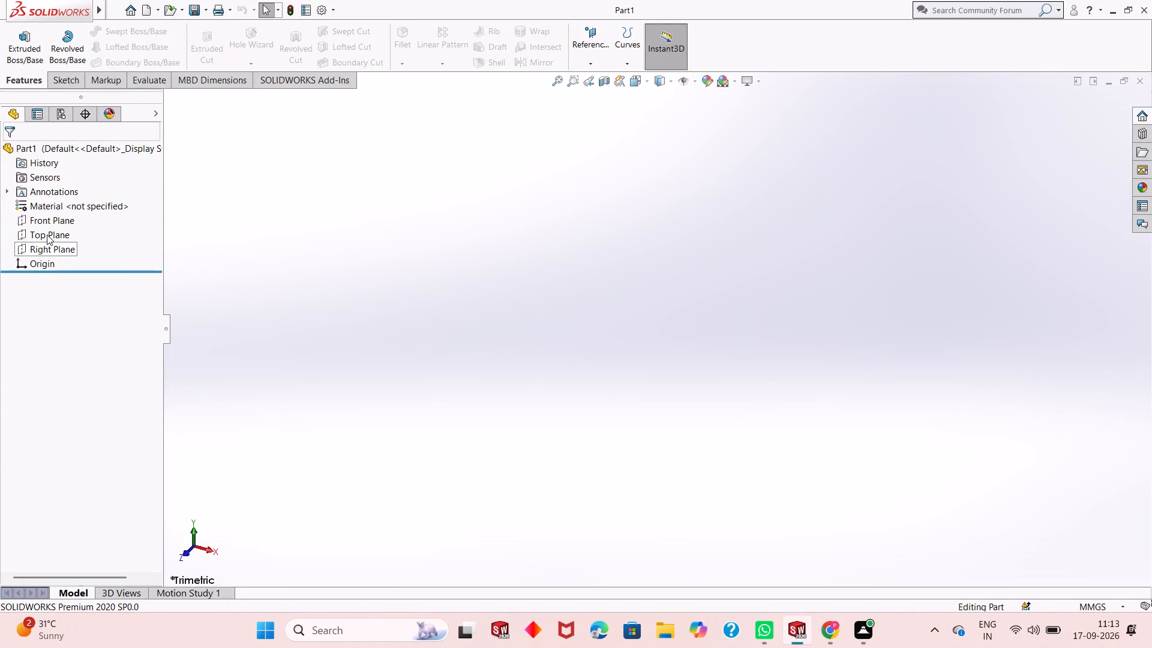
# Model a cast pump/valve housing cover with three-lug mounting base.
# Sketch a circle of about 77 mm radius centred on the origin on the Top Plane.
pyautogui.click(47, 235)
pyautogui.click(61, 212)
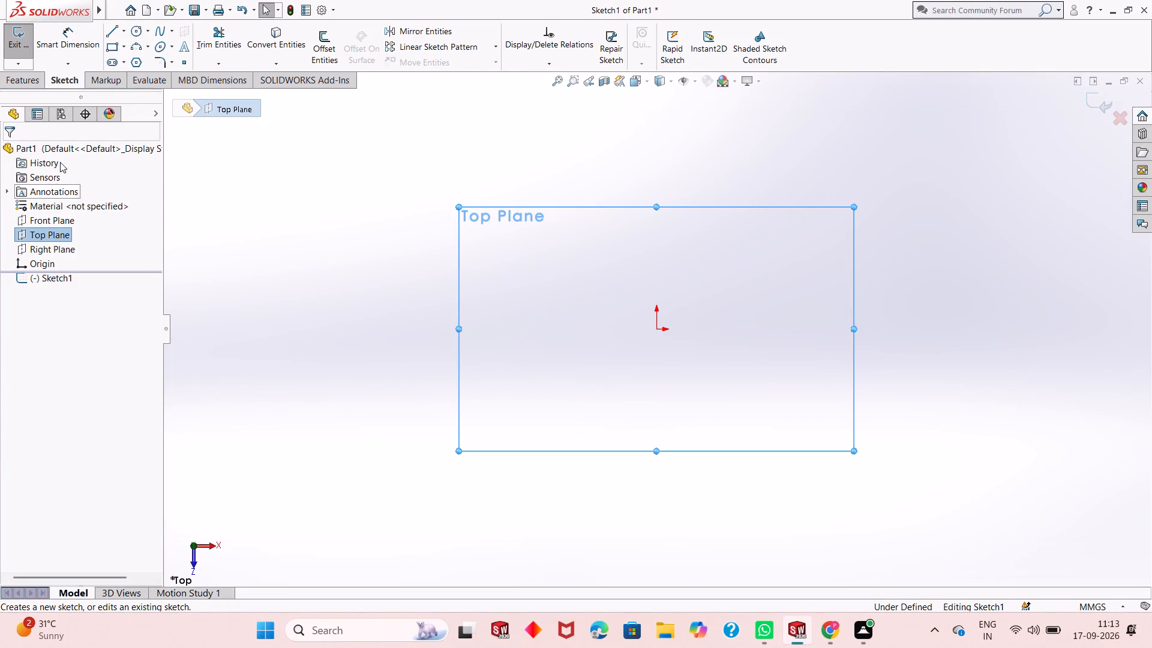
pyautogui.click(133, 32)
pyautogui.click(655, 331)
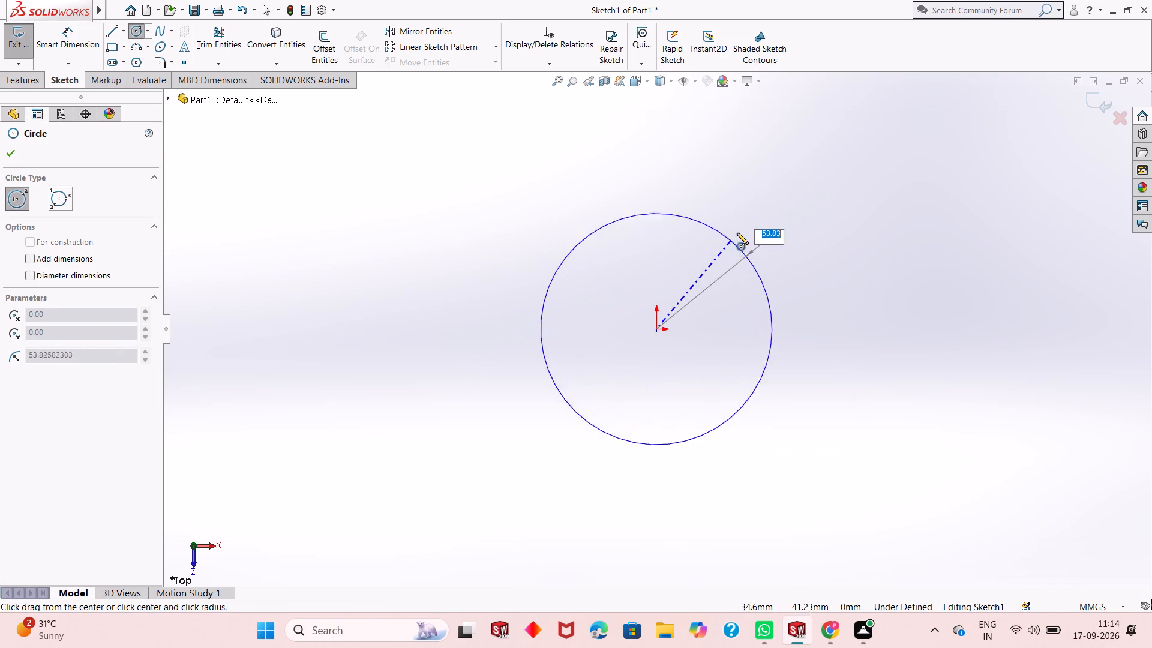
pyautogui.click(760, 194)
pyautogui.rightClick(760, 194)
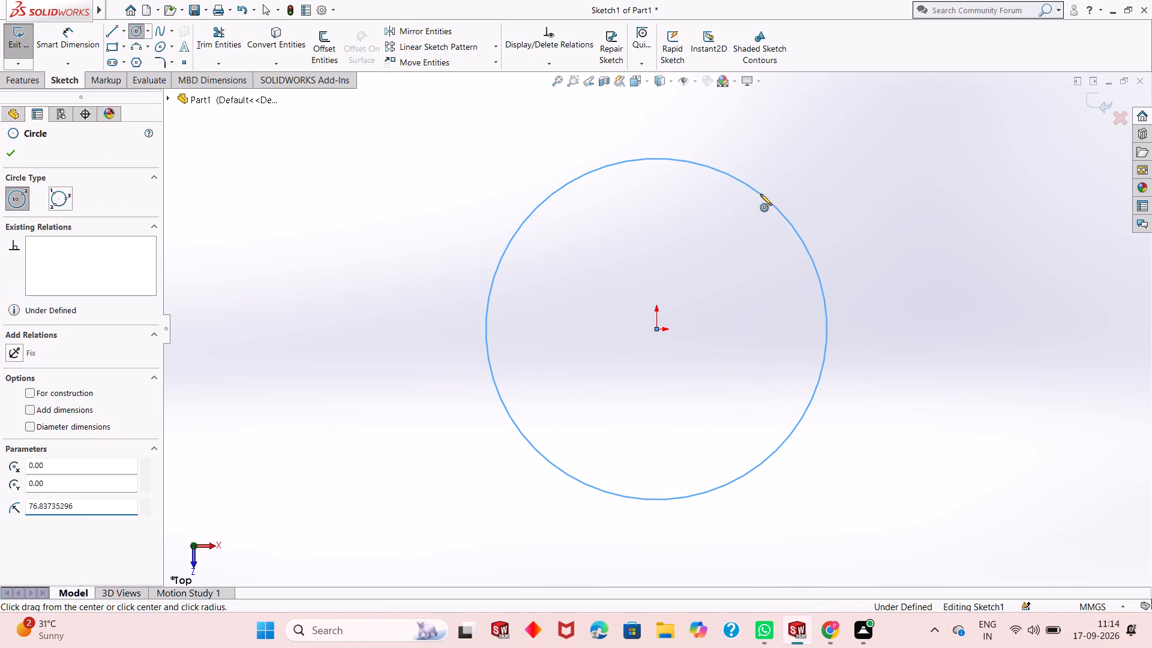
pyautogui.click(780, 202)
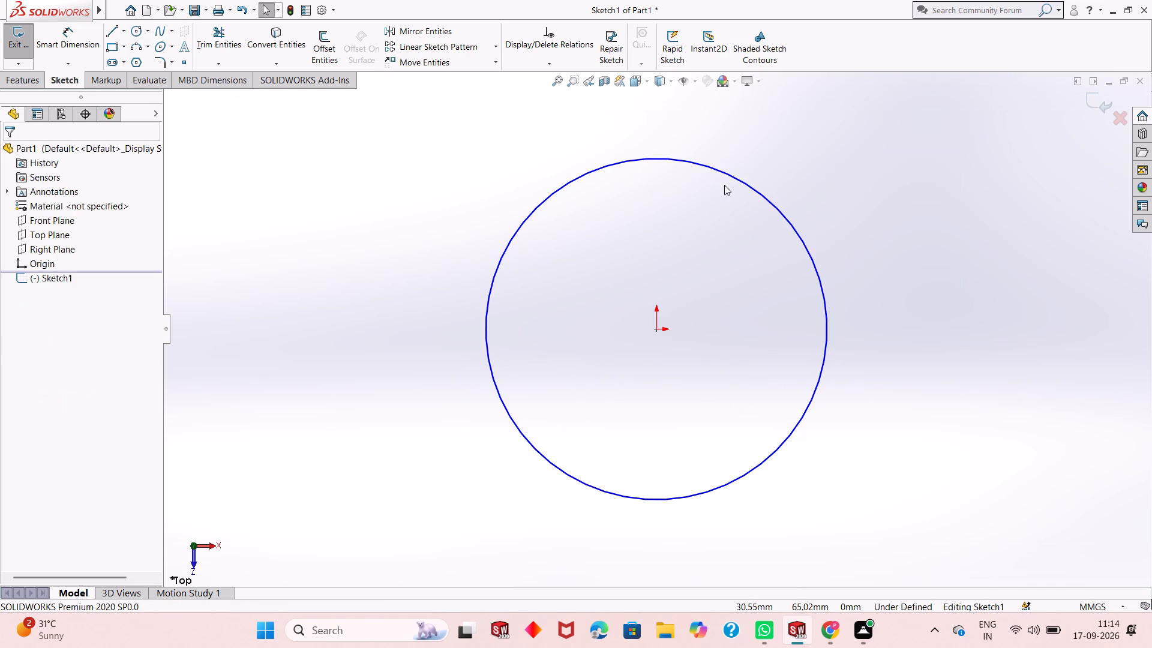
# Dimension the circle's diameter with Smart Dimension and set it to 108 mm.
pyautogui.click(77, 47)
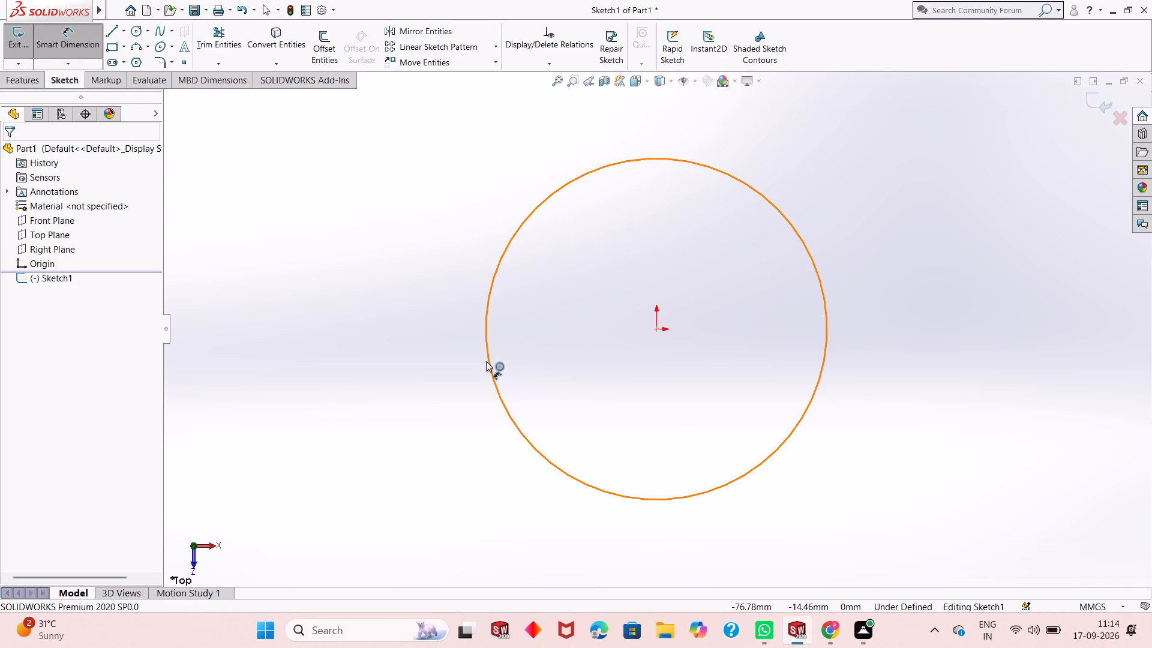
pyautogui.click(487, 359)
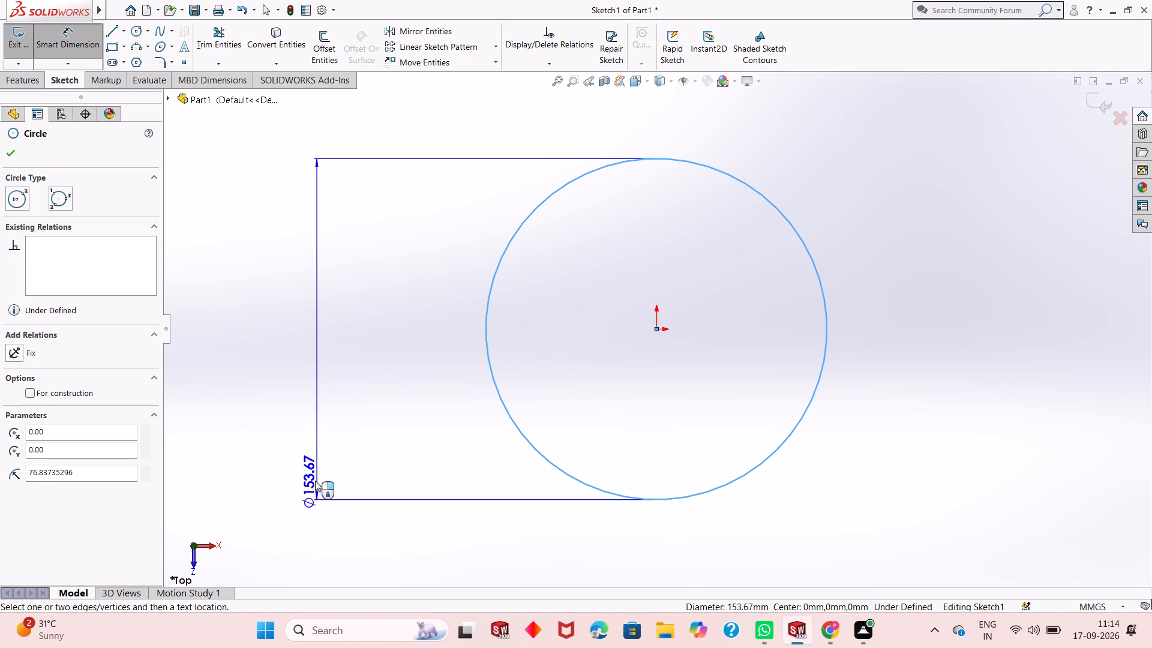
pyautogui.click(319, 532)
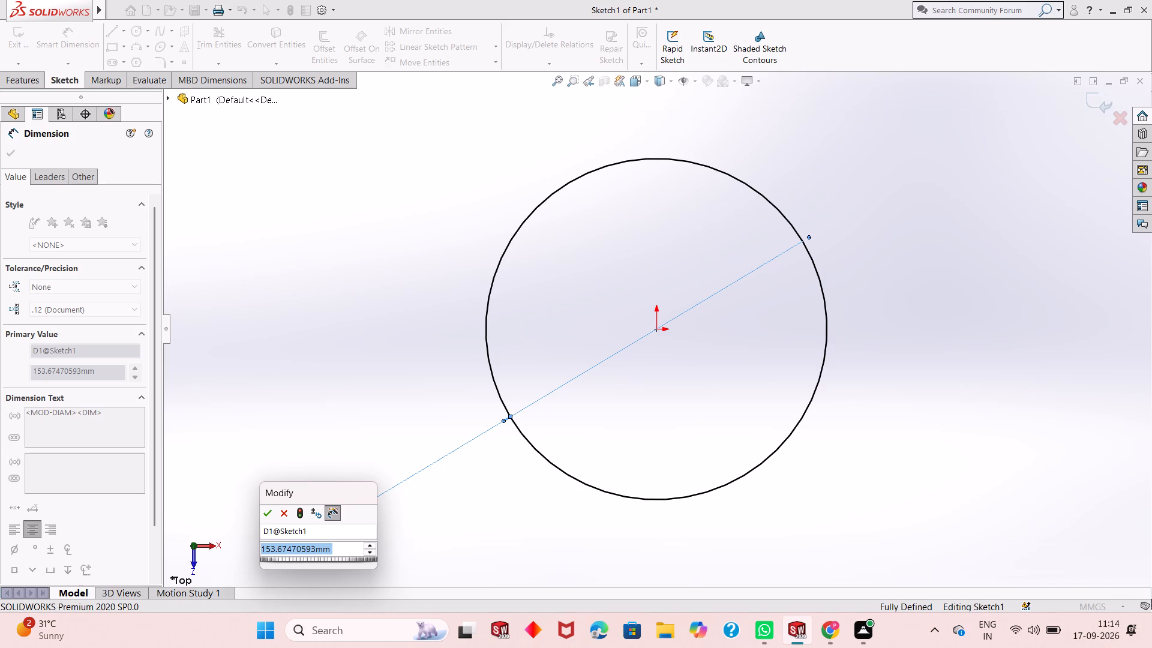
pyautogui.write('54')
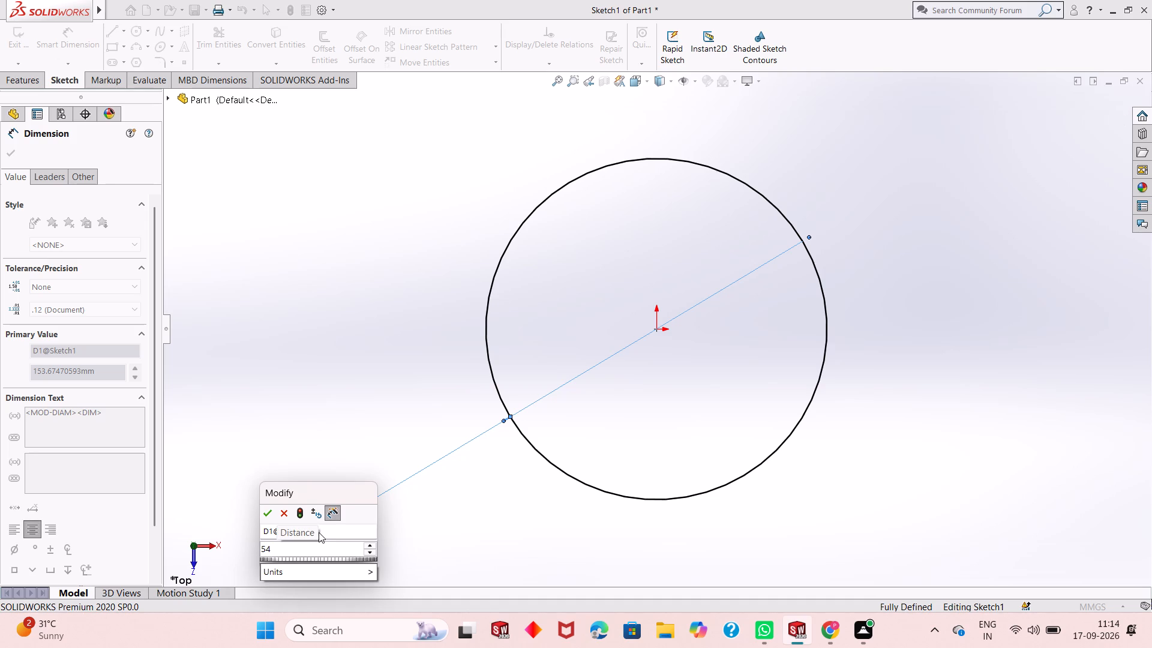
pyautogui.press('BackSpace')
pyautogui.press('BackSpace')
pyautogui.press('BackSpace')
pyautogui.press('BackSpace')
pyautogui.press('BackSpace')
pyautogui.press('BackSpace')
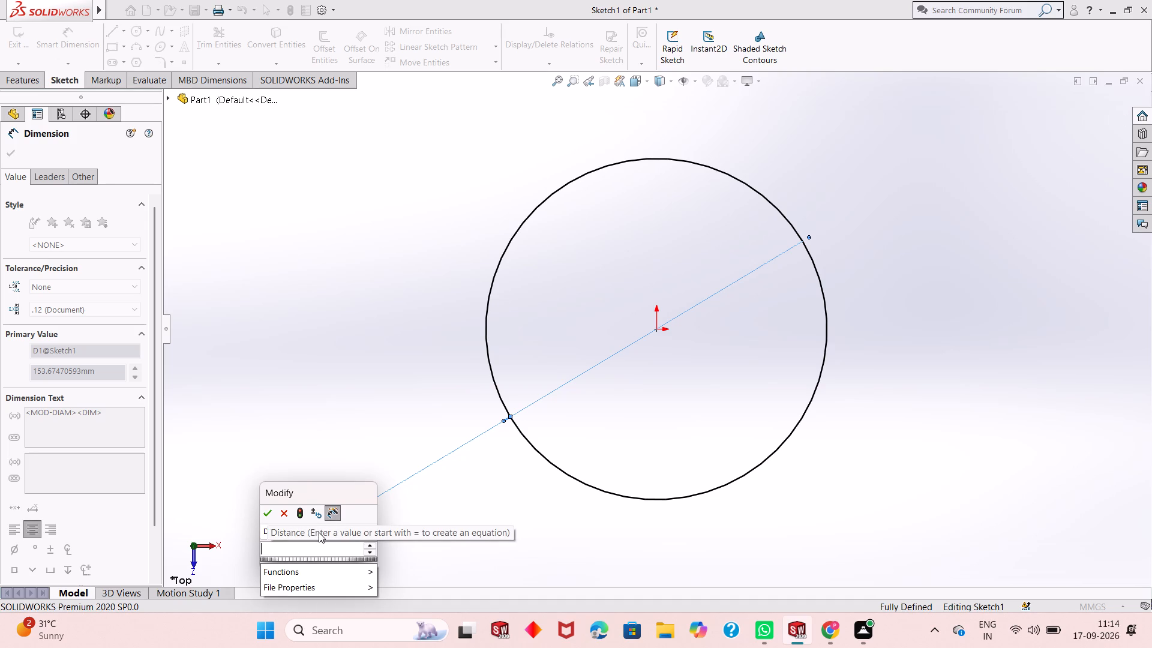
pyautogui.write('108')
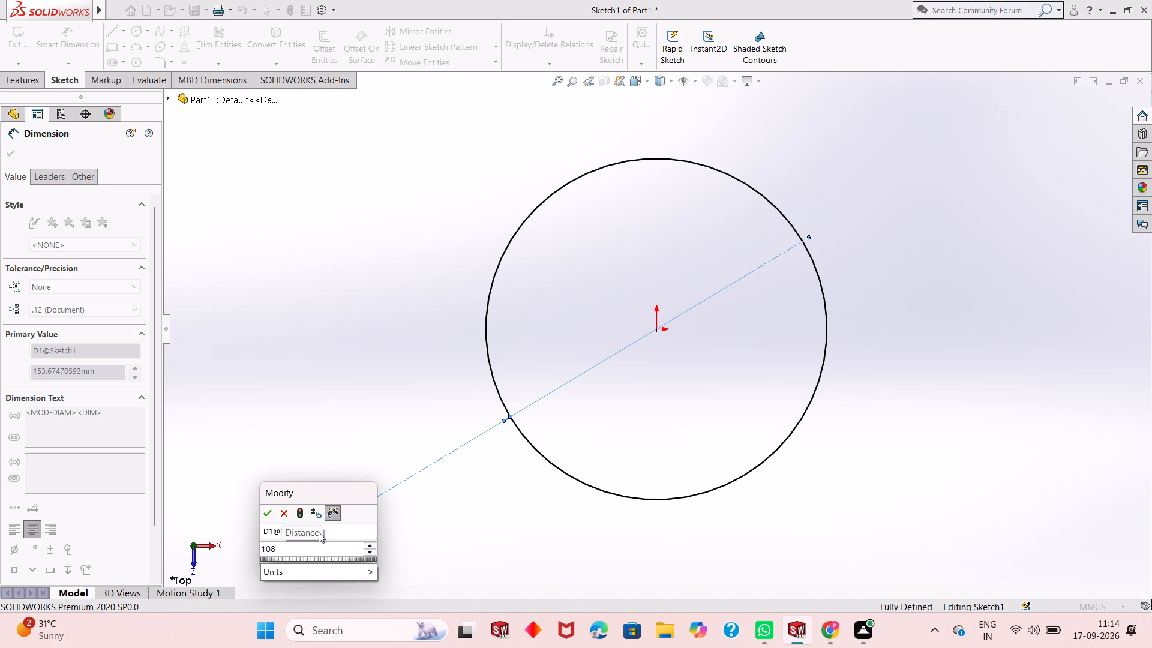
pyautogui.press('Return')
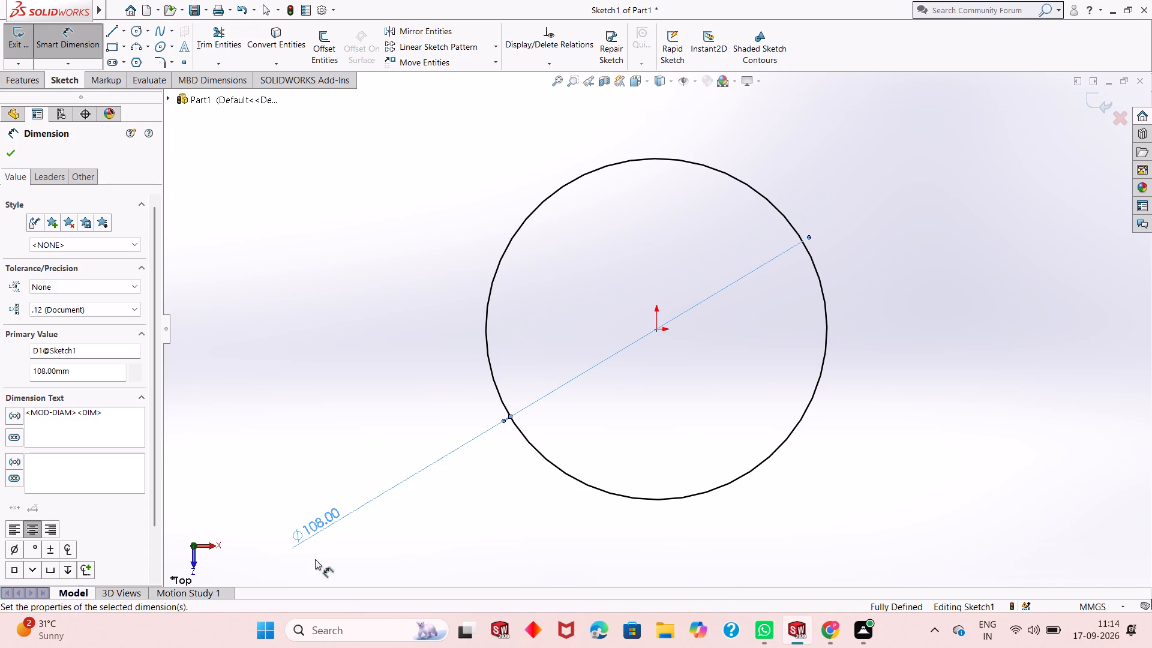
pyautogui.scroll(4, 572, 413)
pyautogui.scroll(2, 614, 374)
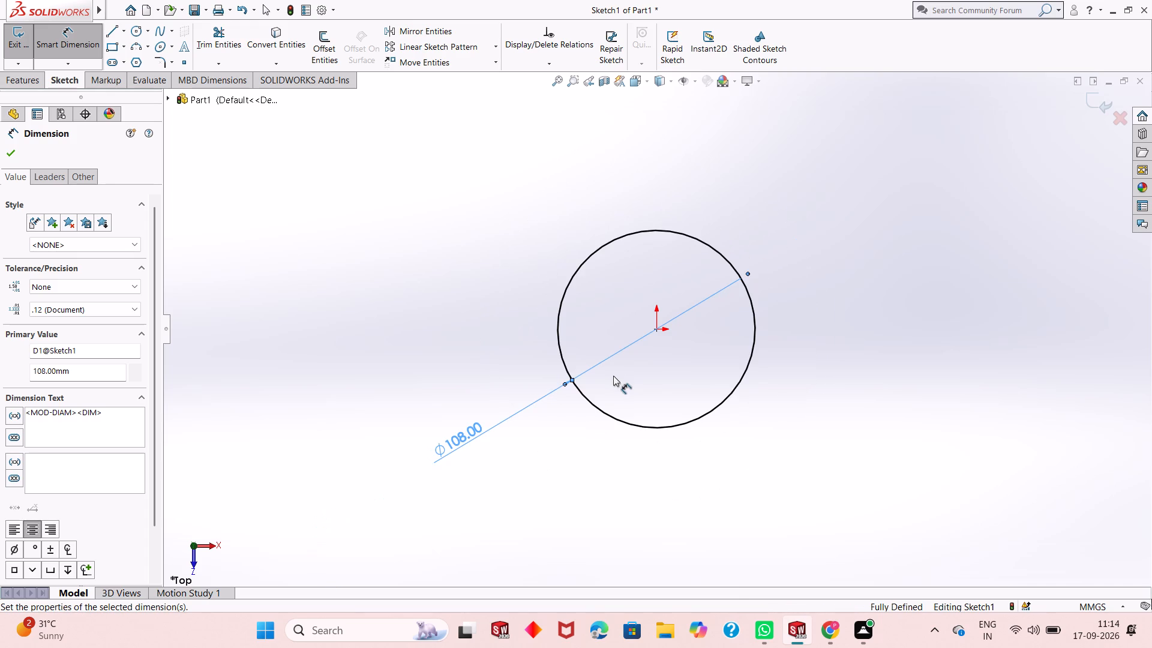
pyautogui.scroll(-2, 790, 313)
pyautogui.scroll(-2, 604, 320)
pyautogui.scroll(2, 599, 323)
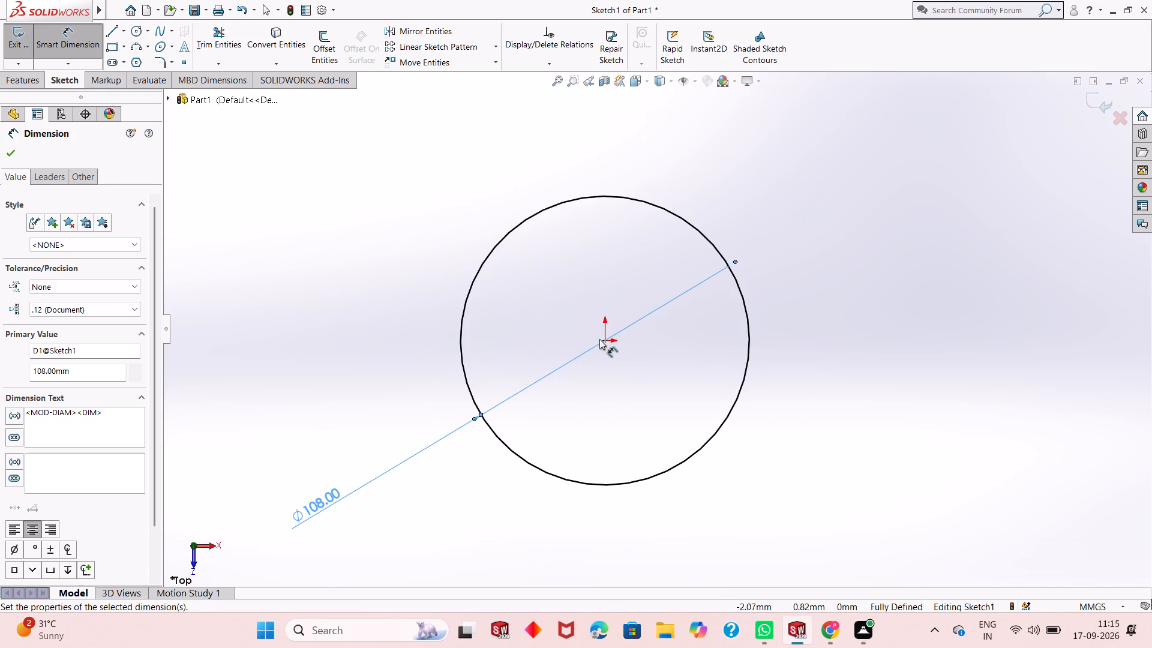
pyautogui.scroll(-1, 599, 340)
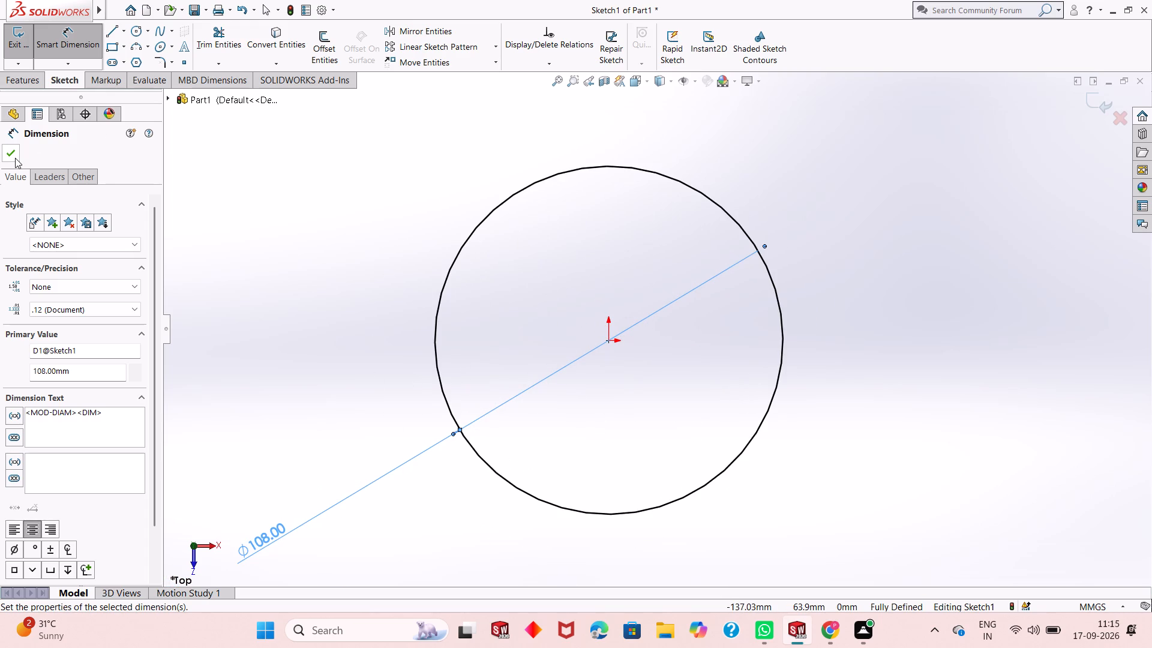
pyautogui.click(14, 157)
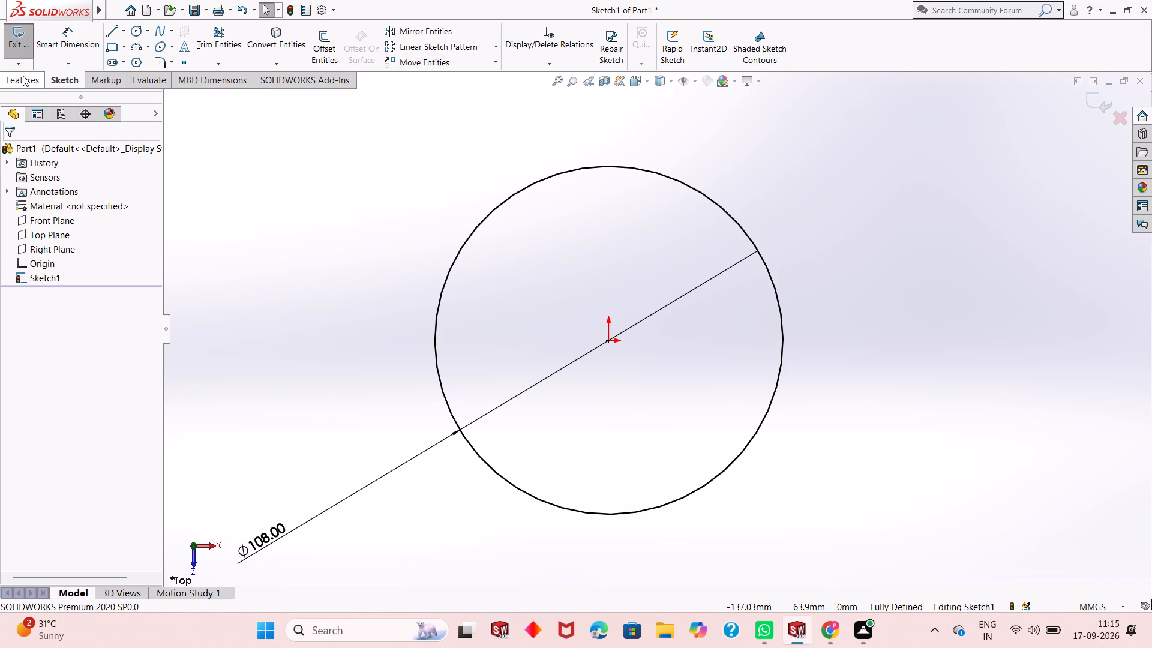
# Extrude the circle as a blind boss 8 mm deep.
pyautogui.click(23, 76)
pyautogui.click(29, 46)
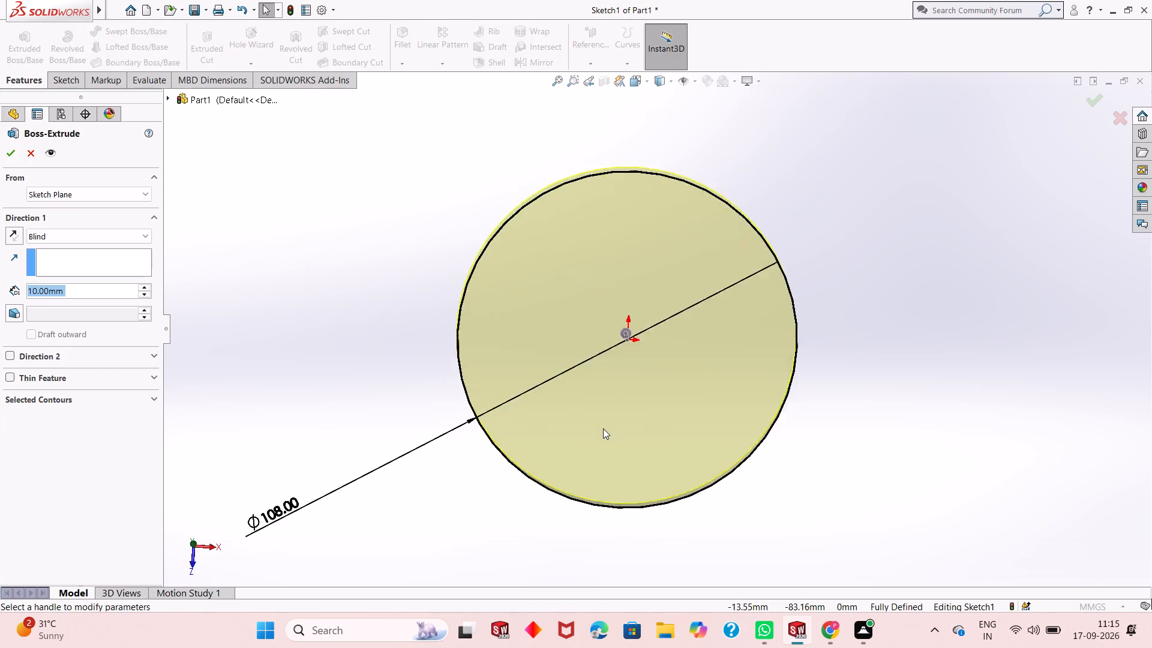
pyautogui.scroll(-2, 851, 271)
pyautogui.scroll(1, 760, 328)
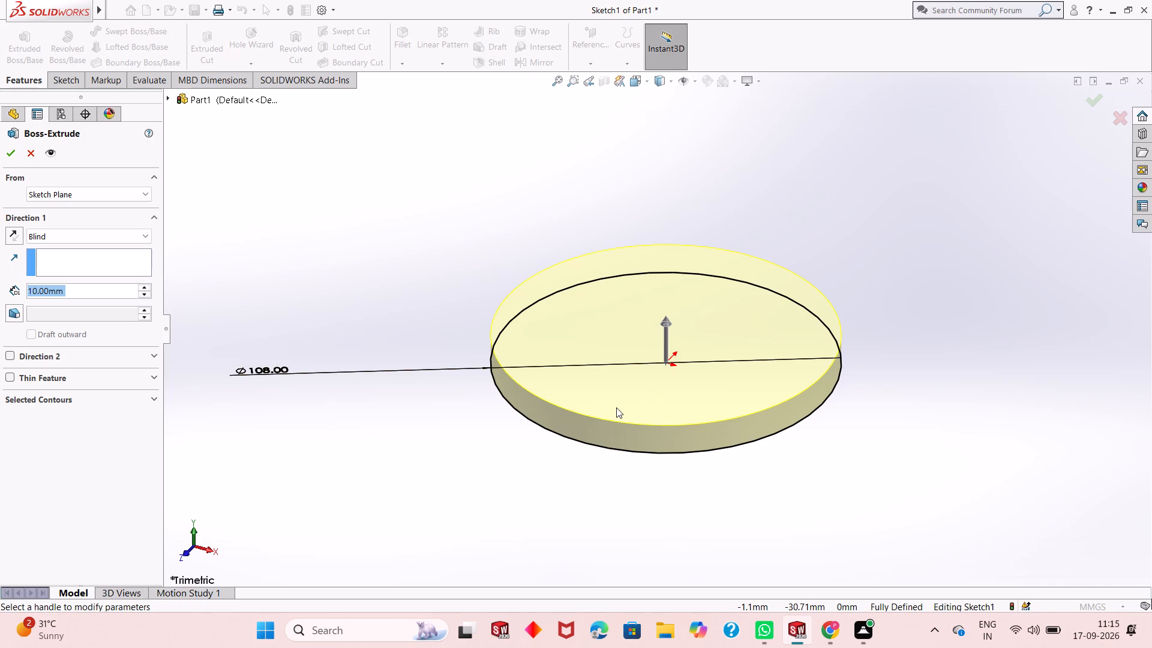
pyautogui.scroll(2, 565, 409)
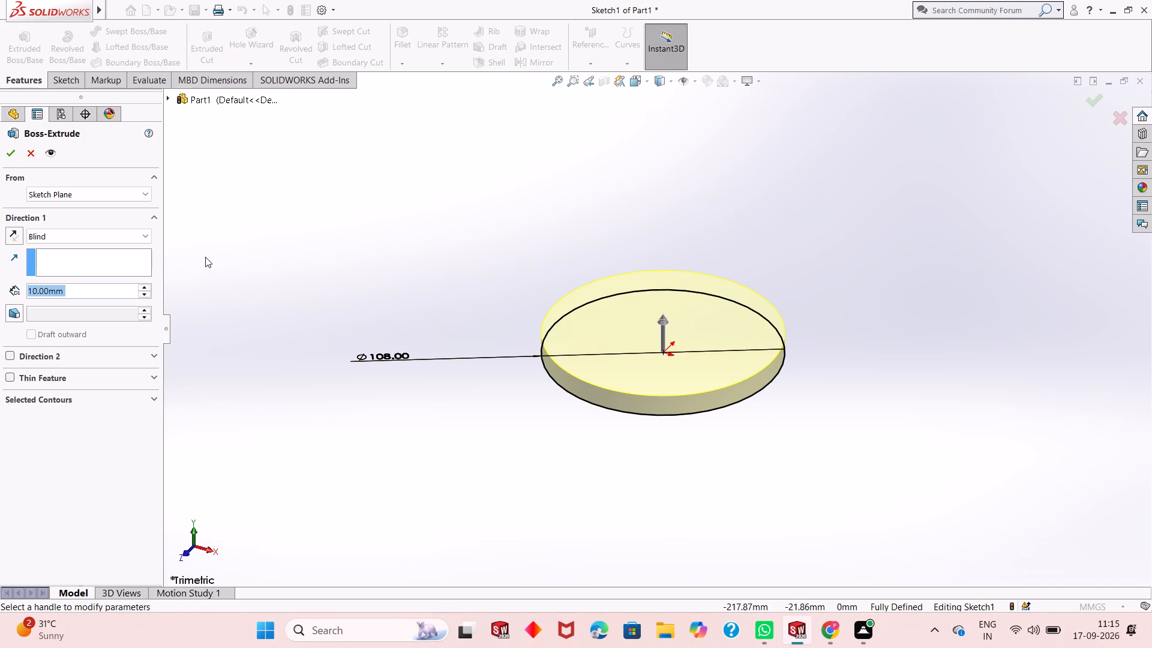
pyautogui.press('8')
pyautogui.press('Return')
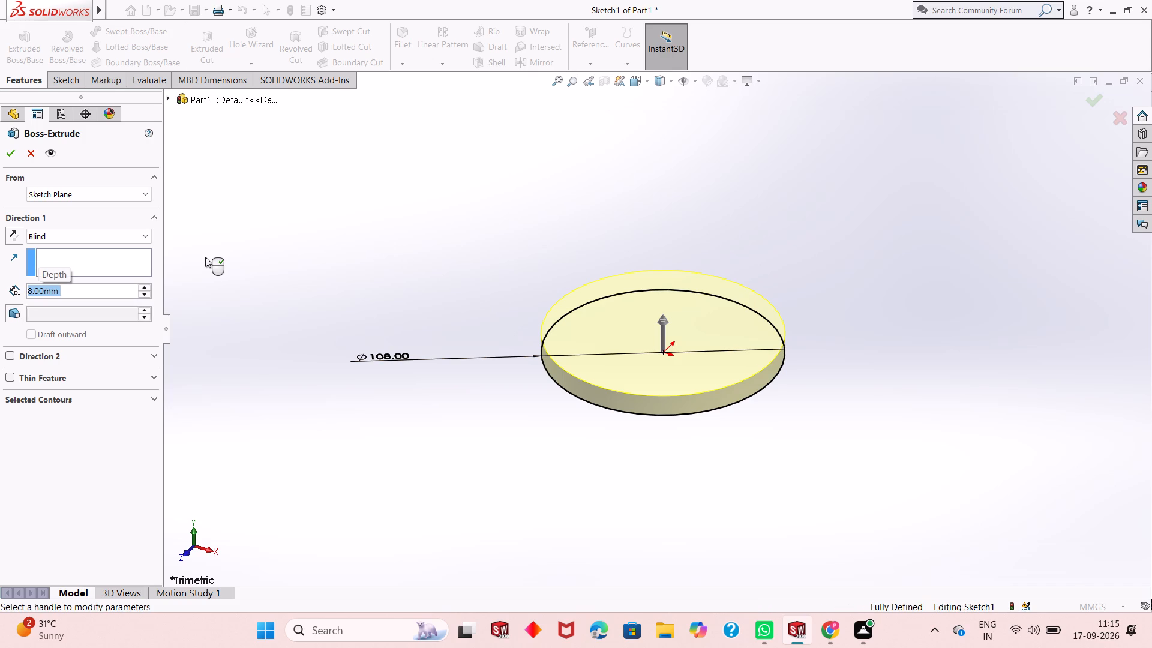
pyautogui.click(8, 152)
pyautogui.scroll(1, 665, 322)
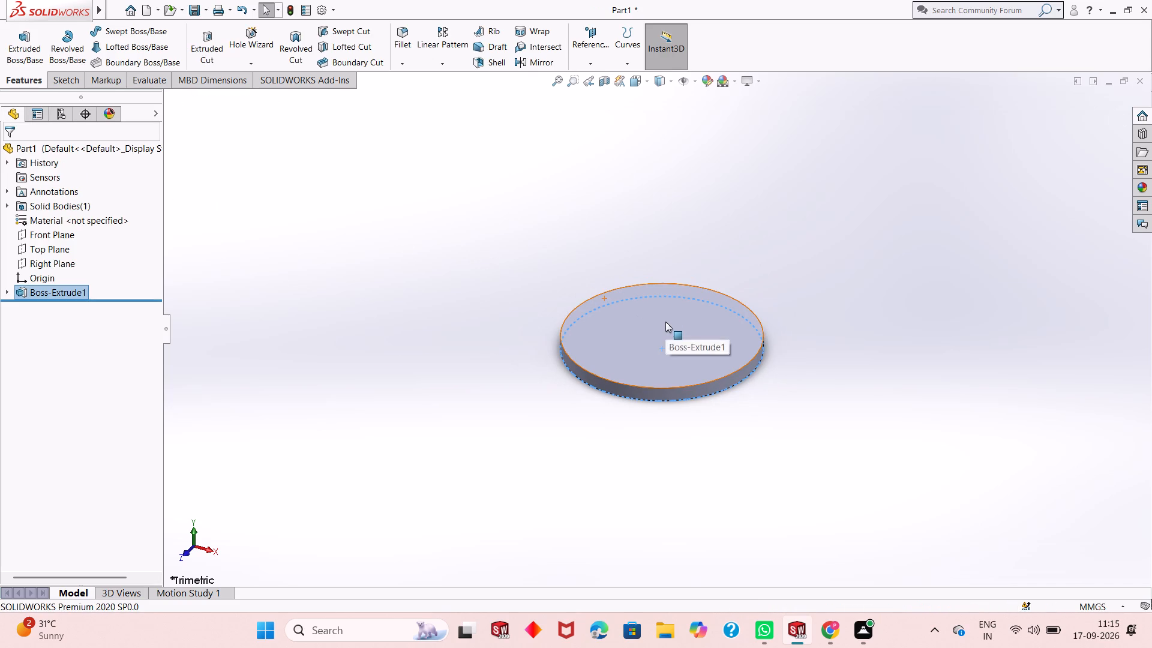
pyautogui.click(875, 295)
# Examine the extruded disc's top face, rim and underside from several angles.
pyautogui.scroll(1, 676, 356)
pyautogui.scroll(-8, 678, 355)
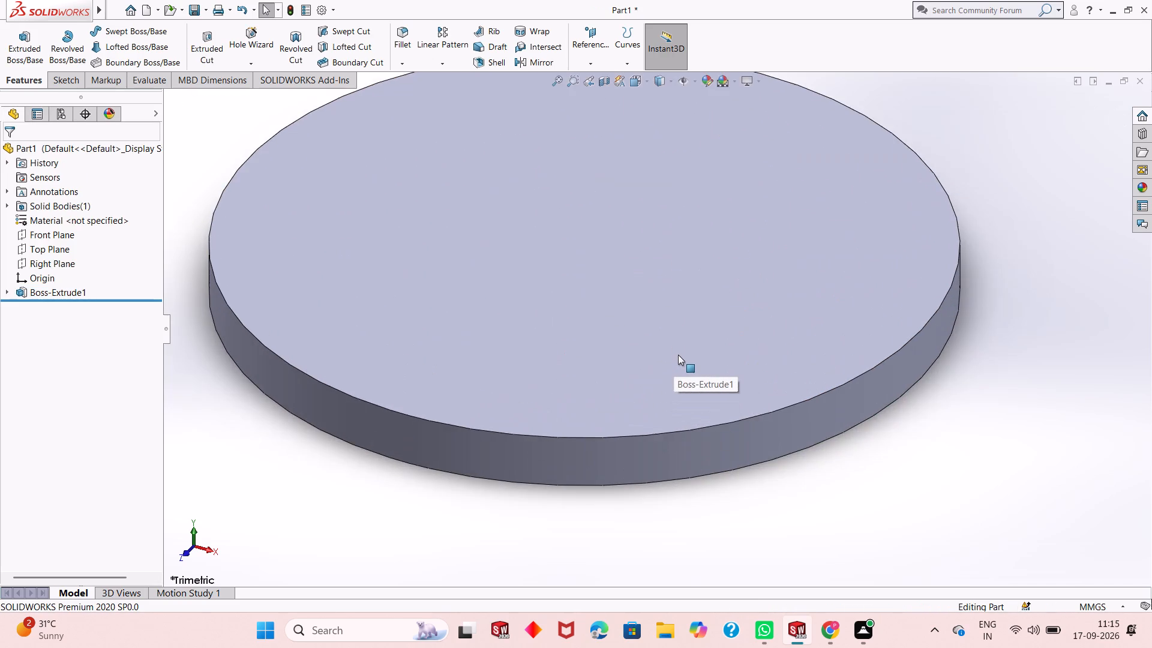
pyautogui.scroll(3, 678, 355)
pyautogui.scroll(-3, 693, 185)
pyautogui.scroll(4, 703, 331)
pyautogui.moveTo(703, 331); pyautogui.dragTo(716, 306, button='middle')
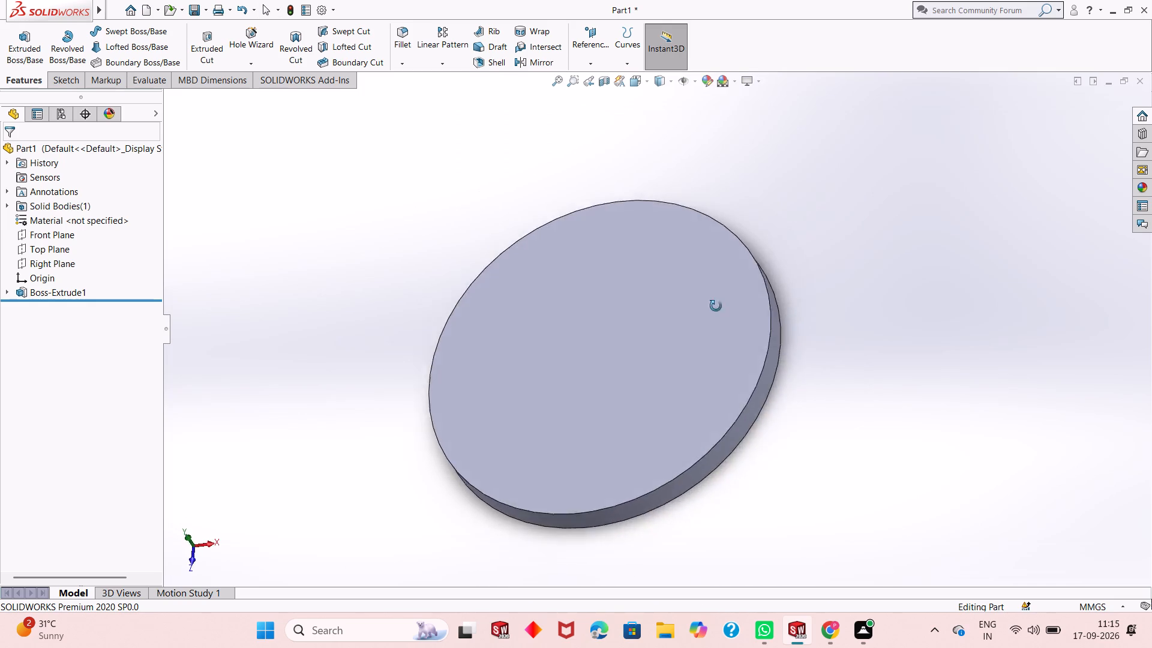
pyautogui.moveTo(716, 306); pyautogui.dragTo(735, 394, button='middle')
pyautogui.moveTo(622, 427); pyautogui.dragTo(652, 217, button='middle')
pyautogui.scroll(-2, 652, 215)
pyautogui.scroll(2, 653, 310)
pyautogui.moveTo(644, 398); pyautogui.dragTo(628, 290, button='middle')
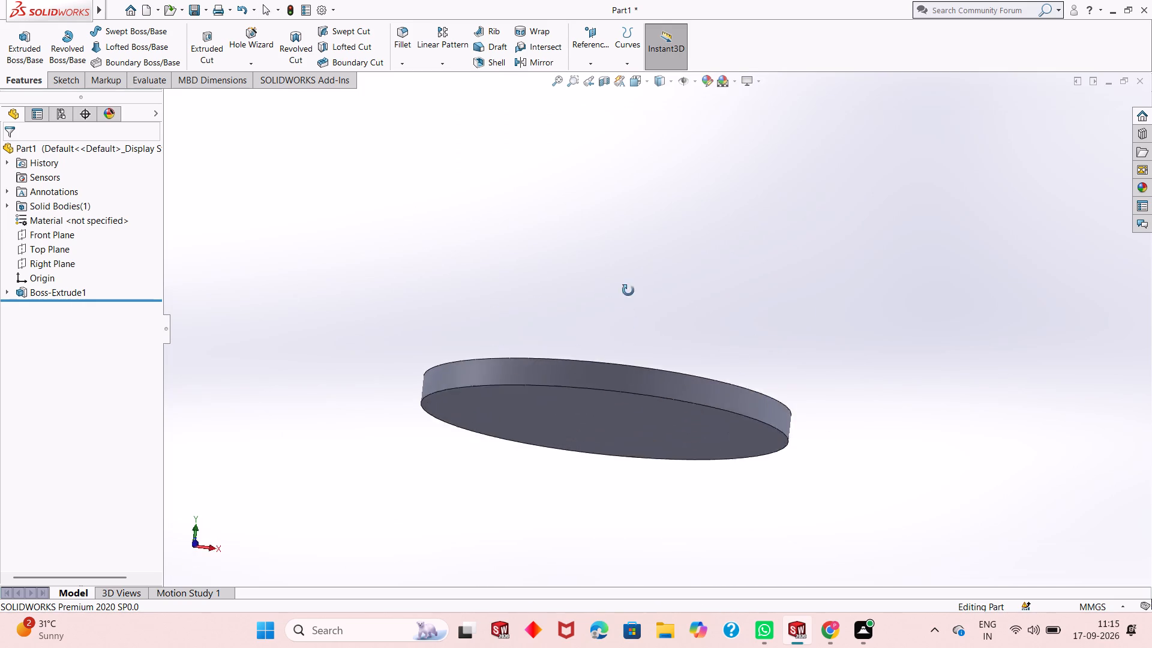
pyautogui.moveTo(628, 290); pyautogui.dragTo(668, 477, button='middle')
pyautogui.scroll(1, 668, 477)
pyautogui.scroll(-2, 658, 383)
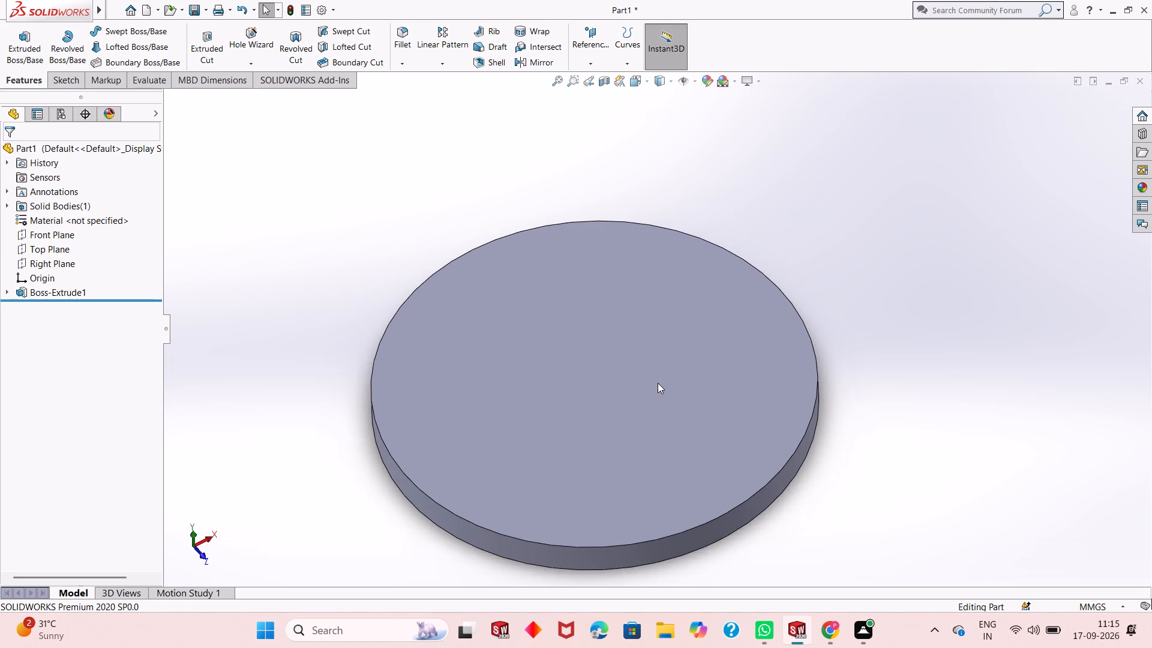
pyautogui.scroll(-2, 658, 383)
pyautogui.scroll(2, 658, 383)
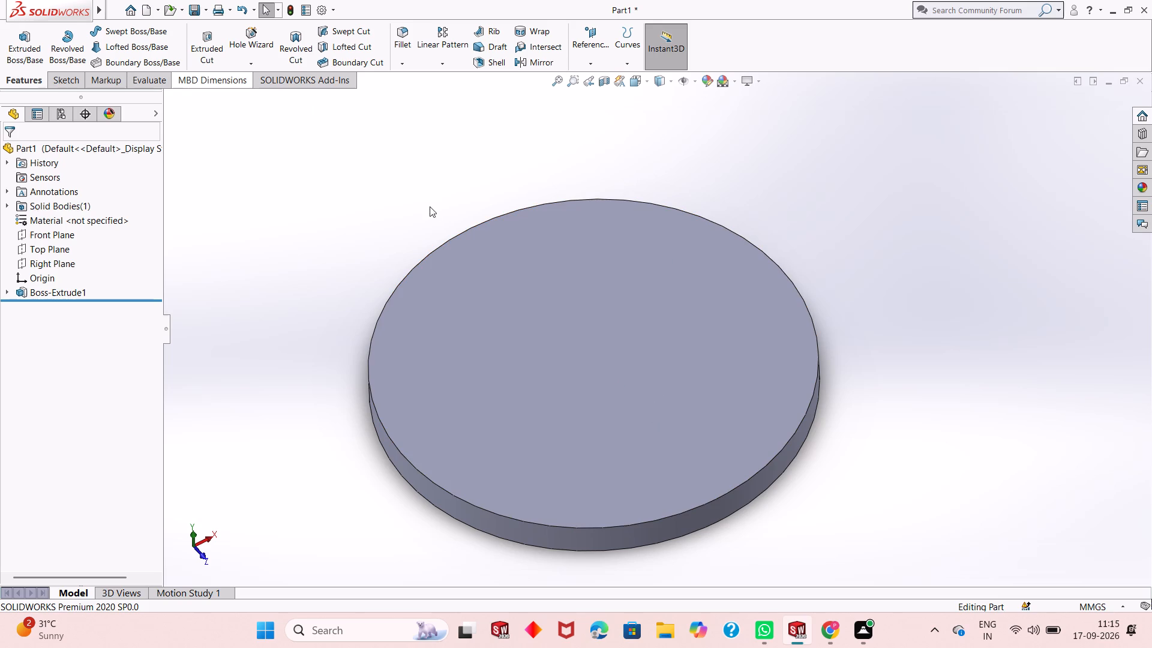
# Create a reference plane from the Top Plane with an offset distance of 0 mm.
pyautogui.click(595, 61)
pyautogui.click(599, 77)
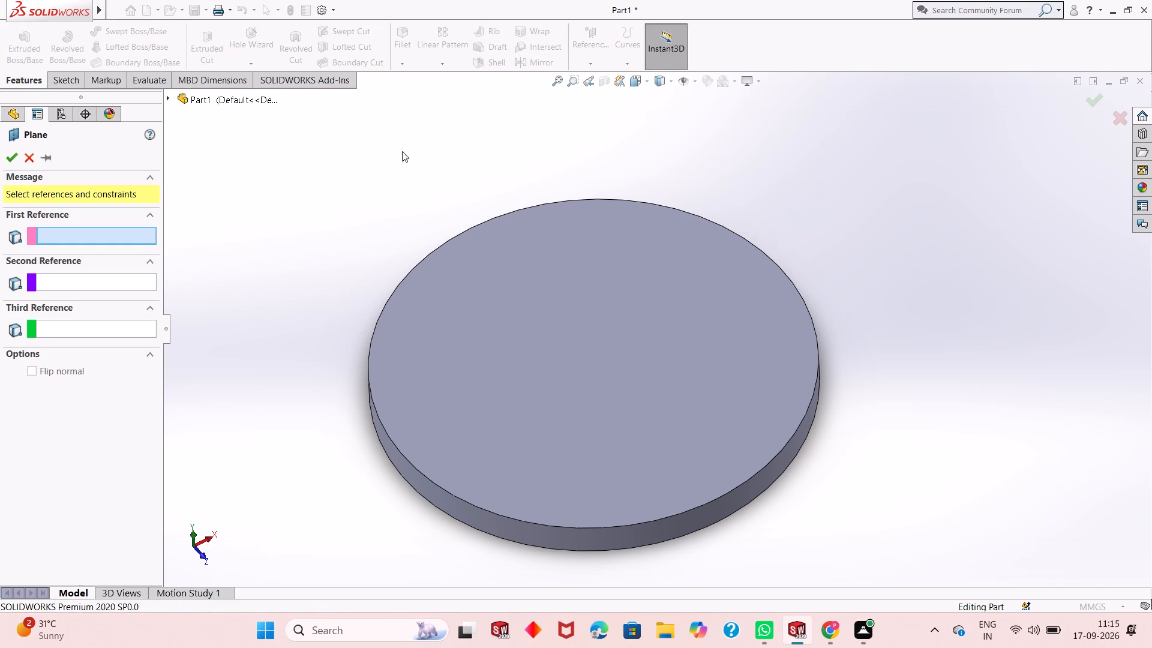
pyautogui.click(207, 102)
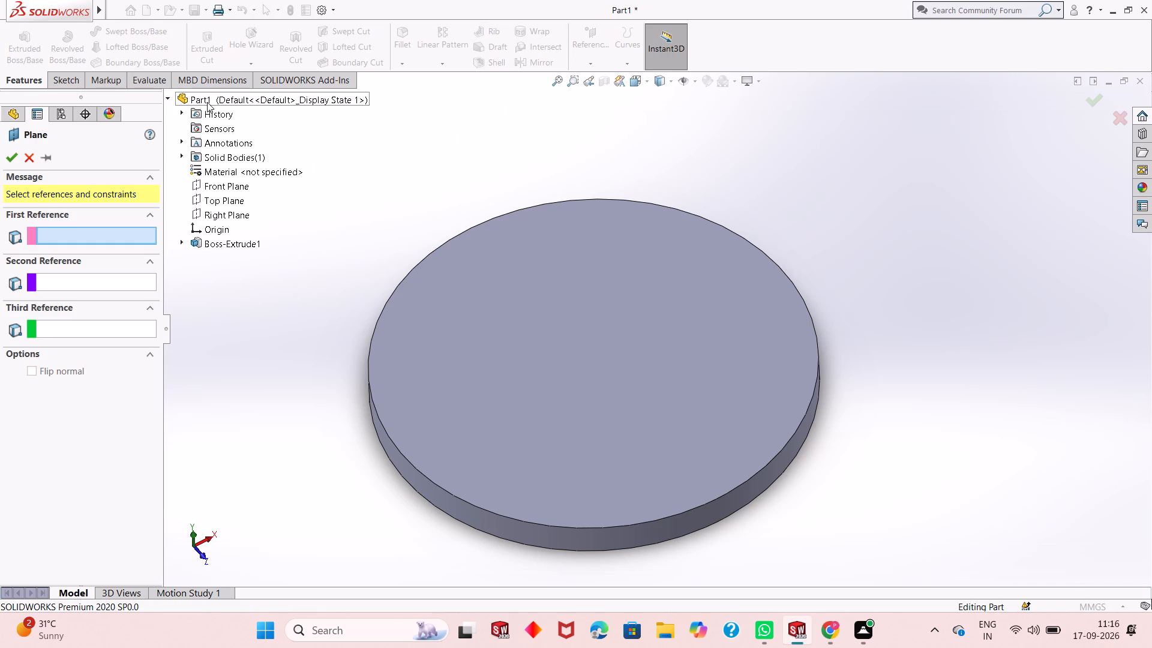
pyautogui.click(226, 194)
pyautogui.scroll(1, 446, 337)
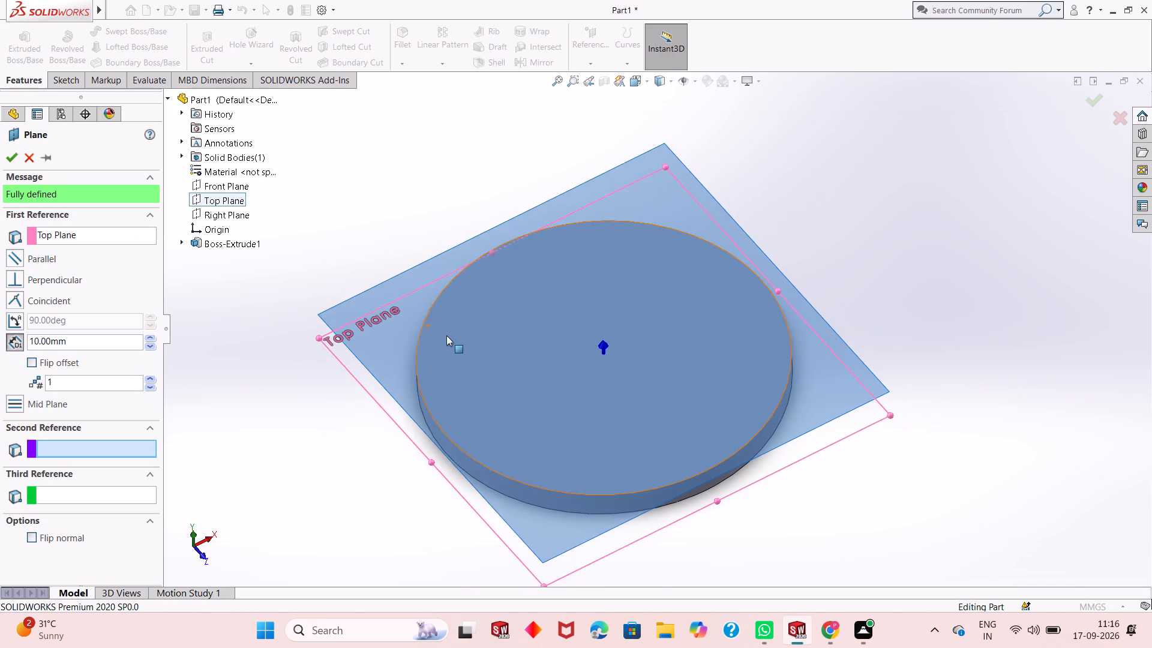
pyautogui.scroll(2, 446, 335)
pyautogui.moveTo(502, 347); pyautogui.dragTo(556, 243, button='middle')
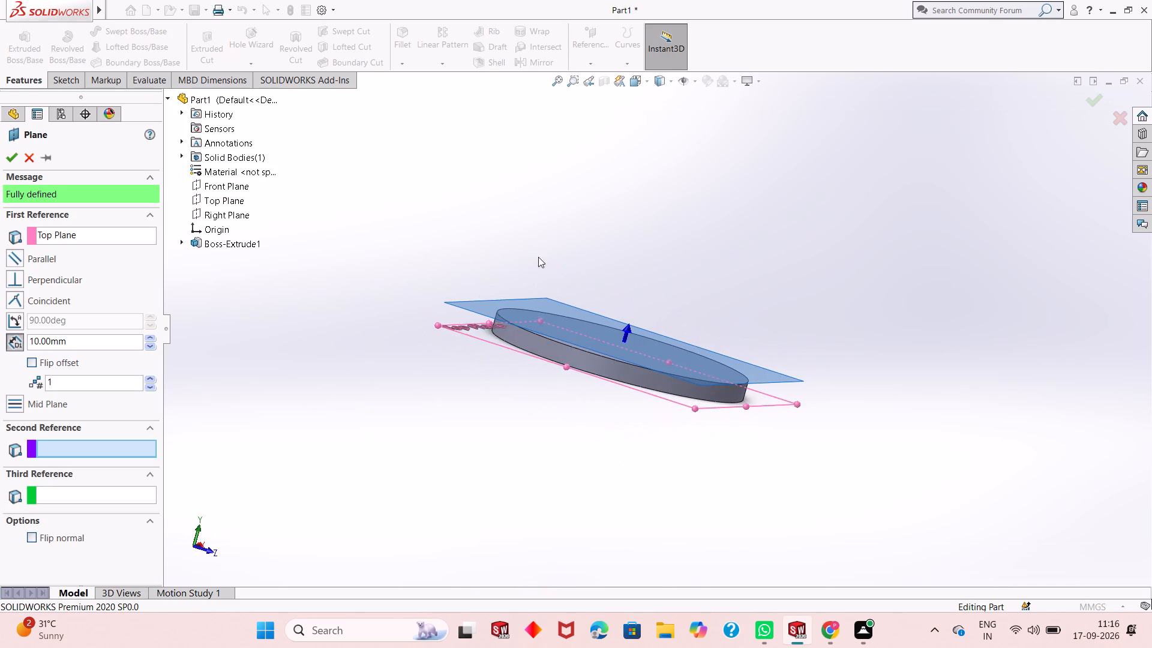
pyautogui.scroll(-3, 542, 331)
pyautogui.doubleClick(97, 344)
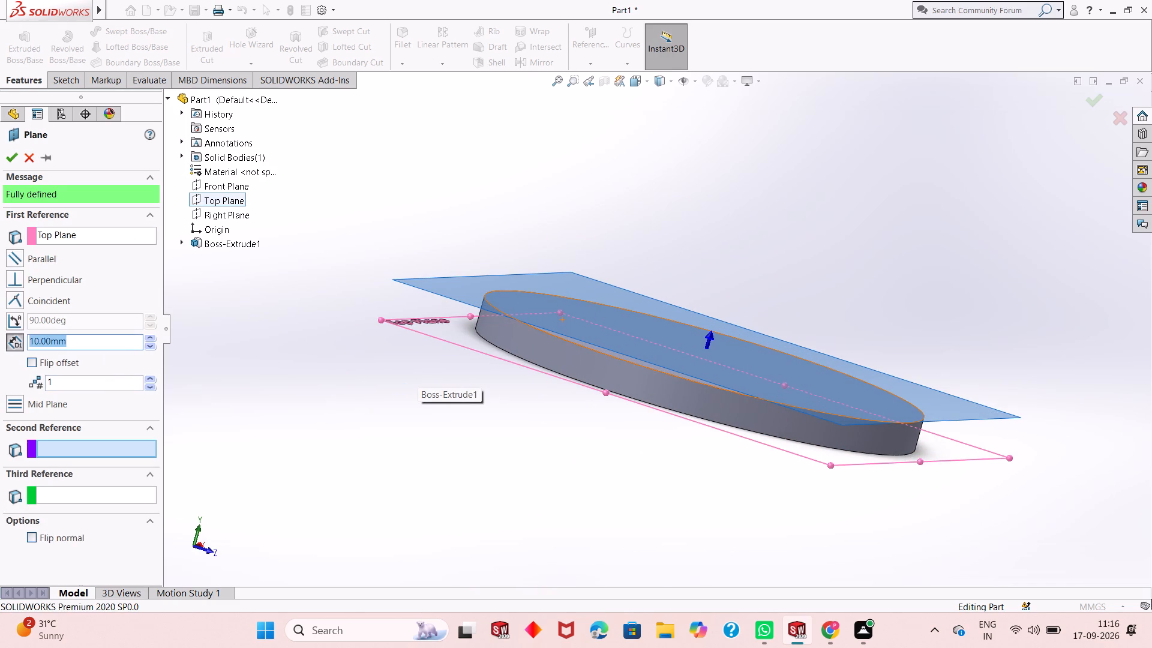
pyautogui.press('0')
pyautogui.press('Return')
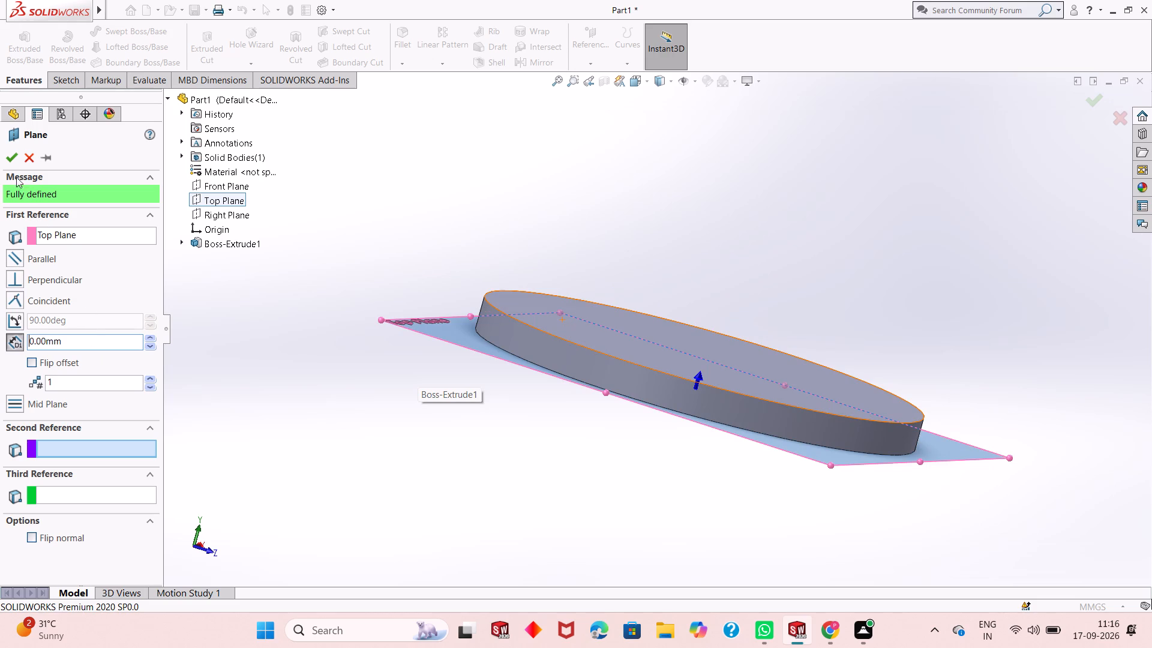
pyautogui.click(10, 163)
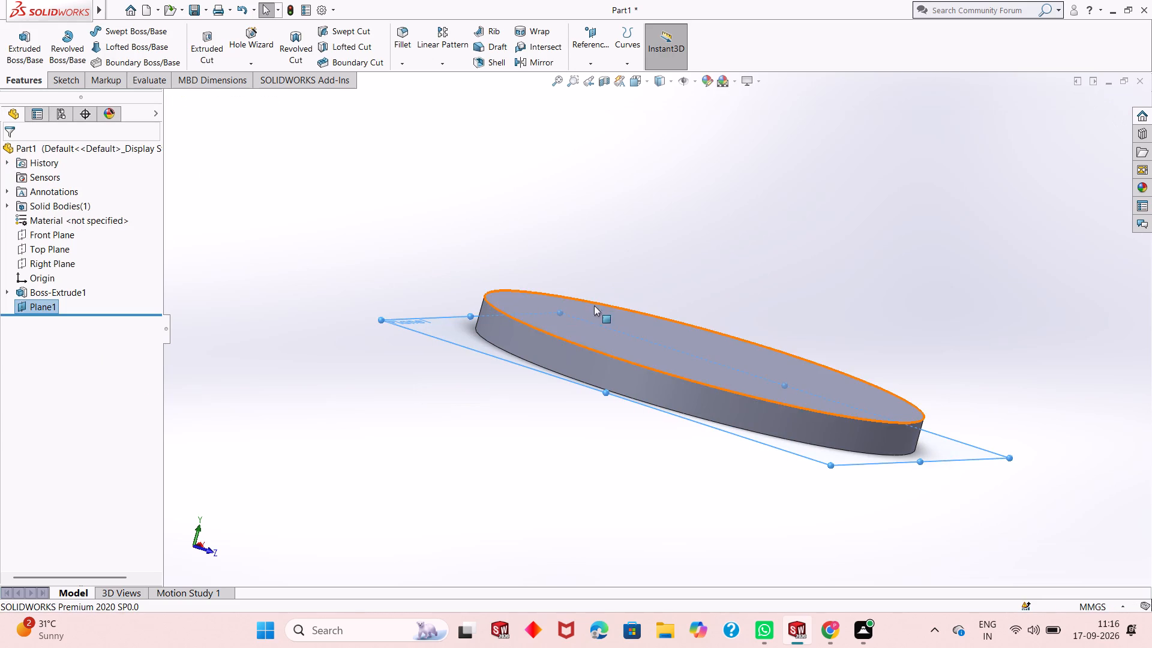
# Start a new sketch on the reference plane Plane1 at the disc's base.
pyautogui.moveTo(616, 305); pyautogui.dragTo(574, 357, button='middle')
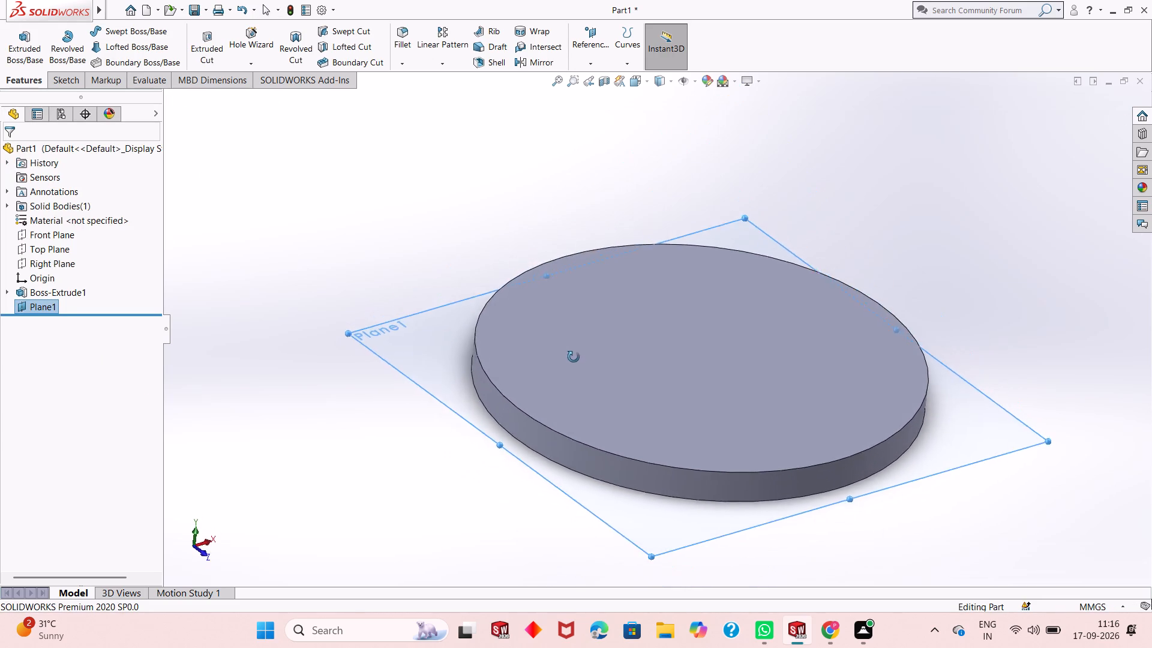
pyautogui.moveTo(574, 357); pyautogui.dragTo(583, 460, button='middle')
pyautogui.click(430, 260)
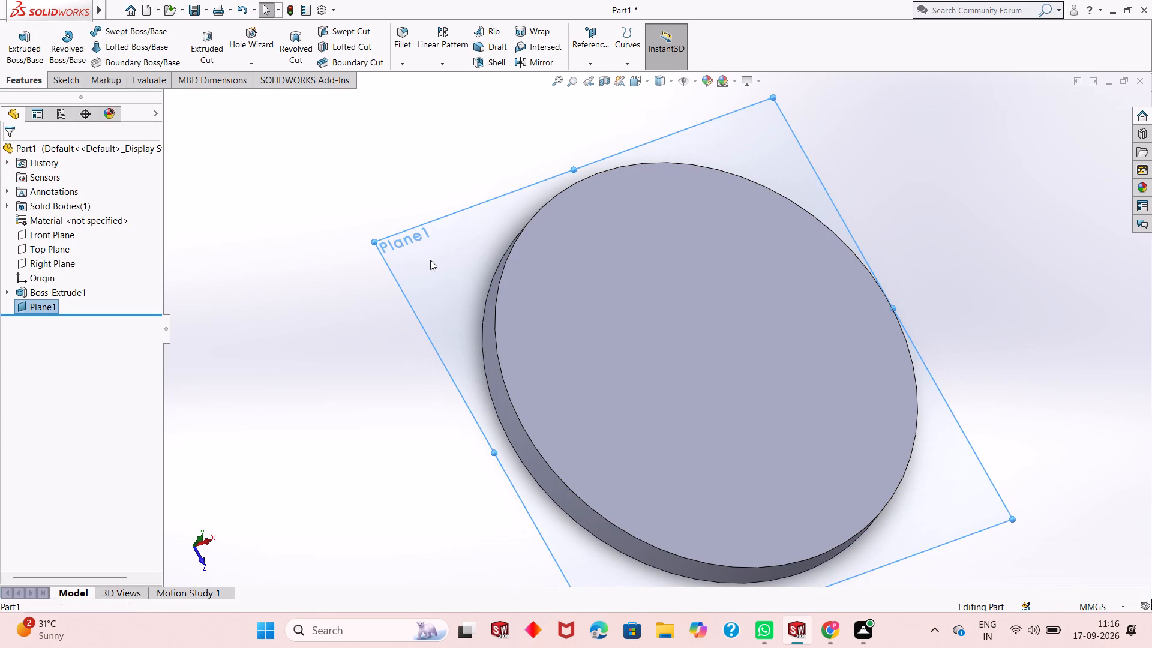
pyautogui.click(485, 229)
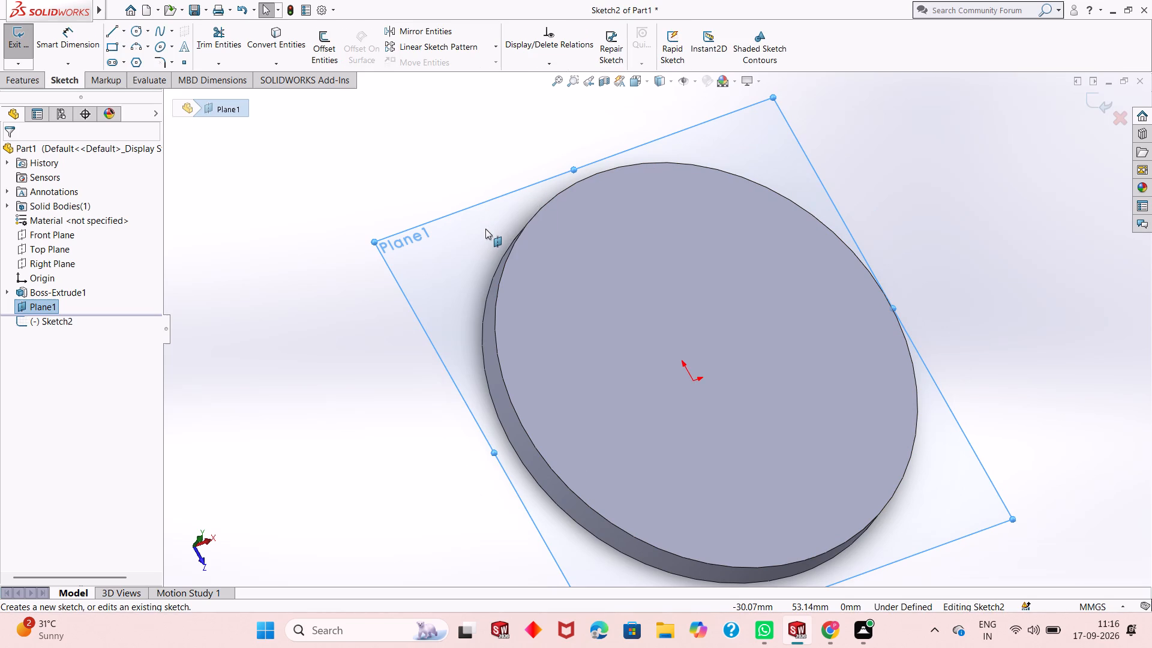
pyautogui.hotkey('ctrl', '8')
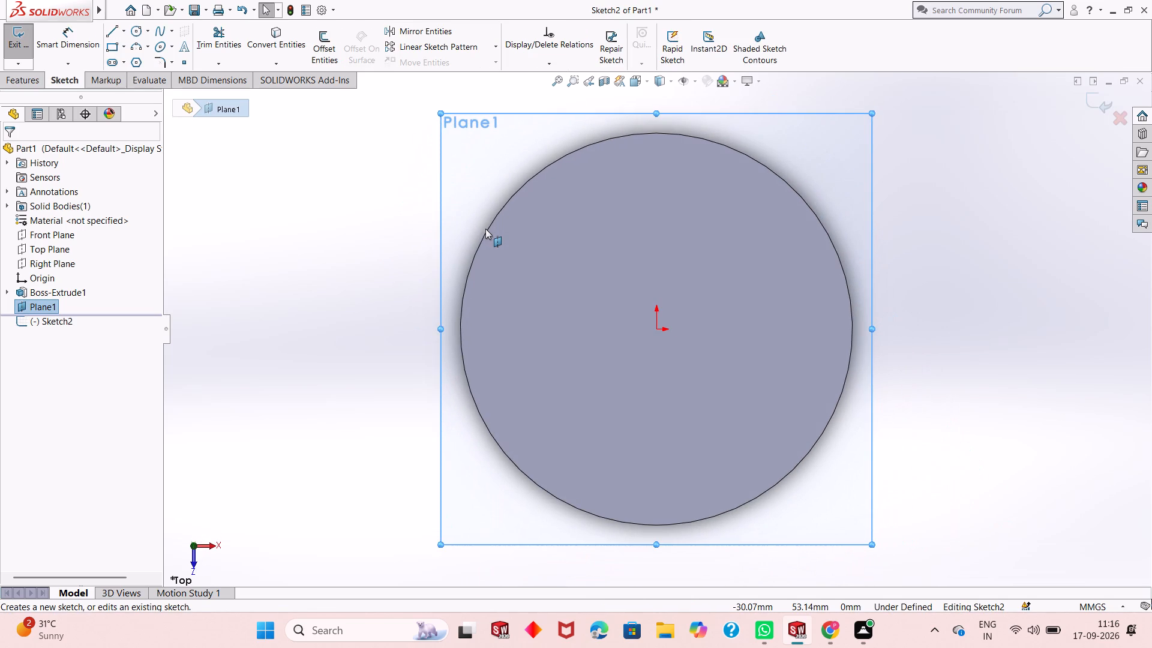
pyautogui.press('Escape')
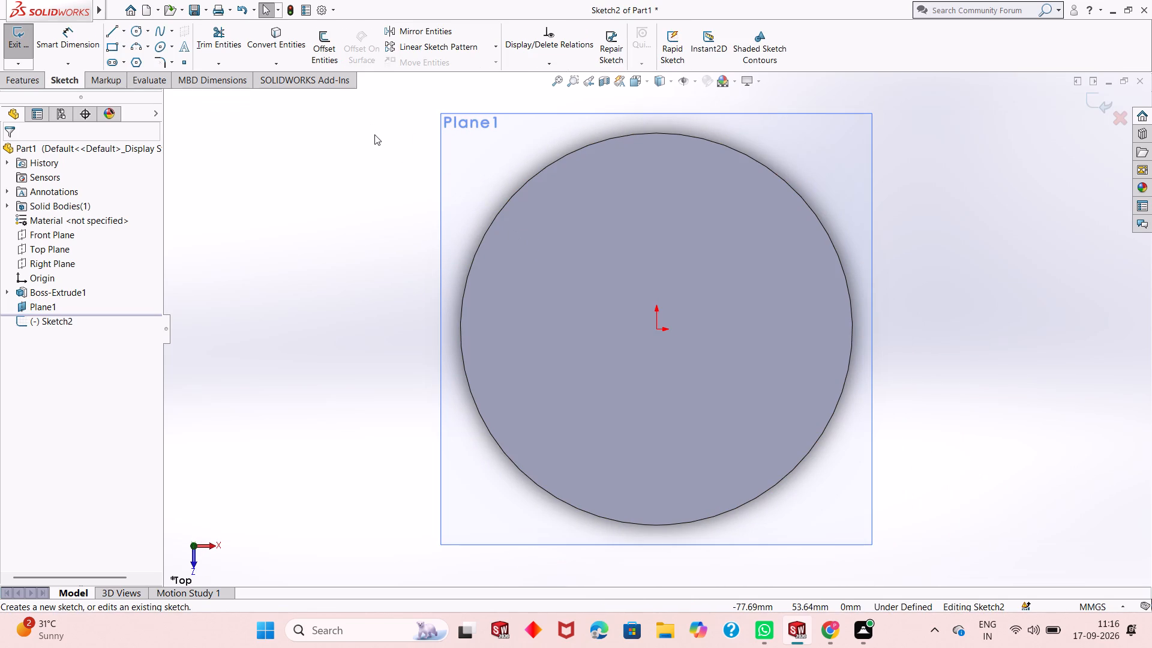
# Sketch a circle of about 61 mm radius centred on the origin, surrounding the disc.
pyautogui.click(136, 35)
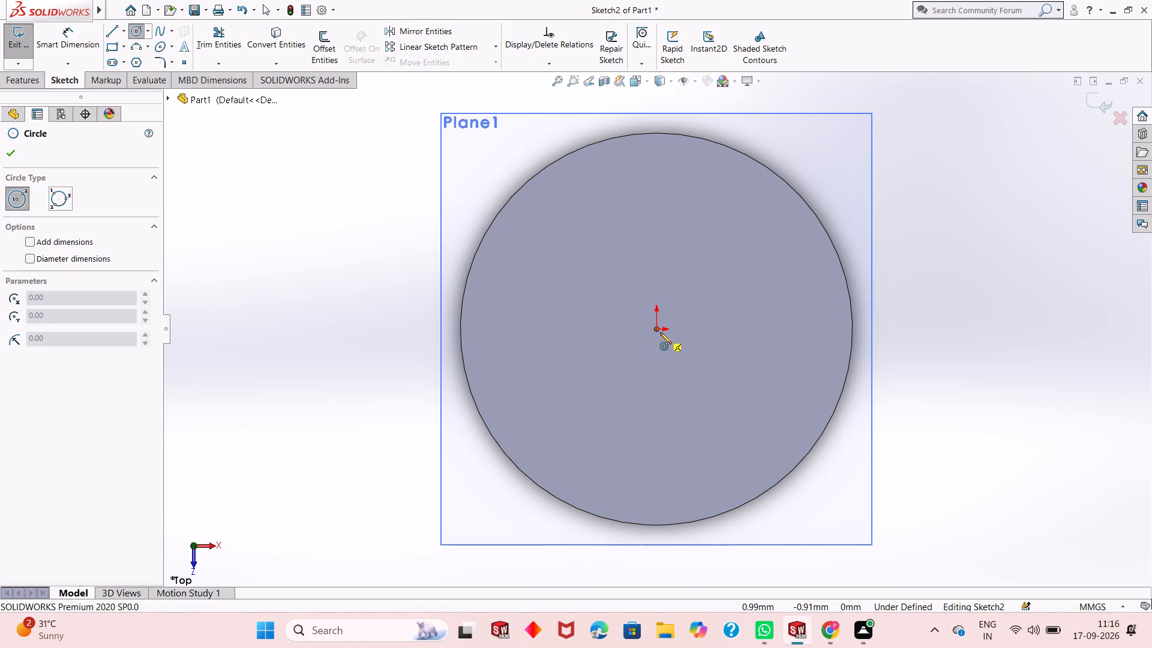
pyautogui.click(658, 332)
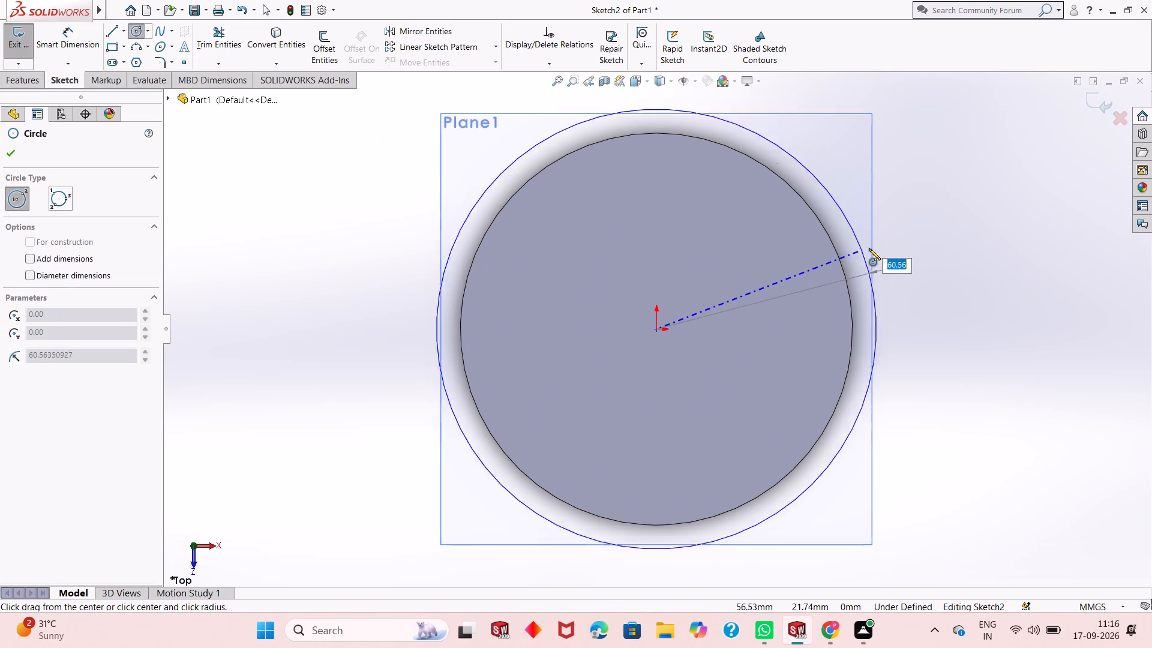
pyautogui.click(863, 253)
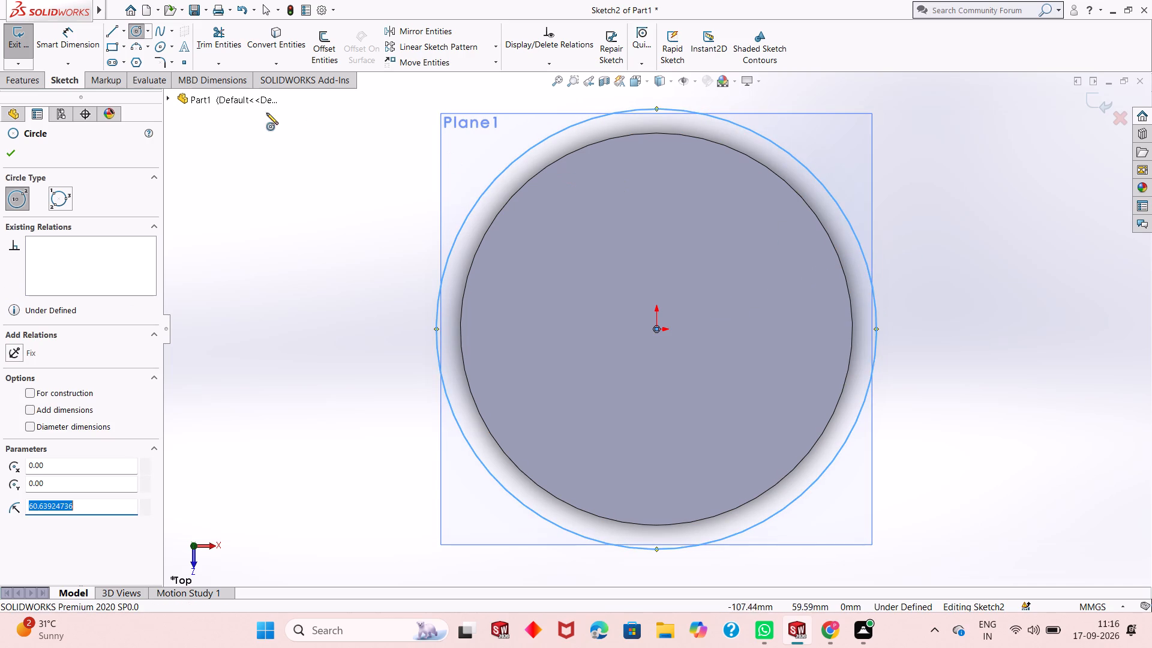
pyautogui.click(13, 154)
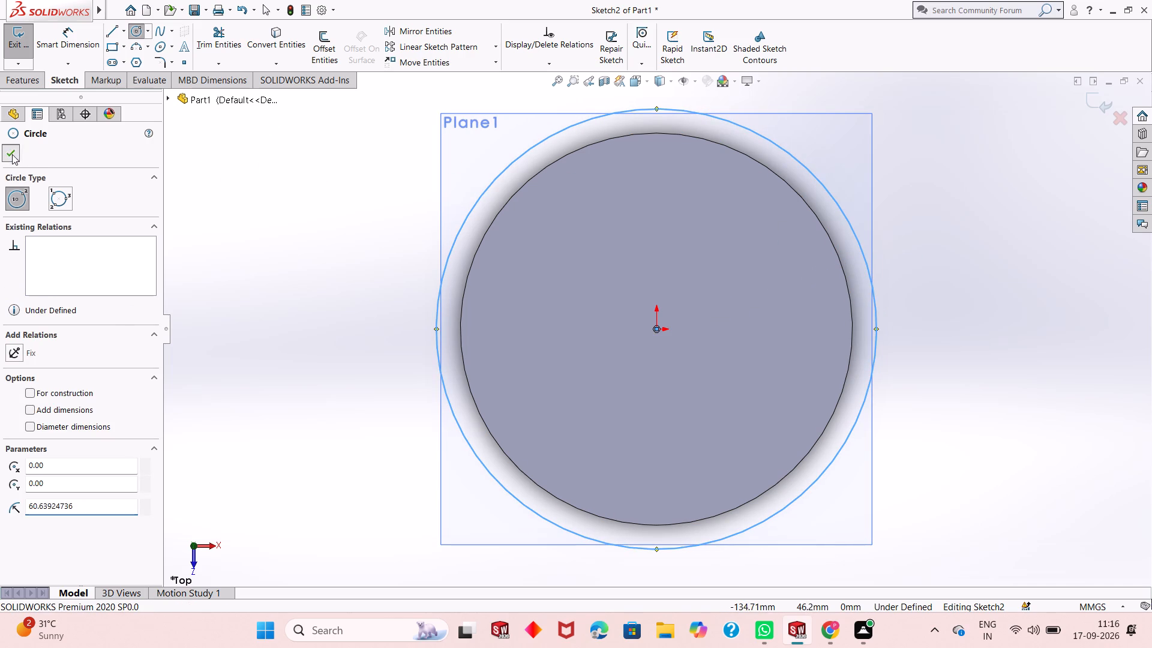
# Dimension the new circle's diameter with Smart Dimension and set it to 110 mm.
pyautogui.click(64, 43)
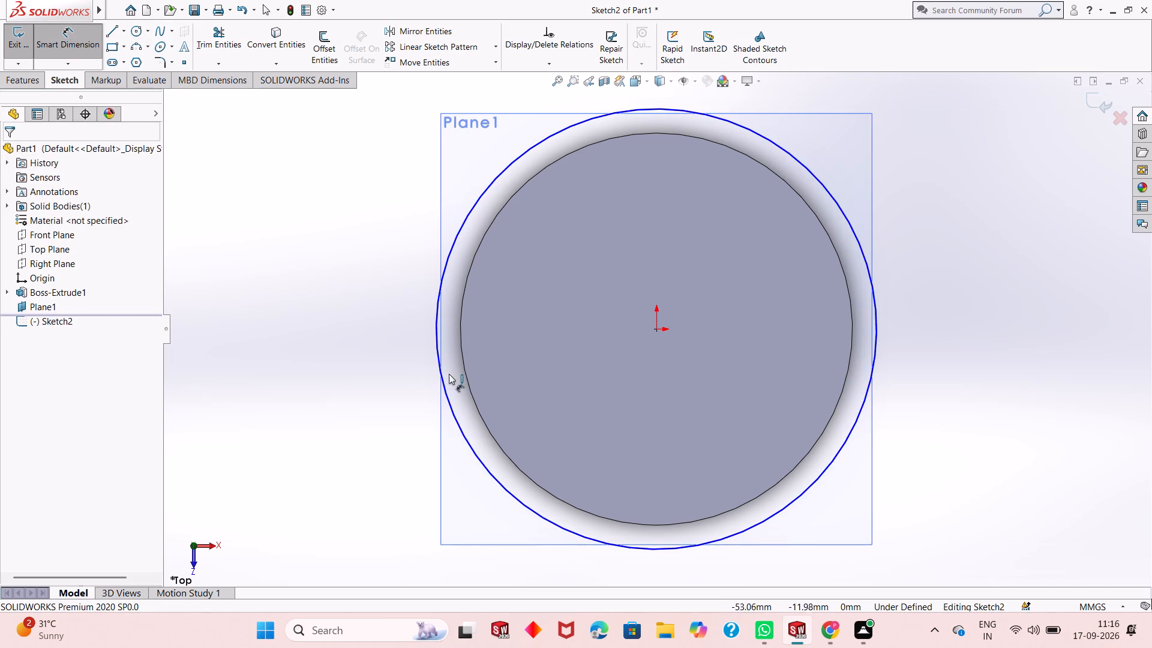
pyautogui.click(434, 330)
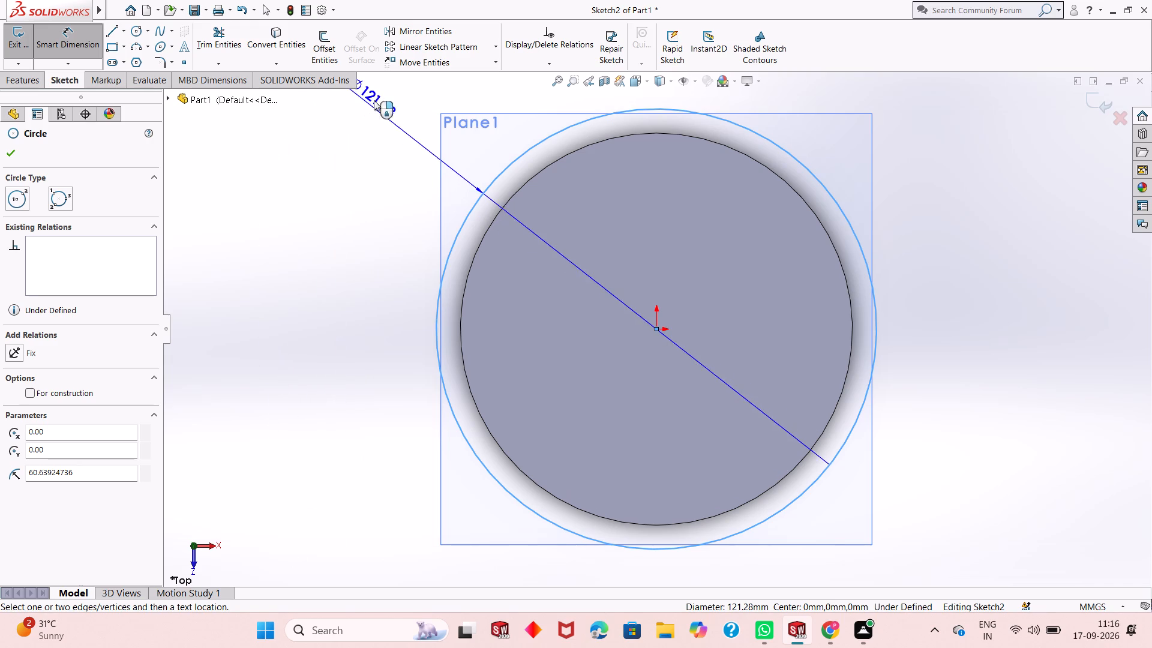
pyautogui.click(377, 98)
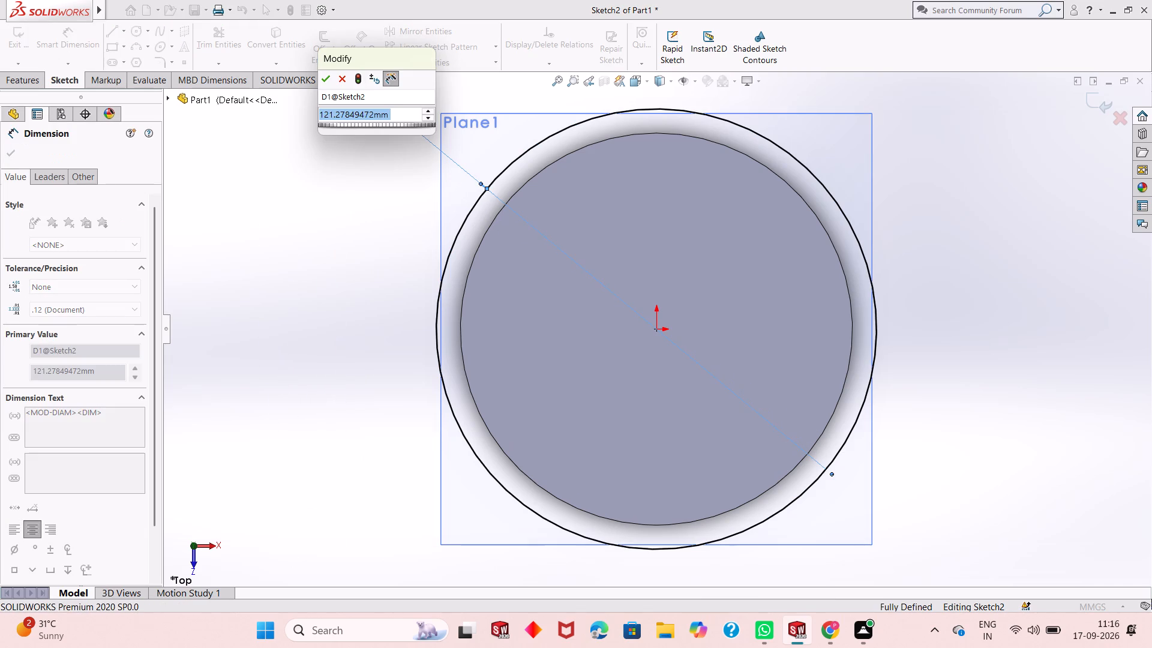
pyautogui.write('110')
pyautogui.press('Return')
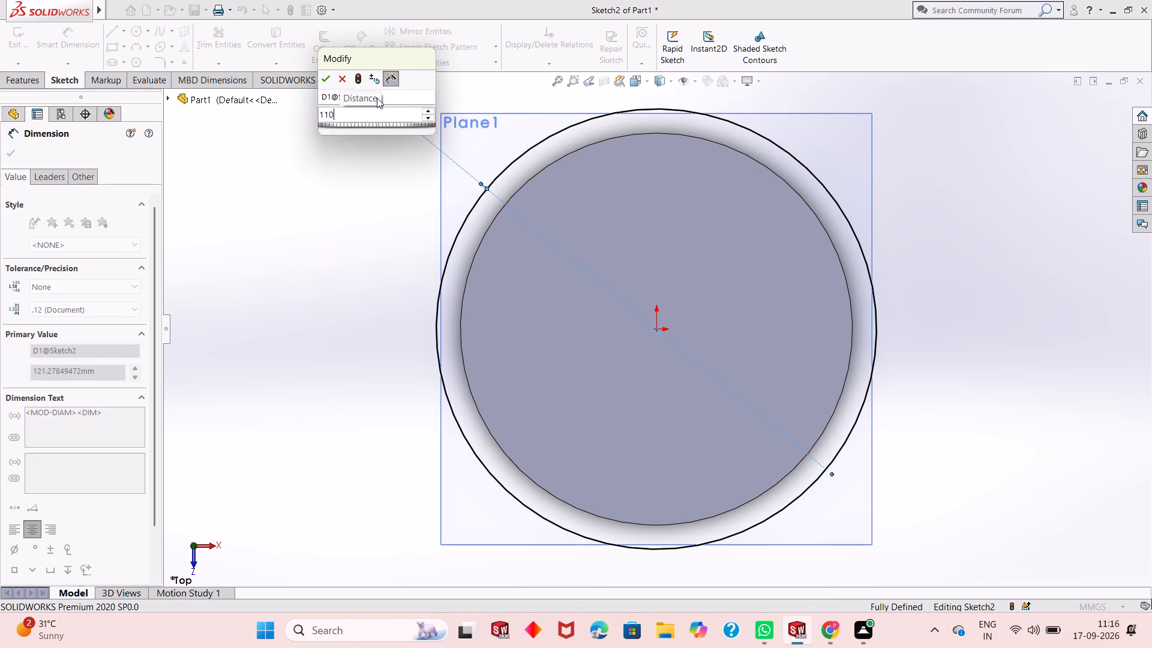
pyautogui.scroll(-4, 669, 149)
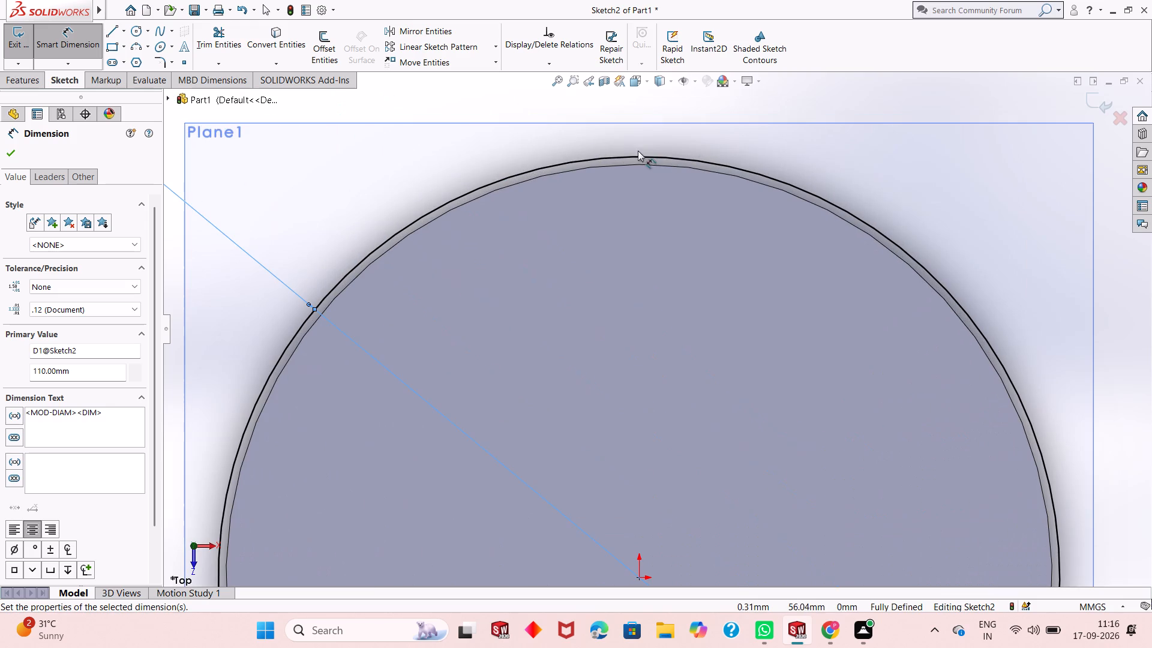
pyautogui.scroll(2, 620, 175)
pyautogui.scroll(3, 615, 322)
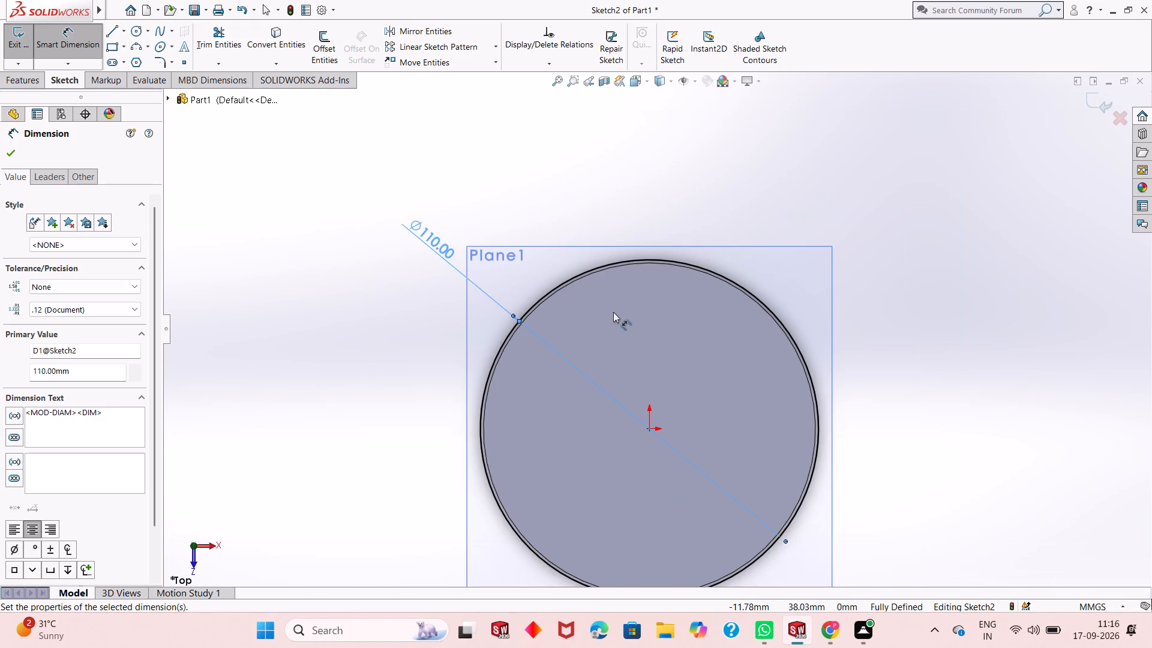
pyautogui.scroll(2, 614, 416)
pyautogui.scroll(-3, 644, 456)
pyautogui.scroll(-2, 676, 128)
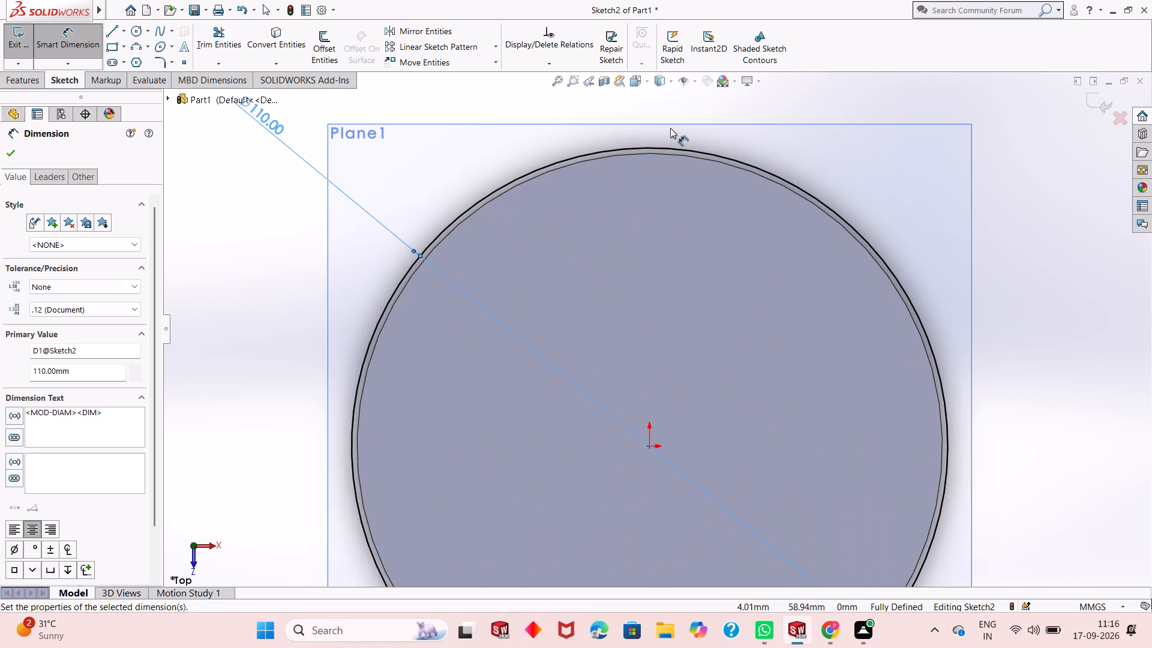
pyautogui.scroll(-2, 670, 221)
pyautogui.scroll(1, 646, 206)
pyautogui.click(13, 157)
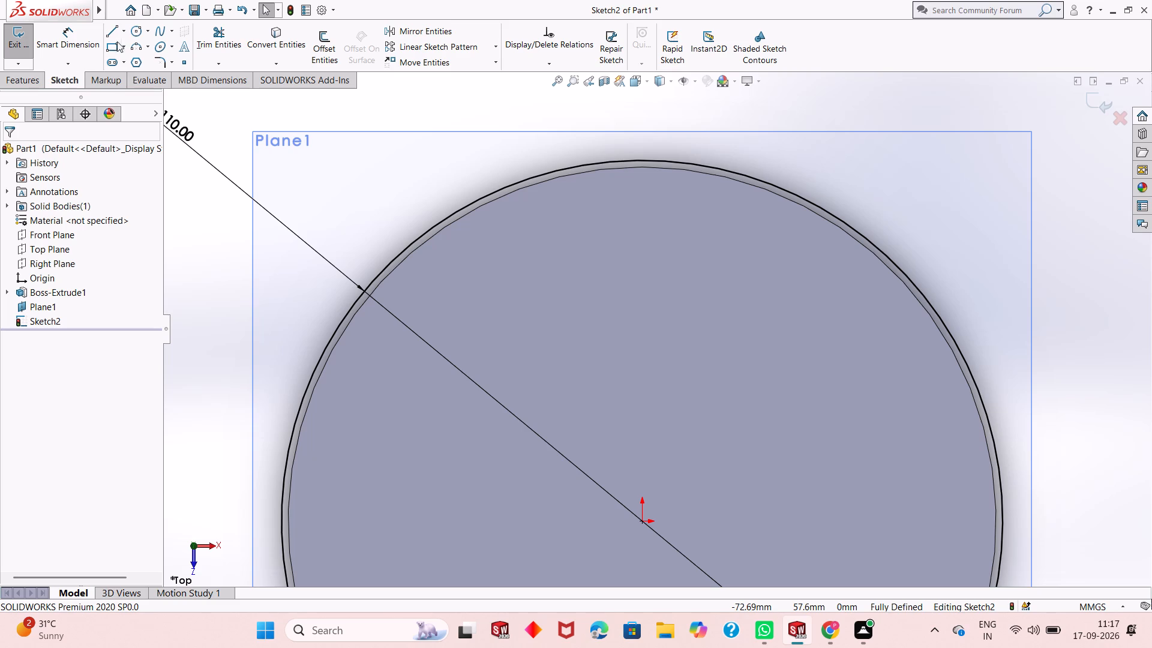
# Sketch a small circle of about 2.9 mm radius centred on the top quadrant point of the 110 mm circle.
pyautogui.click(139, 26)
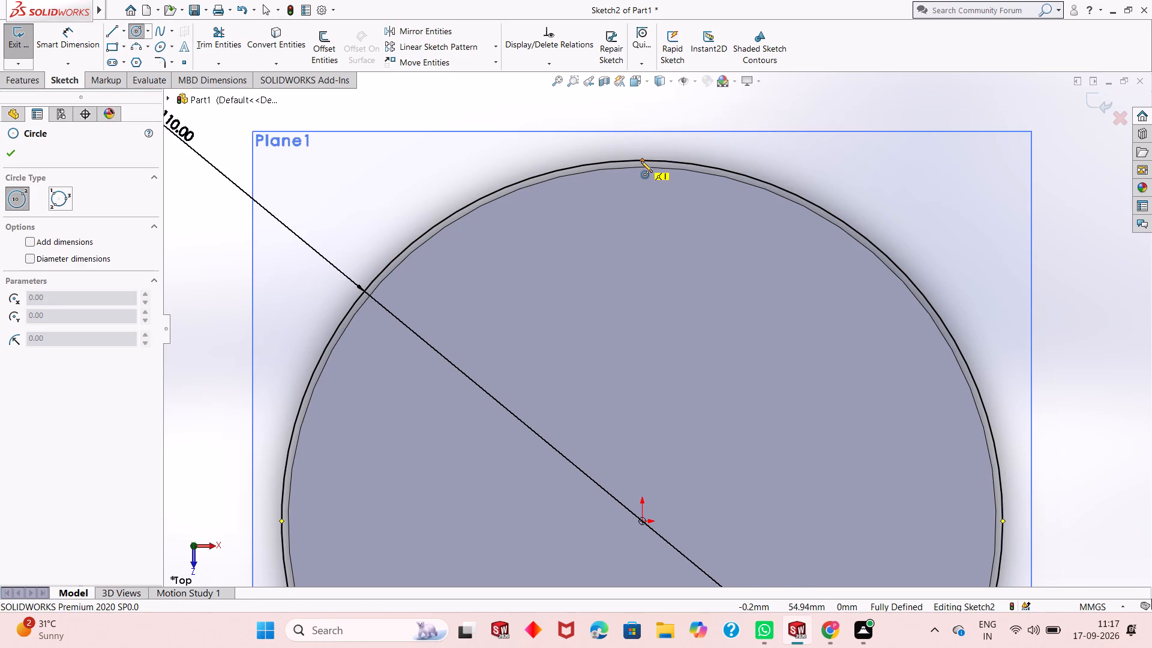
pyautogui.click(642, 158)
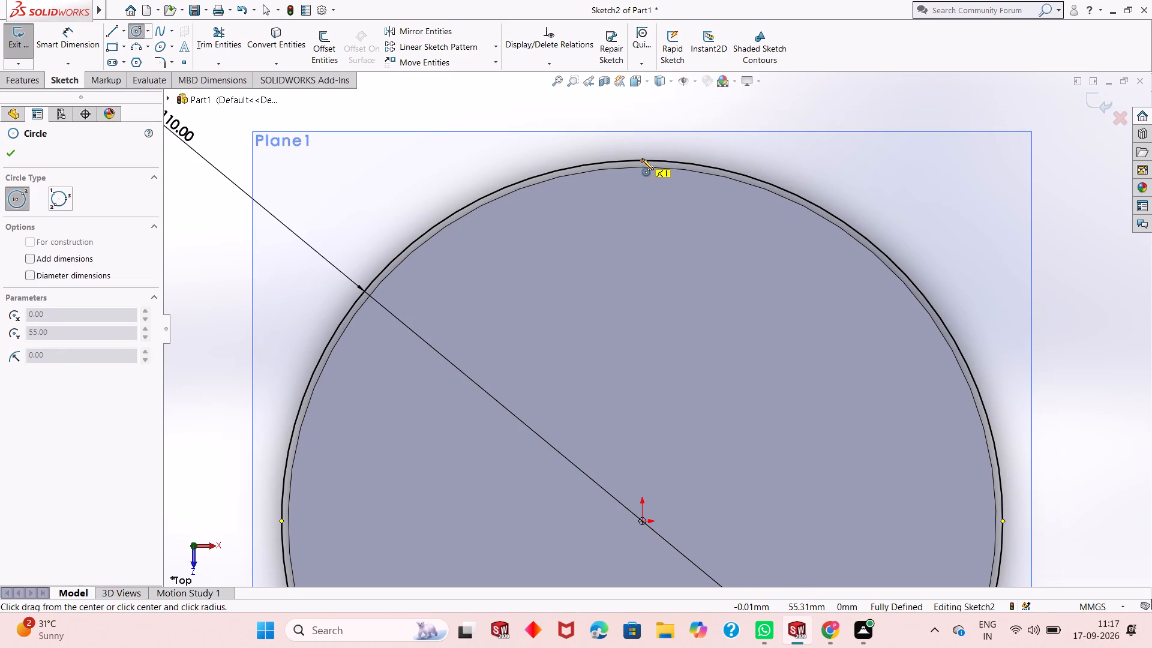
pyautogui.click(657, 148)
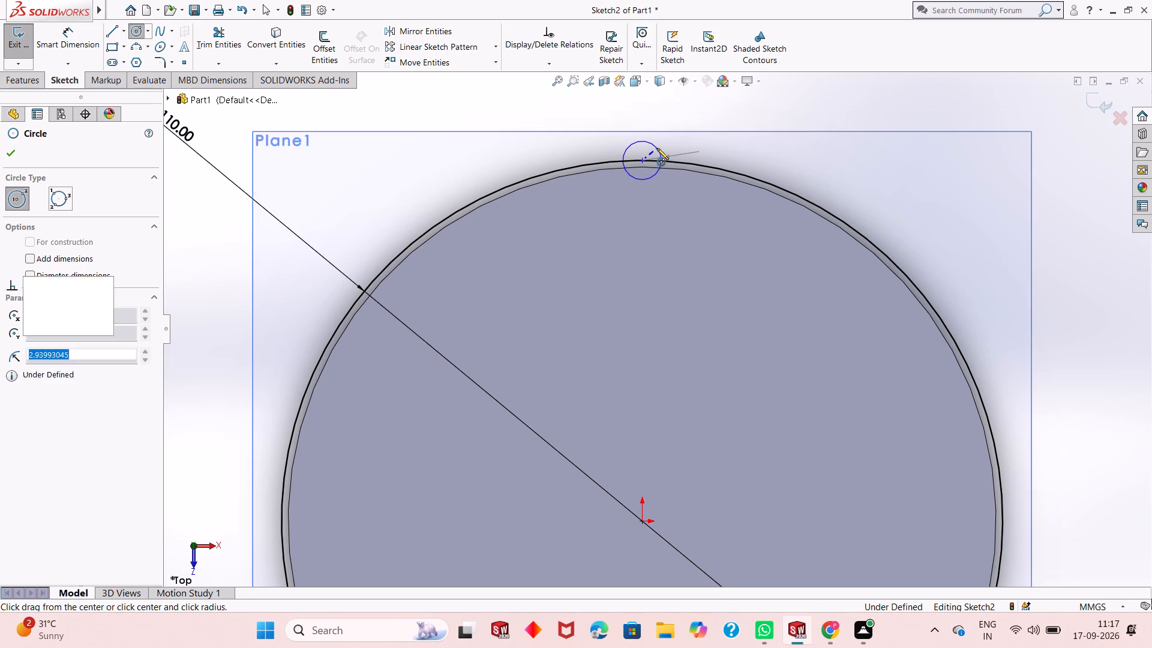
pyautogui.click(5, 152)
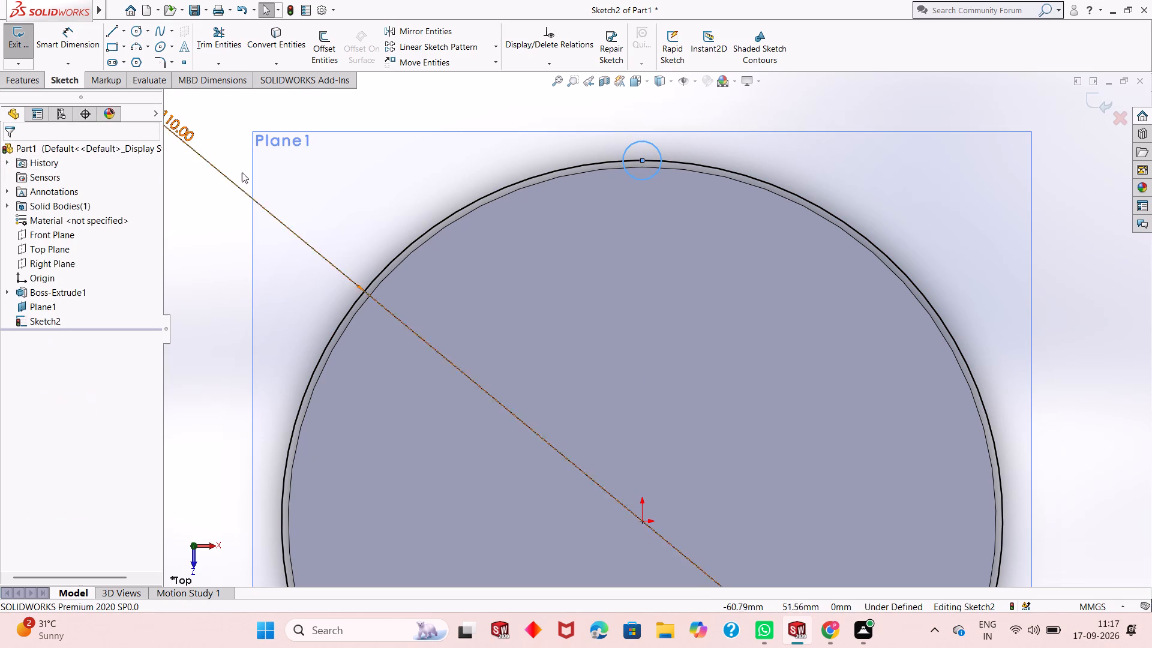
# Dimension the small circle's diameter with Smart Dimension and set it to 20 mm.
pyautogui.click(71, 42)
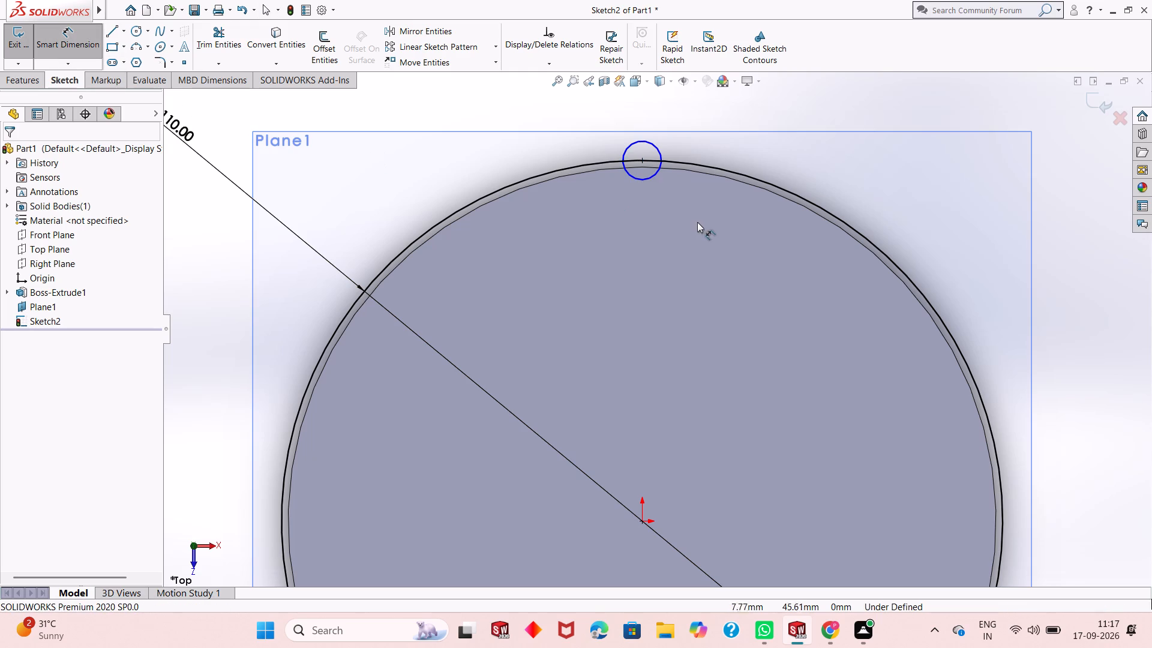
pyautogui.click(658, 177)
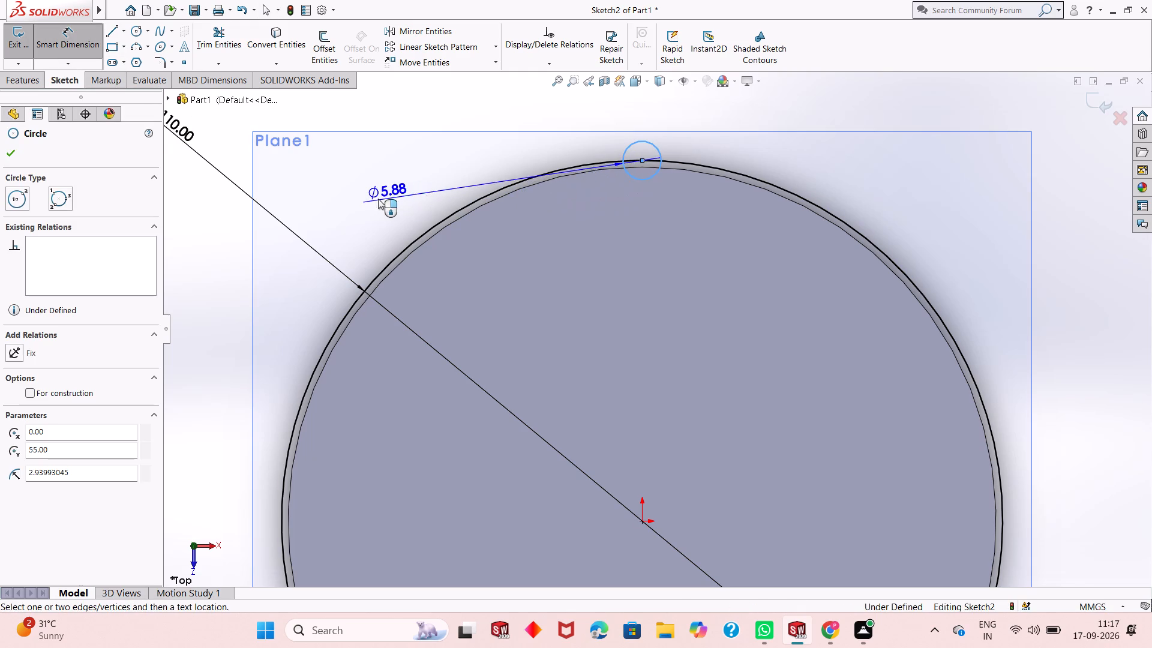
pyautogui.click(370, 197)
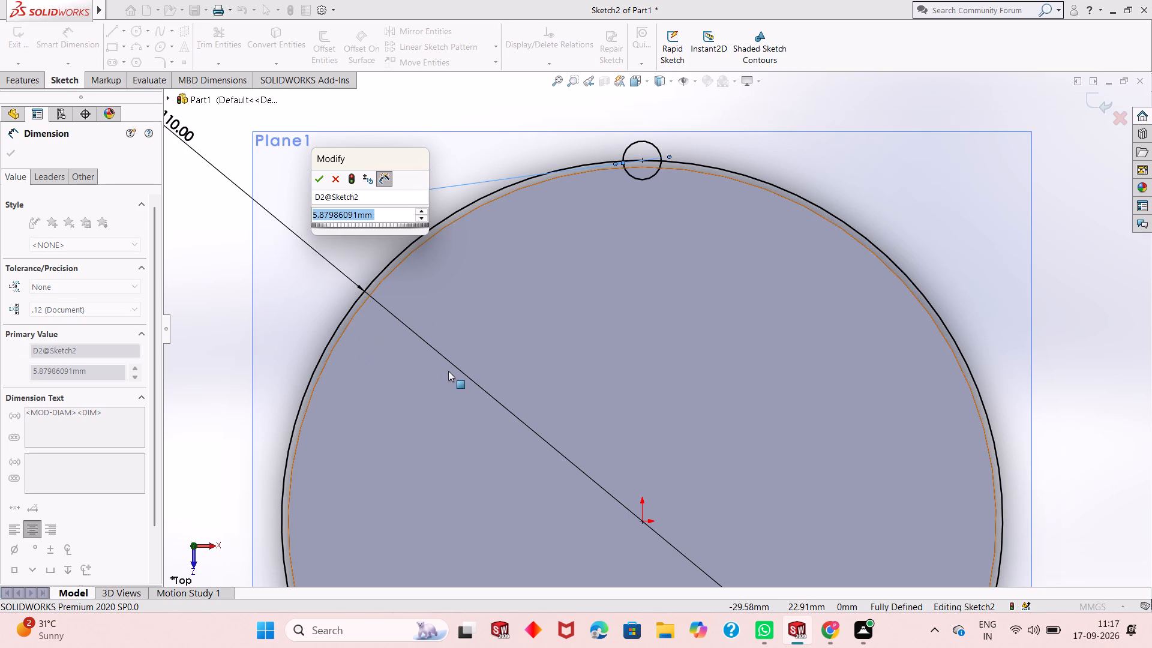
pyautogui.write('20')
pyautogui.press('Return')
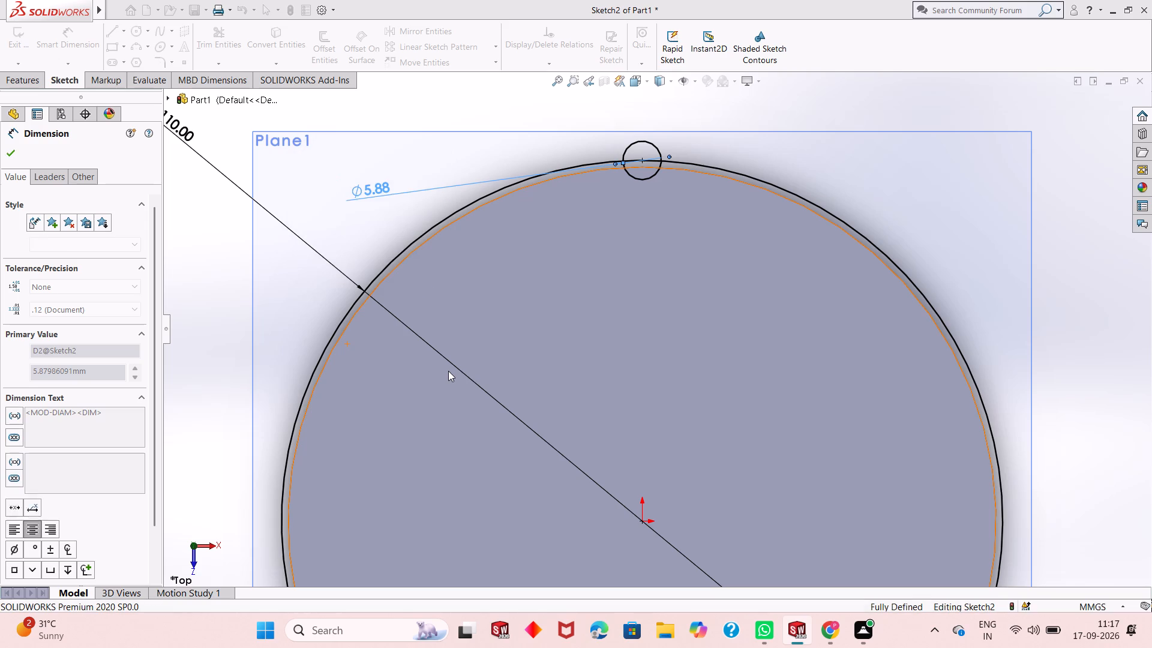
pyautogui.scroll(2, 749, 385)
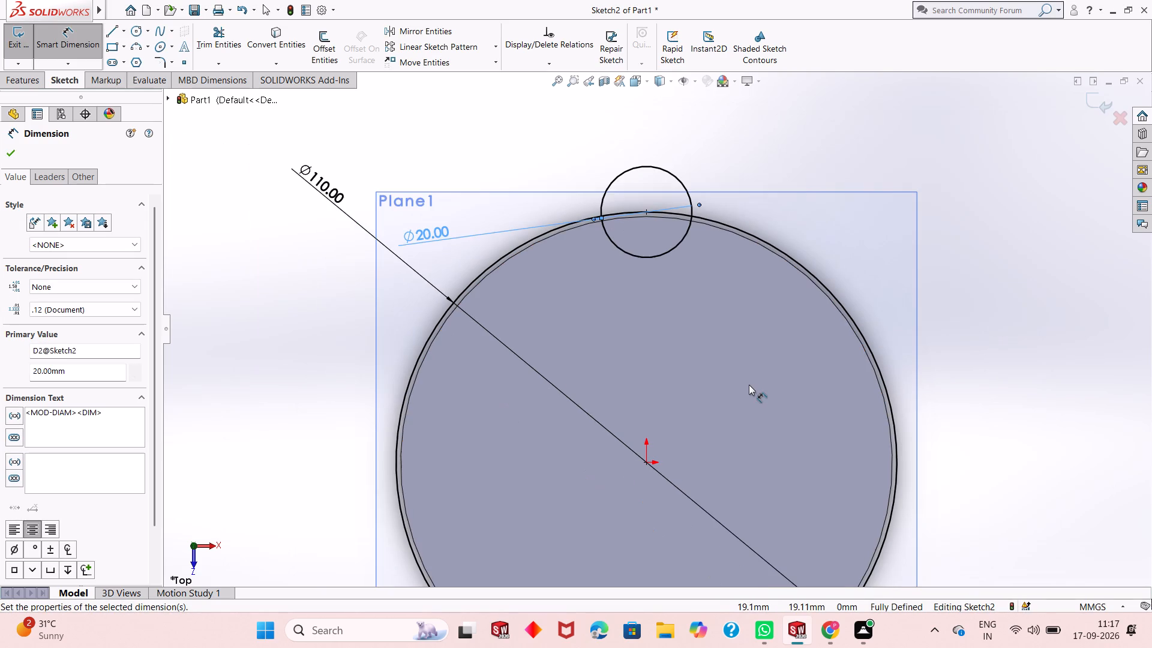
pyautogui.scroll(6, 745, 382)
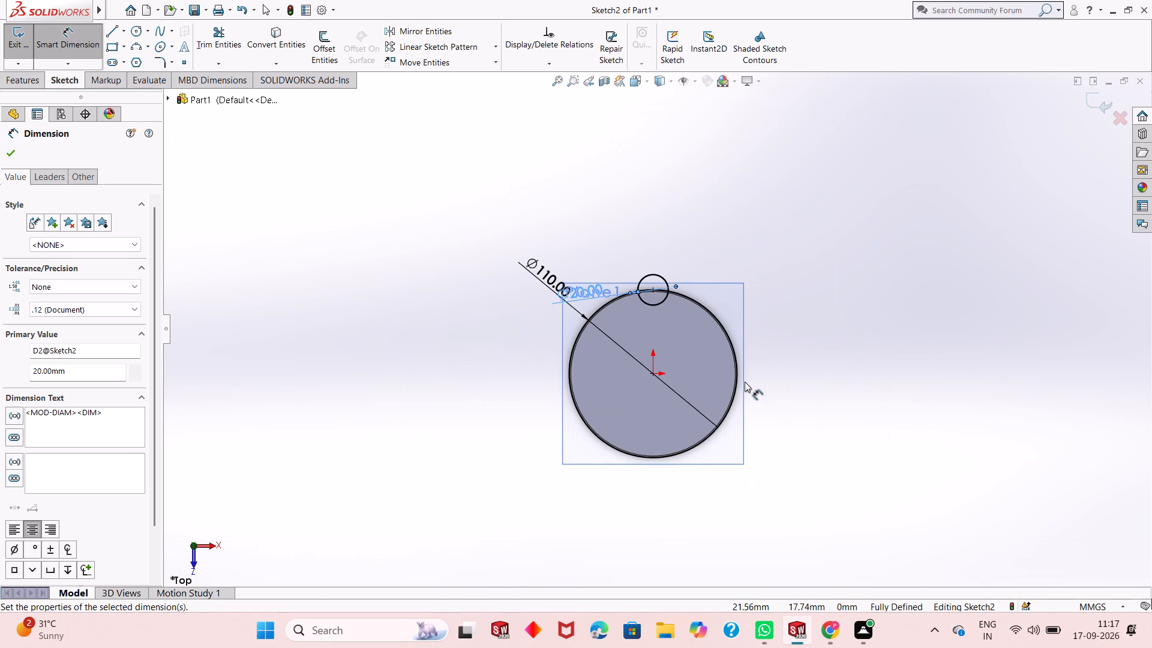
pyautogui.scroll(-3, 685, 421)
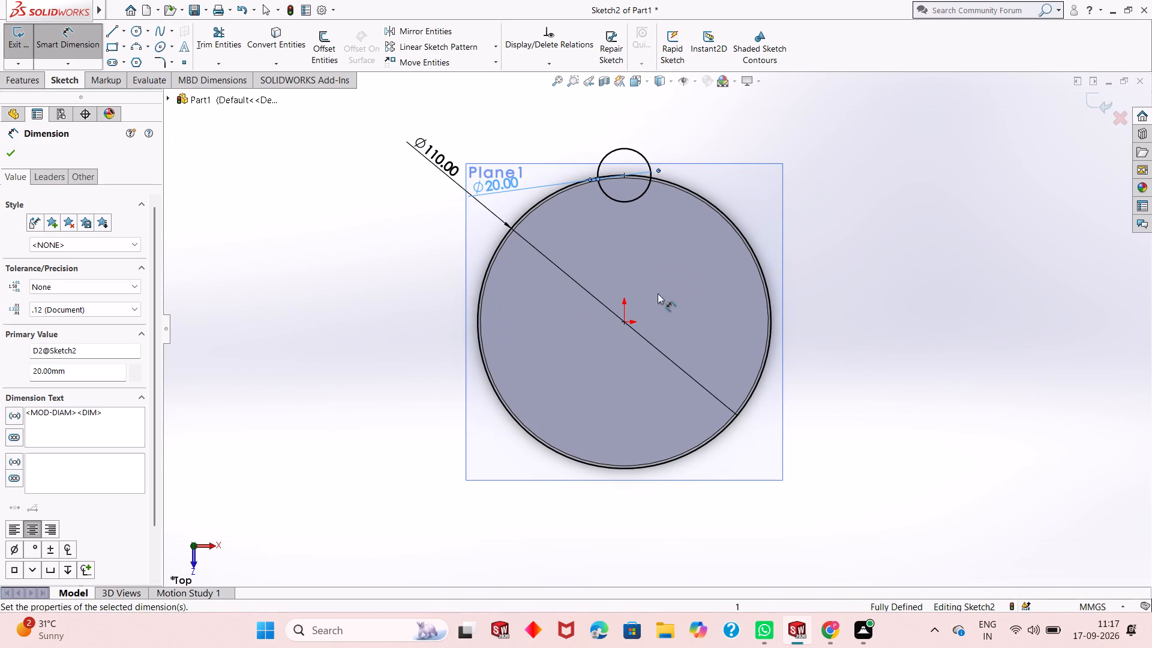
pyautogui.rightClick(824, 209)
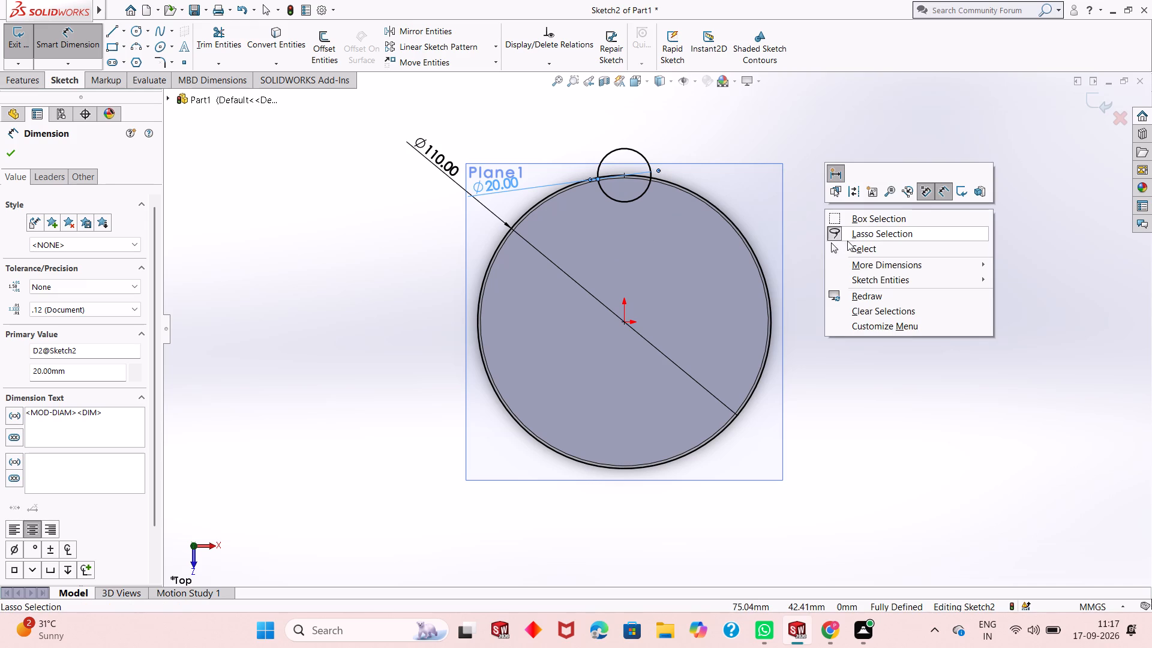
pyautogui.click(849, 246)
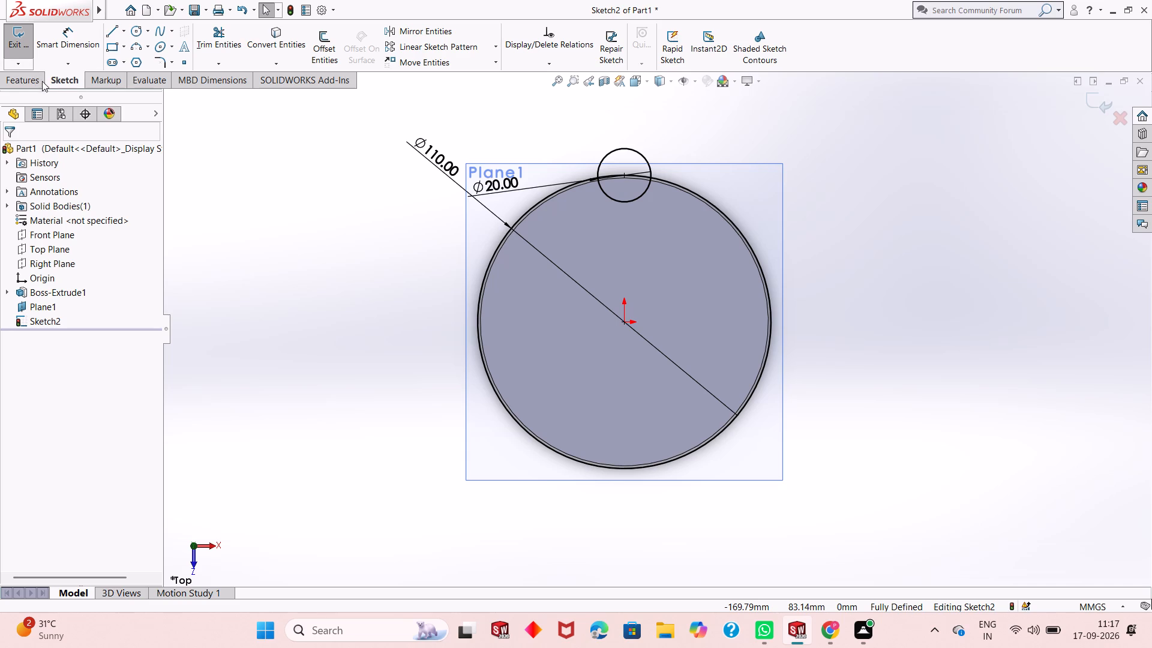
# Create a circular sketch pattern of the 20 mm circle around the origin with 3 equally spaced instances over 360 degrees.
pyautogui.click(628, 149)
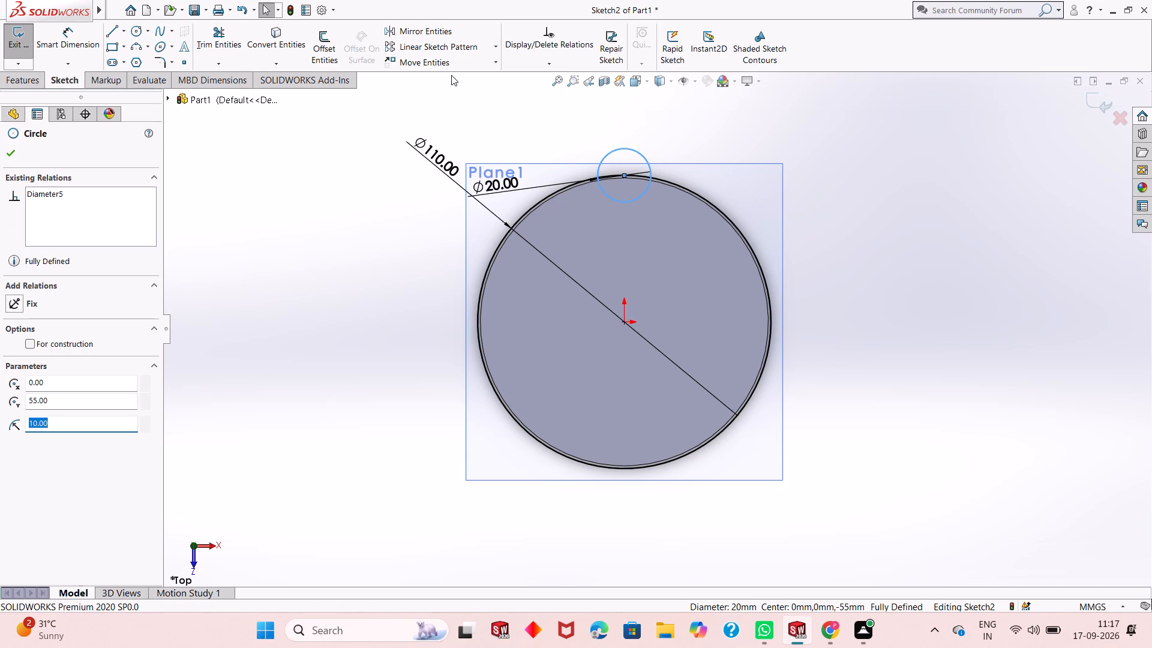
pyautogui.click(500, 49)
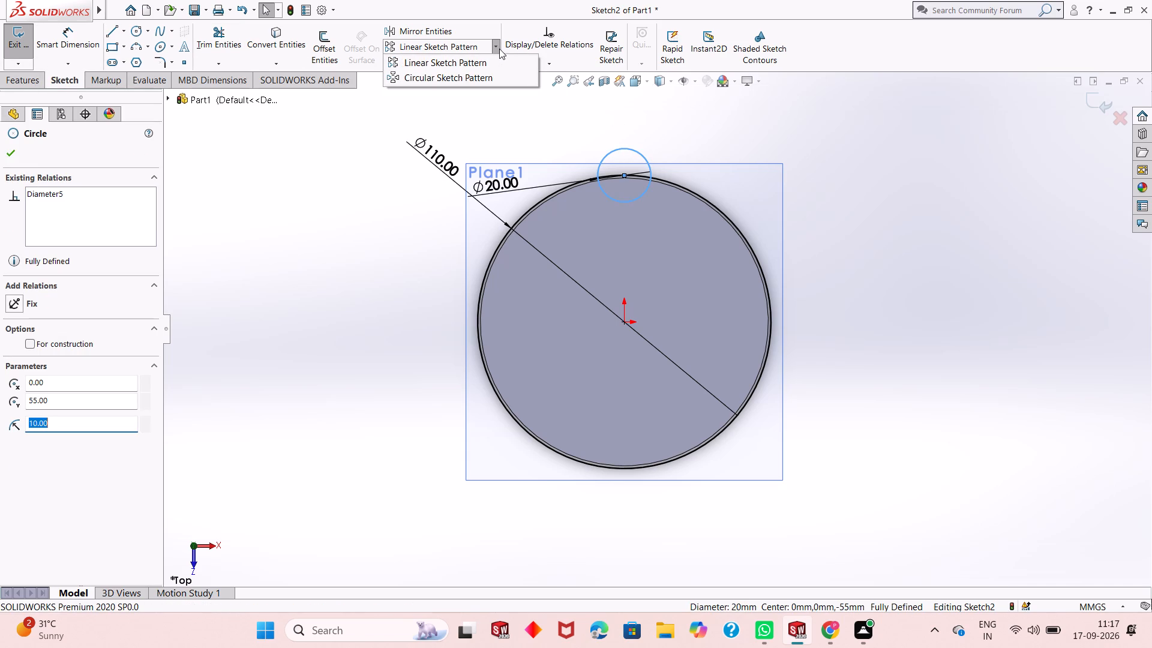
pyautogui.click(500, 77)
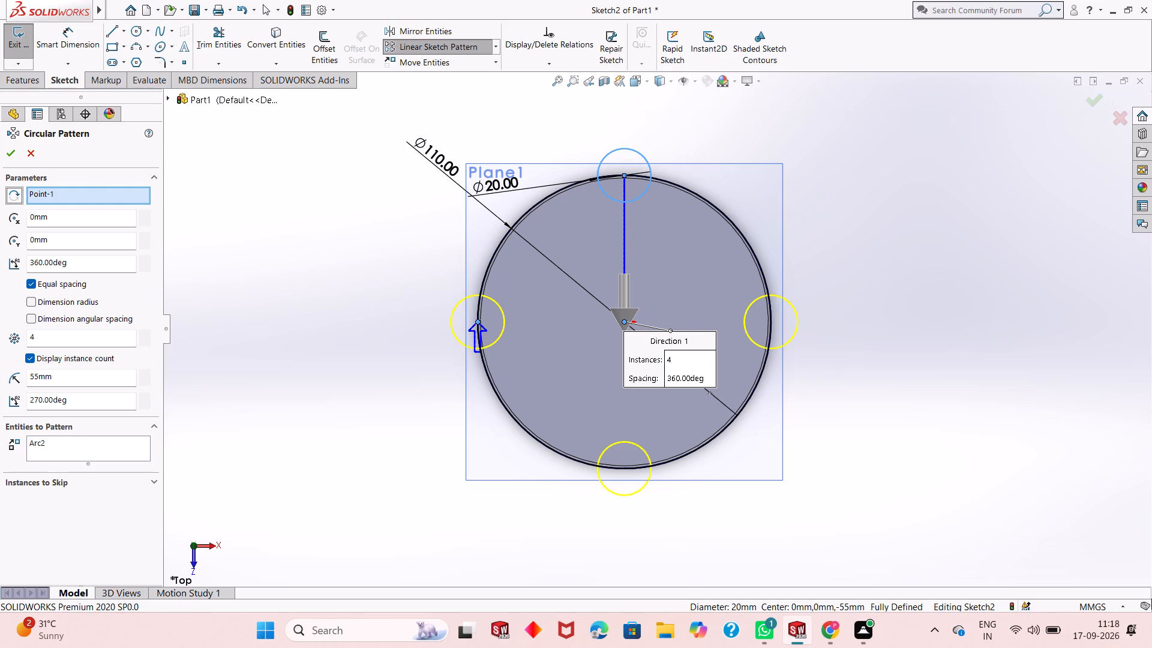
pyautogui.doubleClick(49, 338)
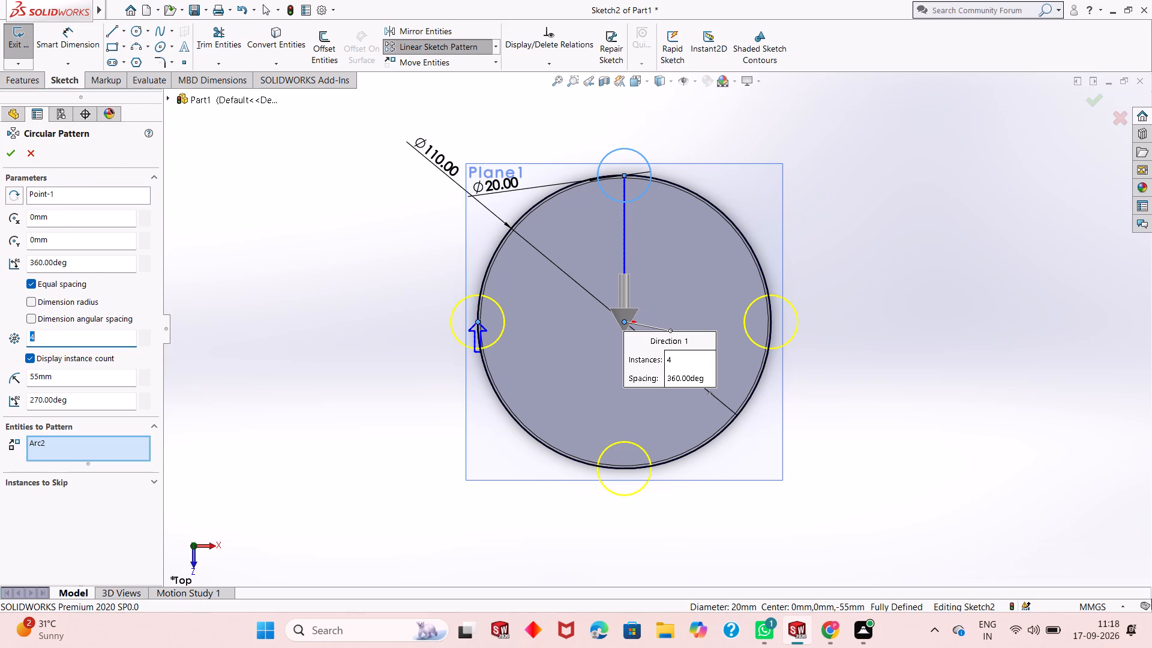
pyautogui.press('3')
pyautogui.press('Return')
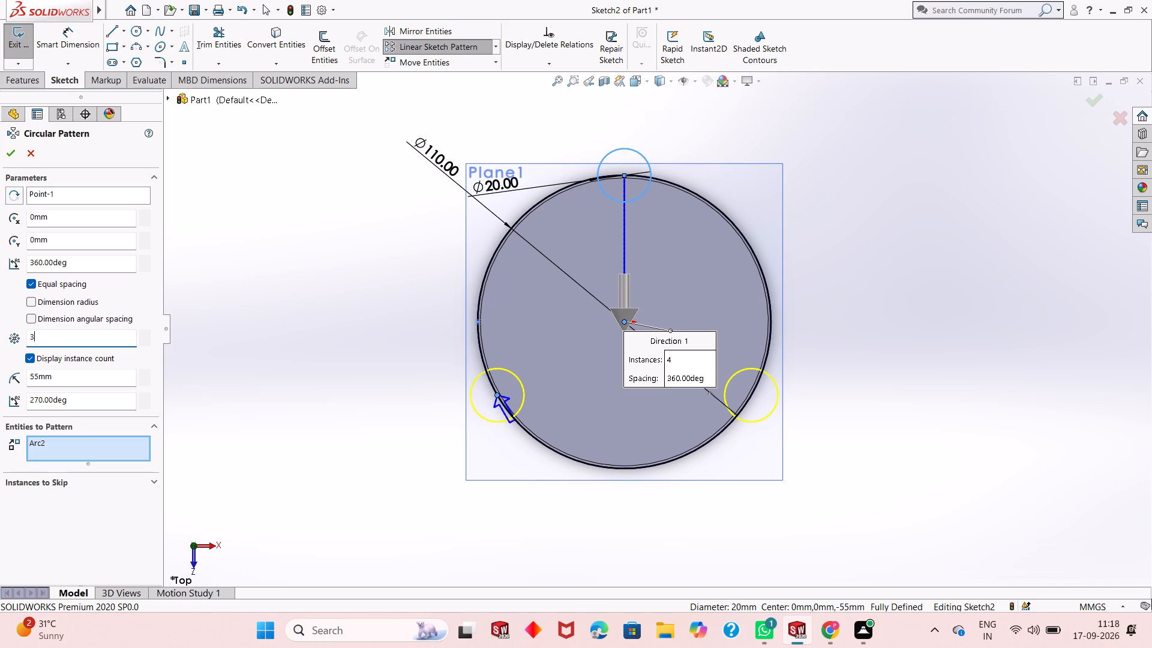
pyautogui.click(8, 153)
pyautogui.click(386, 253)
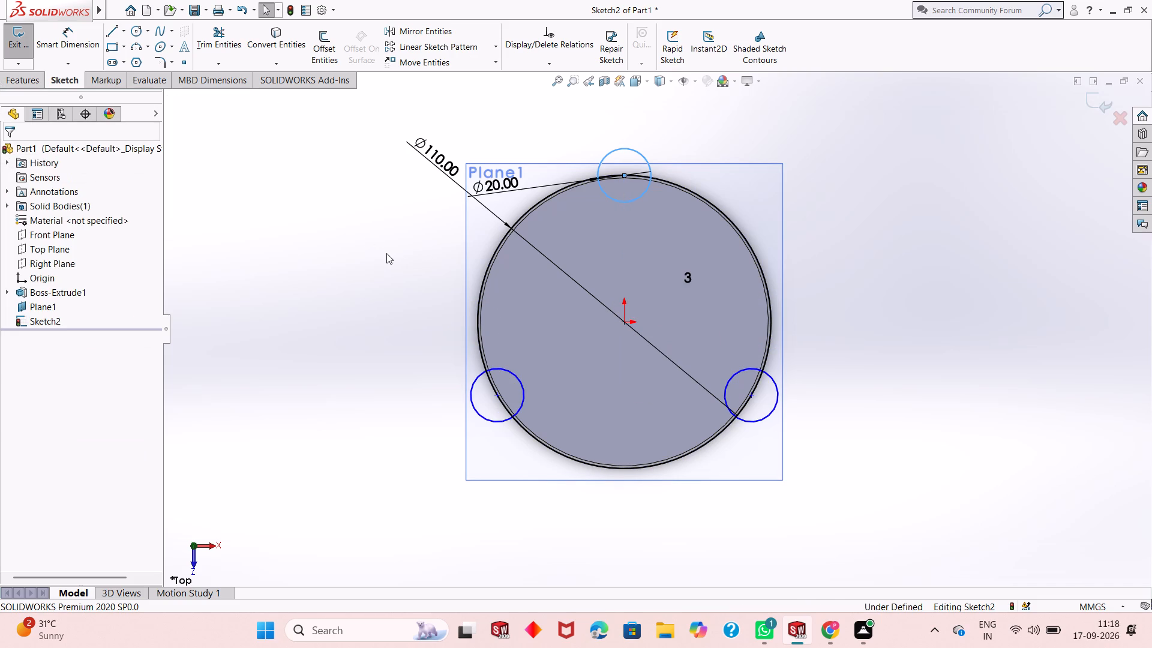
# Delete the 110 mm circle from the sketch, together with its associated dimension.
pyautogui.scroll(-1, 577, 314)
pyautogui.middleClick(577, 314)
pyautogui.scroll(-2, 577, 314)
pyautogui.scroll(3, 577, 314)
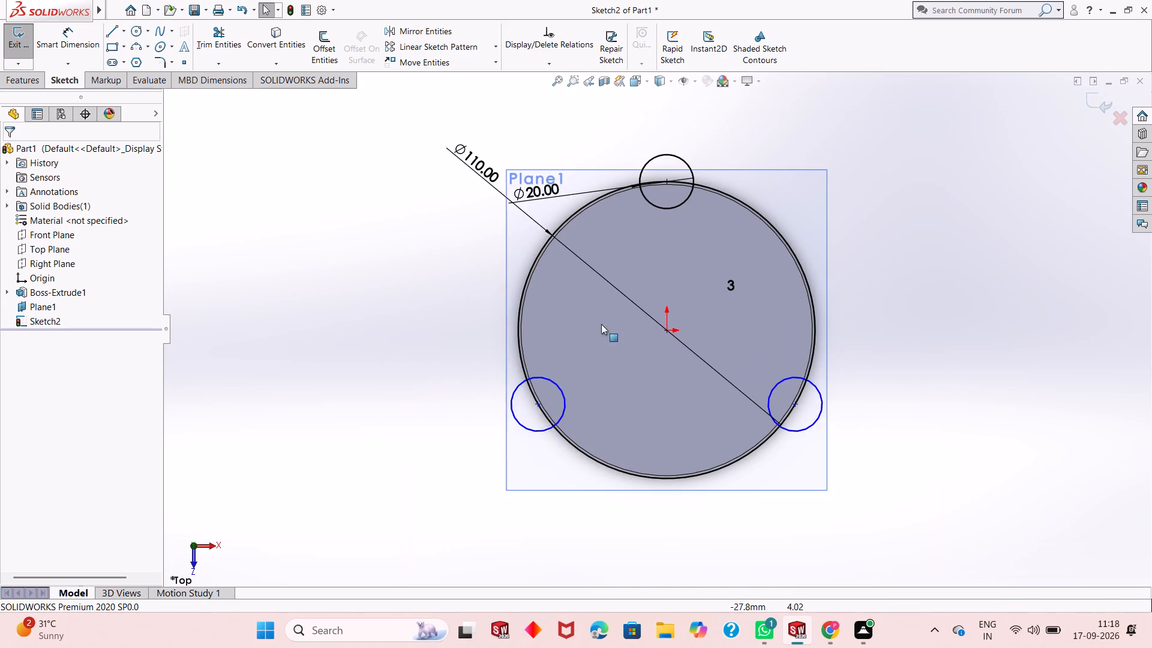
pyautogui.scroll(-2, 737, 382)
pyautogui.scroll(1, 673, 335)
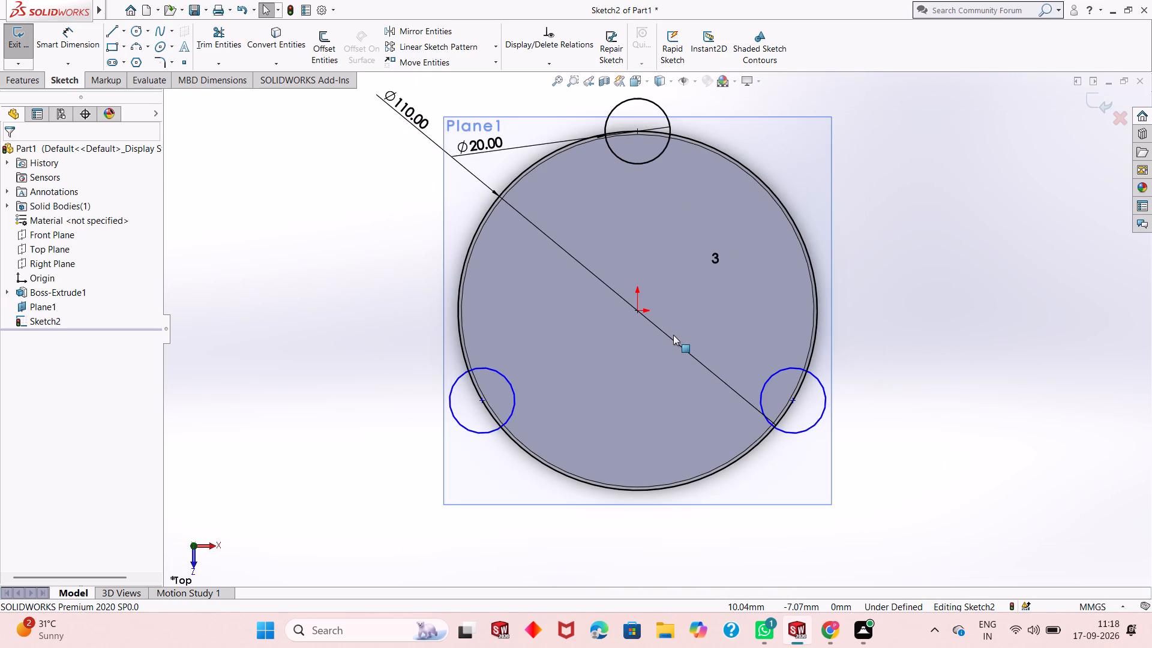
pyautogui.click(812, 259)
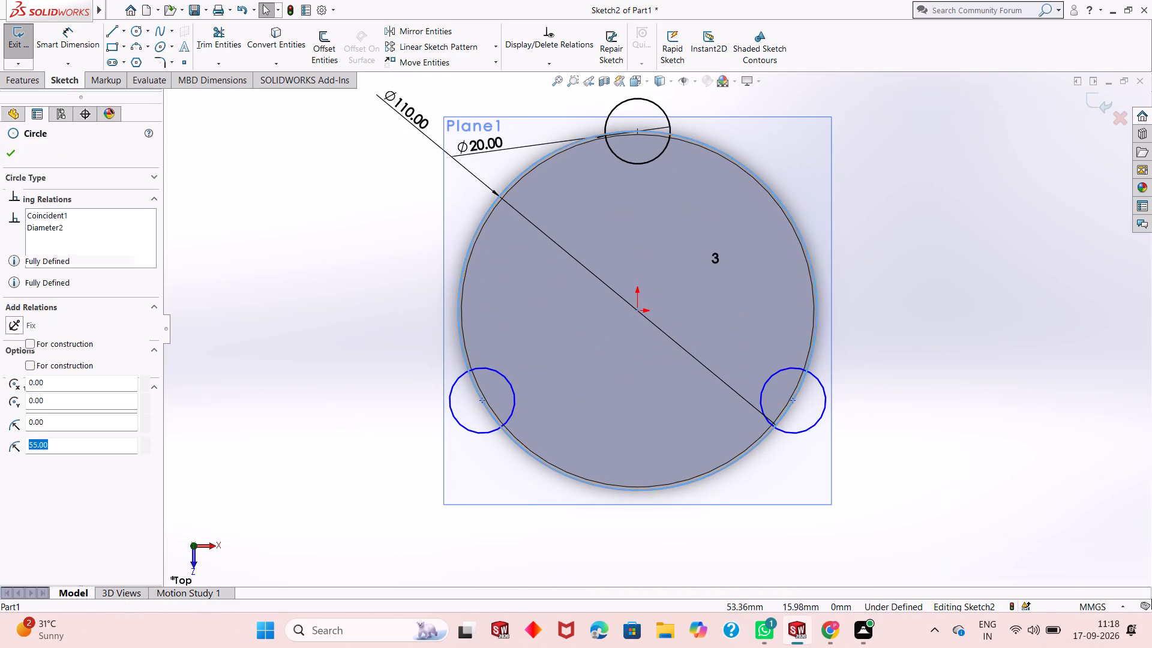
pyautogui.press('Delete')
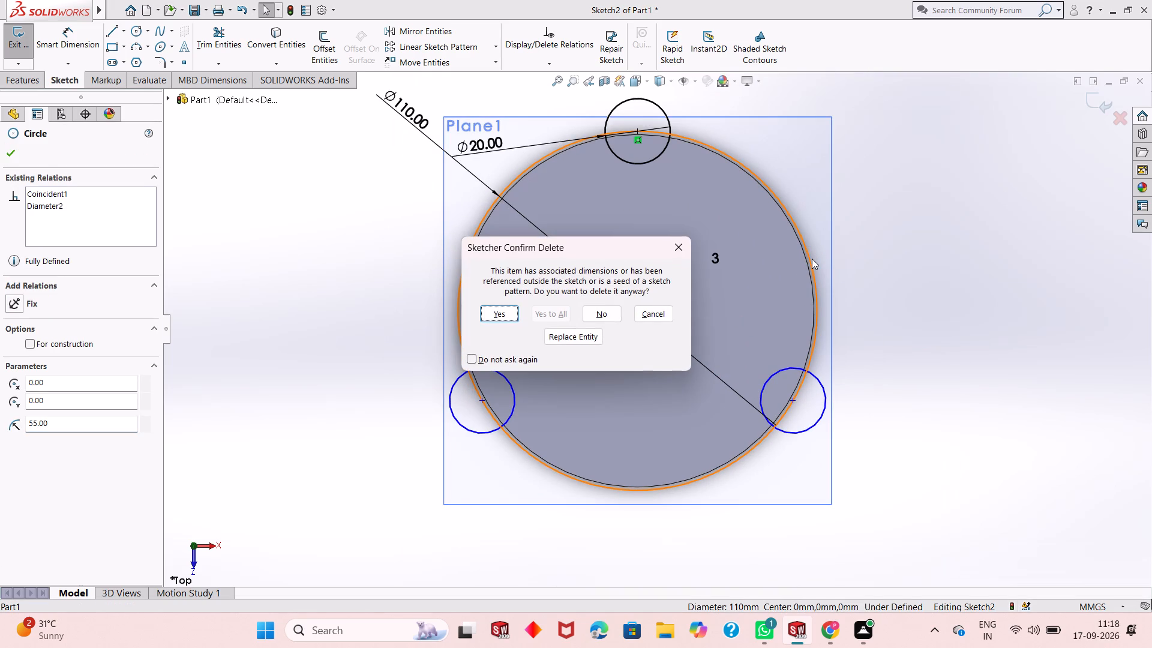
pyautogui.click(500, 314)
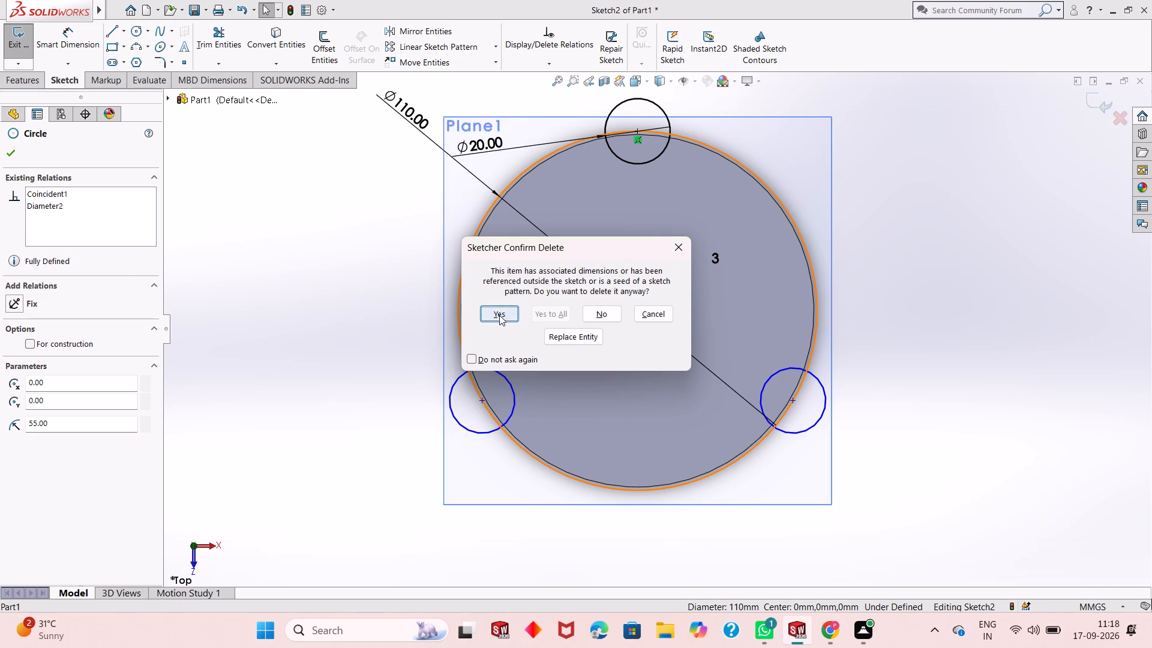
# Add a vertical Smart Dimension between the origin and the top small circle's centre, keeping its current value.
pyautogui.click(70, 44)
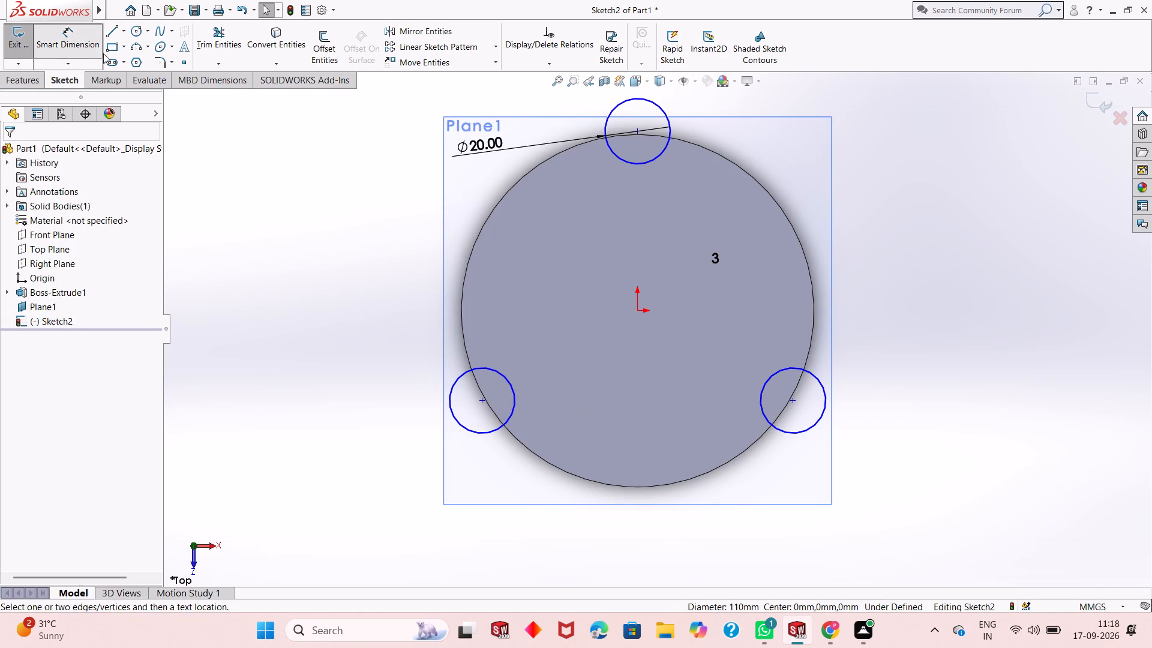
pyautogui.click(638, 310)
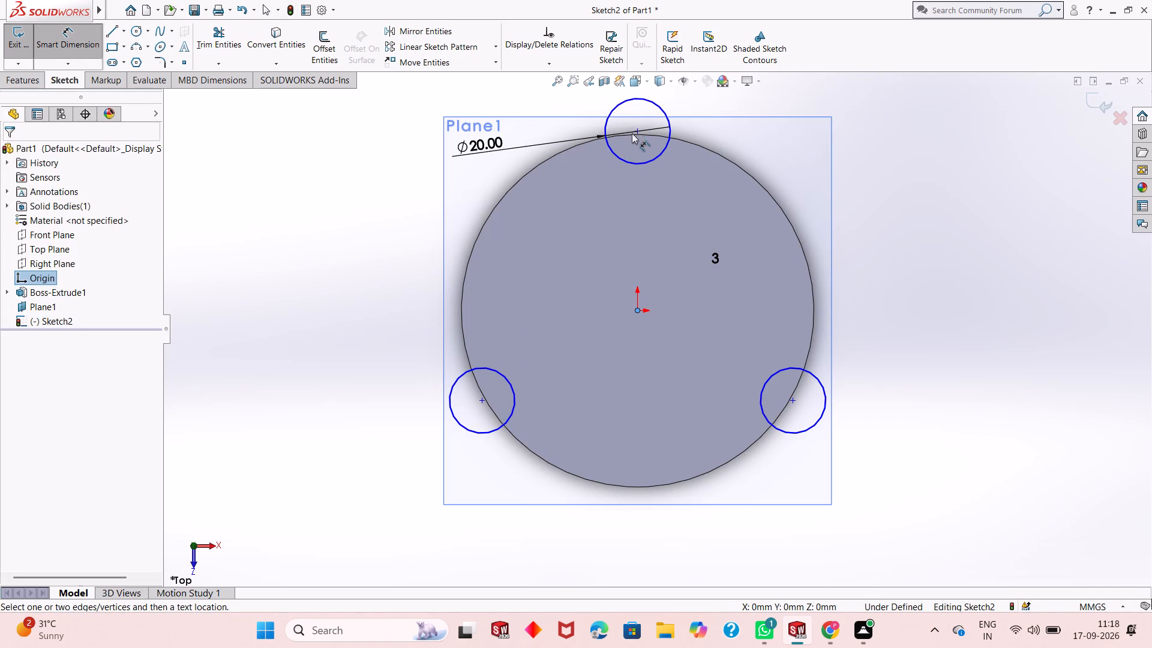
pyautogui.click(638, 132)
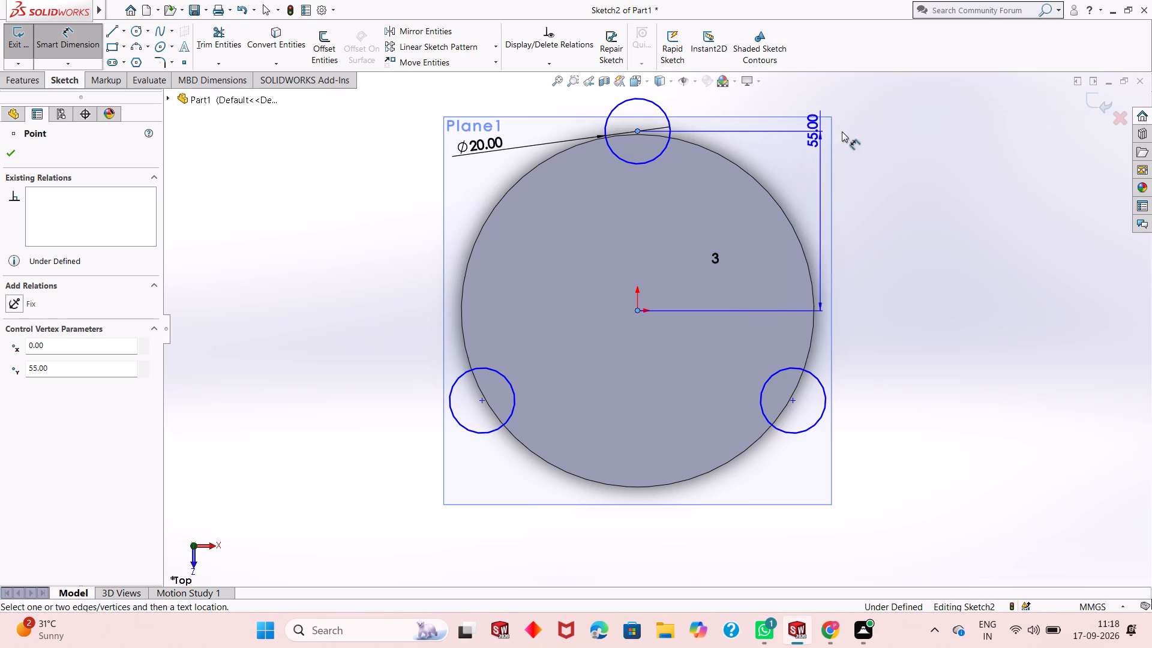
pyautogui.click(869, 131)
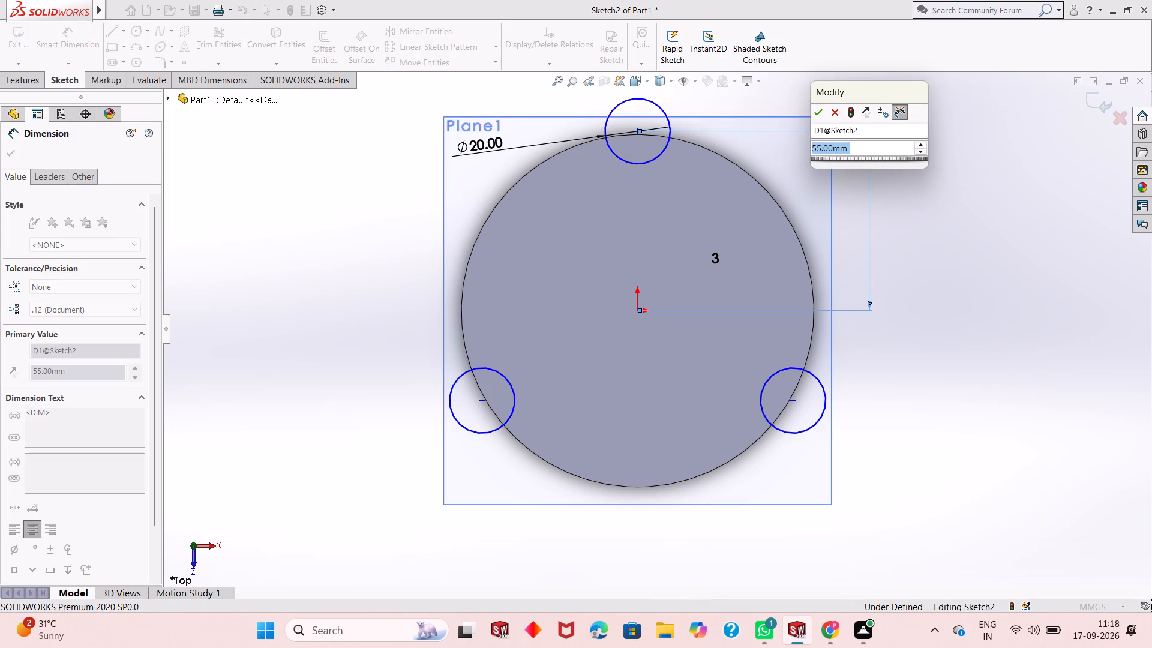
pyautogui.click(812, 116)
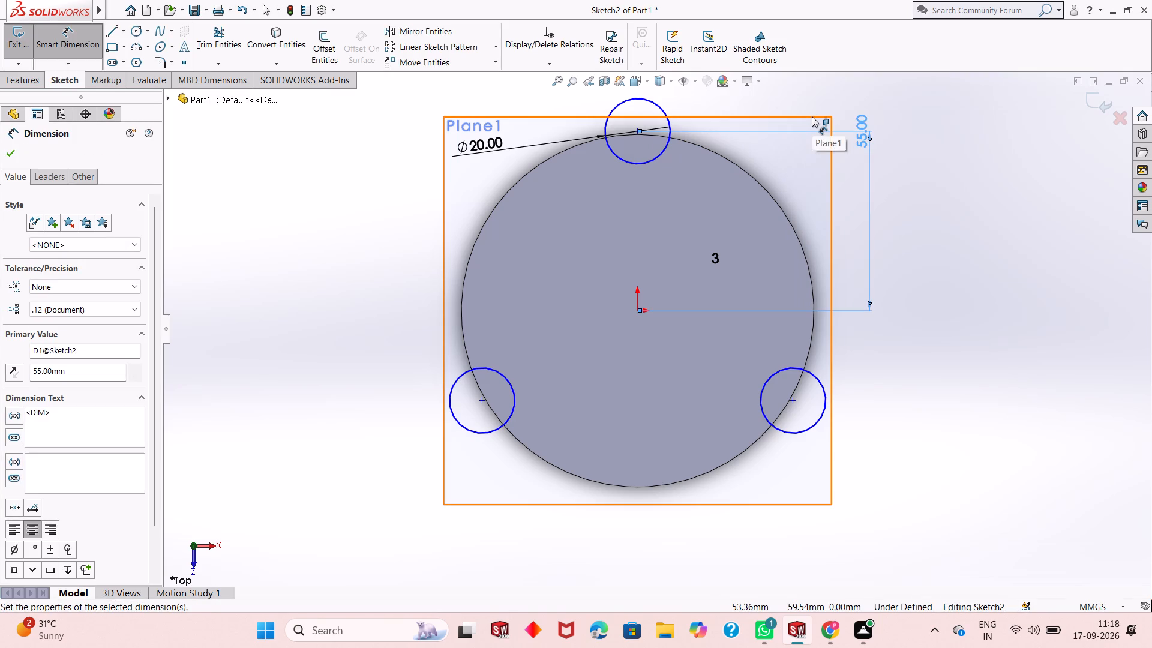
# Add a horizontal dimension between the origin and the lower-left small circle's centre, keeping its current value.
pyautogui.click(637, 313)
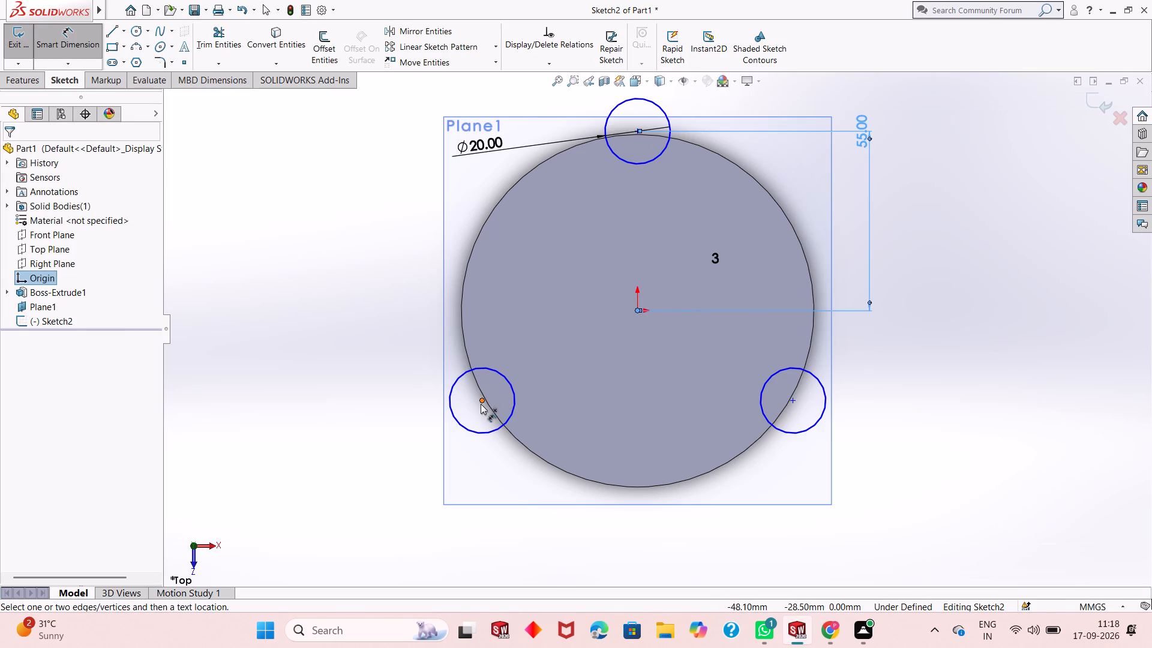
pyautogui.click(481, 404)
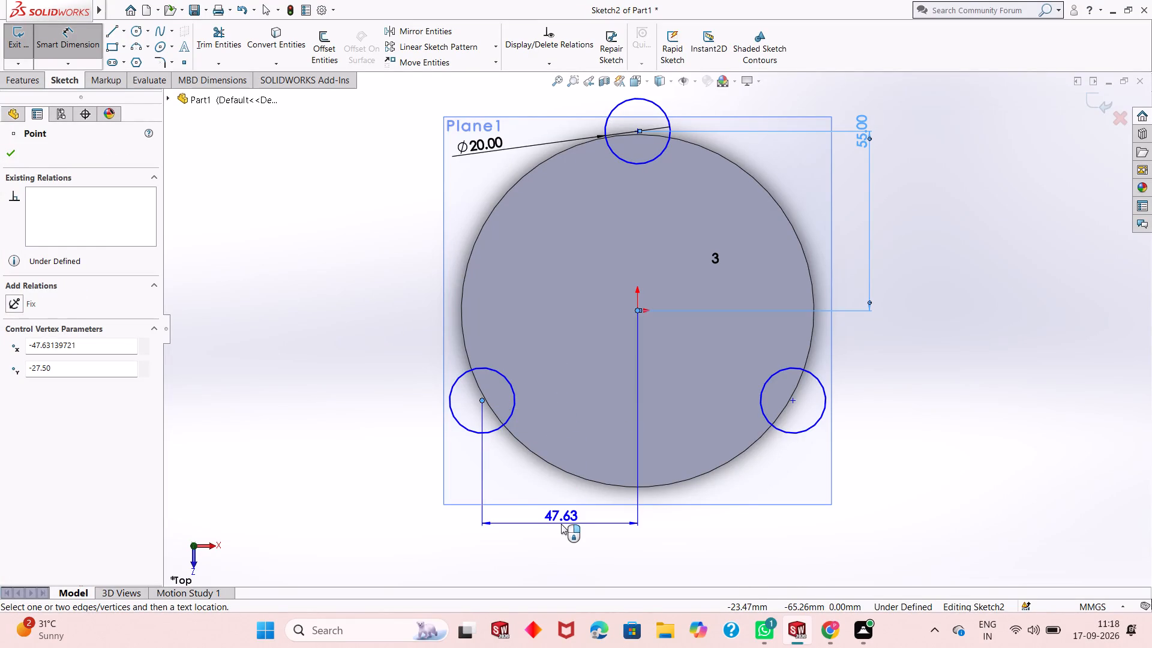
pyautogui.click(561, 524)
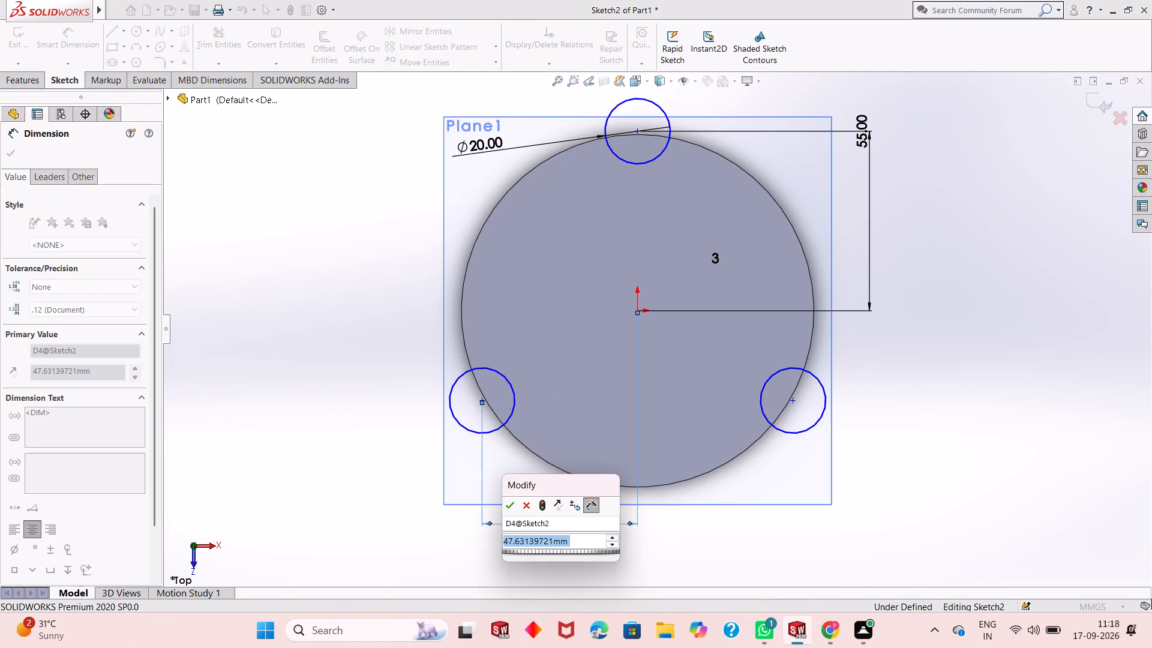
pyautogui.click(505, 508)
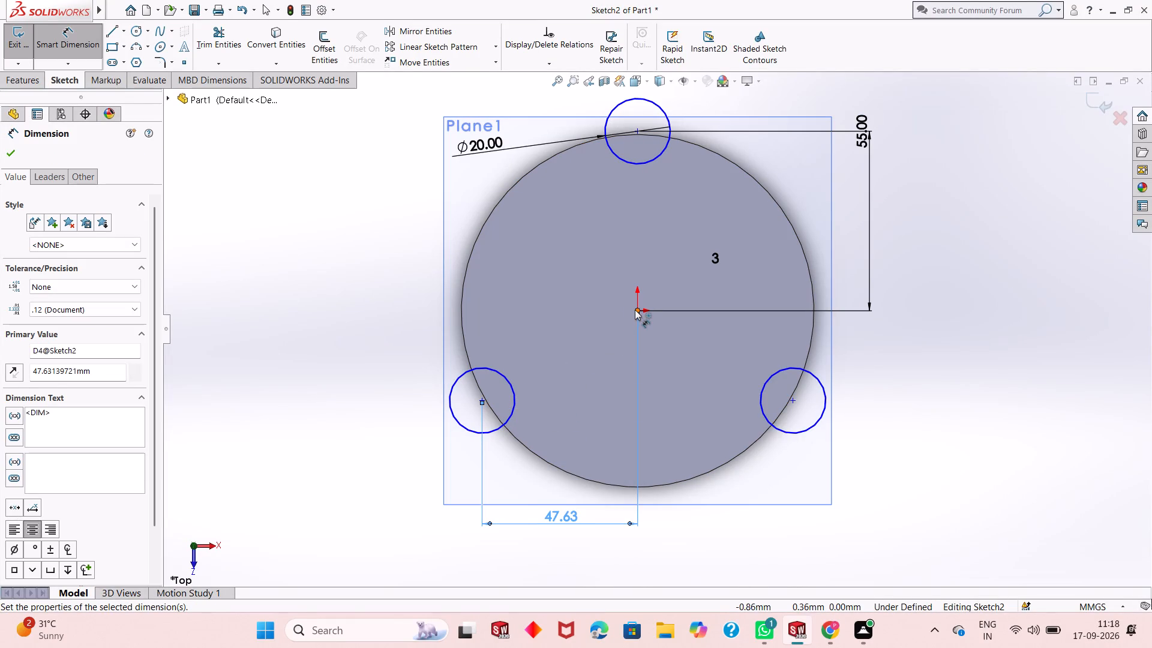
# Add a vertical dimension between the origin and the lower-right small circle's centre, keeping its current value.
pyautogui.click(635, 310)
pyautogui.click(794, 399)
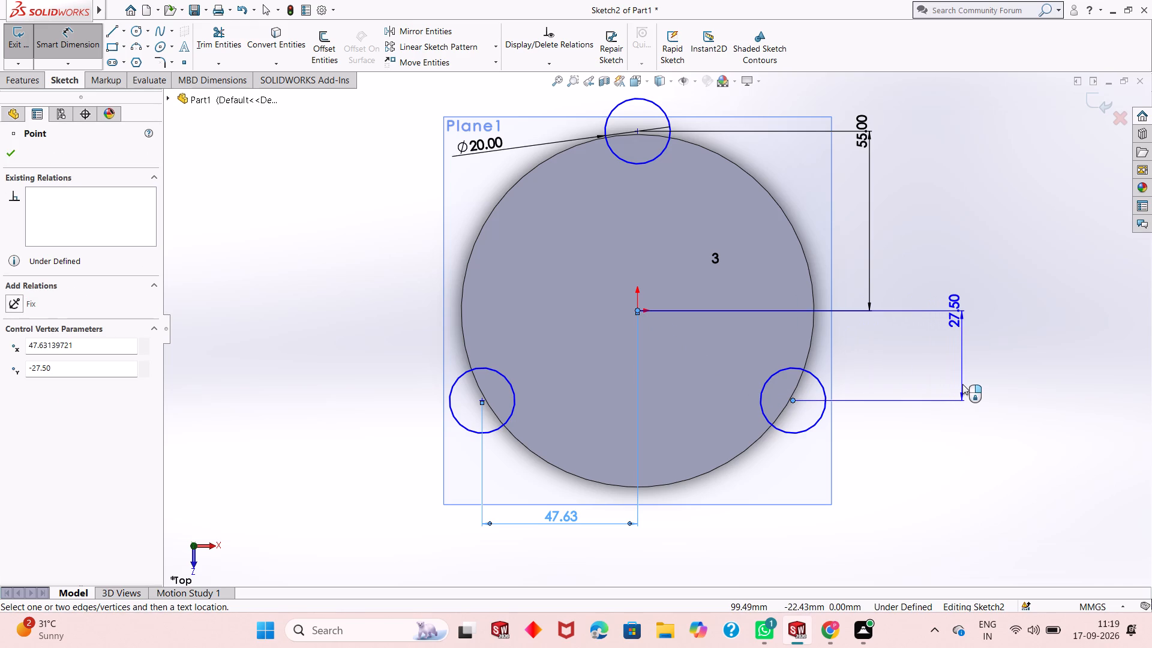
pyautogui.click(962, 384)
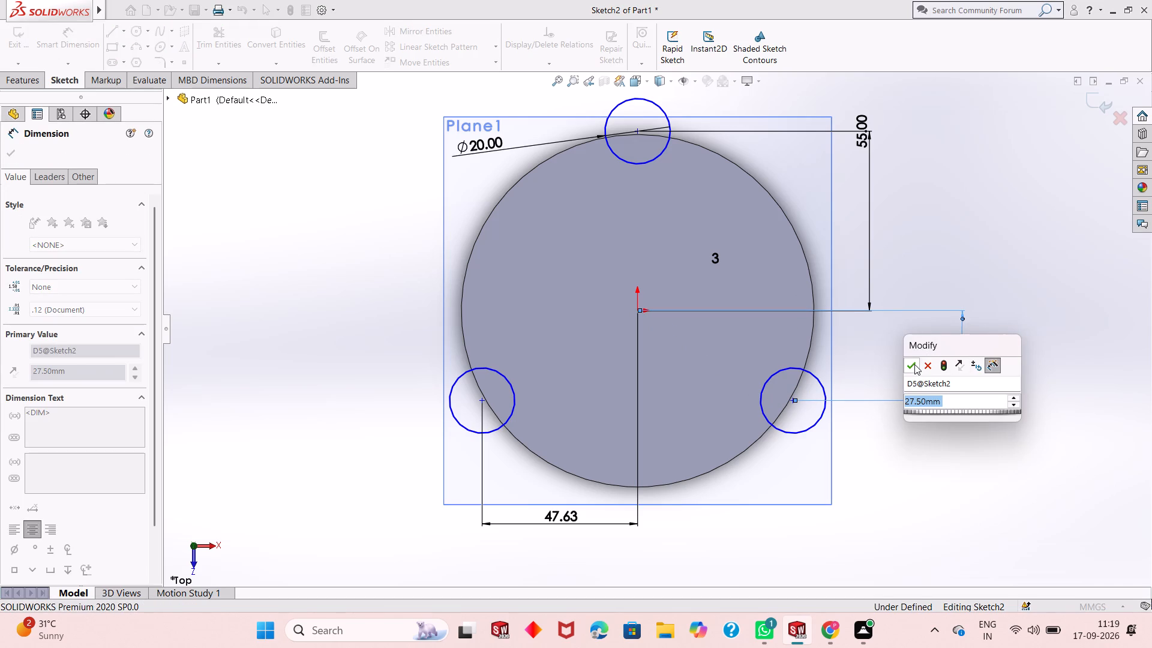
pyautogui.click(914, 365)
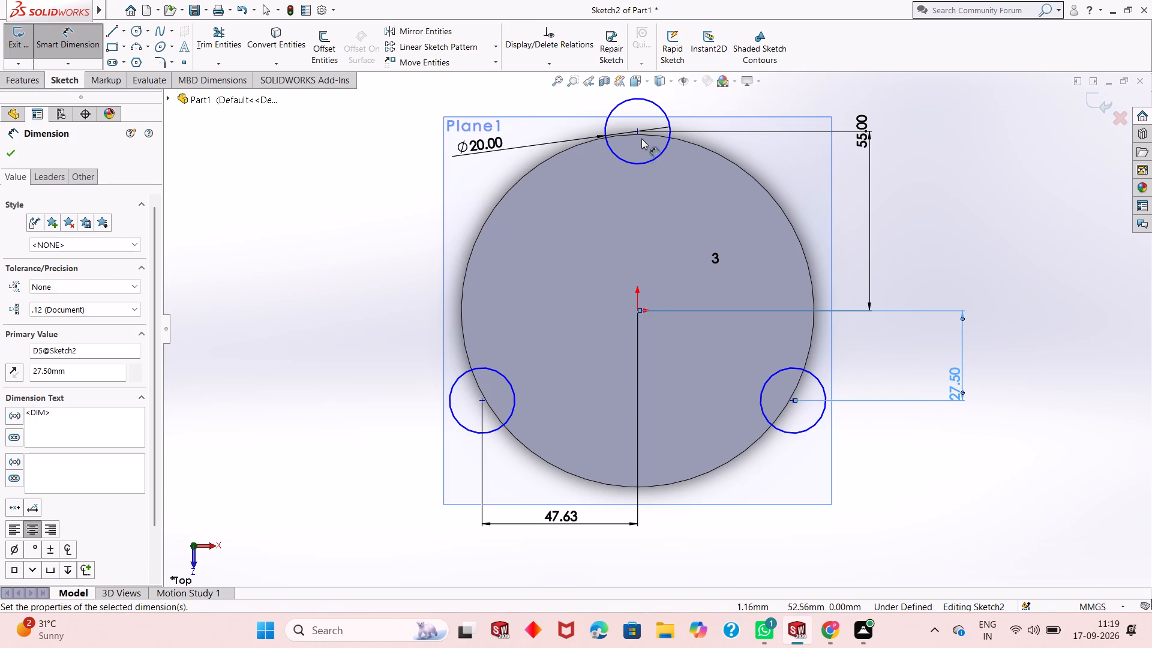
# Add a vertical dimension between the centres of the top and lower-left small circles, keeping its current value.
pyautogui.click(639, 132)
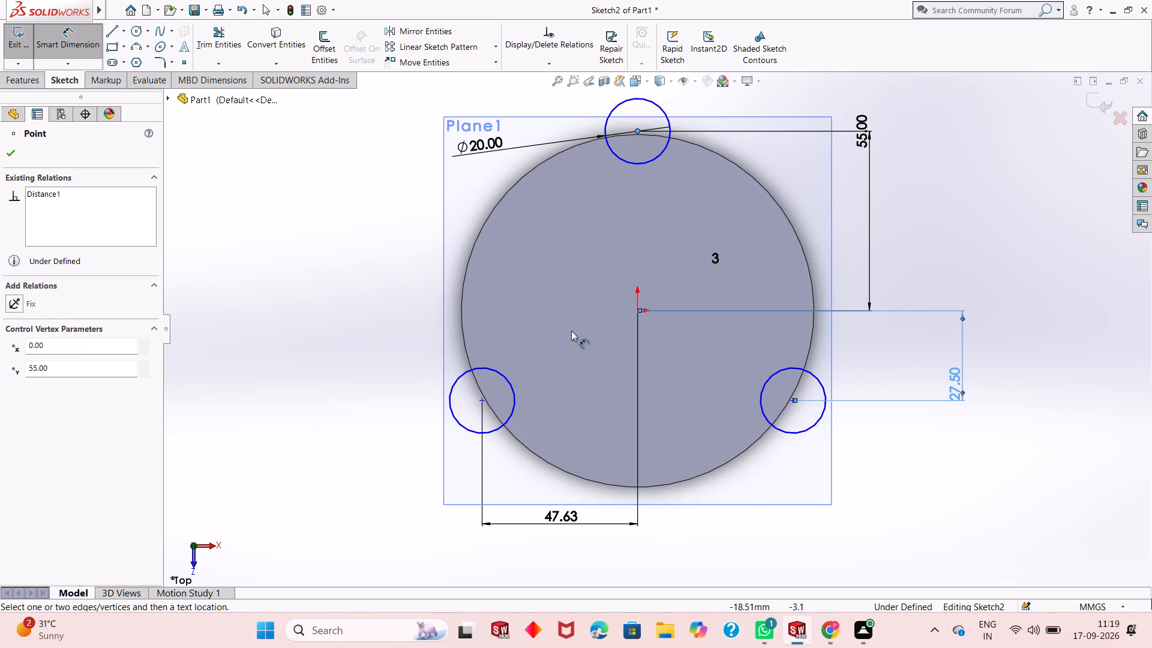
pyautogui.click(483, 402)
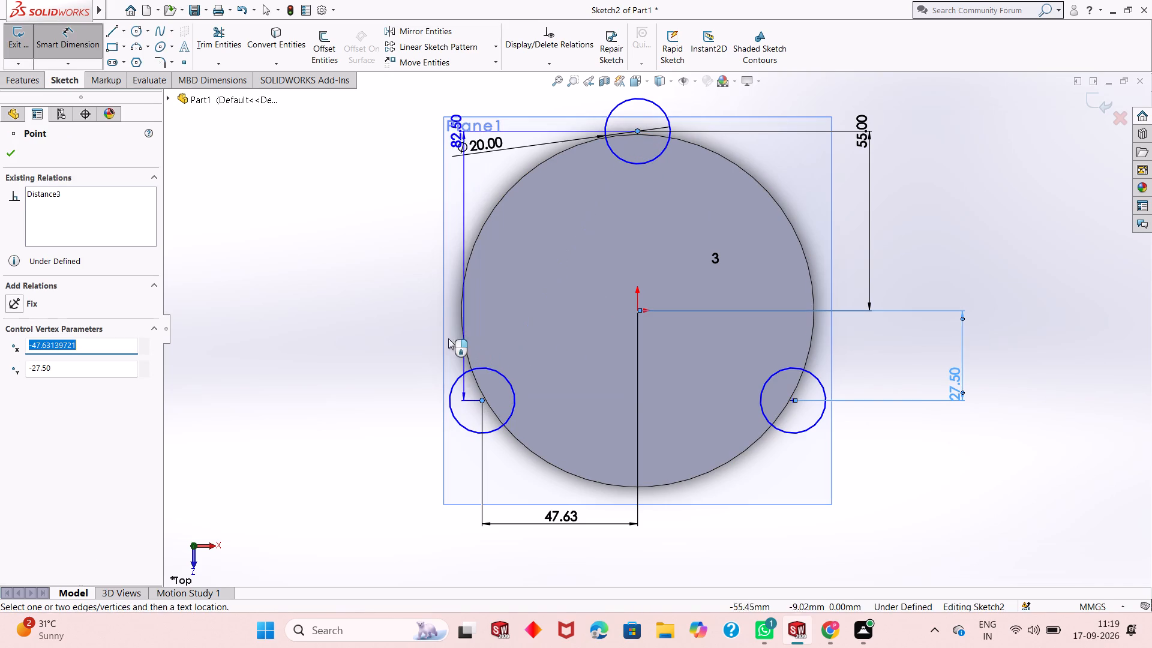
pyautogui.click(385, 335)
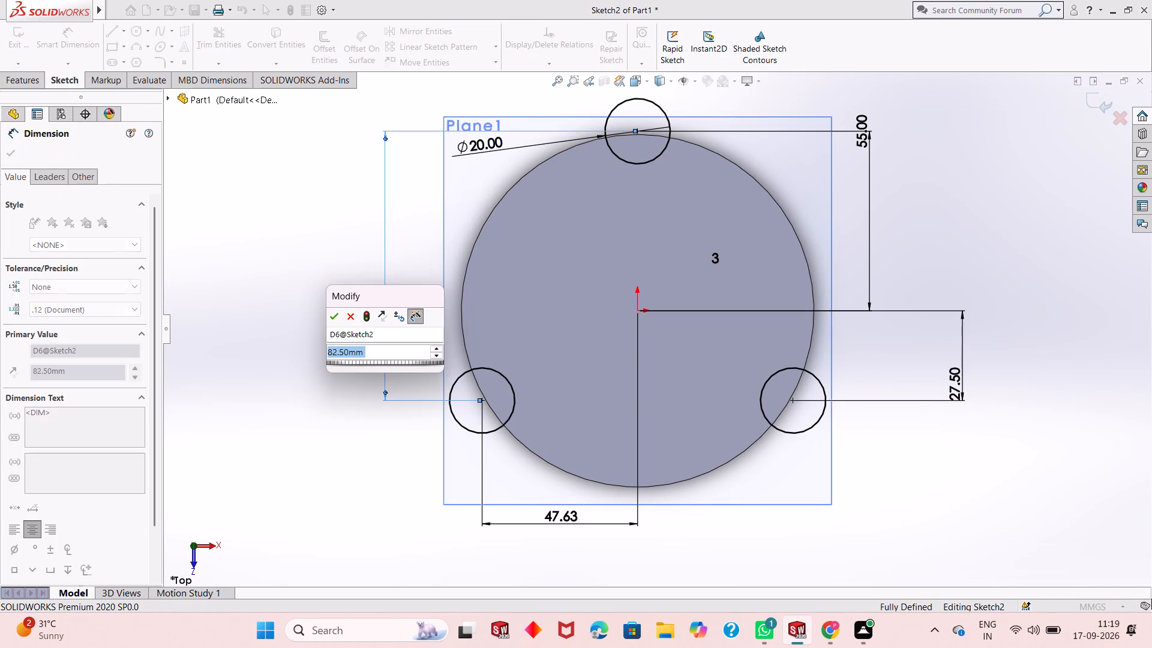
pyautogui.click(335, 319)
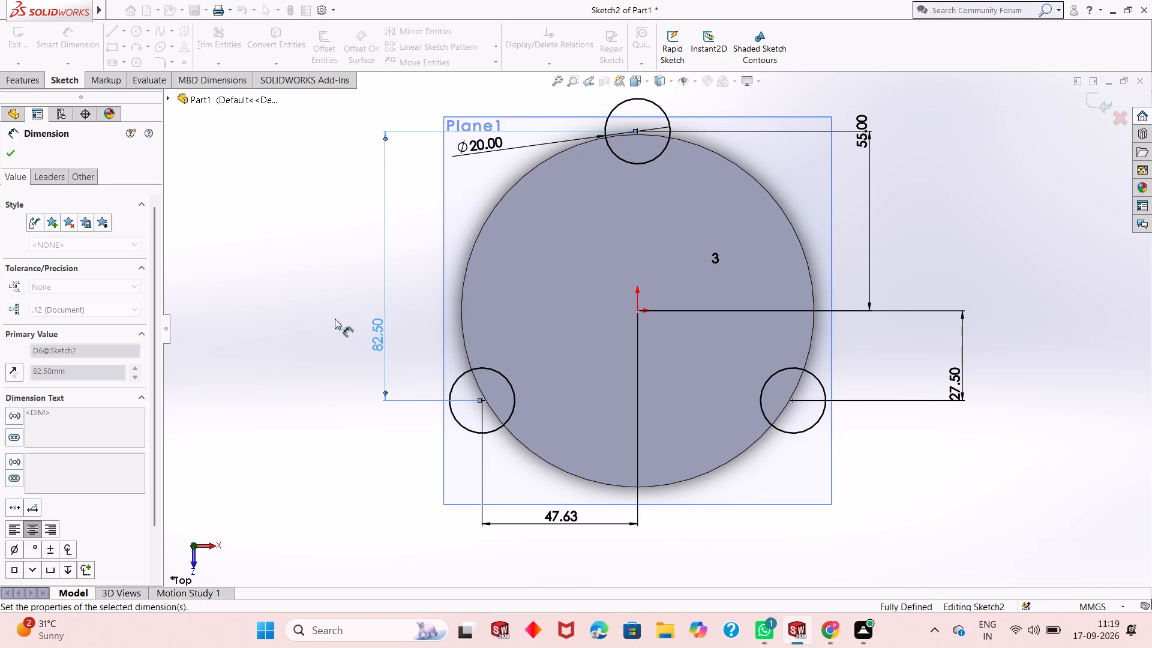
# Examine the three small circles and their placement on the disc's rim from above, below and oblique angles.
pyautogui.scroll(1, 478, 350)
pyautogui.scroll(-1, 650, 283)
pyautogui.scroll(2, 638, 366)
pyautogui.scroll(-1, 640, 379)
pyautogui.moveTo(628, 391); pyautogui.dragTo(693, 236, button='middle')
pyautogui.scroll(-2, 641, 292)
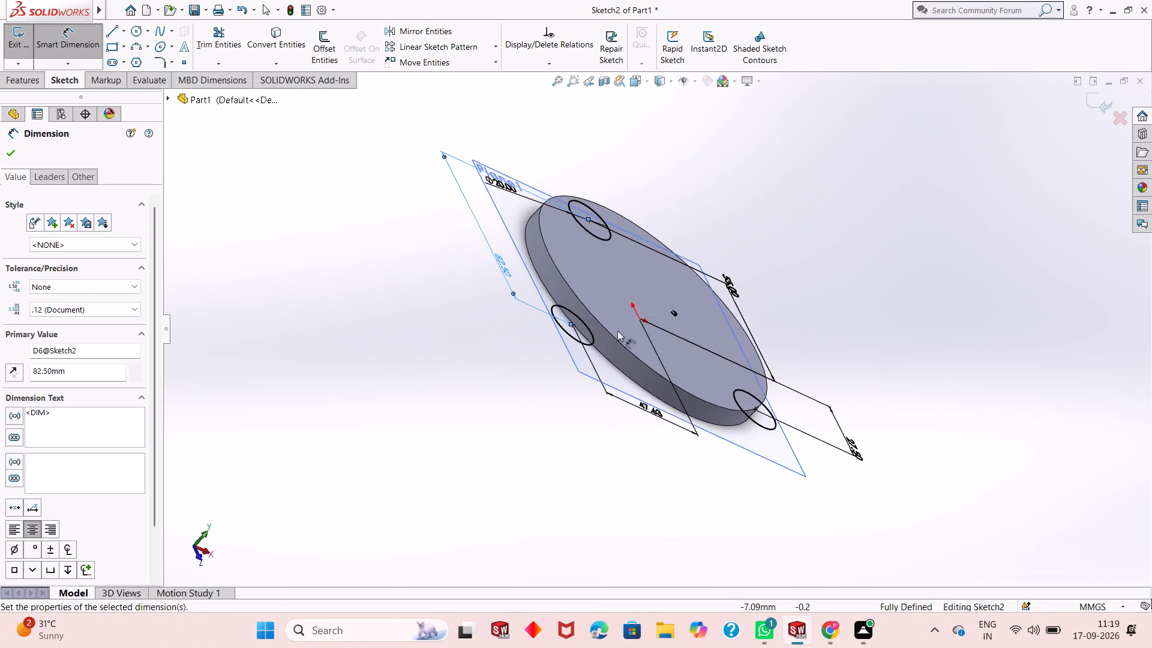
pyautogui.scroll(-8, 617, 331)
pyautogui.moveTo(613, 316); pyautogui.dragTo(577, 350, button='middle')
pyautogui.scroll(3, 560, 347)
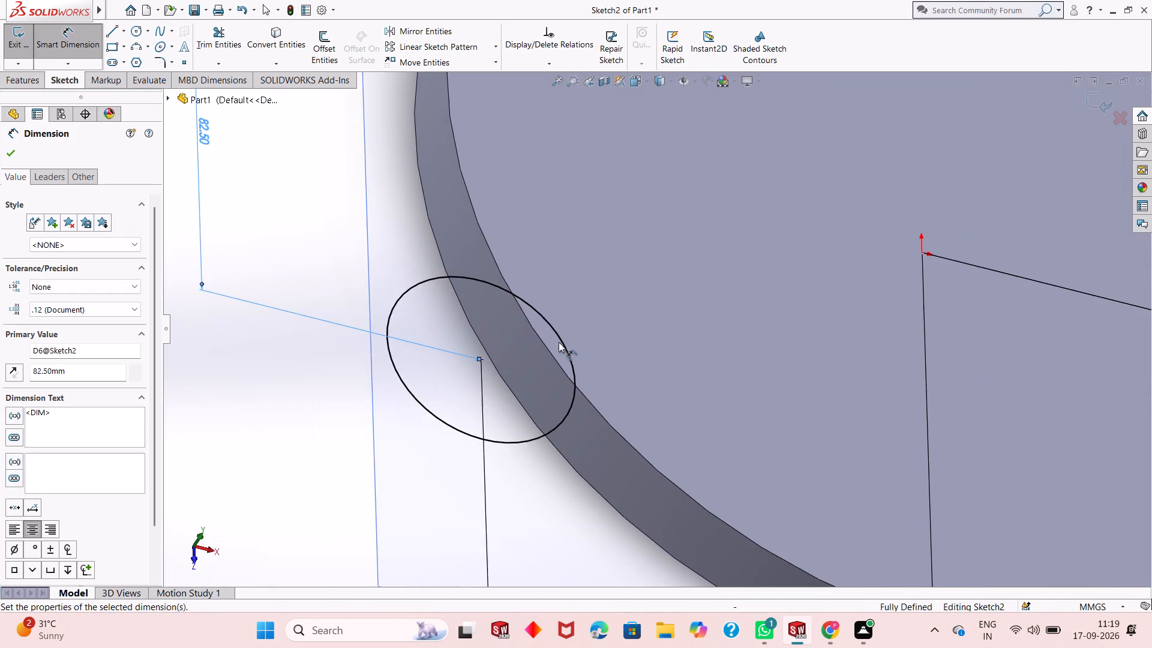
pyautogui.scroll(7, 559, 340)
pyautogui.scroll(-4, 764, 153)
pyautogui.scroll(-2, 742, 211)
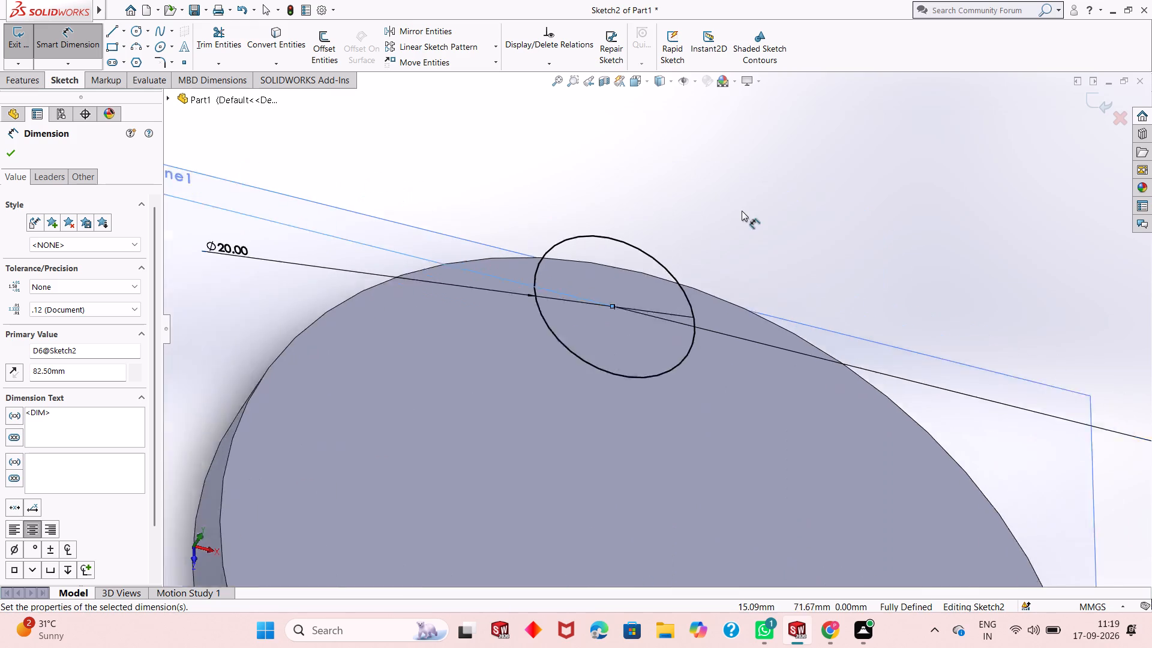
pyautogui.scroll(-1, 742, 211)
pyautogui.moveTo(661, 317); pyautogui.dragTo(692, 307, button='middle')
pyautogui.scroll(4, 653, 300)
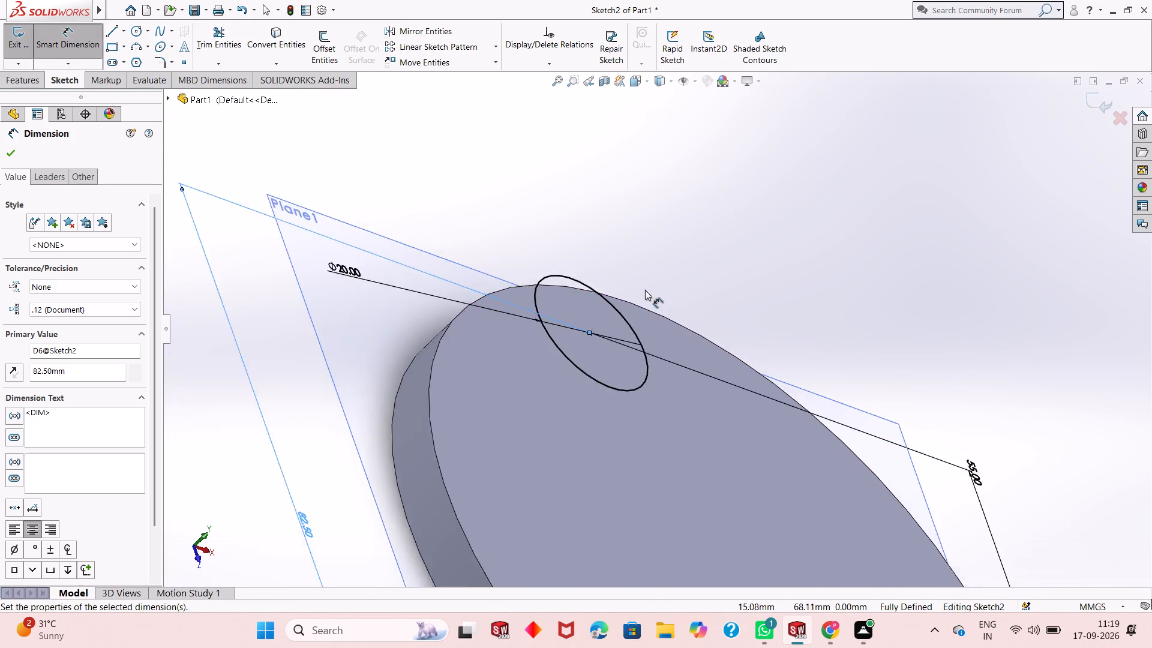
pyautogui.scroll(6, 645, 290)
pyautogui.scroll(-8, 779, 436)
pyautogui.moveTo(655, 501); pyautogui.dragTo(626, 434, button='middle')
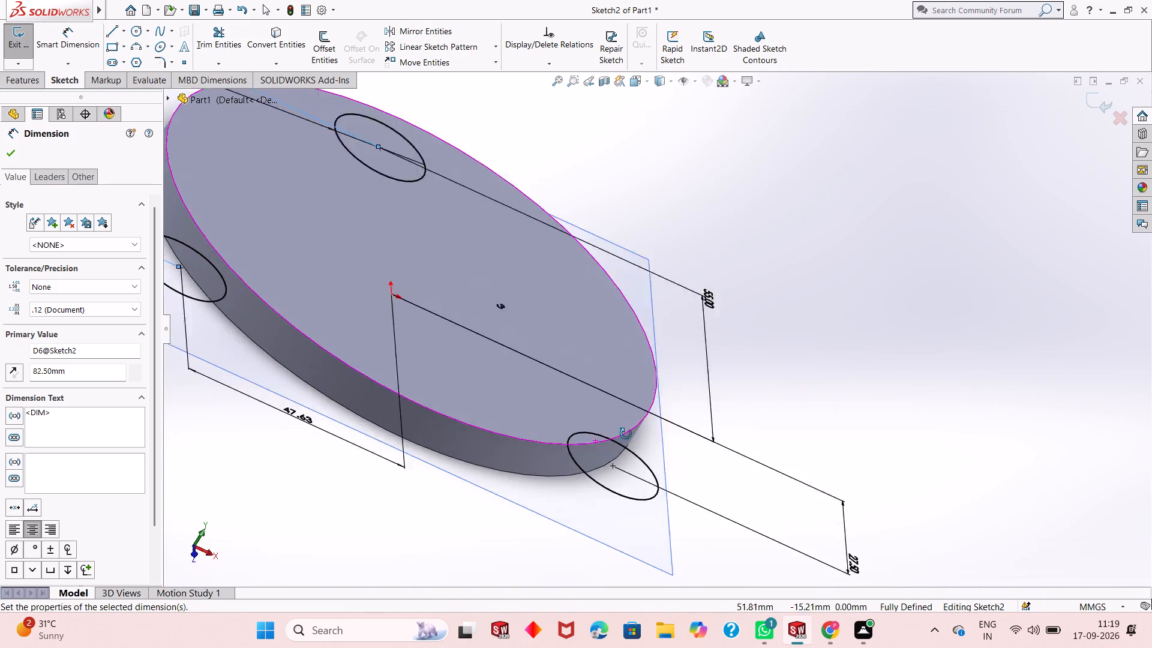
pyautogui.moveTo(626, 434); pyautogui.dragTo(706, 293, button='middle')
pyautogui.scroll(3, 562, 391)
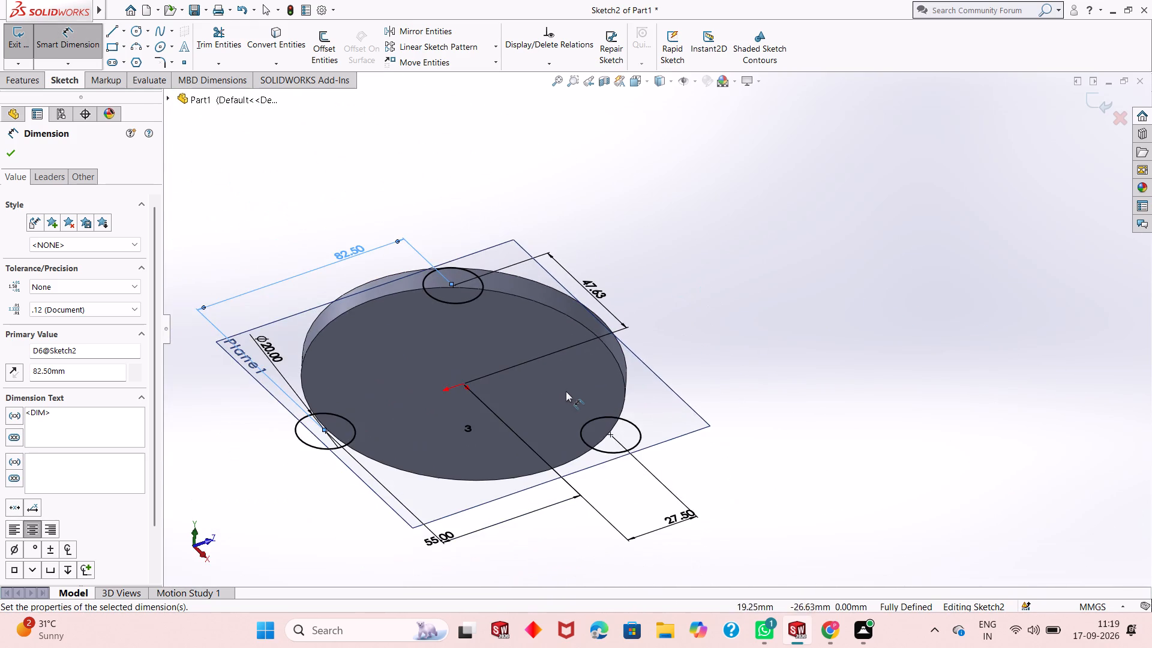
pyautogui.scroll(-2, 499, 394)
pyautogui.scroll(2, 499, 394)
pyautogui.scroll(-2, 475, 290)
pyautogui.scroll(2, 557, 350)
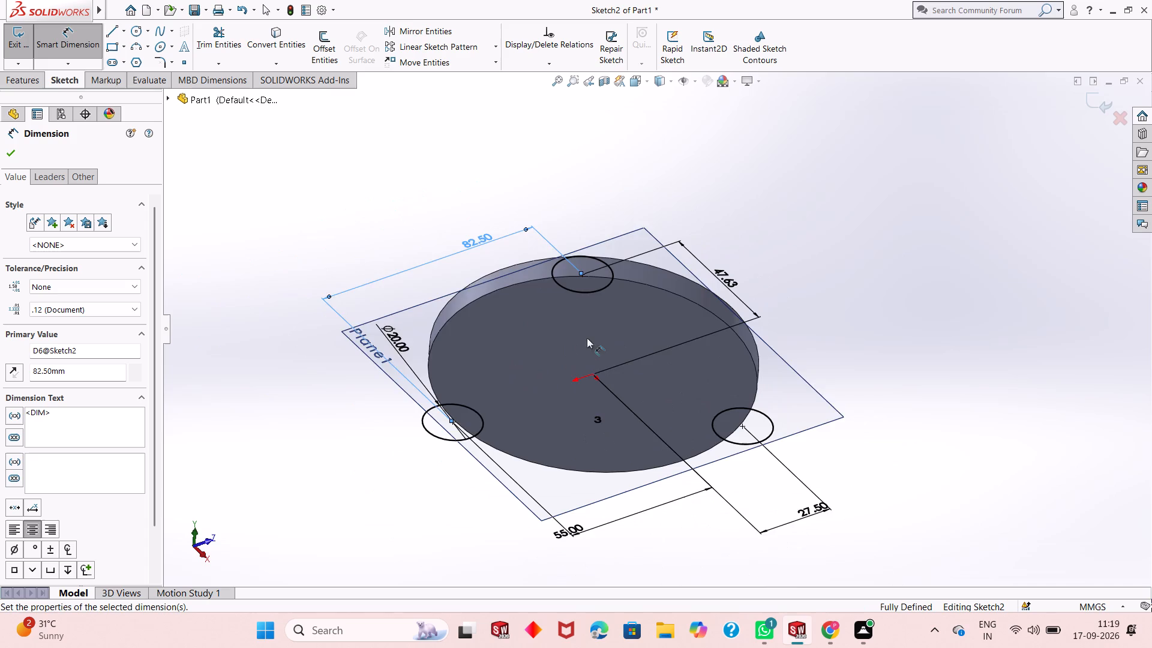
pyautogui.scroll(1, 587, 338)
pyautogui.moveTo(607, 325); pyautogui.dragTo(530, 517, button='middle')
pyautogui.scroll(1, 622, 305)
pyautogui.moveTo(622, 305); pyautogui.dragTo(612, 442, button='middle')
pyautogui.scroll(-1, 622, 309)
pyautogui.scroll(-3, 637, 355)
pyautogui.scroll(5, 608, 373)
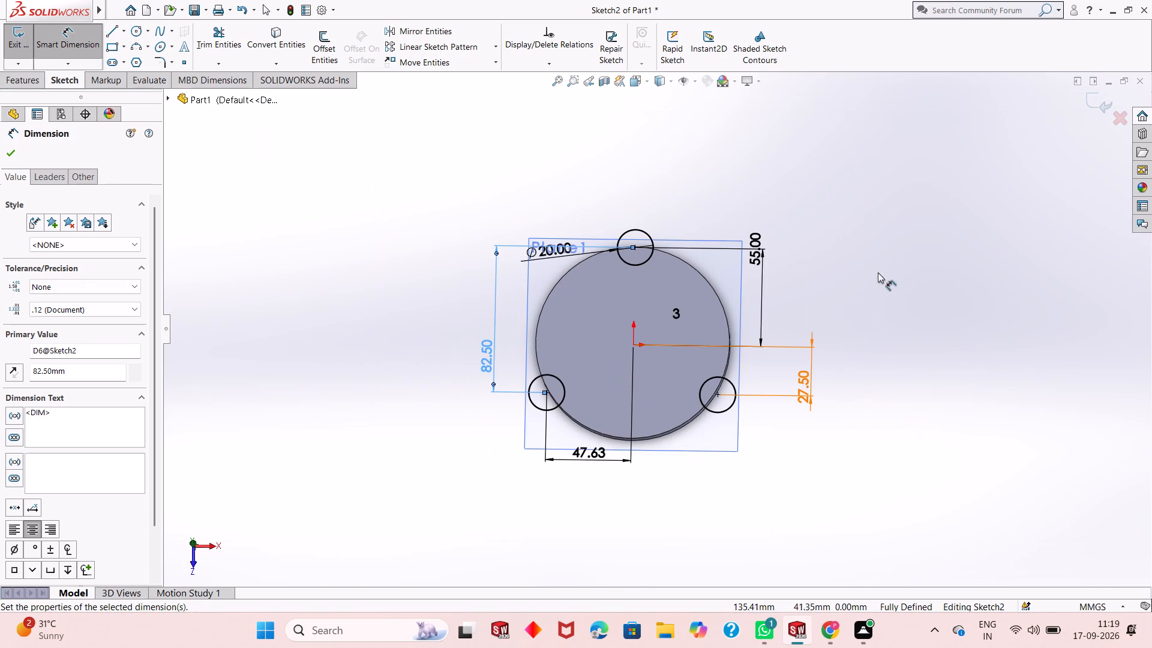
# Extrude the three 20 mm rim circles upward 10 mm as a blind boss merged with the disc.
pyautogui.rightClick(864, 262)
pyautogui.click(888, 296)
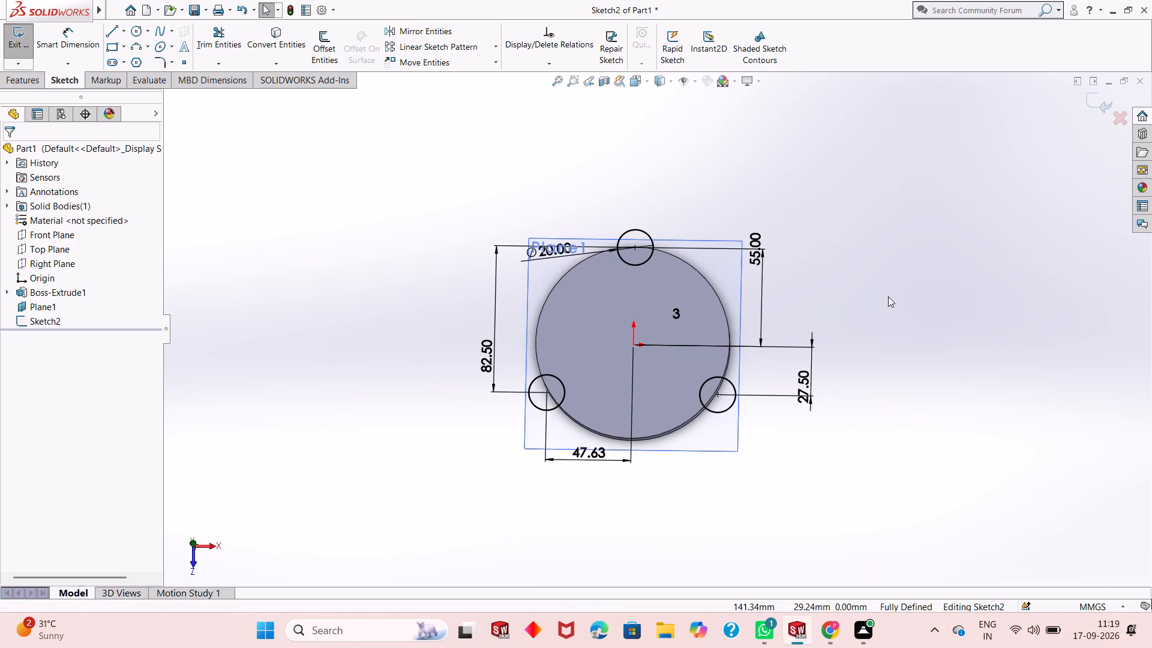
pyautogui.moveTo(656, 335); pyautogui.dragTo(656, 357, button='middle')
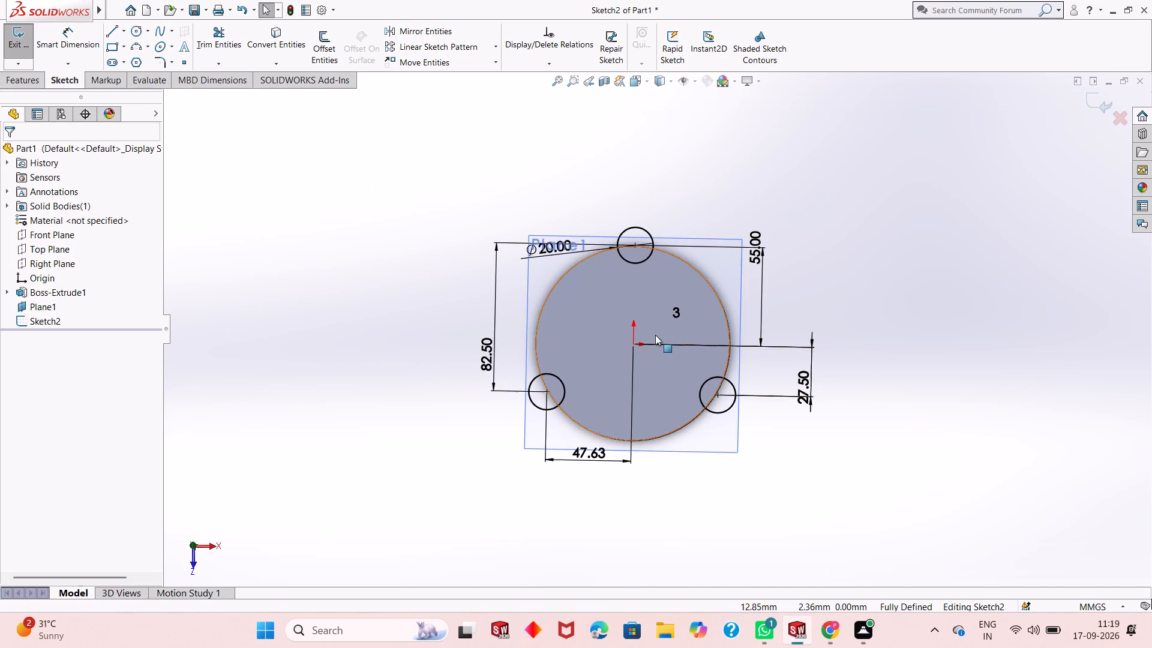
pyautogui.scroll(-4, 655, 335)
pyautogui.scroll(4, 620, 319)
pyautogui.scroll(-5, 653, 334)
pyautogui.scroll(6, 648, 333)
pyautogui.scroll(-2, 648, 333)
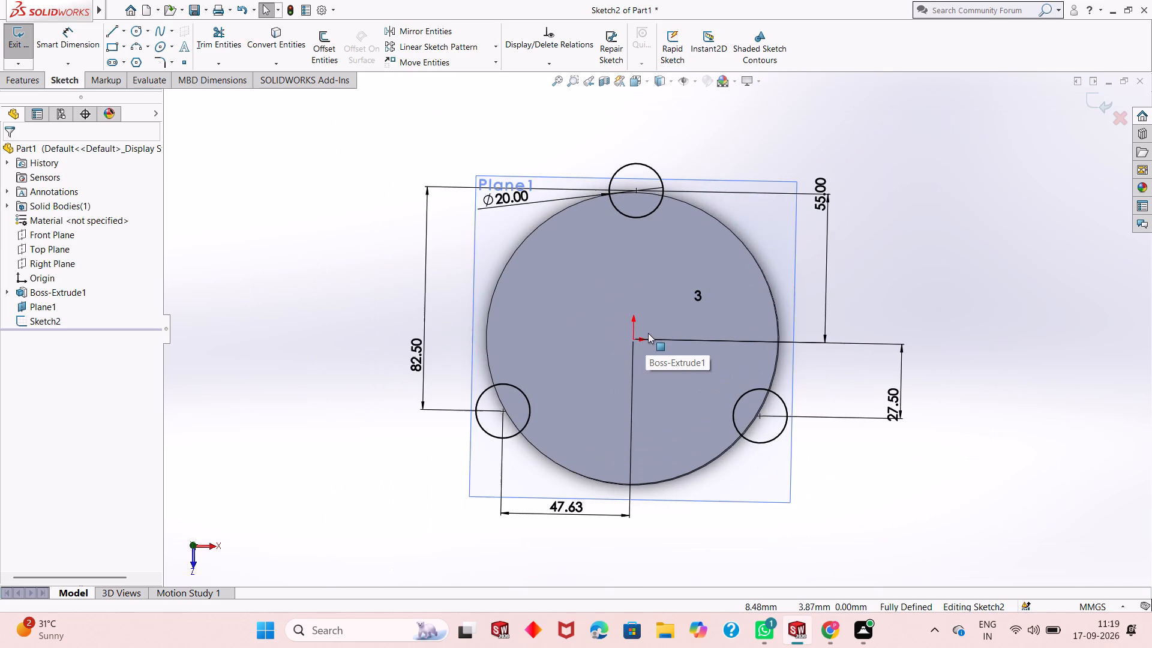
pyautogui.click(32, 82)
pyautogui.click(31, 62)
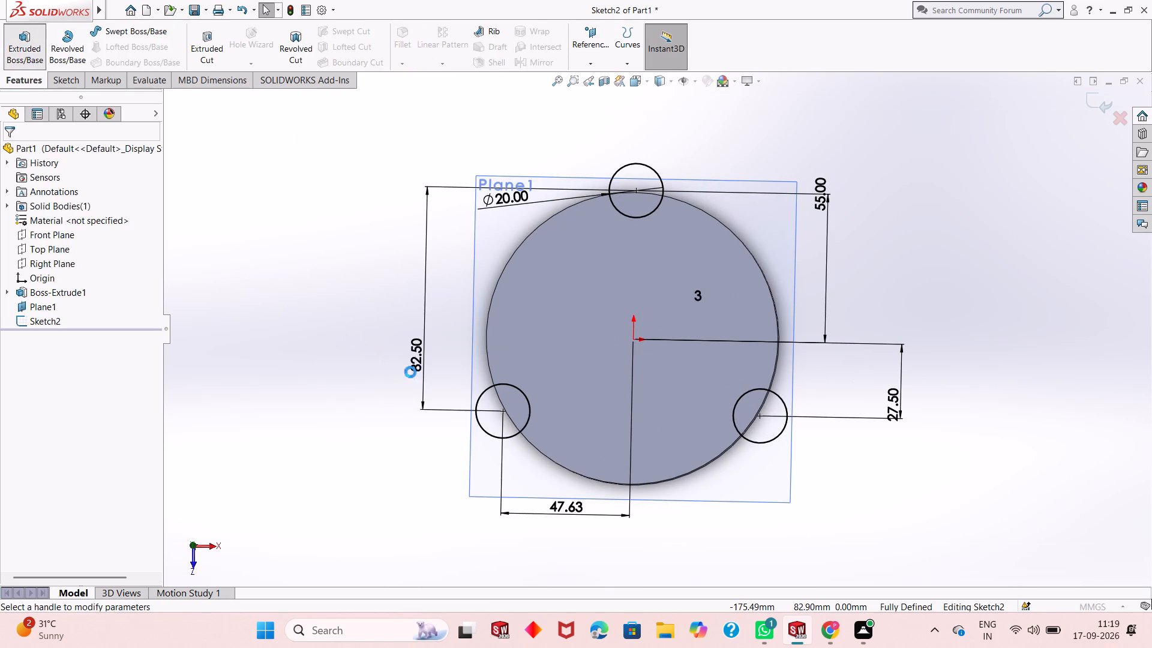
pyautogui.moveTo(547, 426); pyautogui.dragTo(550, 259, button='middle')
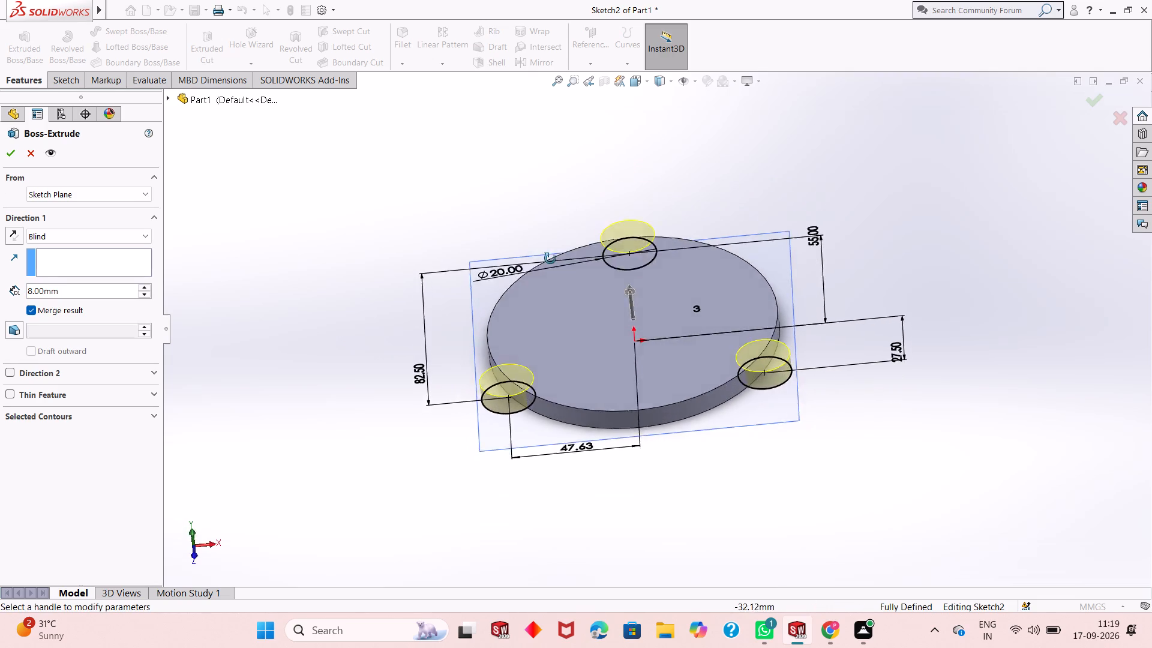
pyautogui.moveTo(550, 259); pyautogui.dragTo(575, 222, button='middle')
pyautogui.scroll(-3, 653, 352)
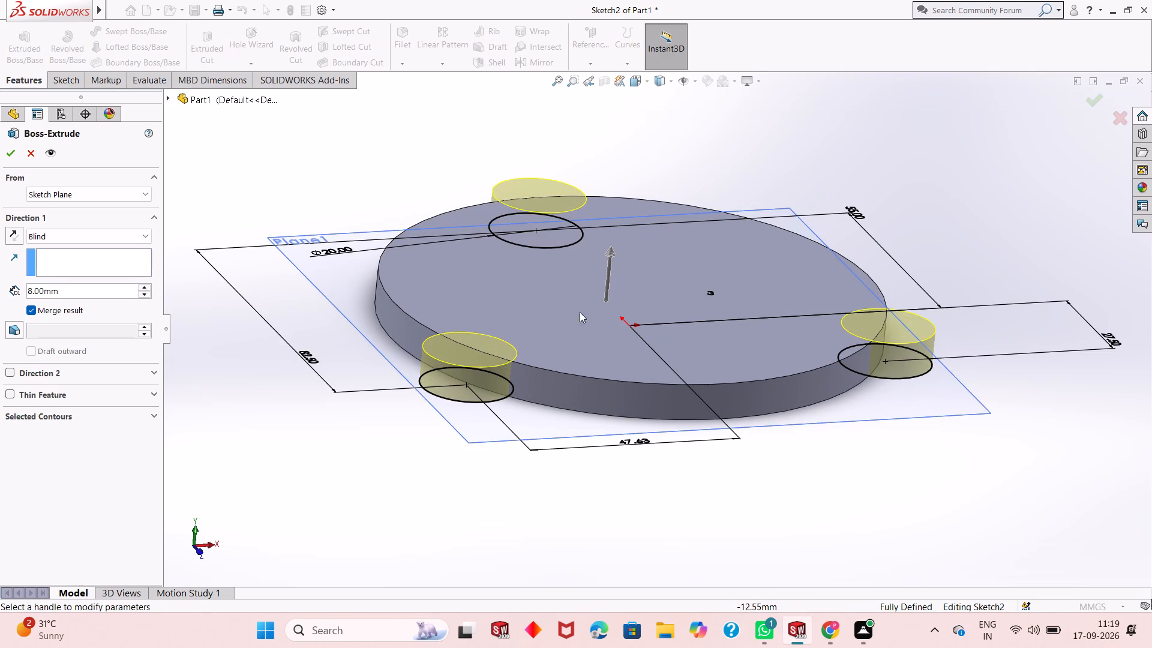
pyautogui.scroll(-2, 584, 305)
pyautogui.scroll(1, 584, 305)
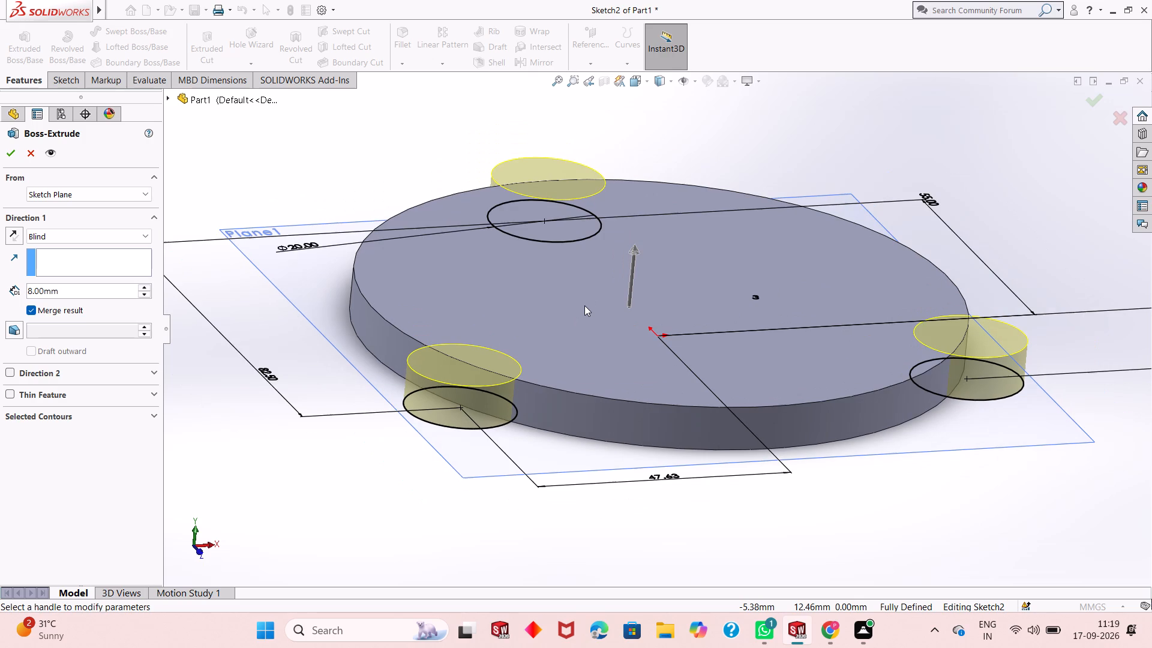
pyautogui.moveTo(601, 391); pyautogui.dragTo(551, 352, button='middle')
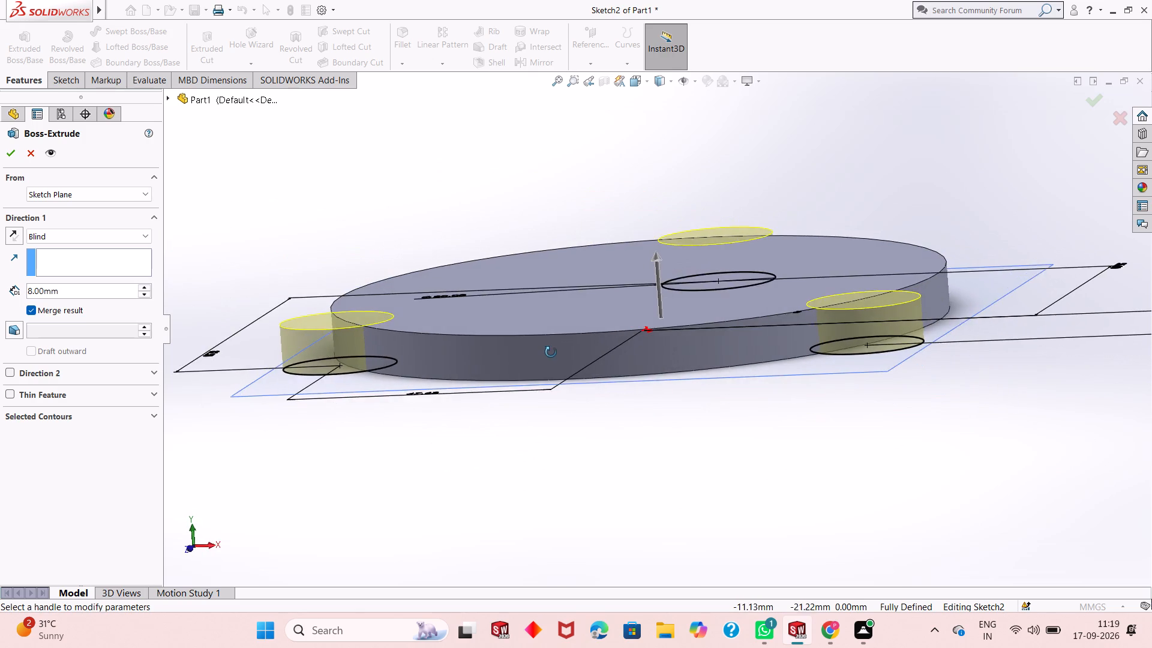
pyautogui.moveTo(551, 352); pyautogui.dragTo(514, 341, button='middle')
pyautogui.moveTo(514, 341); pyautogui.dragTo(535, 338, button='middle')
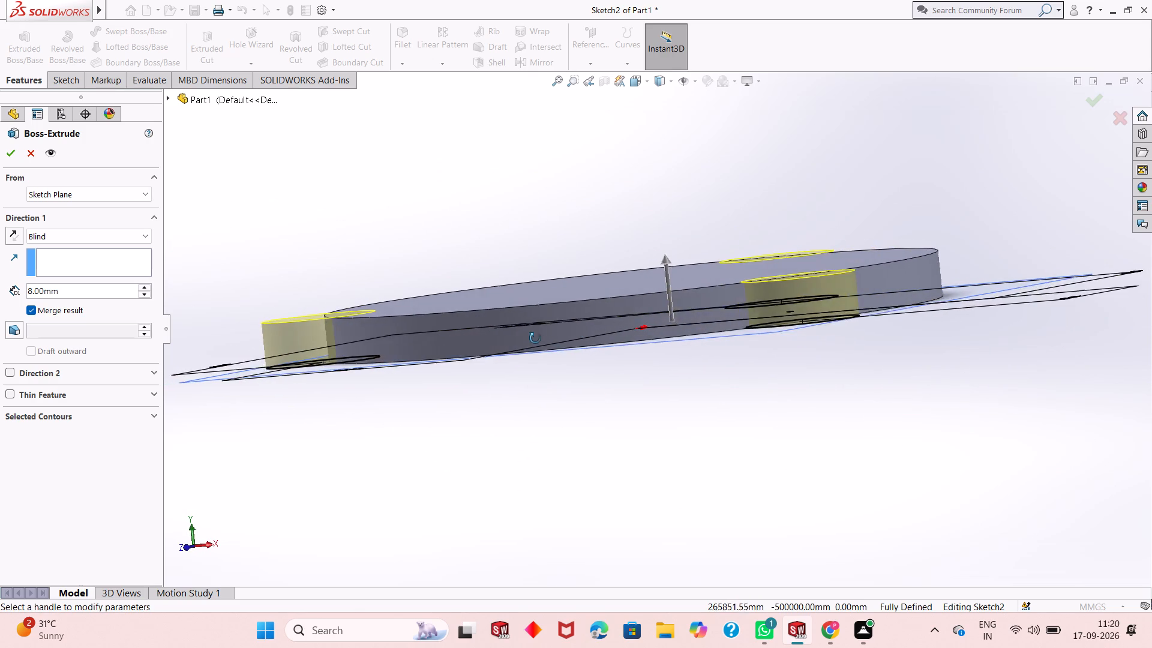
pyautogui.moveTo(535, 338); pyautogui.dragTo(536, 338, button='middle')
pyautogui.scroll(-3, 353, 294)
pyautogui.moveTo(440, 337); pyautogui.dragTo(442, 361, button='middle')
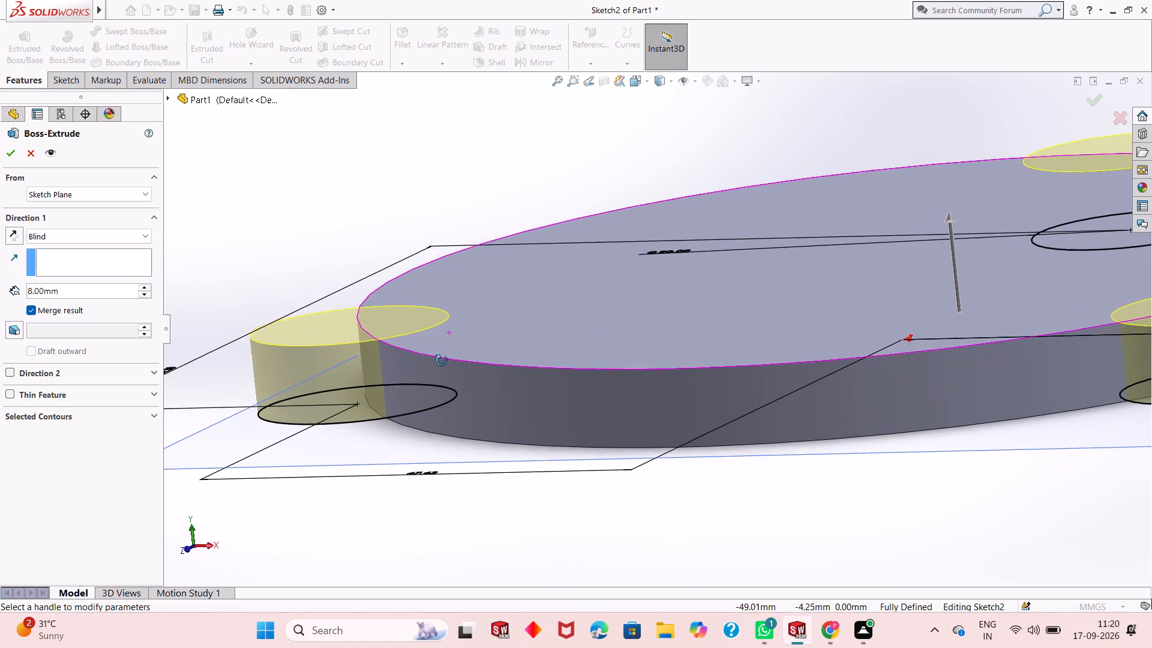
pyautogui.moveTo(442, 361); pyautogui.dragTo(441, 361, button='middle')
pyautogui.scroll(3, 441, 361)
pyautogui.scroll(3, 610, 331)
pyautogui.scroll(-3, 701, 281)
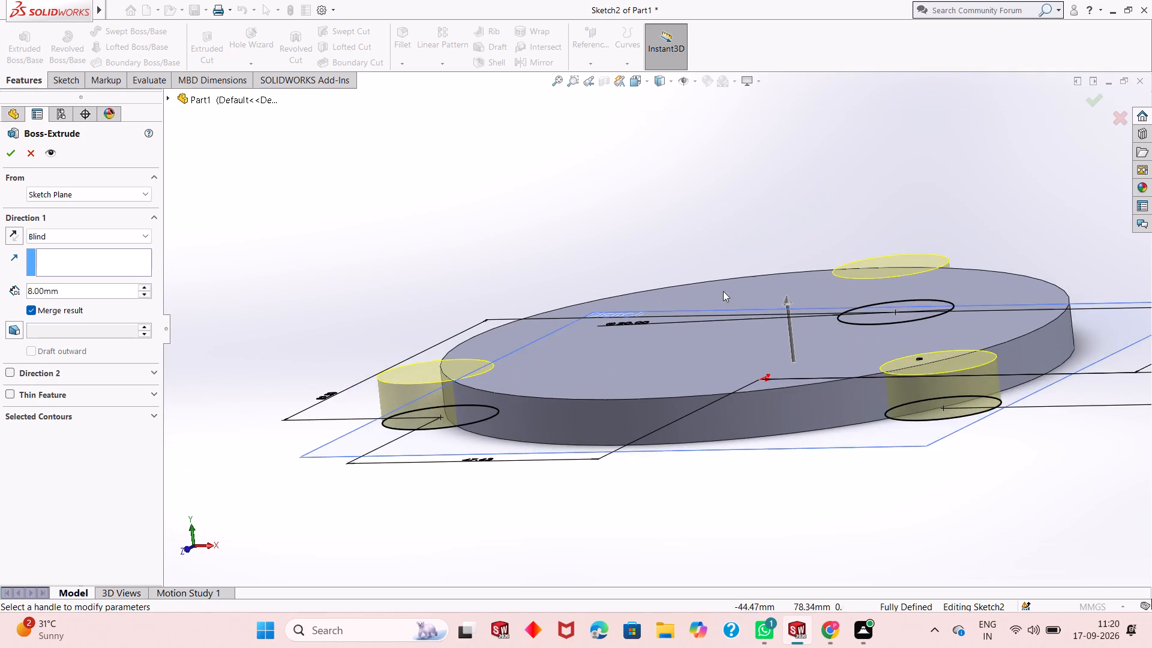
pyautogui.scroll(2, 722, 300)
pyautogui.moveTo(850, 330); pyautogui.dragTo(844, 427, button='middle')
pyautogui.scroll(1, 844, 427)
pyautogui.scroll(-2, 685, 358)
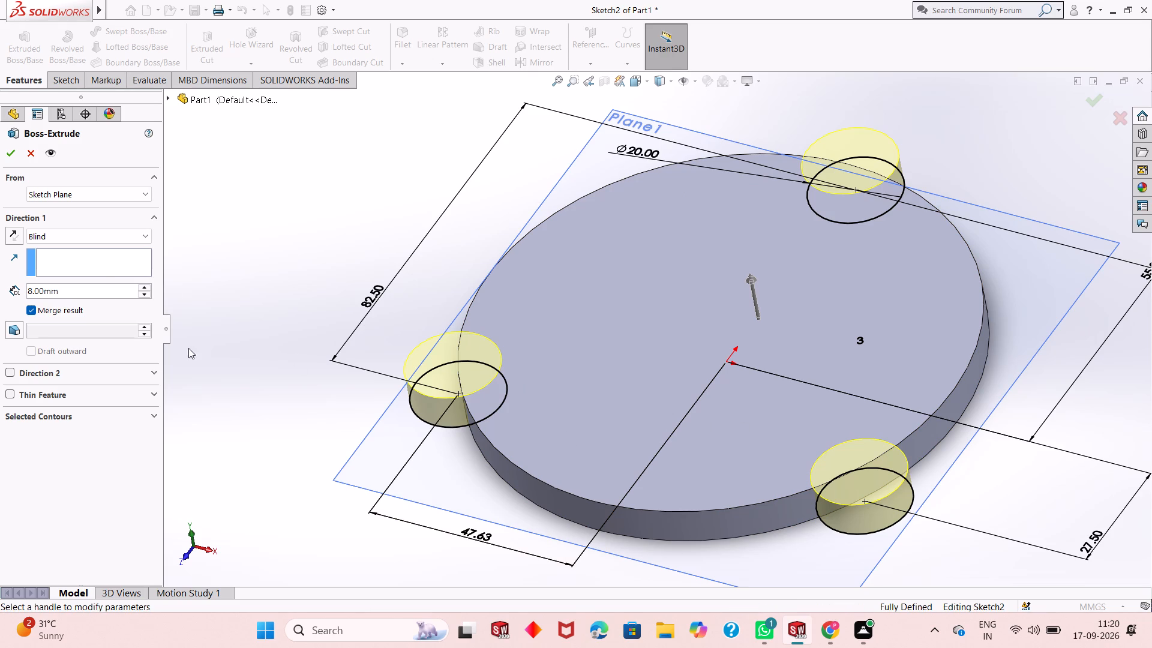
pyautogui.doubleClick(82, 288)
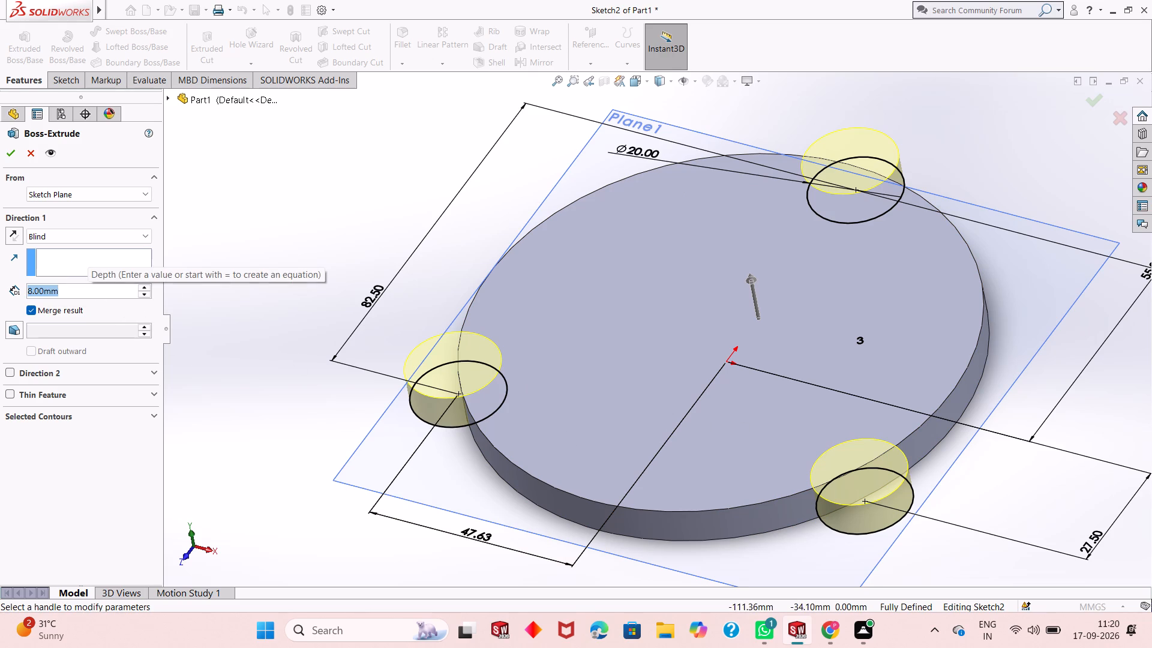
pyautogui.write('10')
pyautogui.press('Return')
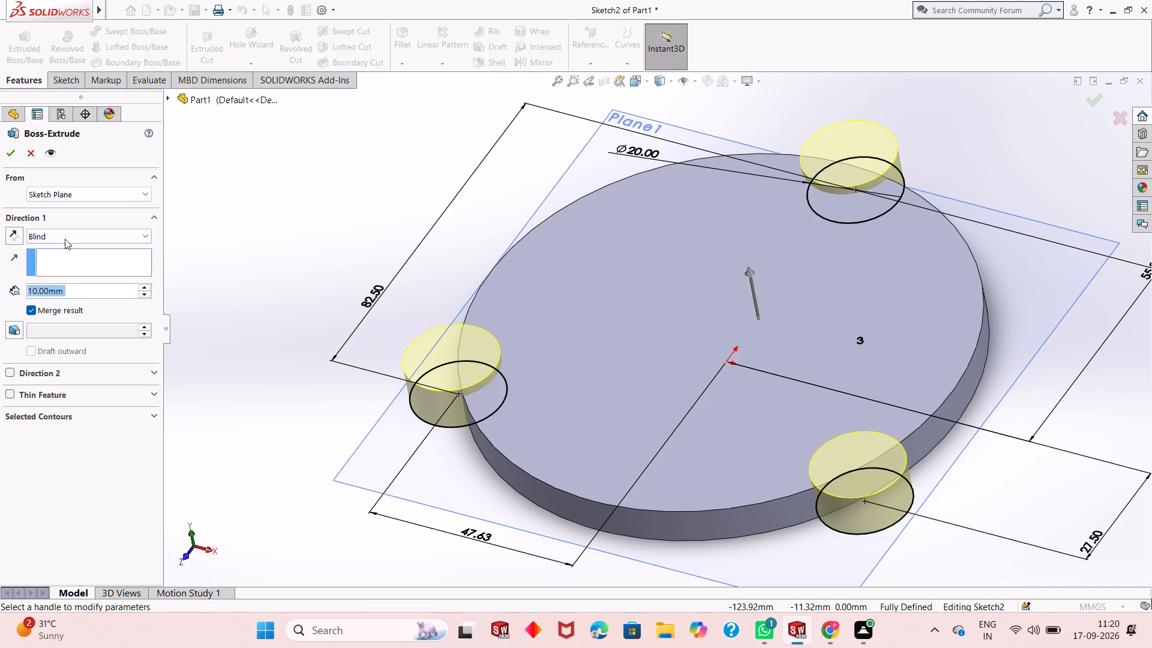
pyautogui.click(11, 154)
pyautogui.click(341, 221)
# Hide Plane1, the reference plane at the base of the disc.
pyautogui.moveTo(490, 364); pyautogui.dragTo(490, 365, button='middle')
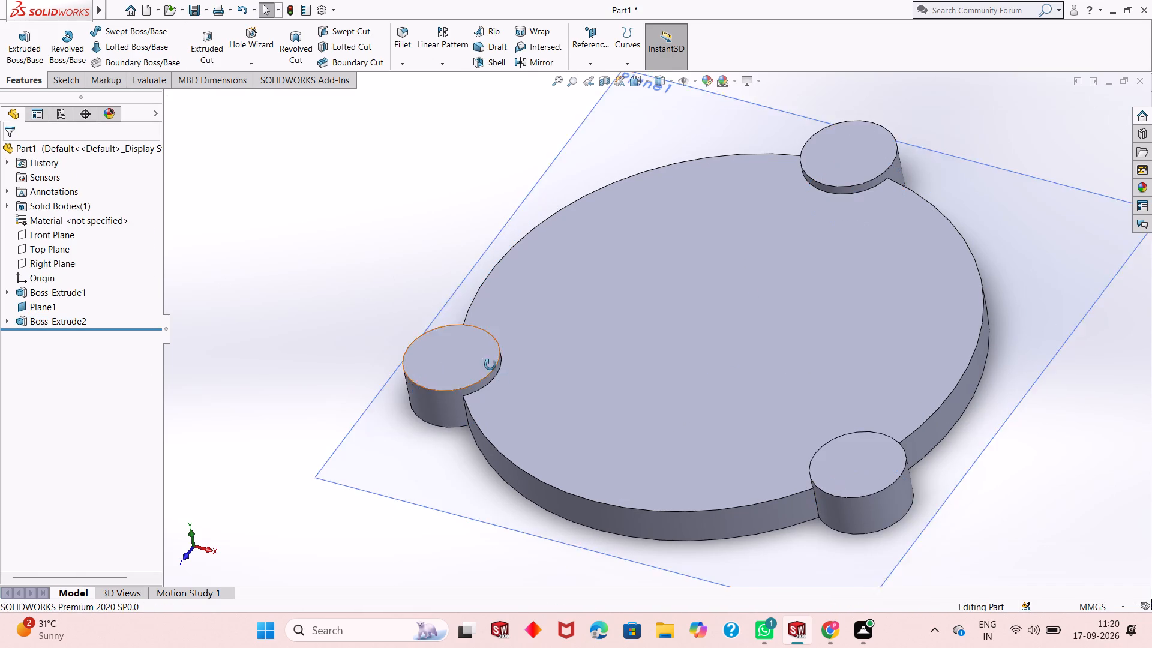
pyautogui.moveTo(490, 365); pyautogui.dragTo(491, 295, button='middle')
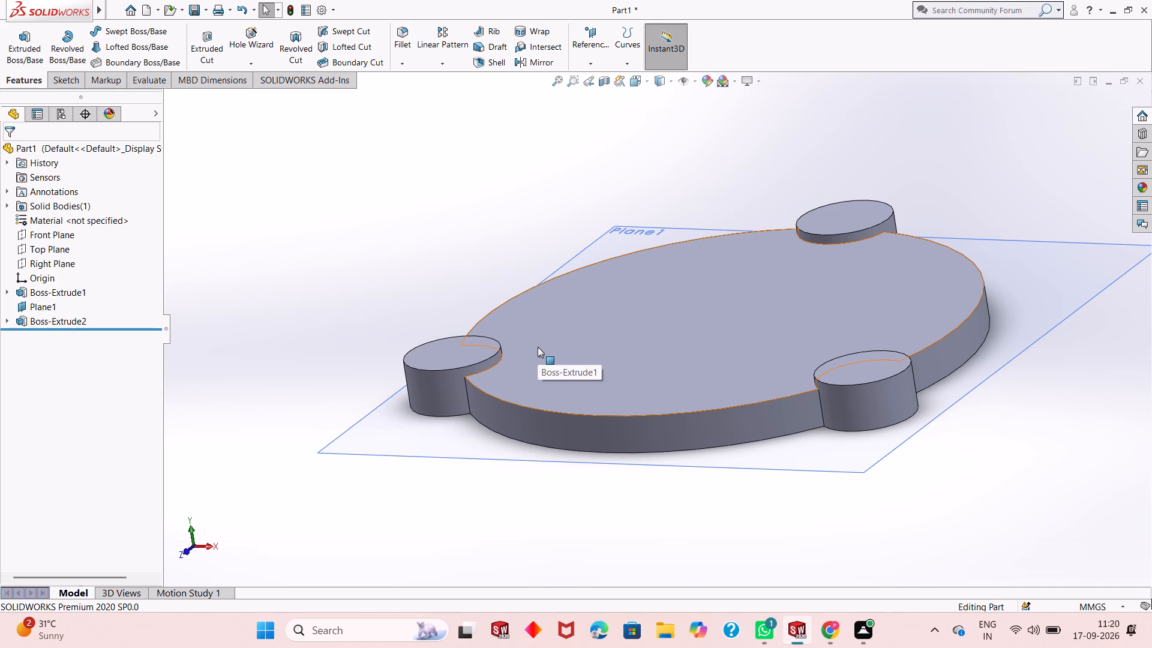
pyautogui.scroll(2, 538, 347)
pyautogui.scroll(-3, 671, 323)
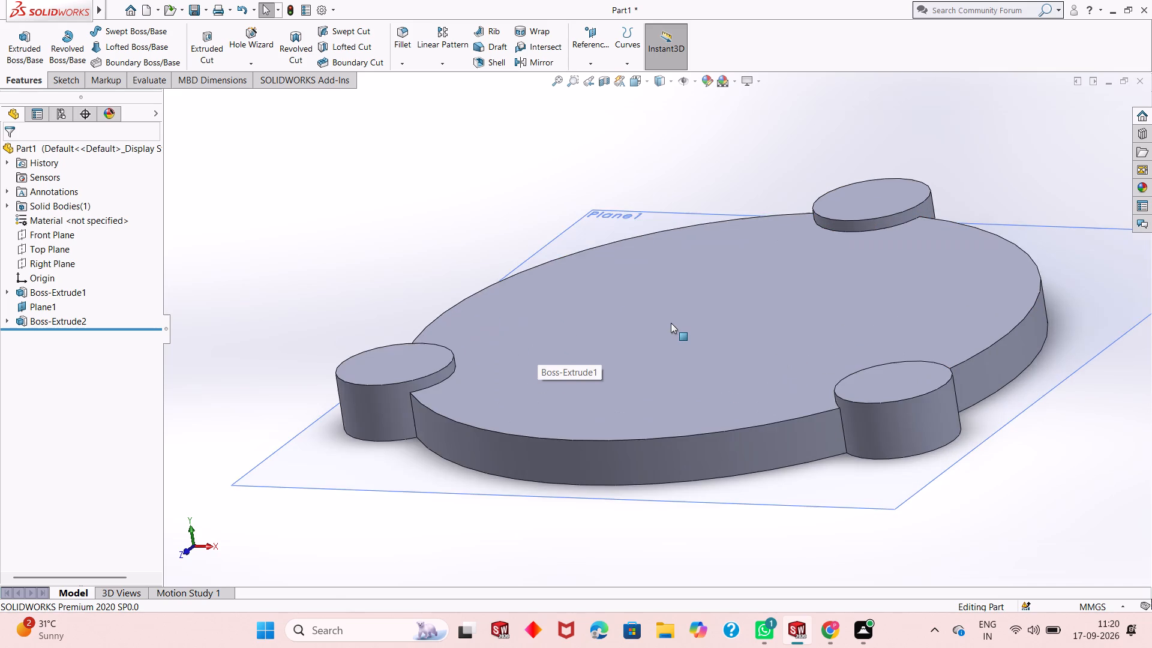
pyautogui.moveTo(673, 320); pyautogui.dragTo(688, 410, button='middle')
pyautogui.rightClick(473, 163)
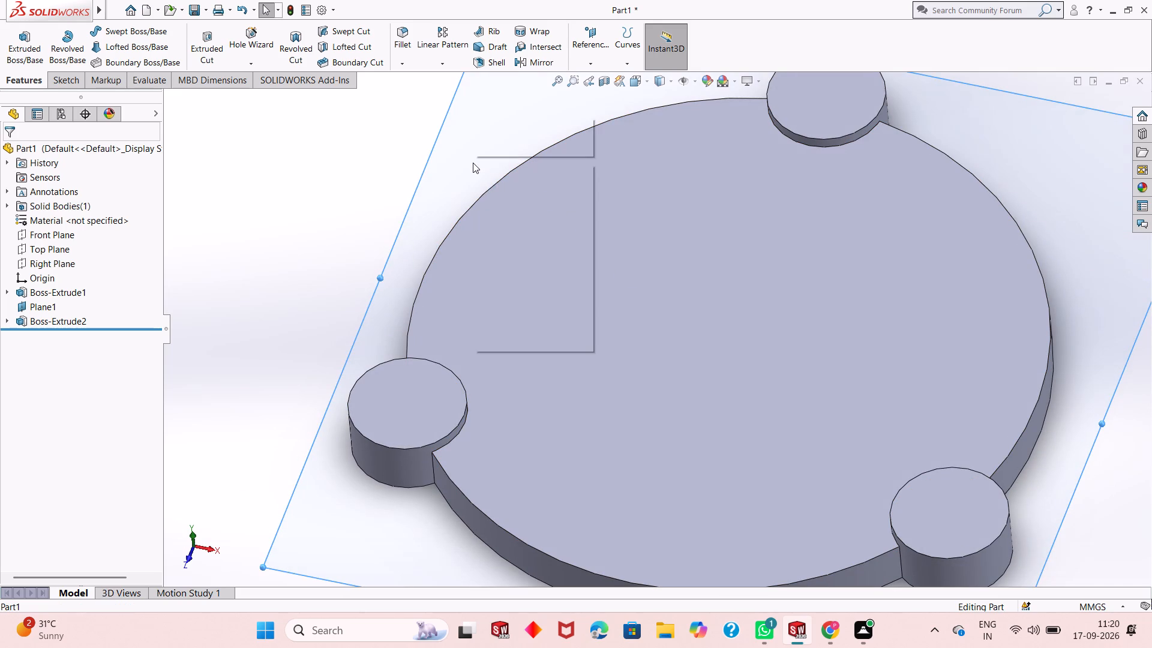
pyautogui.click(518, 142)
# Examine the disc and its three rim bosses from below, the side and above.
pyautogui.scroll(5, 502, 191)
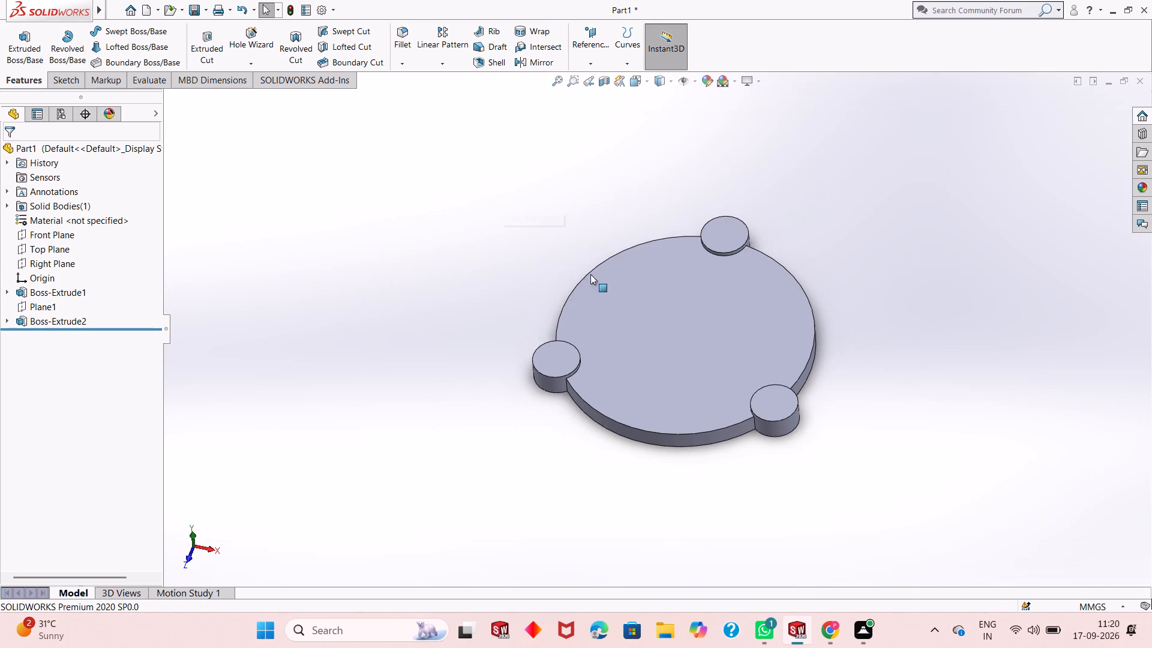
pyautogui.moveTo(608, 287); pyautogui.dragTo(788, 186, button='middle')
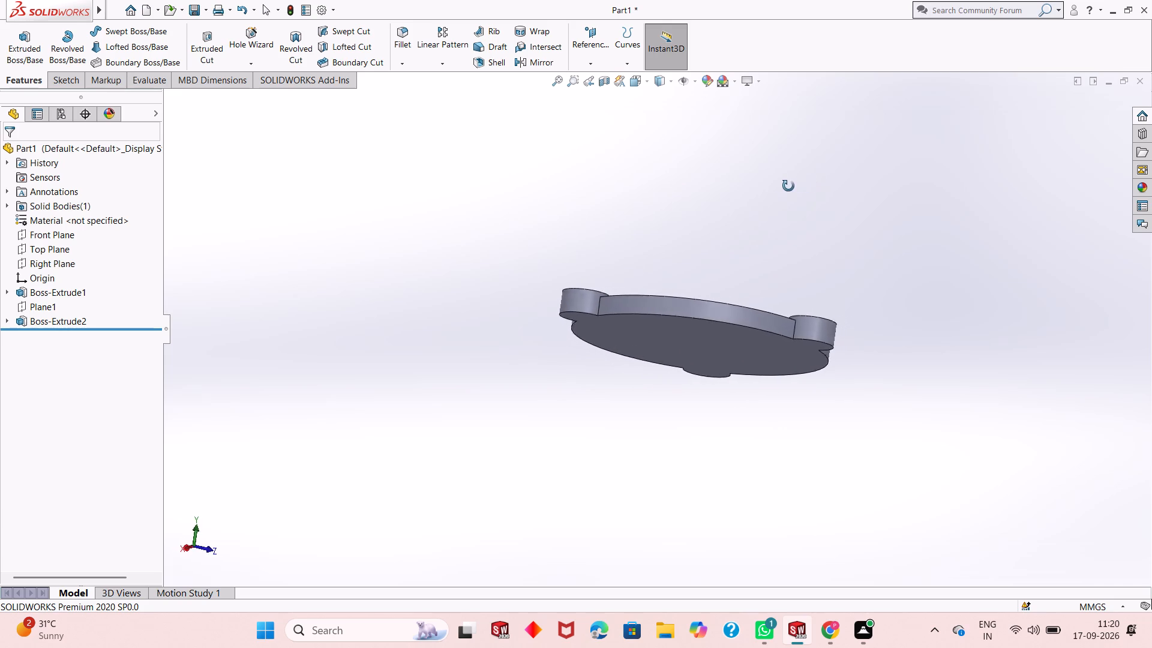
pyautogui.moveTo(788, 186); pyautogui.dragTo(456, 159, button='middle')
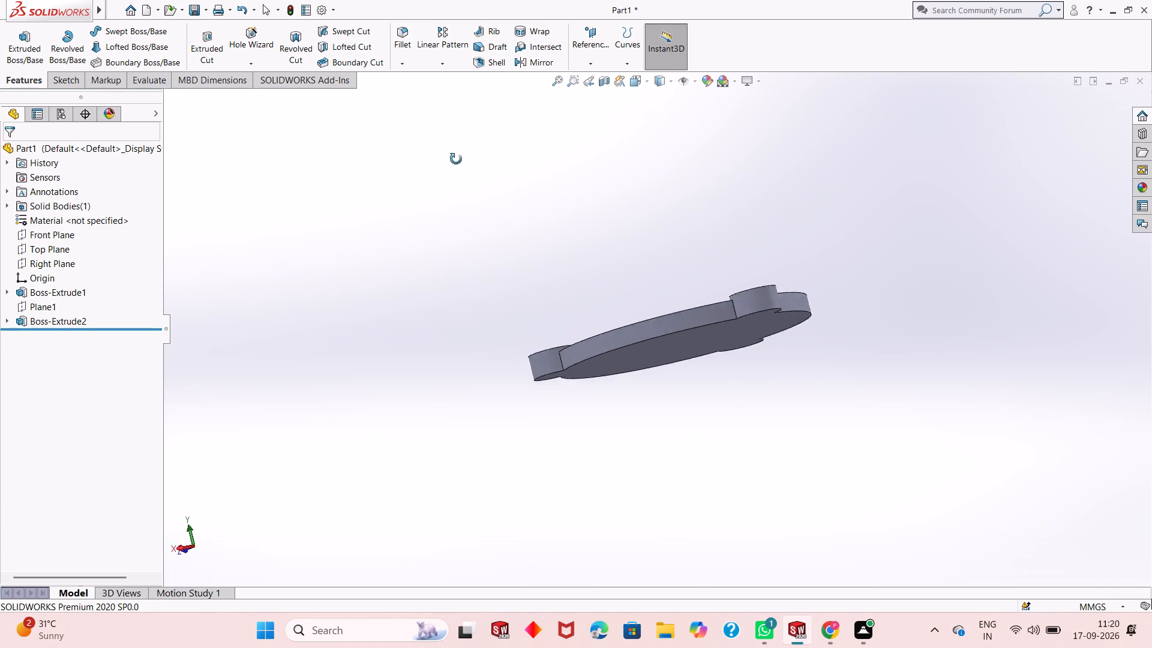
pyautogui.moveTo(456, 159); pyautogui.dragTo(525, 124, button='middle')
pyautogui.moveTo(645, 319); pyautogui.dragTo(635, 234, button='middle')
pyautogui.scroll(-5, 641, 224)
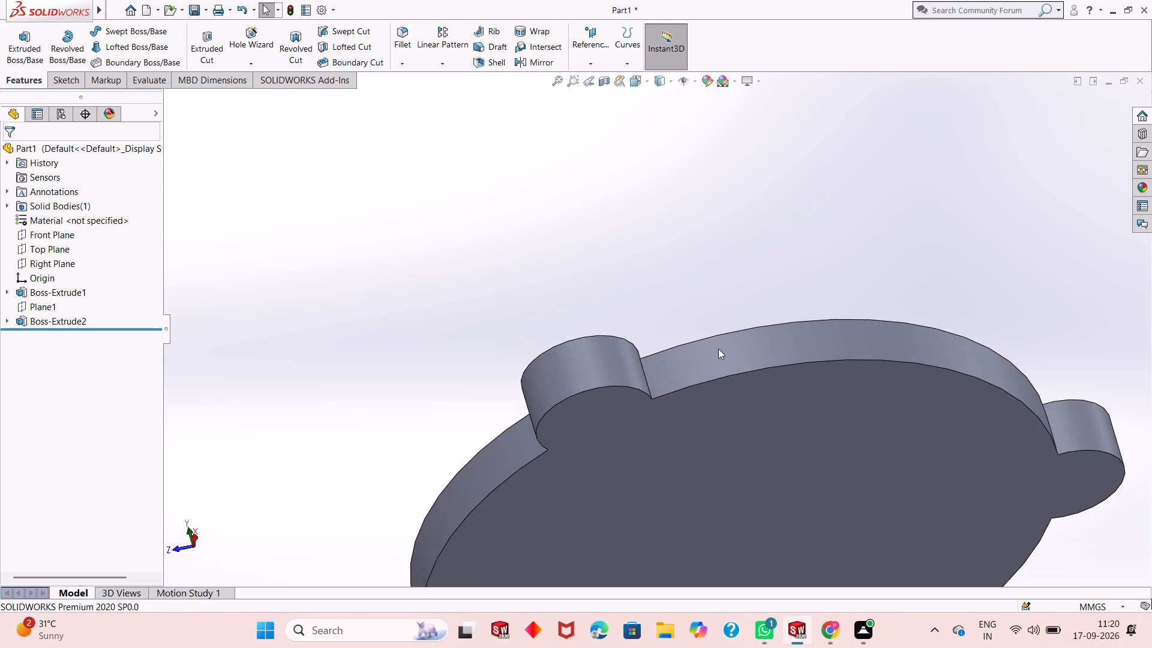
pyautogui.scroll(-3, 723, 378)
pyautogui.scroll(8, 720, 386)
pyautogui.moveTo(699, 346); pyautogui.dragTo(701, 476, button='middle')
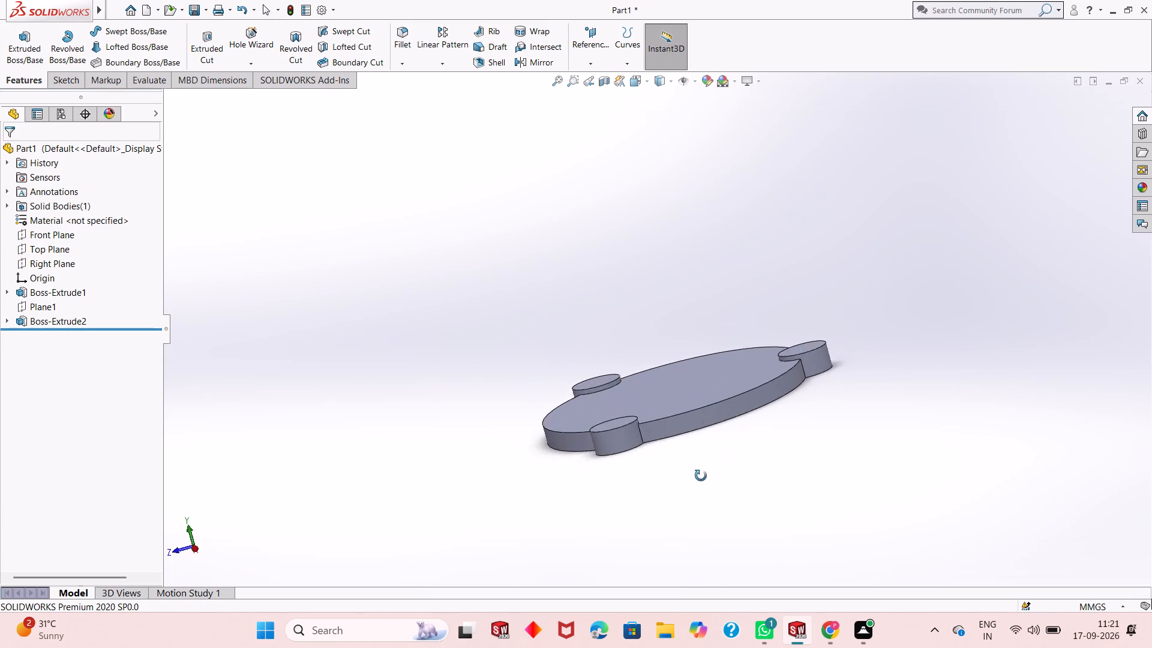
pyautogui.moveTo(701, 476); pyautogui.dragTo(703, 484, button='middle')
pyautogui.scroll(-1, 702, 483)
pyautogui.scroll(1, 703, 484)
pyautogui.moveTo(676, 347); pyautogui.dragTo(680, 457, button='middle')
pyautogui.scroll(-1, 678, 391)
pyautogui.scroll(1, 680, 457)
pyautogui.scroll(-3, 673, 341)
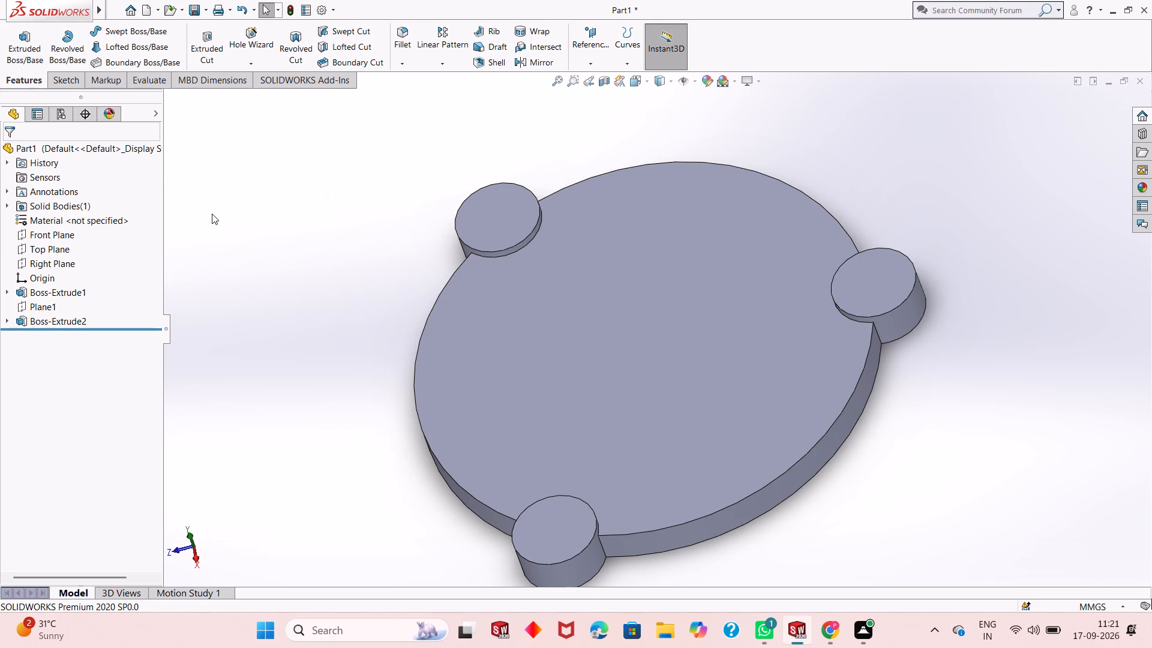
pyautogui.moveTo(522, 425); pyautogui.dragTo(523, 425, button='middle')
pyautogui.moveTo(523, 425); pyautogui.dragTo(637, 293, button='middle')
pyautogui.scroll(-3, 509, 379)
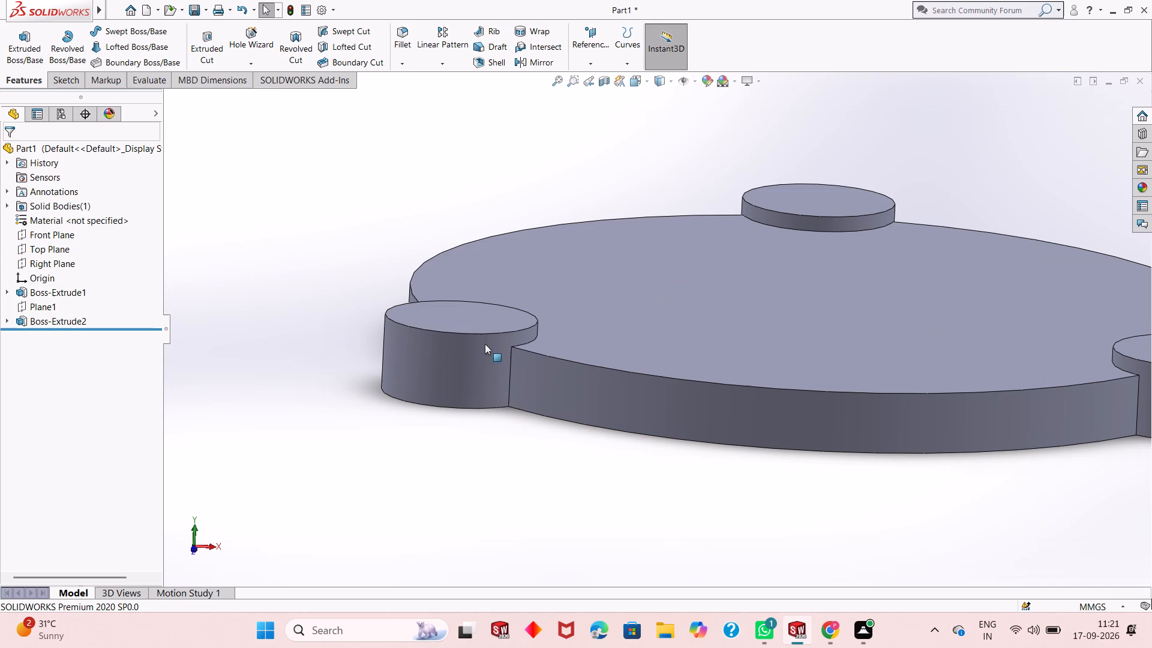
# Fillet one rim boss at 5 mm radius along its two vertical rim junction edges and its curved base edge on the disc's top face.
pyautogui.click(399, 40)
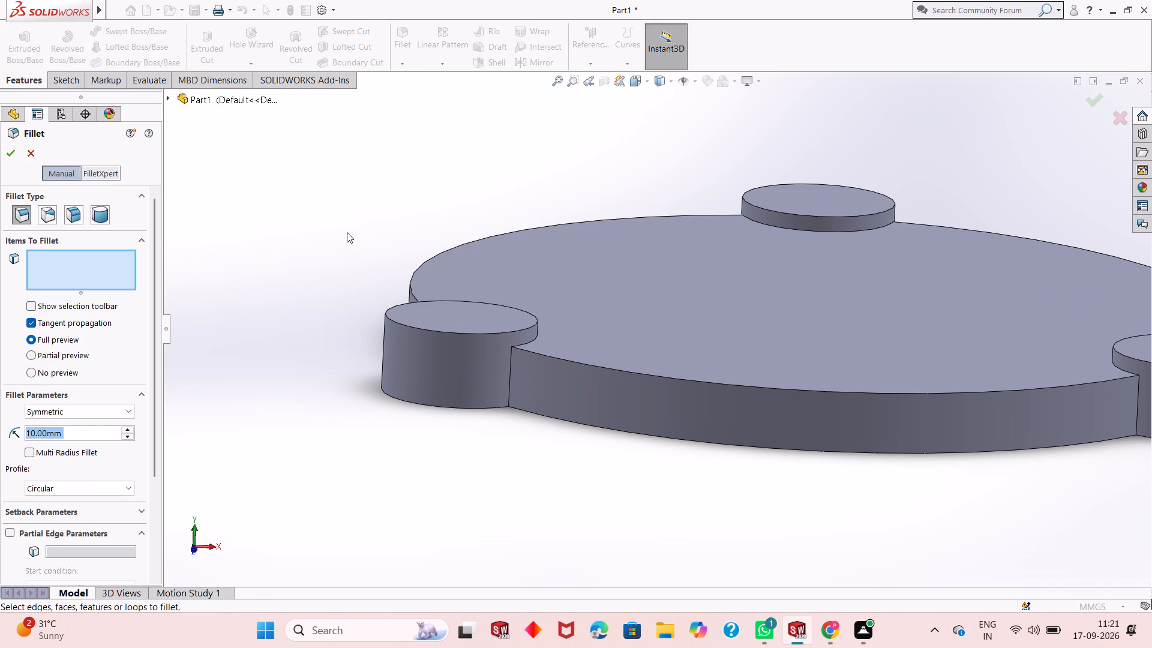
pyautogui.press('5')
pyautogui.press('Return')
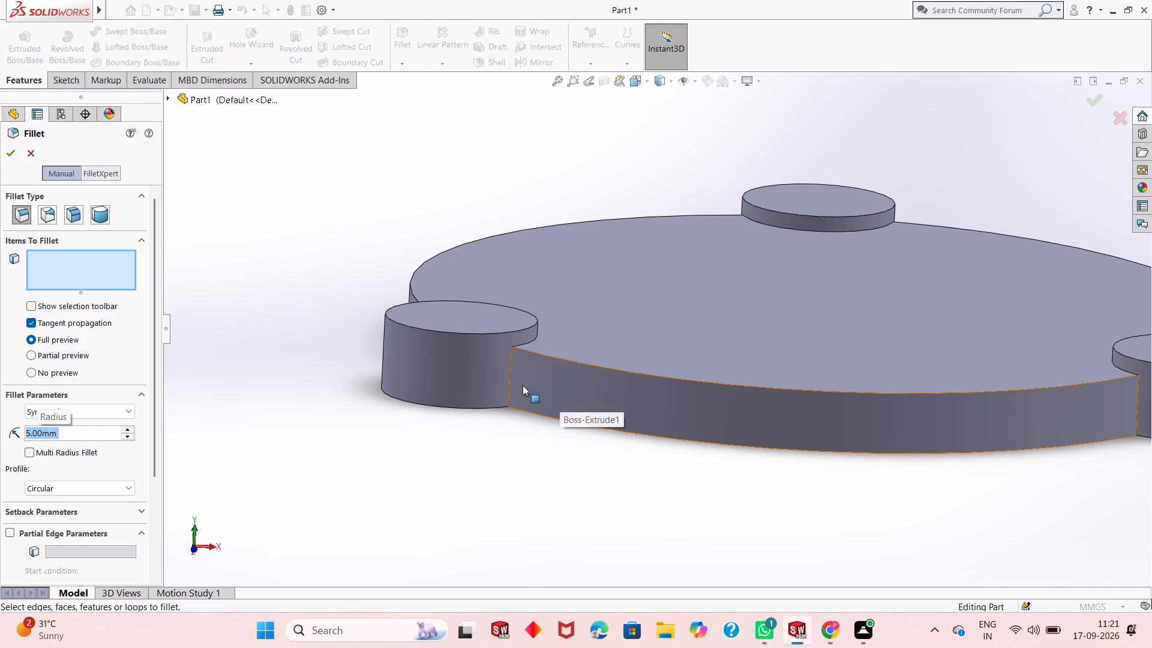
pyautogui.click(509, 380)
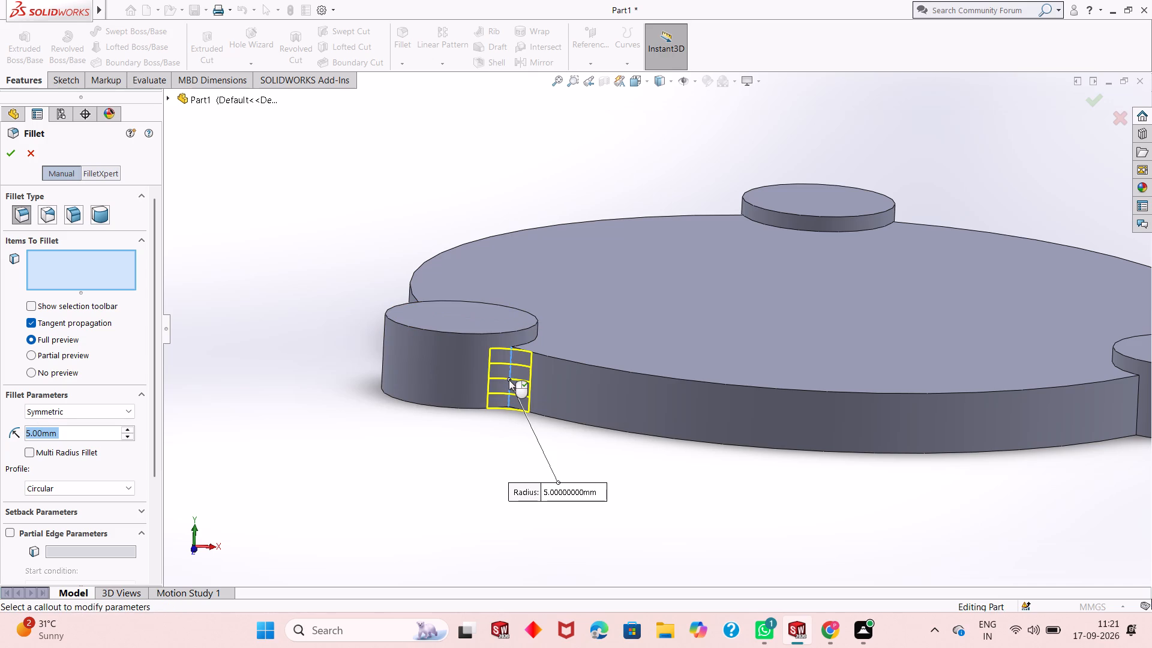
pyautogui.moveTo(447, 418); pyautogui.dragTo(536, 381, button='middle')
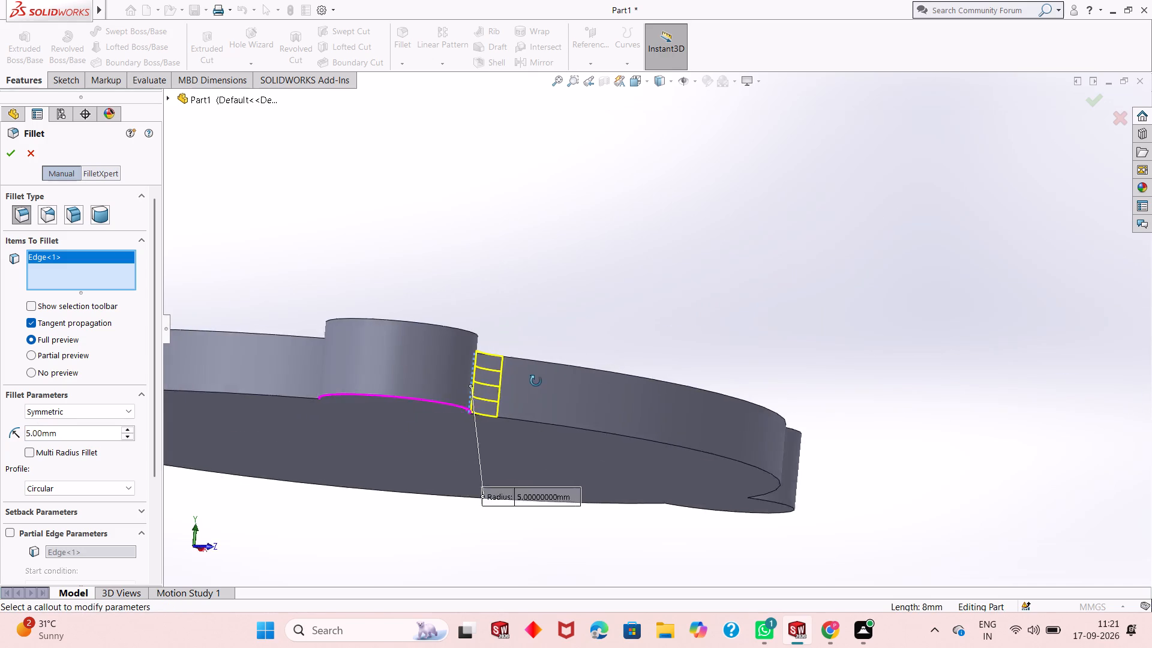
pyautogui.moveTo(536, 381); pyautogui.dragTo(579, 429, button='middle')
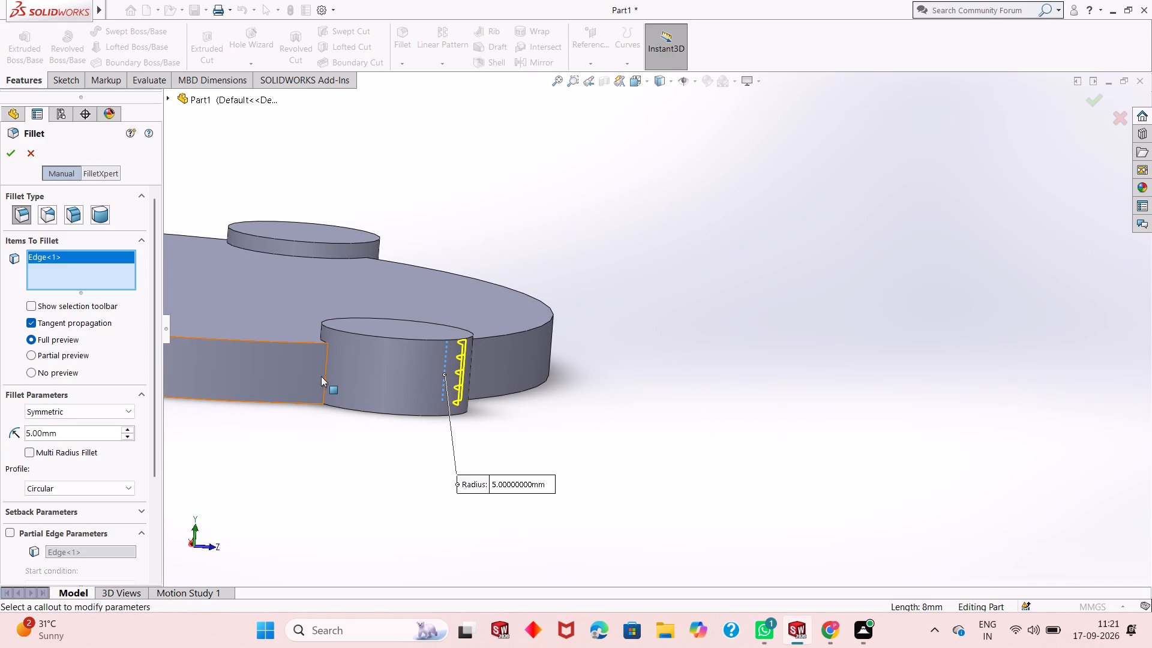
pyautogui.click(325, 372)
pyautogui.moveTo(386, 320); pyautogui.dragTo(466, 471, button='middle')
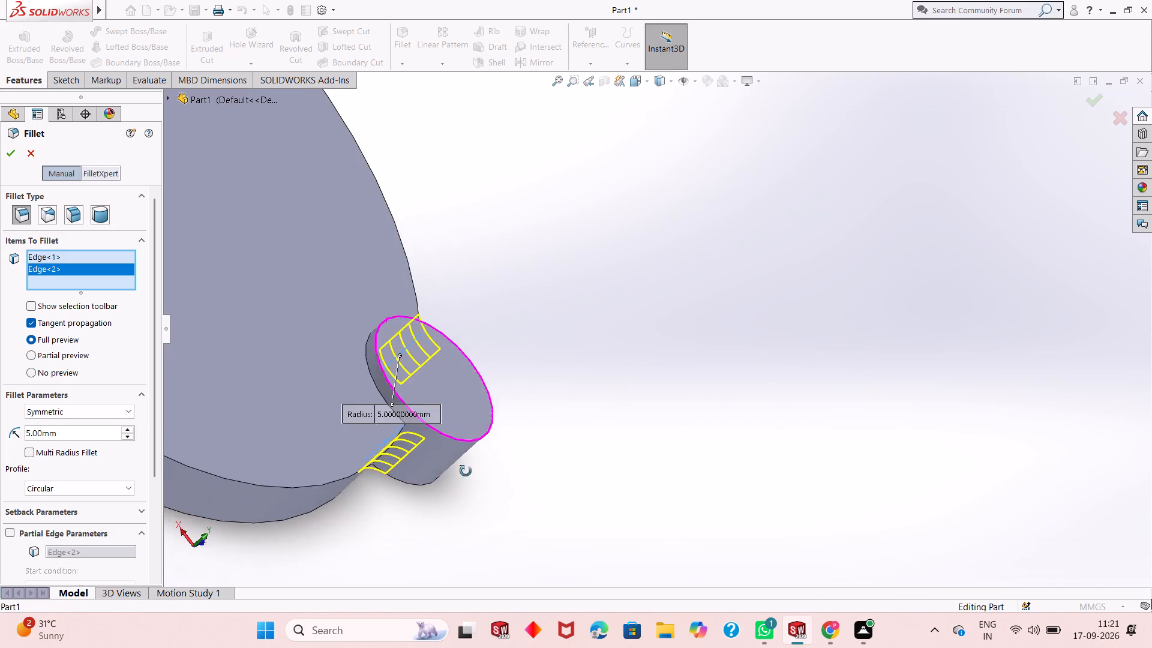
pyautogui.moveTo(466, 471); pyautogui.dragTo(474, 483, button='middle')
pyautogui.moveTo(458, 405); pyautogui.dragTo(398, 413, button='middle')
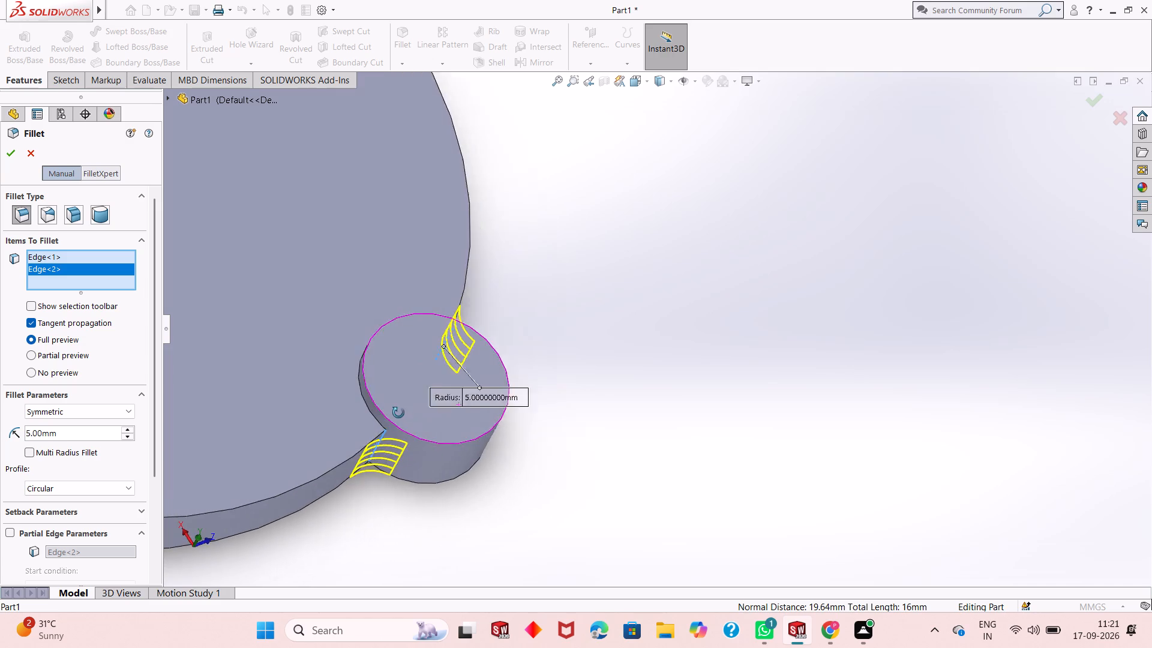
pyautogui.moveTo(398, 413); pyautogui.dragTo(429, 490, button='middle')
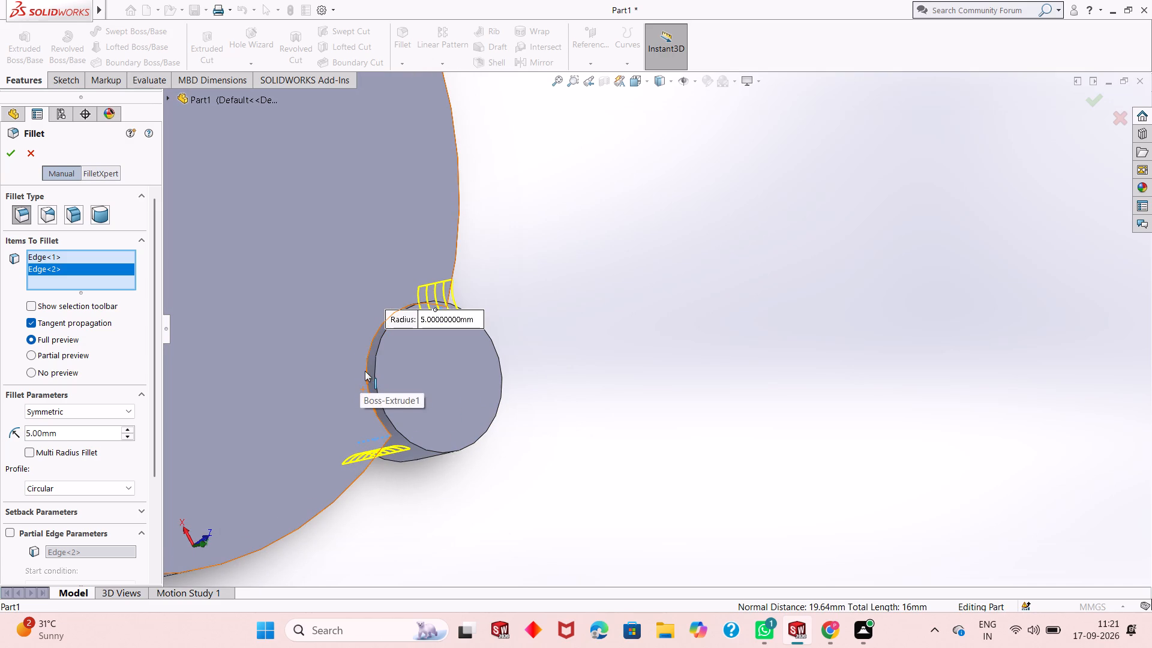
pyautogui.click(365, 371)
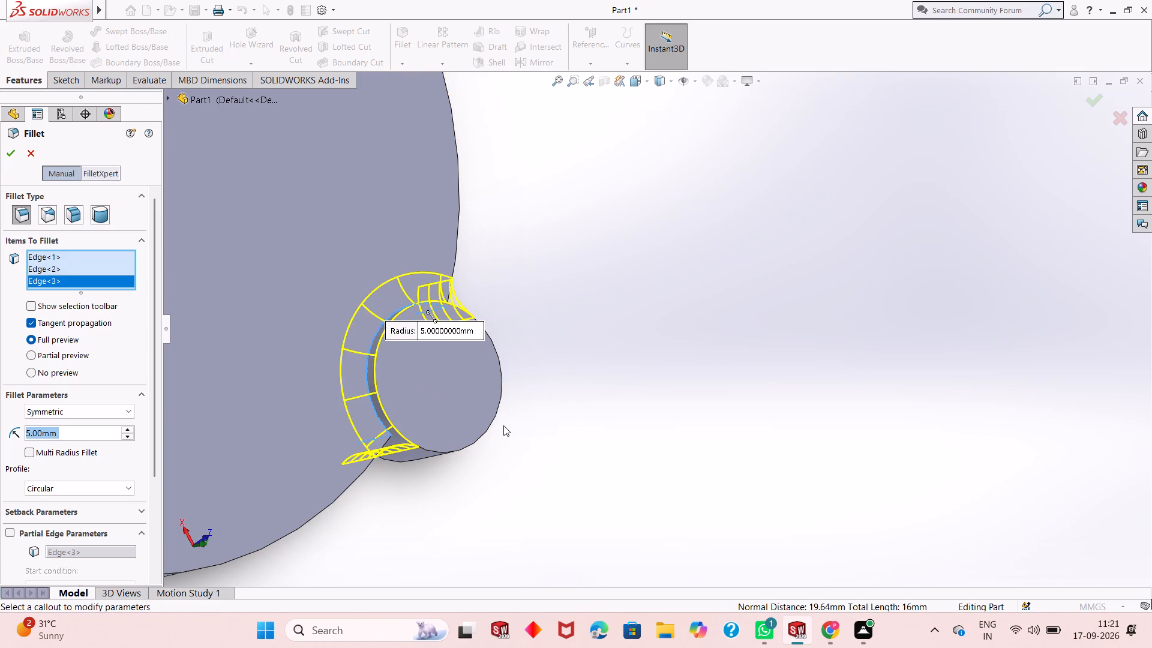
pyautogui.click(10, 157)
# Examine the filleted boss and its blend with the disc from above, the side and below.
pyautogui.moveTo(450, 475); pyautogui.dragTo(431, 415, button='middle')
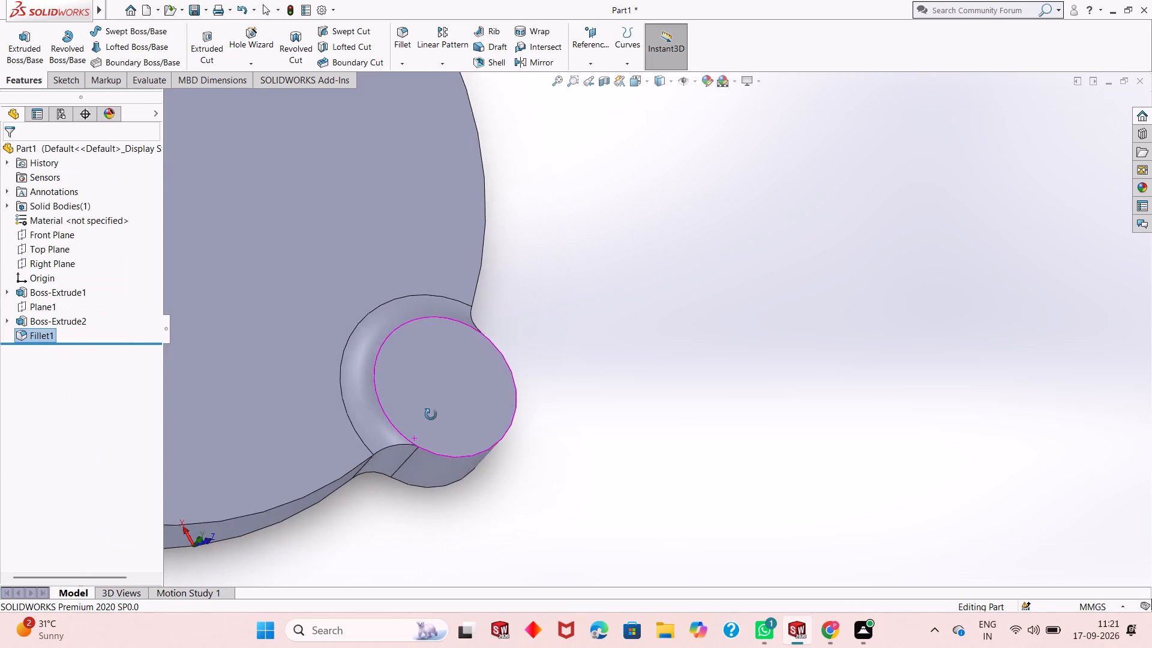
pyautogui.moveTo(431, 415); pyautogui.dragTo(347, 310, button='middle')
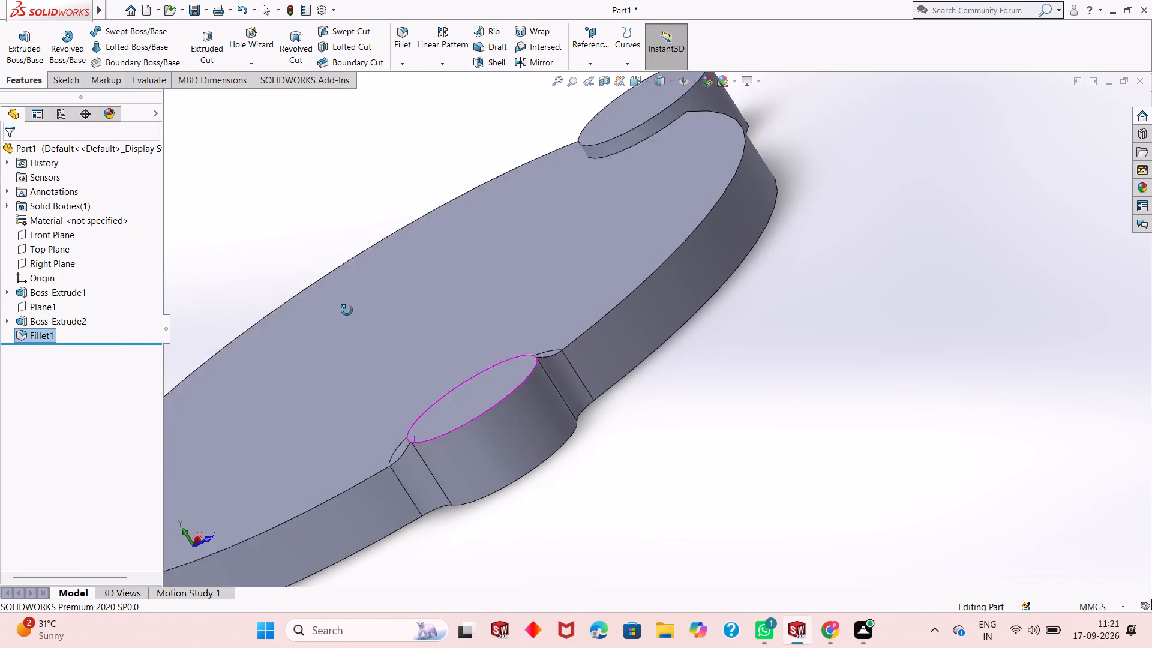
pyautogui.moveTo(347, 310); pyautogui.dragTo(348, 305, button='middle')
pyautogui.scroll(3, 395, 493)
pyautogui.moveTo(462, 503); pyautogui.dragTo(400, 435, button='middle')
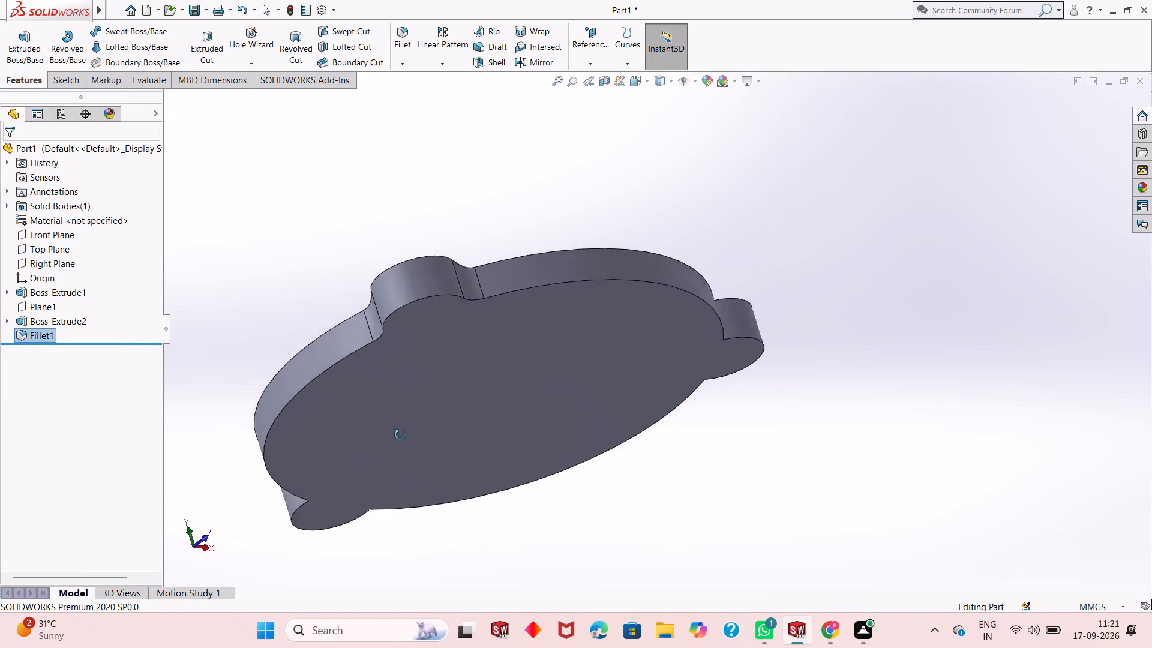
pyautogui.moveTo(400, 435); pyautogui.dragTo(357, 545, button='middle')
pyautogui.scroll(-2, 372, 488)
pyautogui.scroll(3, 351, 485)
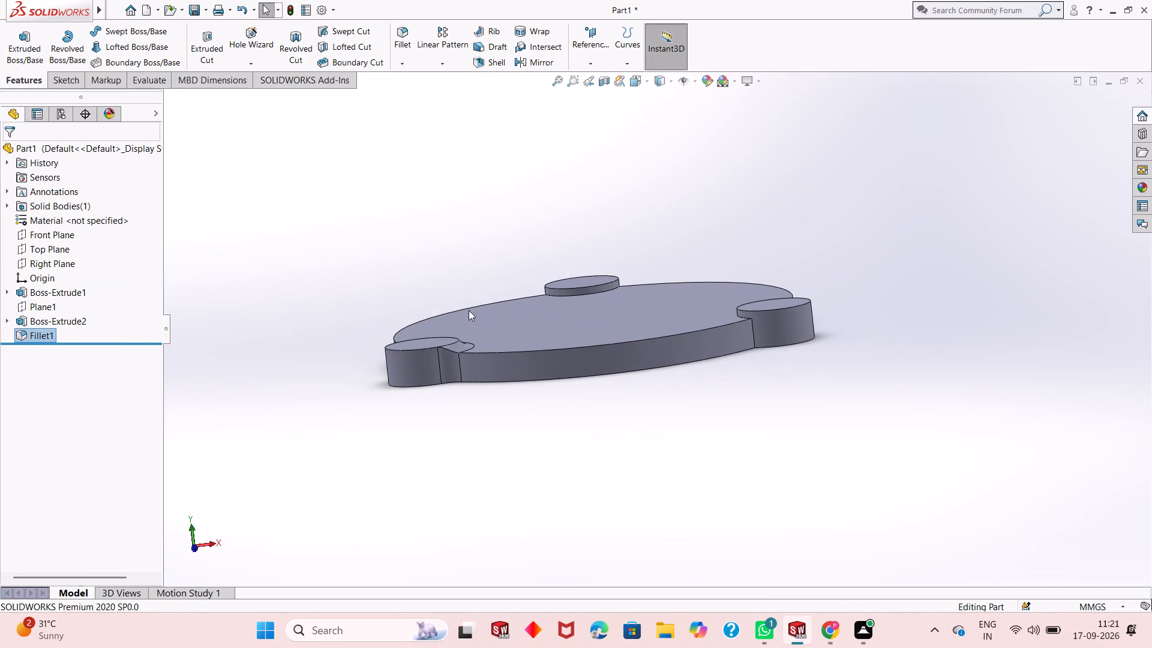
pyautogui.scroll(-3, 469, 308)
pyautogui.moveTo(514, 472); pyautogui.dragTo(502, 530, button='middle')
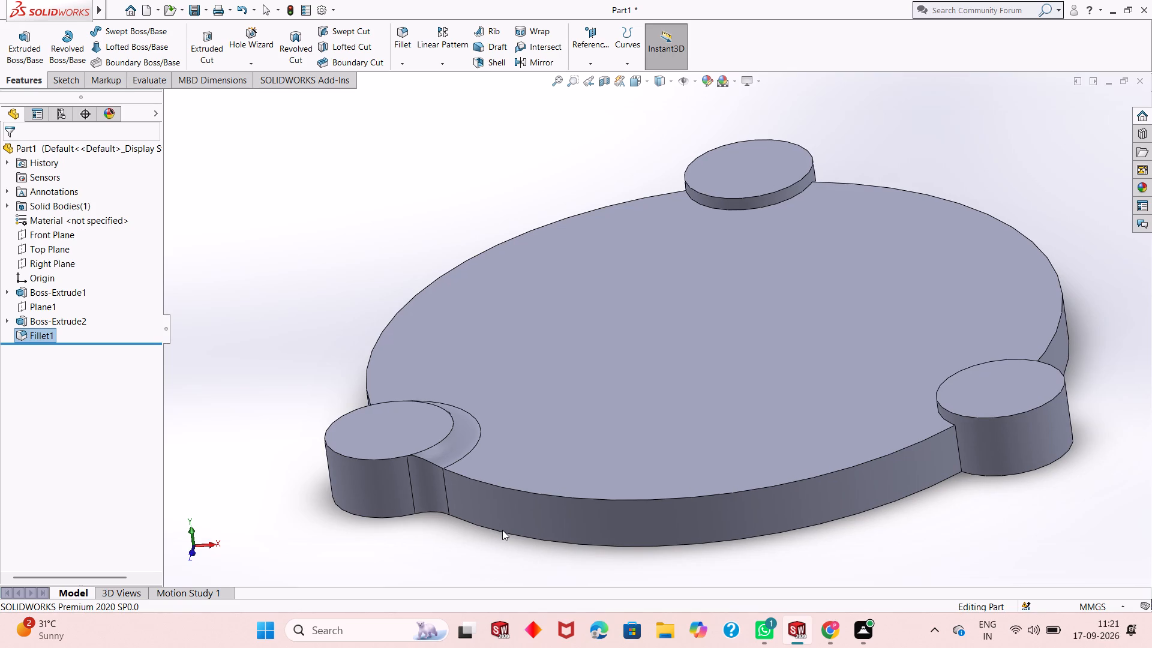
pyautogui.scroll(-1, 445, 446)
pyautogui.scroll(2, 445, 448)
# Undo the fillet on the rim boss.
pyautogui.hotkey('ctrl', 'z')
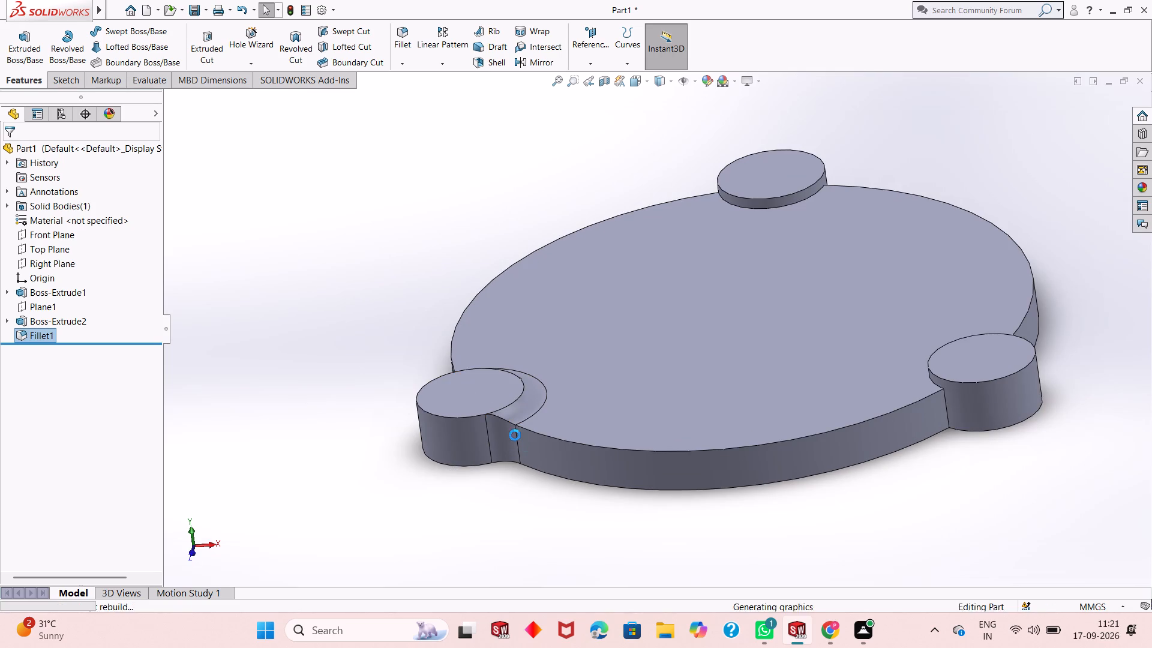
# Begin a new 5 mm symmetric fillet with the two vertical edges where the first boss meets the disc's rim.
pyautogui.scroll(1, 500, 446)
pyautogui.moveTo(499, 448); pyautogui.dragTo(494, 404, button='middle')
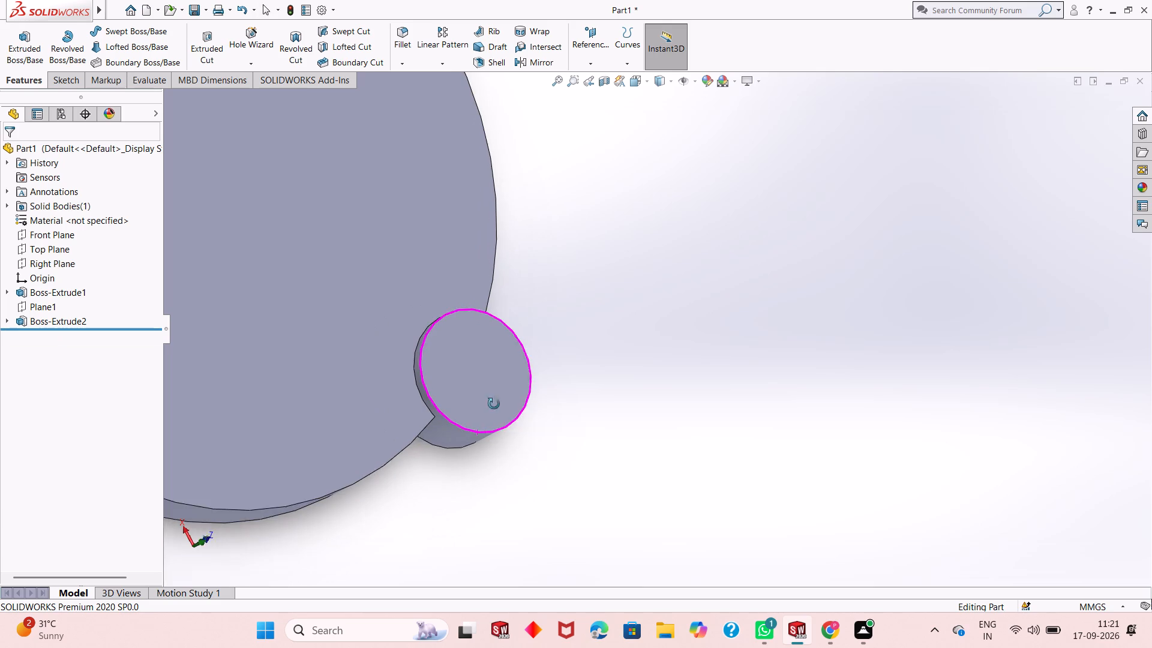
pyautogui.moveTo(494, 404); pyautogui.dragTo(493, 398, button='middle')
pyautogui.moveTo(504, 412); pyautogui.dragTo(484, 291, button='middle')
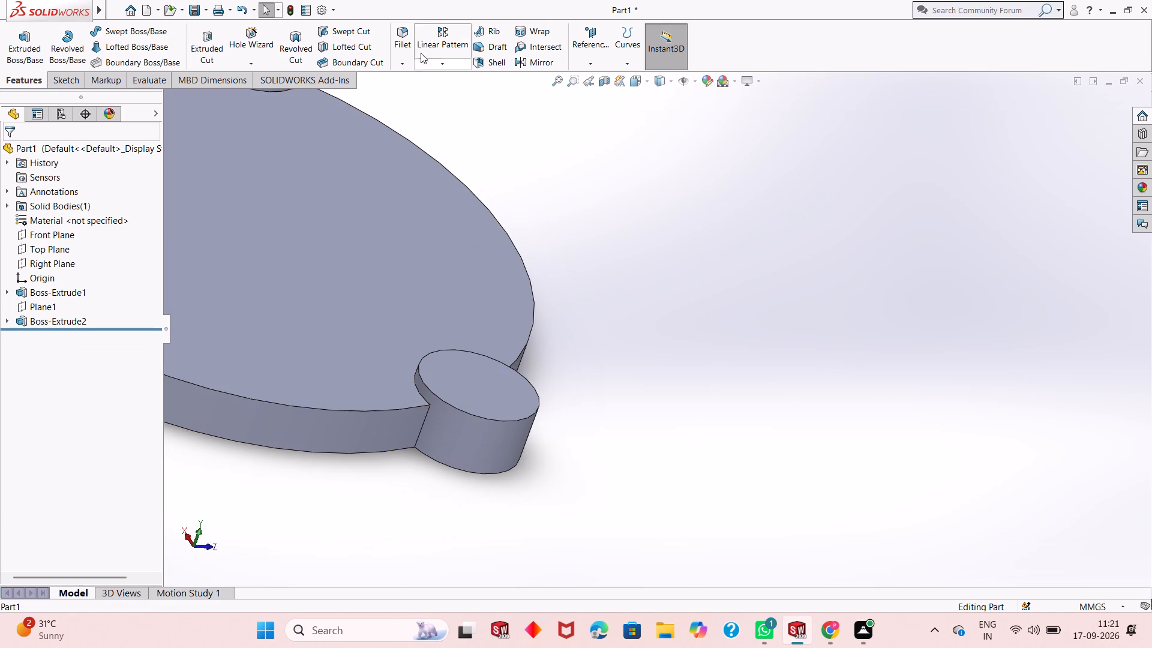
pyautogui.click(403, 38)
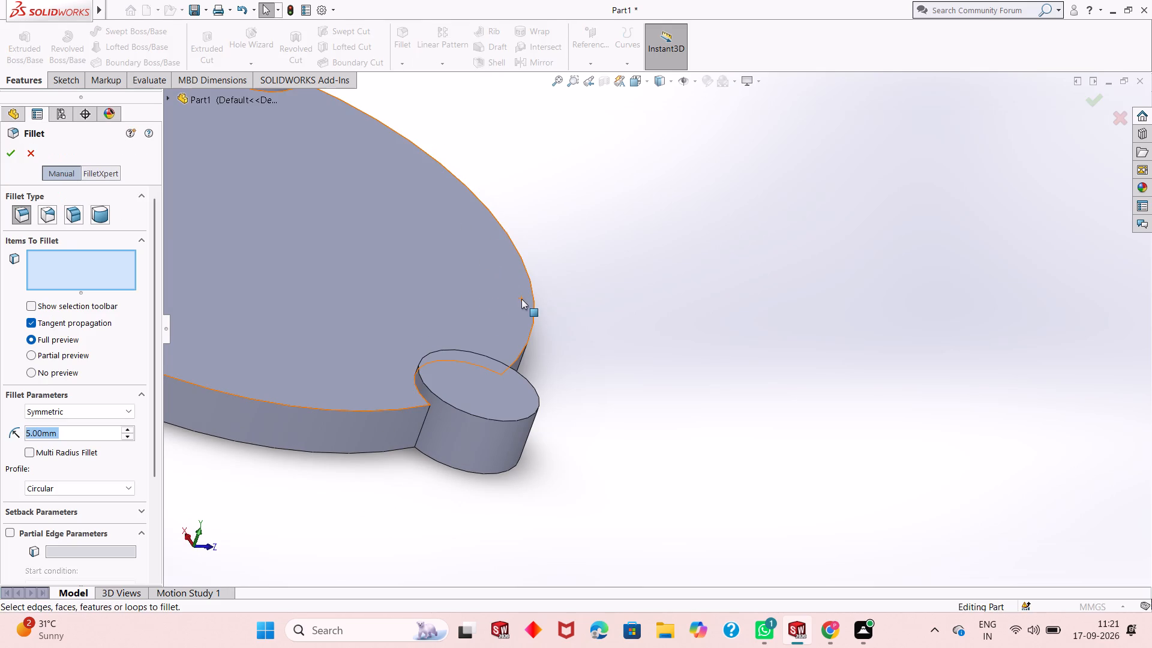
pyautogui.click(419, 430)
pyautogui.moveTo(566, 404); pyautogui.dragTo(439, 410, button='middle')
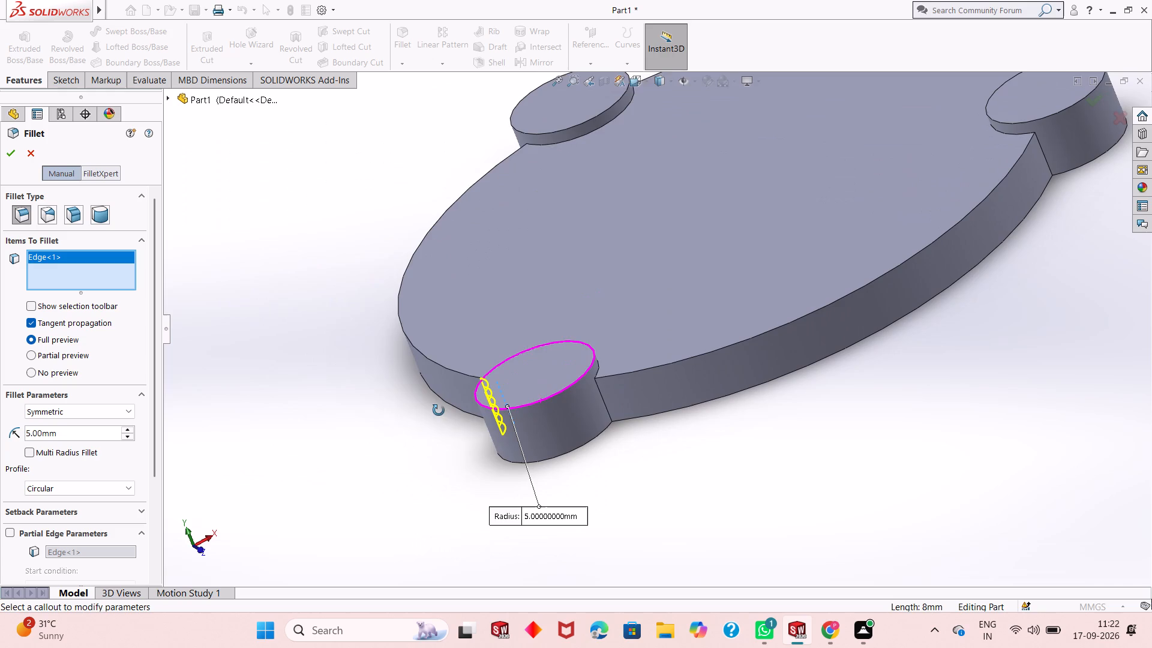
pyautogui.moveTo(439, 410); pyautogui.dragTo(439, 411, button='middle')
pyautogui.scroll(1, 443, 409)
pyautogui.click(611, 382)
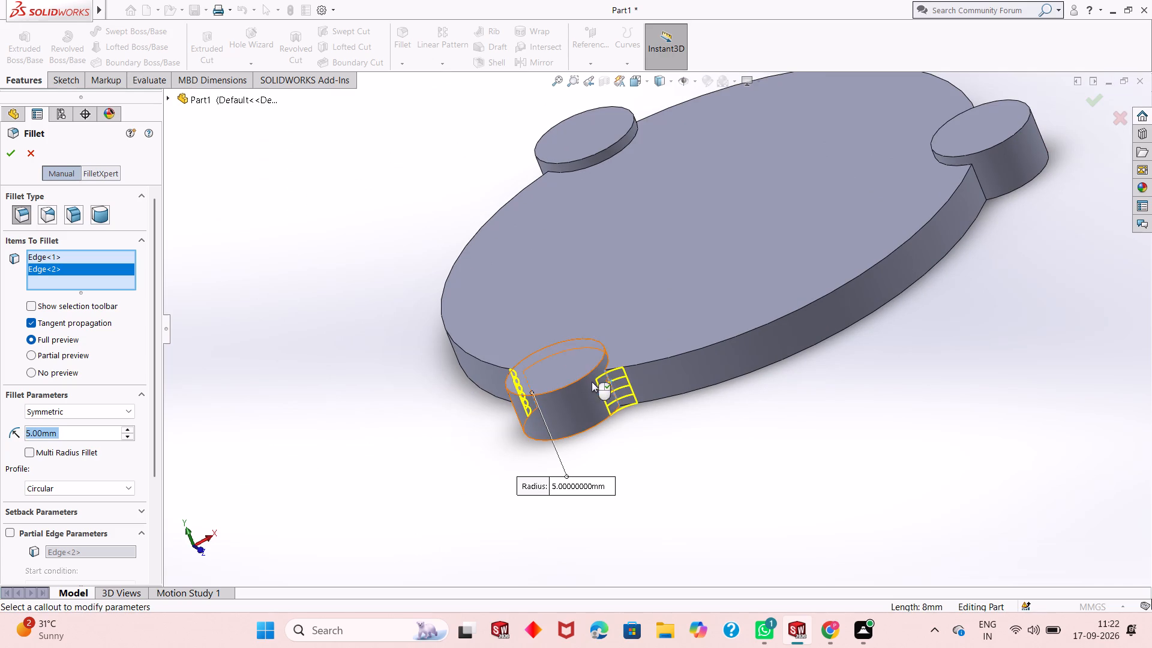
# Add both vertical edges where the second boss meets the disc's rim to the 5 mm fillet.
pyautogui.click(981, 188)
pyautogui.scroll(4, 816, 258)
pyautogui.scroll(-4, 918, 140)
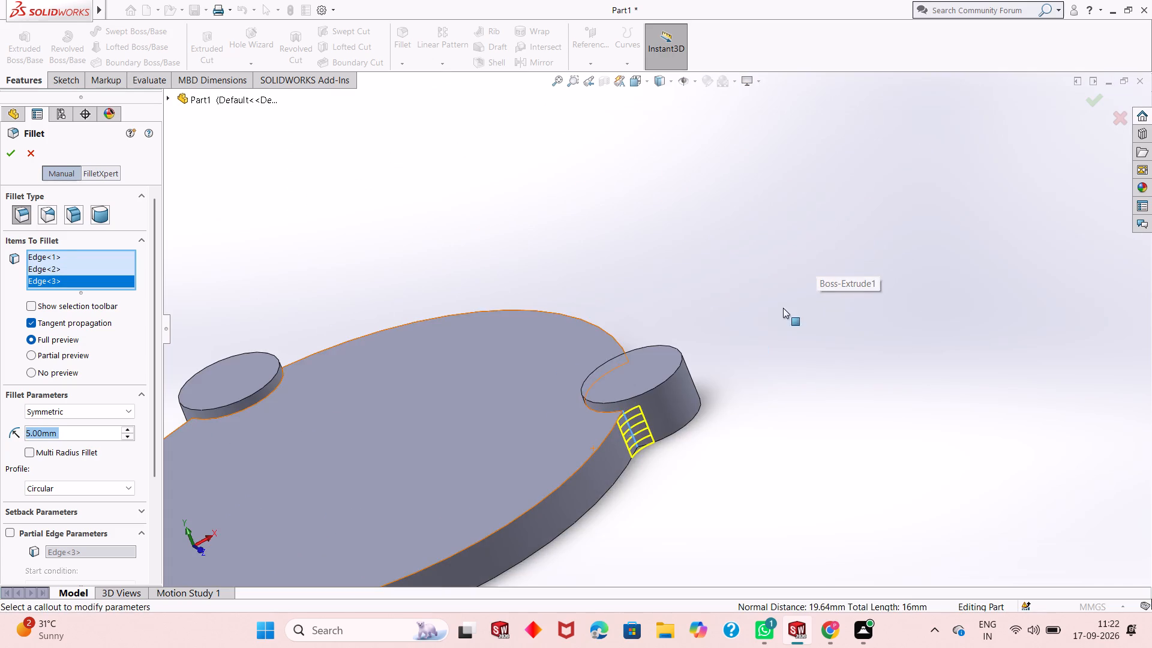
pyautogui.scroll(5, 548, 416)
pyautogui.scroll(-7, 554, 415)
pyautogui.scroll(3, 739, 261)
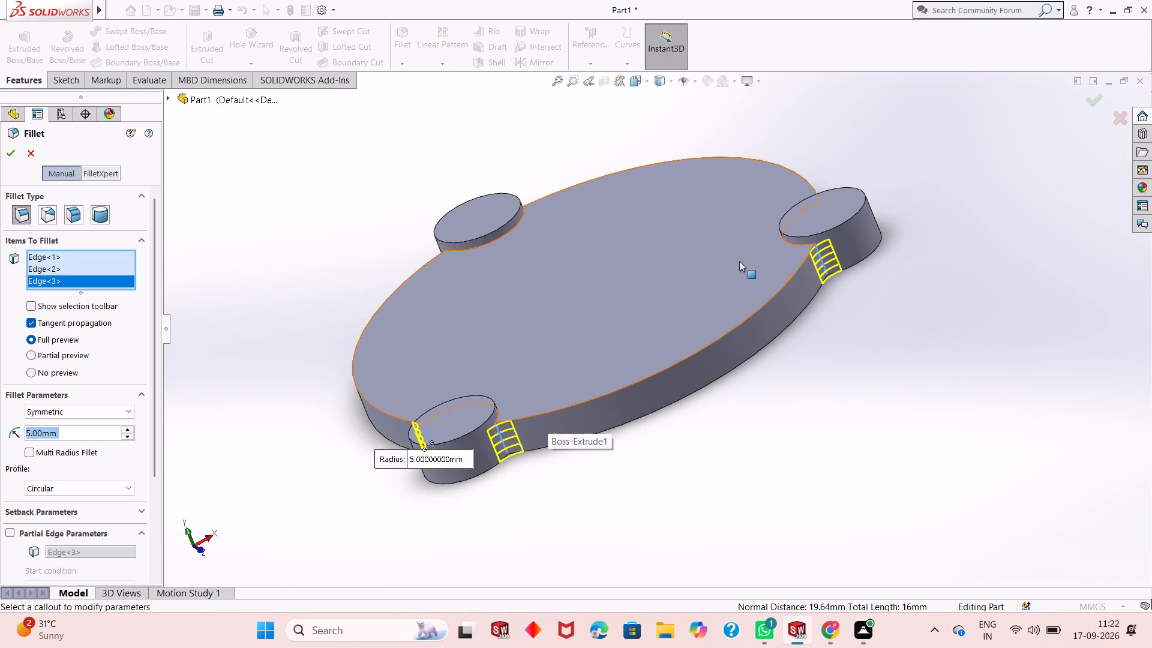
pyautogui.scroll(-2, 812, 195)
pyautogui.moveTo(842, 292); pyautogui.dragTo(718, 441, button='middle')
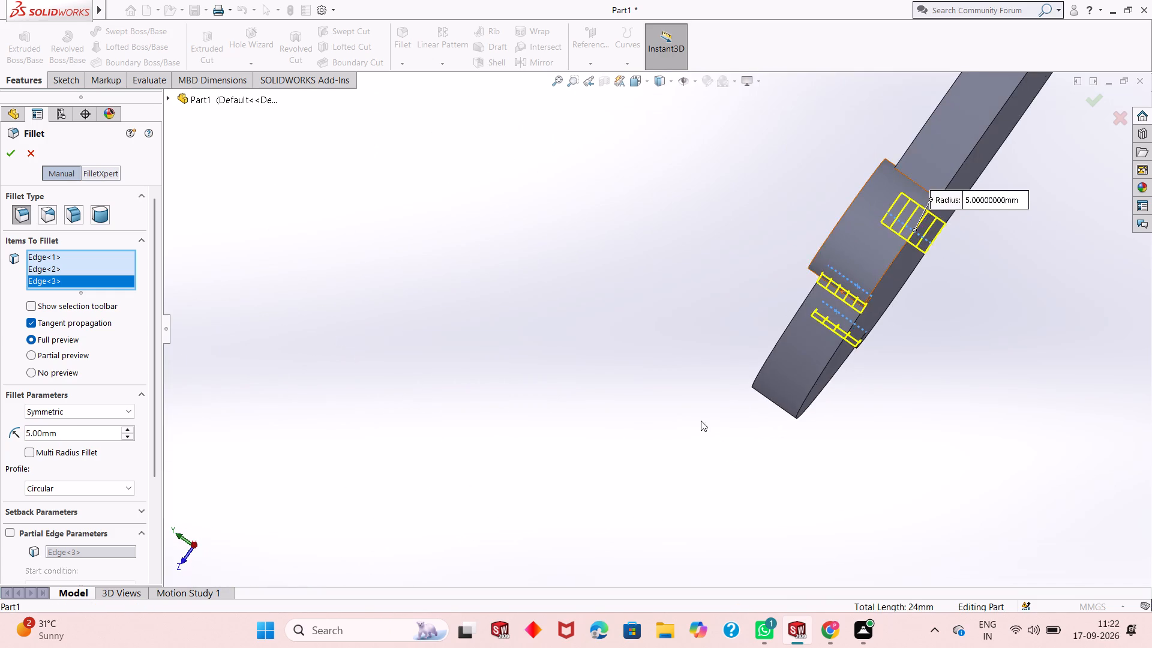
pyautogui.scroll(2, 700, 420)
pyautogui.scroll(3, 637, 295)
pyautogui.scroll(-3, 780, 169)
pyautogui.moveTo(782, 198); pyautogui.dragTo(865, 180, button='middle')
pyautogui.scroll(1, 865, 181)
pyautogui.scroll(-1, 732, 360)
pyautogui.moveTo(728, 371); pyautogui.dragTo(557, 289, button='middle')
pyautogui.scroll(-5, 509, 268)
pyautogui.moveTo(572, 284); pyautogui.dragTo(616, 280, button='middle')
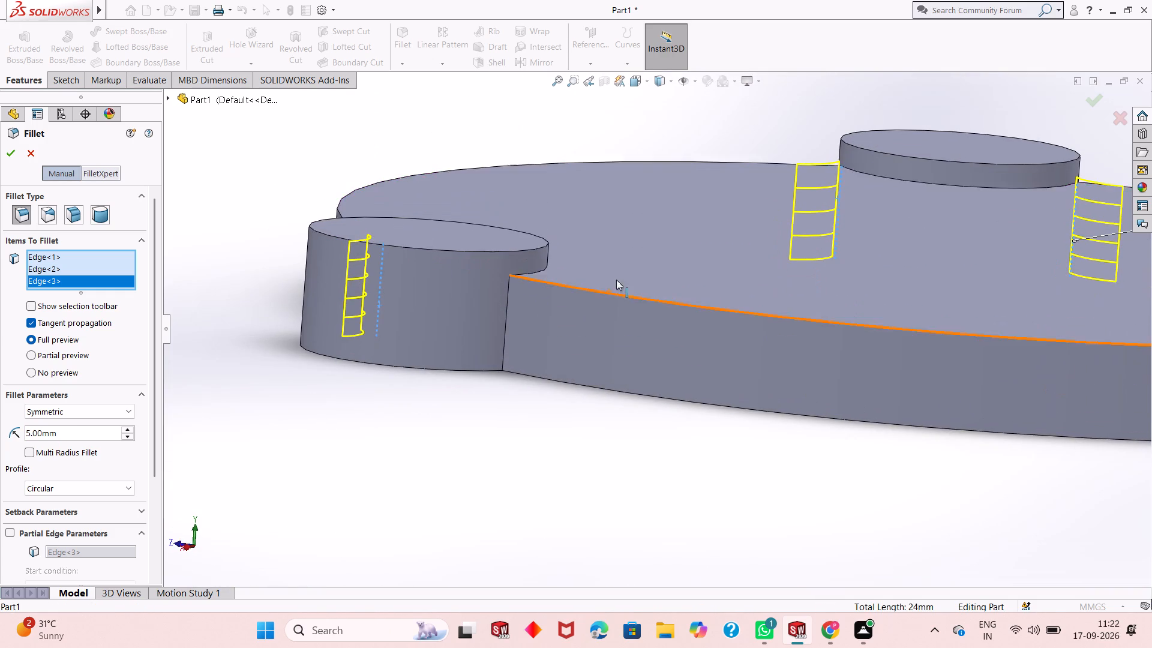
pyautogui.click(508, 303)
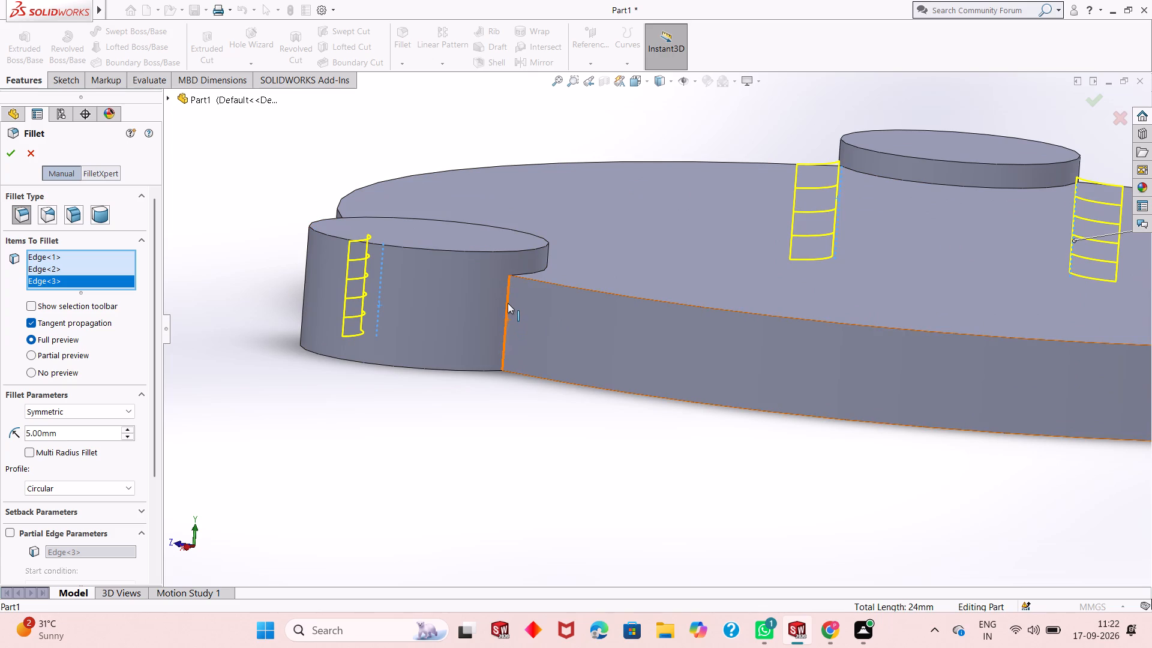
# Add the third boss's two vertical rim junction edges and complete the 5 mm fillet on all six edges.
pyautogui.scroll(5, 482, 310)
pyautogui.scroll(-6, 1035, 315)
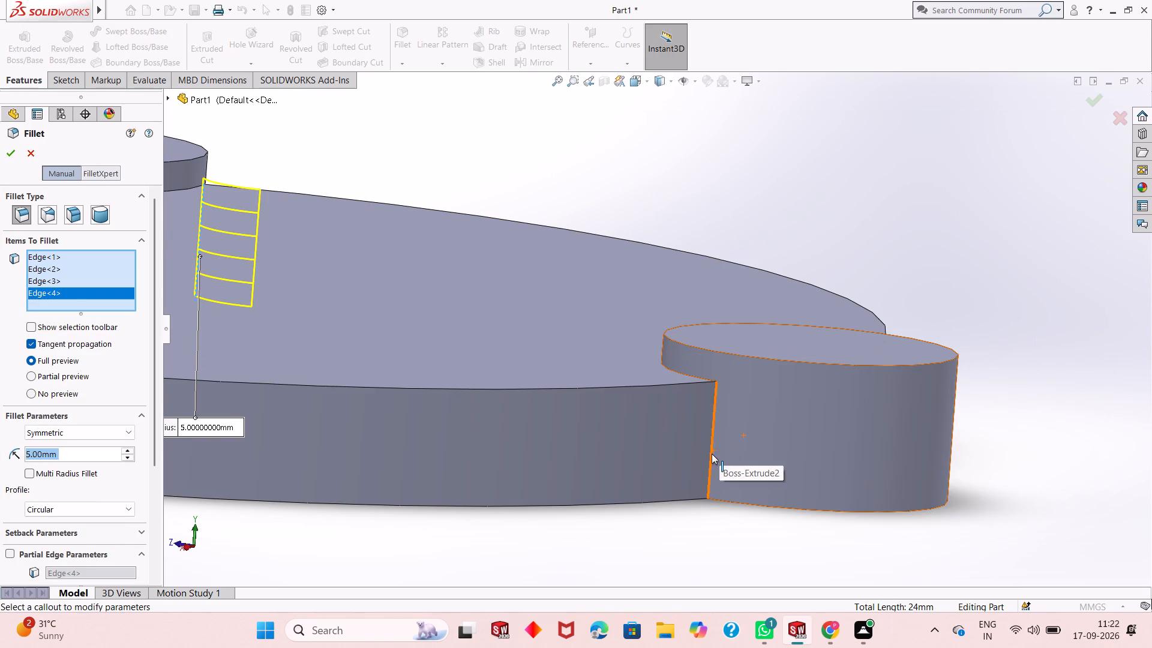
pyautogui.click(712, 454)
pyautogui.scroll(5, 716, 392)
pyautogui.scroll(2, 569, 341)
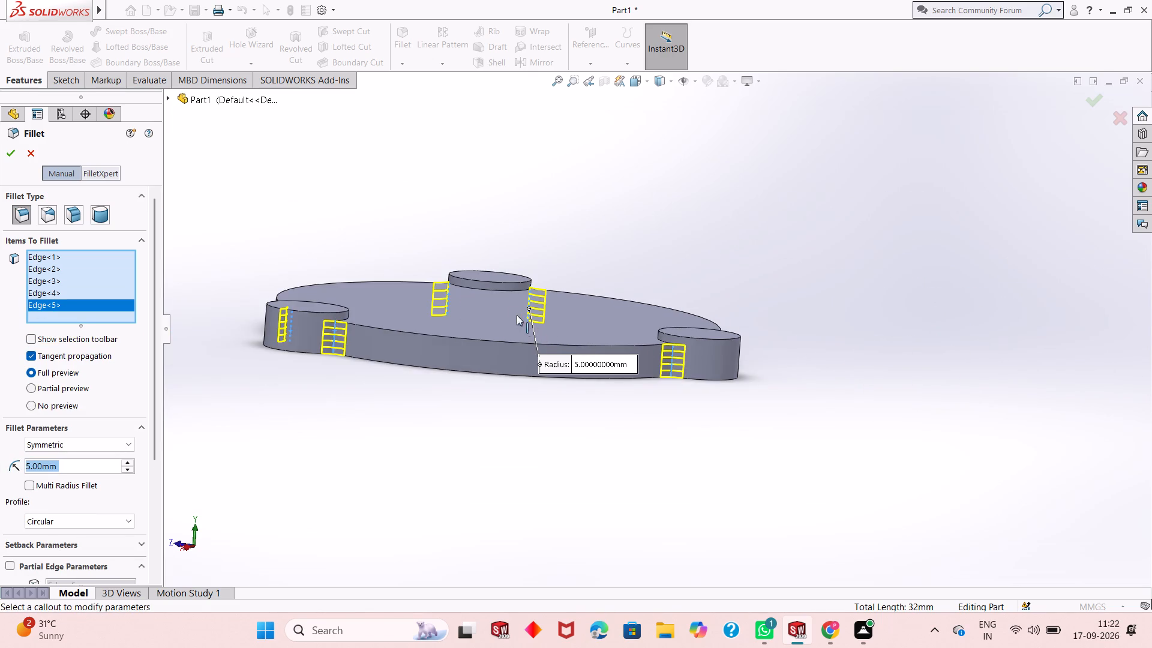
pyautogui.scroll(-2, 508, 296)
pyautogui.scroll(3, 508, 296)
pyautogui.moveTo(652, 314); pyautogui.dragTo(483, 288, button='middle')
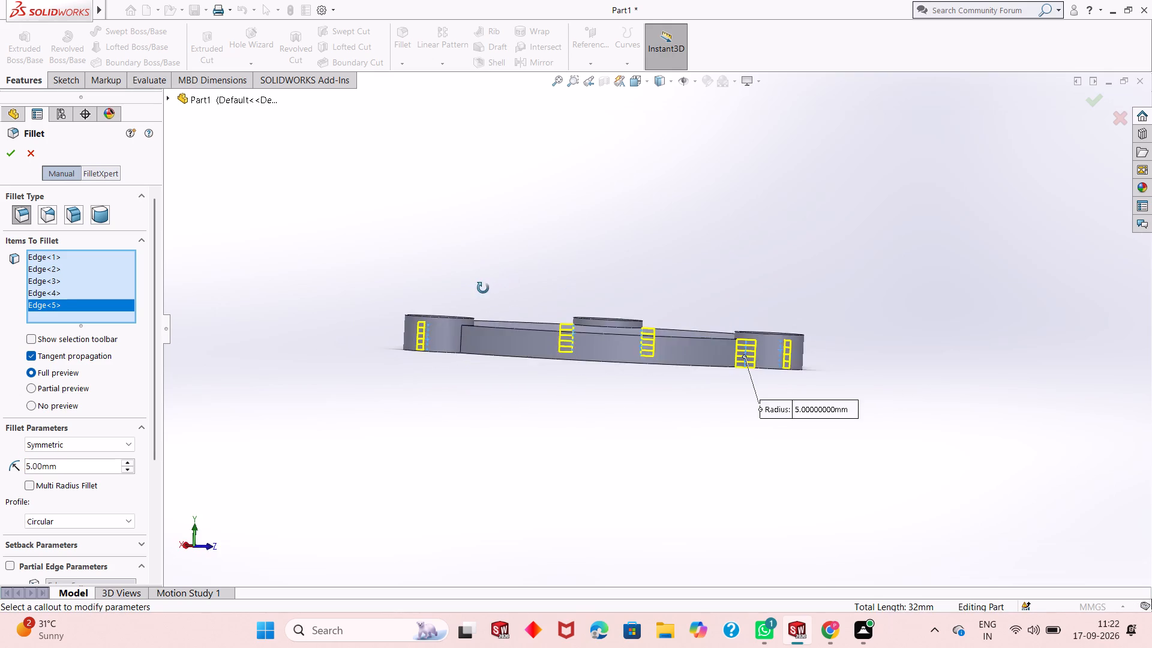
pyautogui.moveTo(483, 288); pyautogui.dragTo(479, 292, button='middle')
pyautogui.scroll(-10, 464, 343)
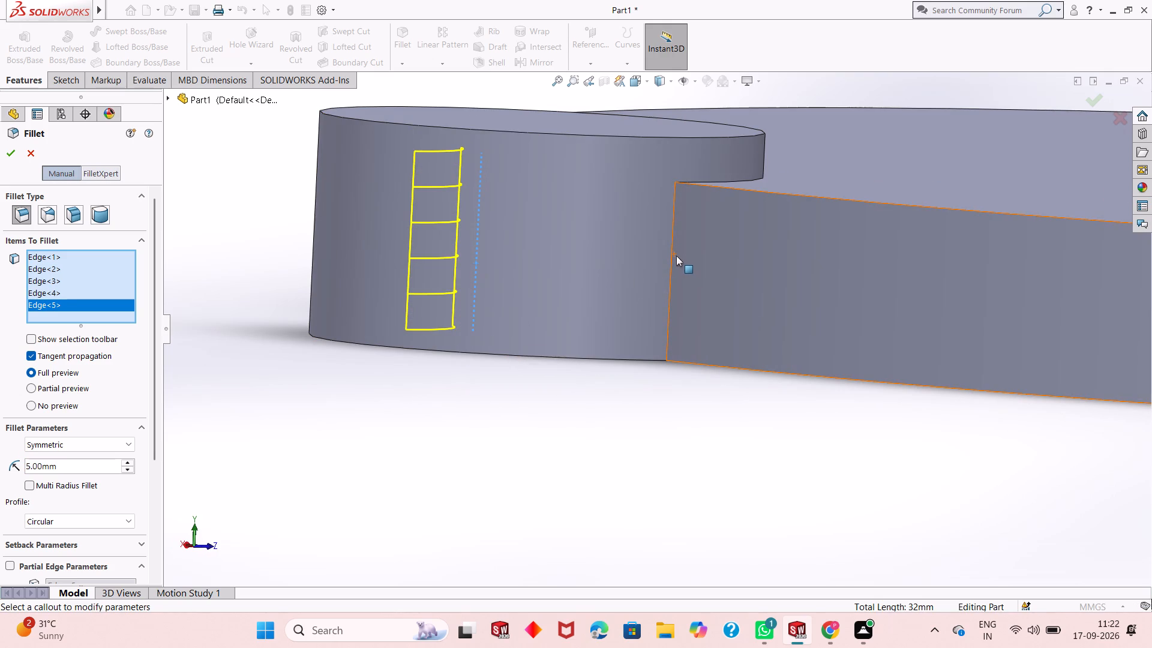
pyautogui.click(670, 277)
pyautogui.scroll(2, 623, 315)
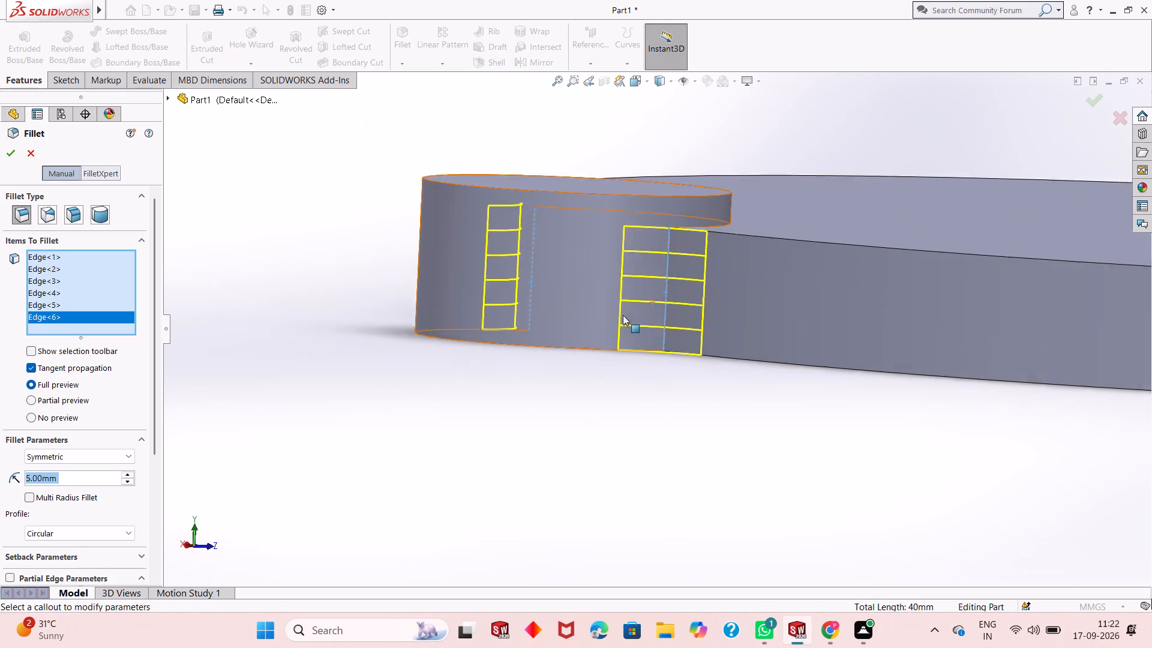
pyautogui.scroll(8, 623, 315)
pyautogui.moveTo(804, 233); pyautogui.dragTo(790, 340, button='middle')
pyautogui.scroll(-2, 790, 340)
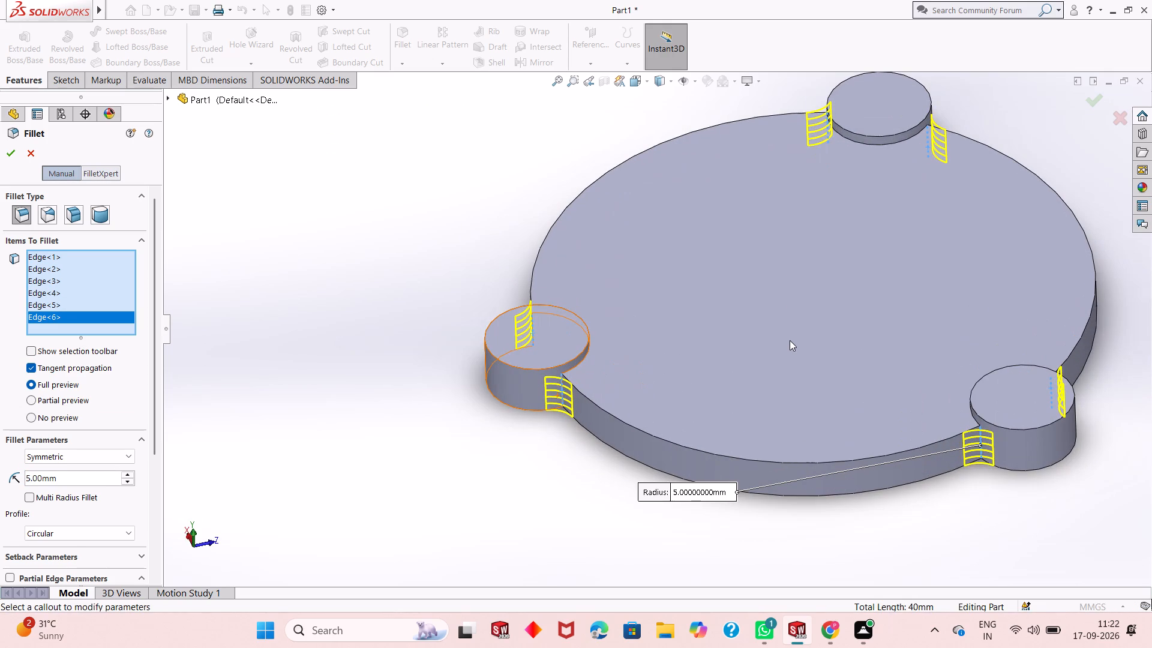
pyautogui.click(6, 154)
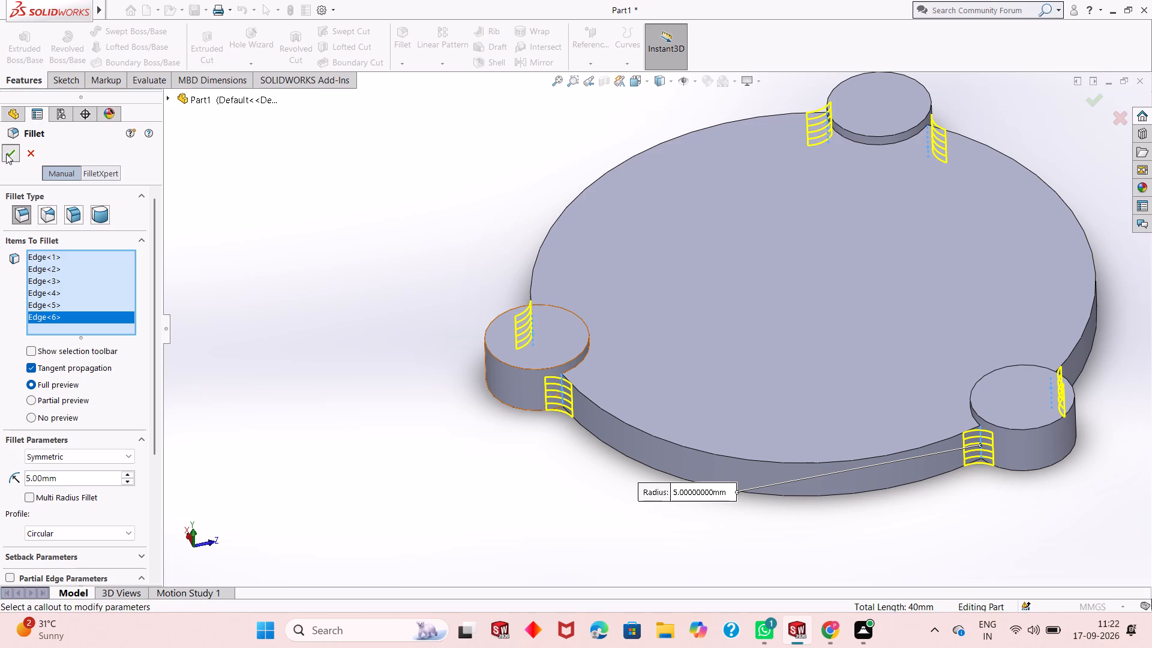
pyautogui.click(458, 184)
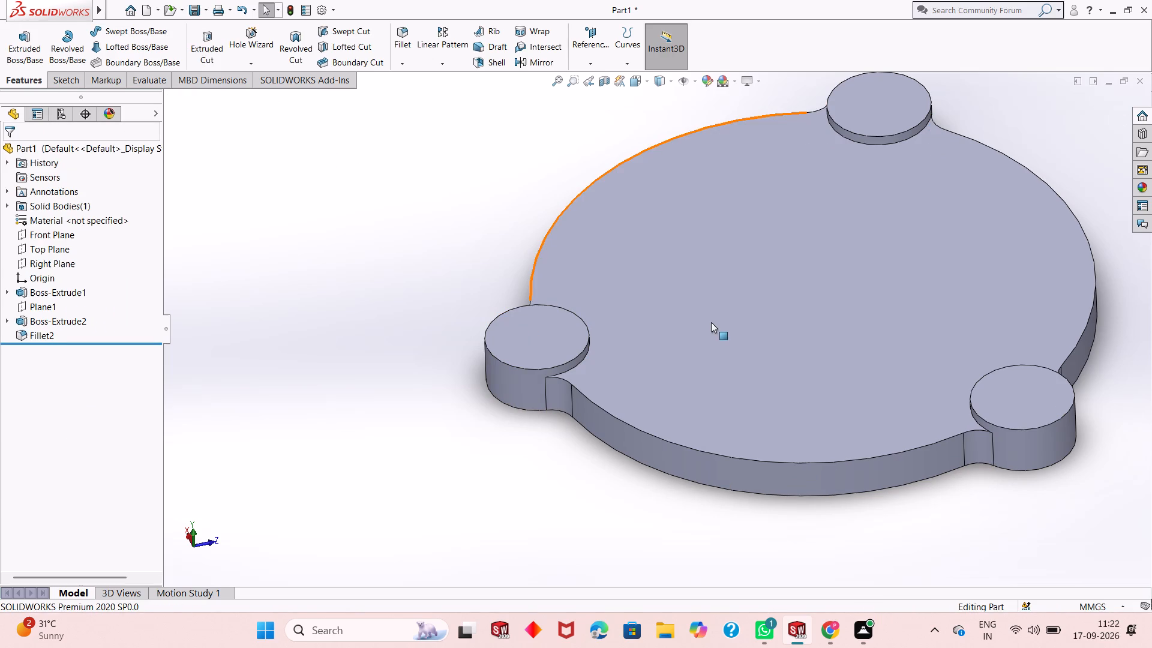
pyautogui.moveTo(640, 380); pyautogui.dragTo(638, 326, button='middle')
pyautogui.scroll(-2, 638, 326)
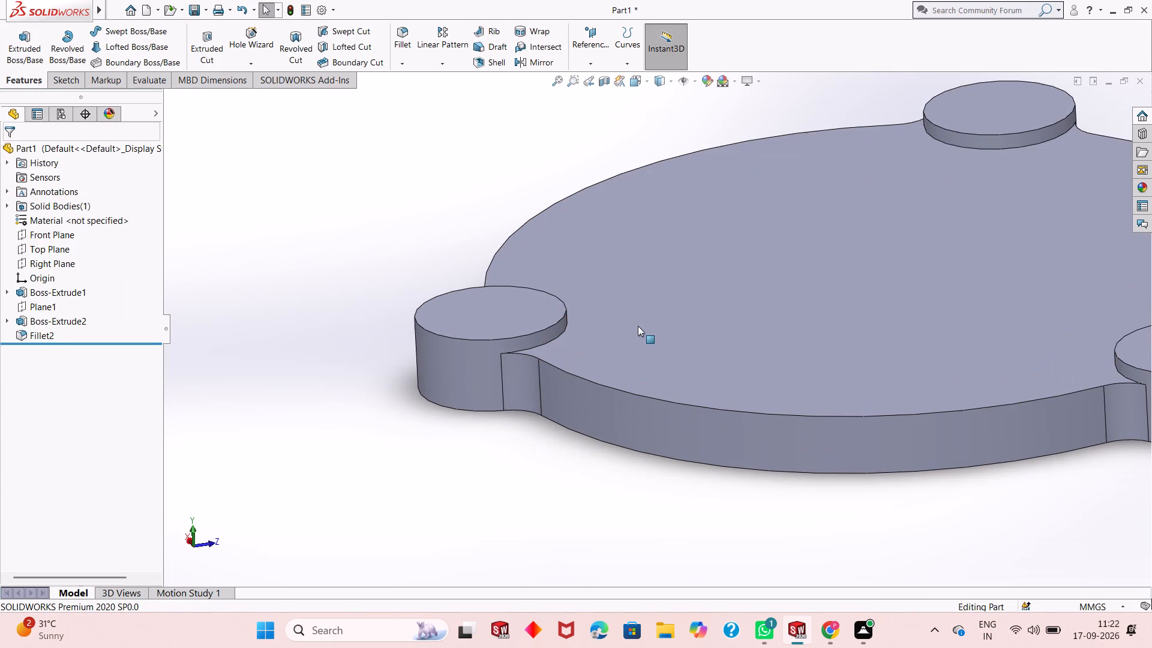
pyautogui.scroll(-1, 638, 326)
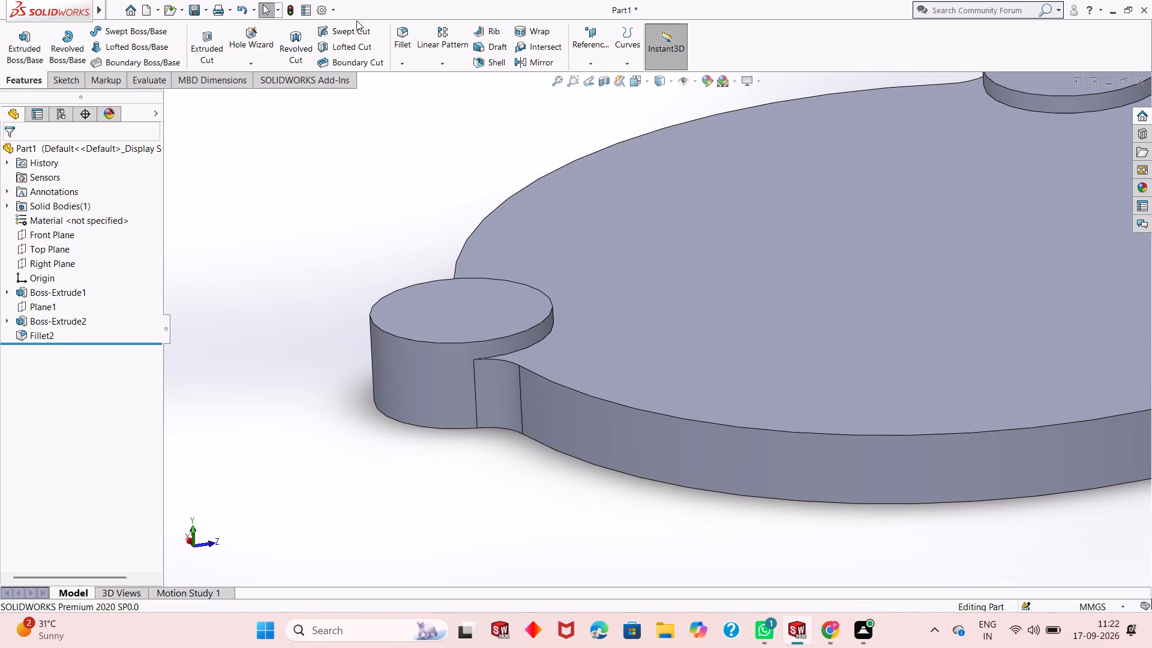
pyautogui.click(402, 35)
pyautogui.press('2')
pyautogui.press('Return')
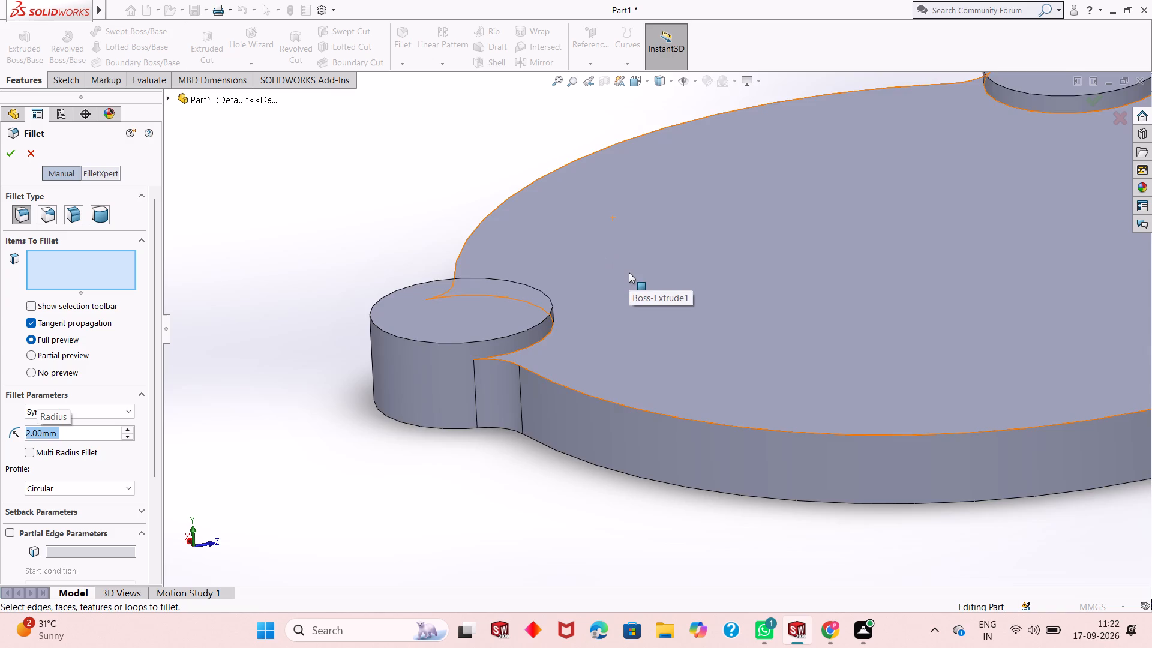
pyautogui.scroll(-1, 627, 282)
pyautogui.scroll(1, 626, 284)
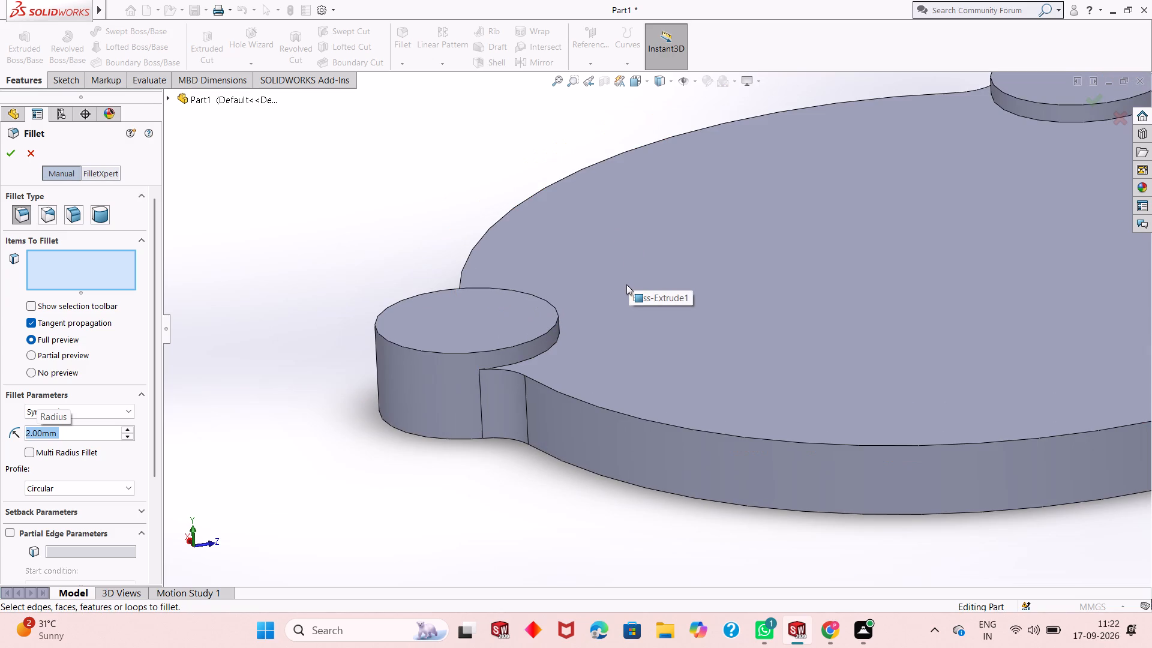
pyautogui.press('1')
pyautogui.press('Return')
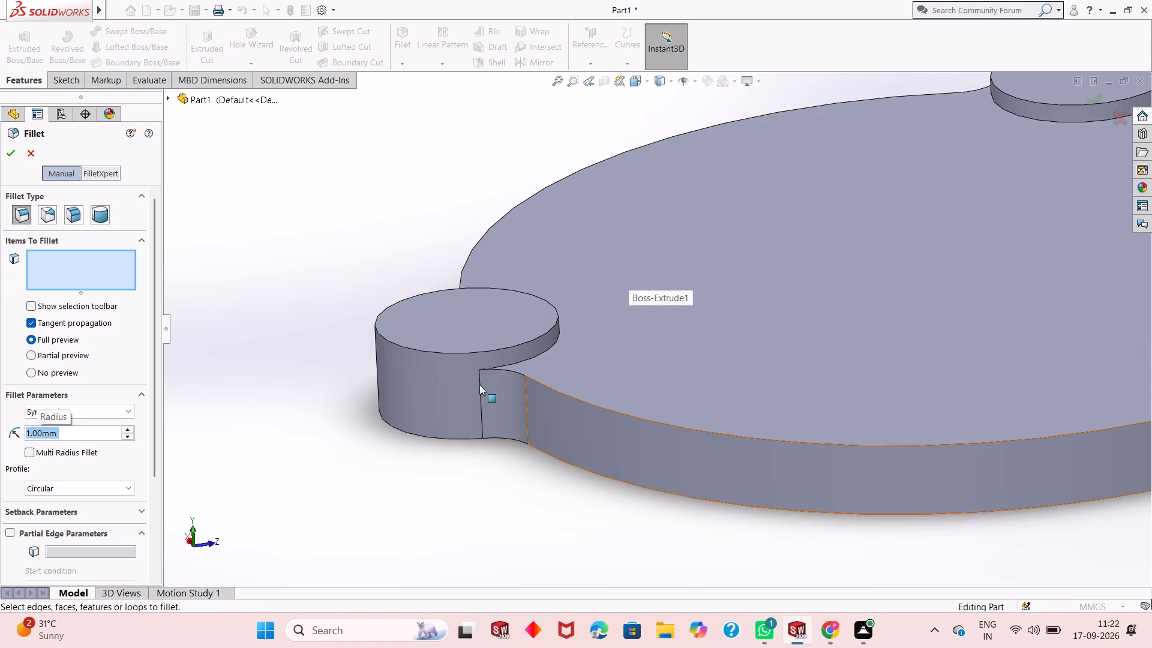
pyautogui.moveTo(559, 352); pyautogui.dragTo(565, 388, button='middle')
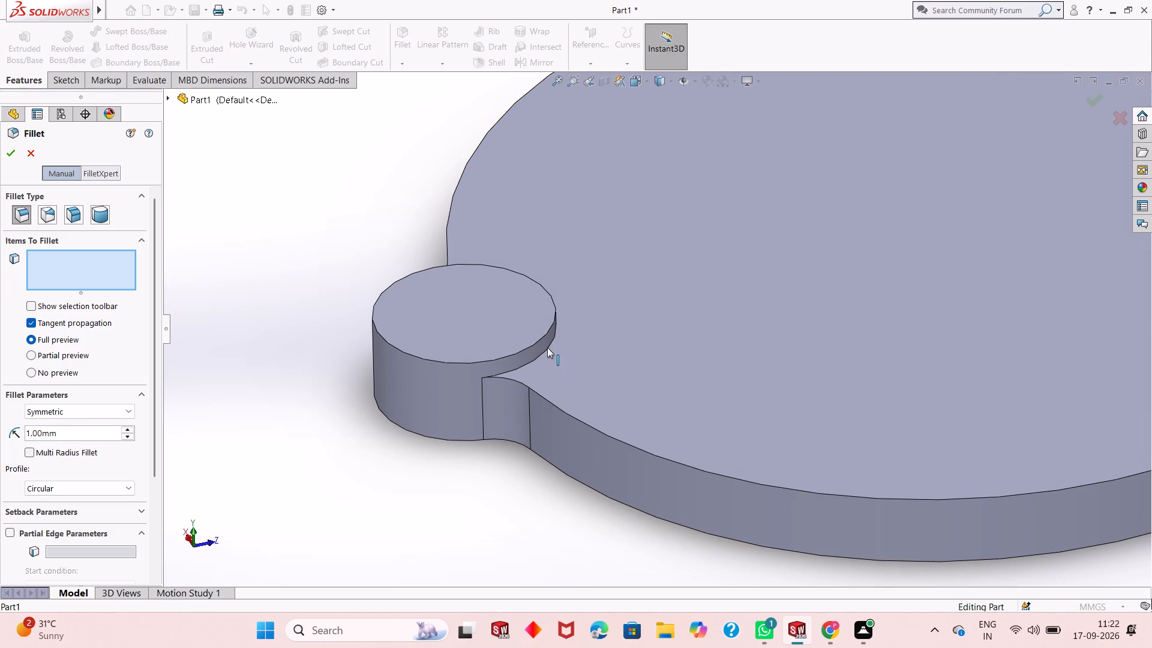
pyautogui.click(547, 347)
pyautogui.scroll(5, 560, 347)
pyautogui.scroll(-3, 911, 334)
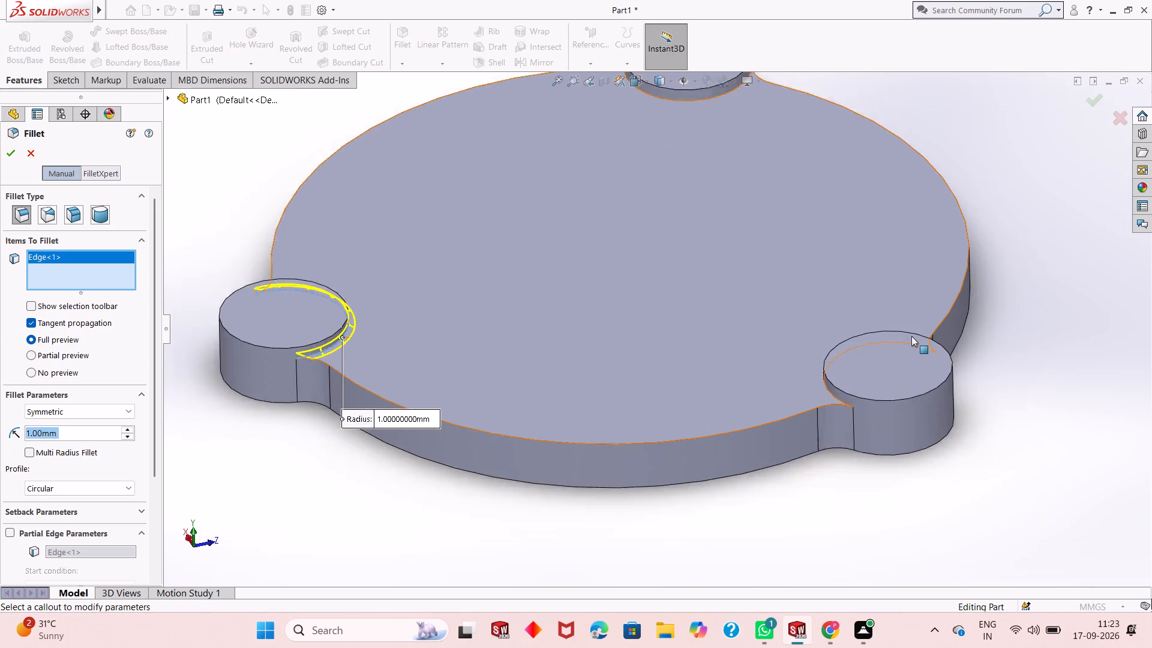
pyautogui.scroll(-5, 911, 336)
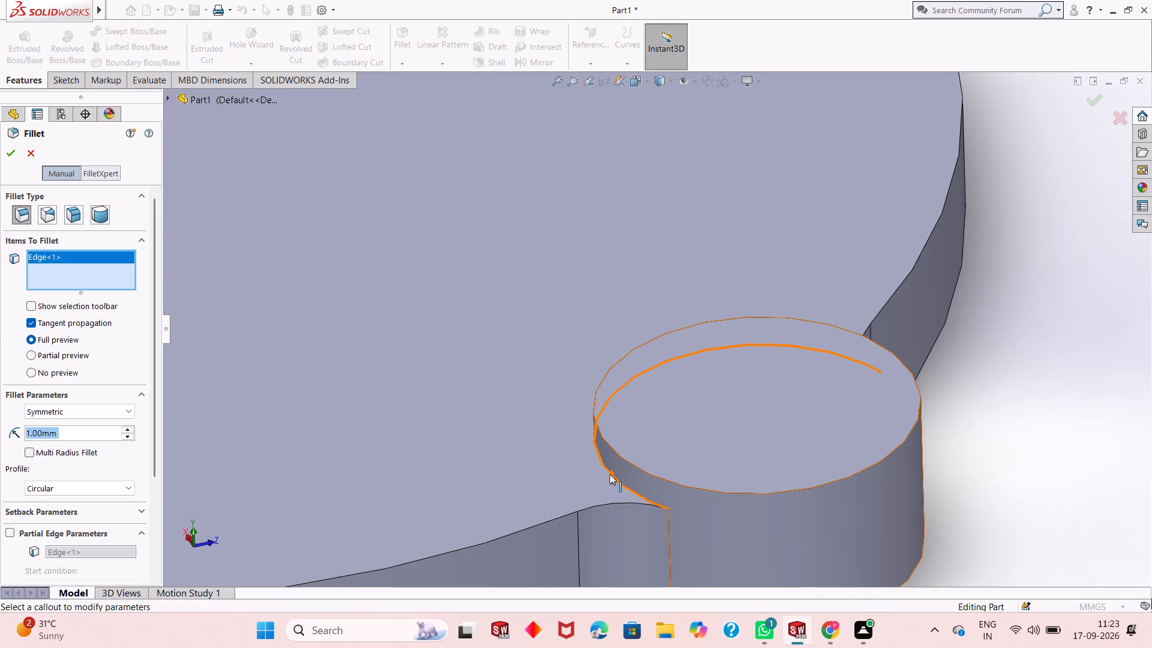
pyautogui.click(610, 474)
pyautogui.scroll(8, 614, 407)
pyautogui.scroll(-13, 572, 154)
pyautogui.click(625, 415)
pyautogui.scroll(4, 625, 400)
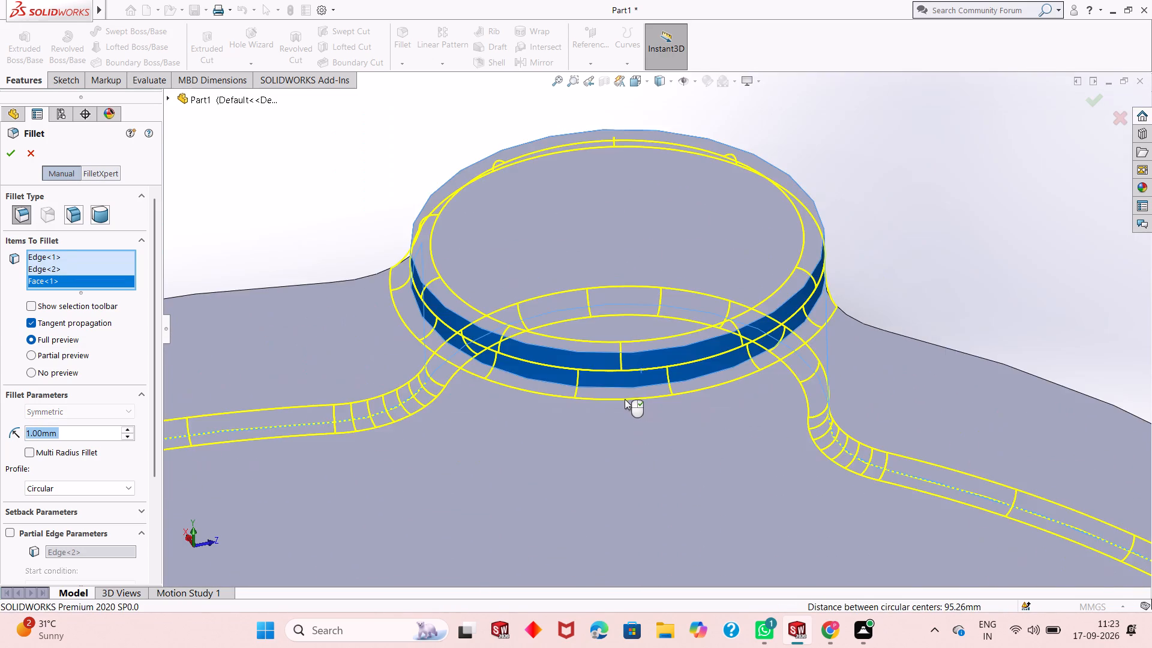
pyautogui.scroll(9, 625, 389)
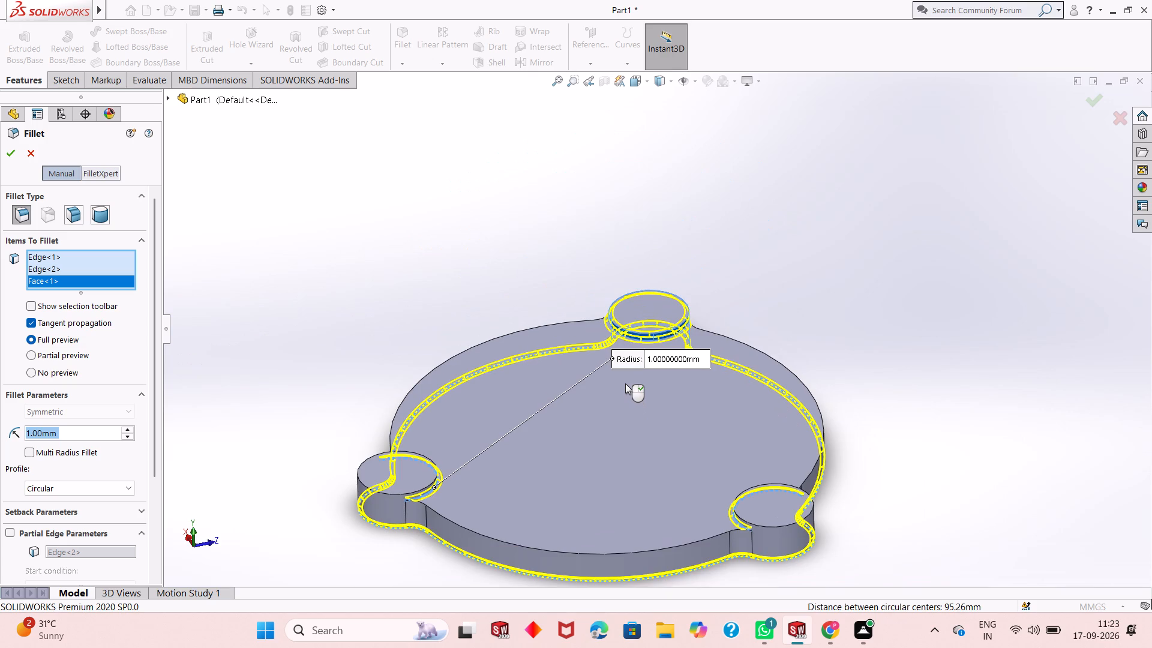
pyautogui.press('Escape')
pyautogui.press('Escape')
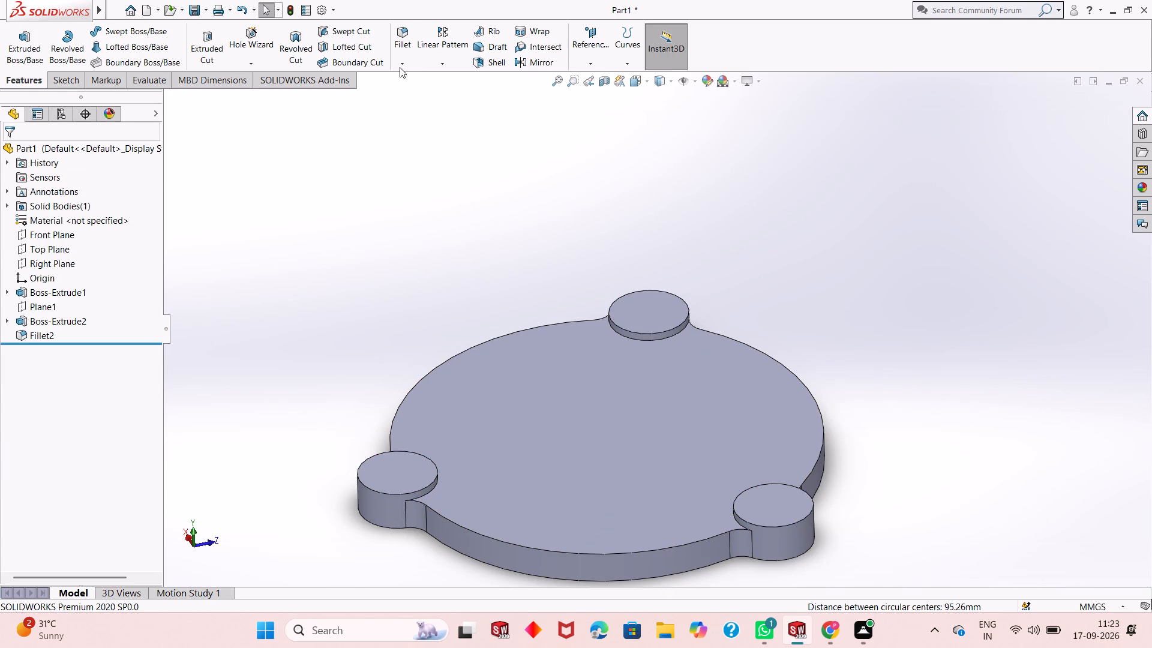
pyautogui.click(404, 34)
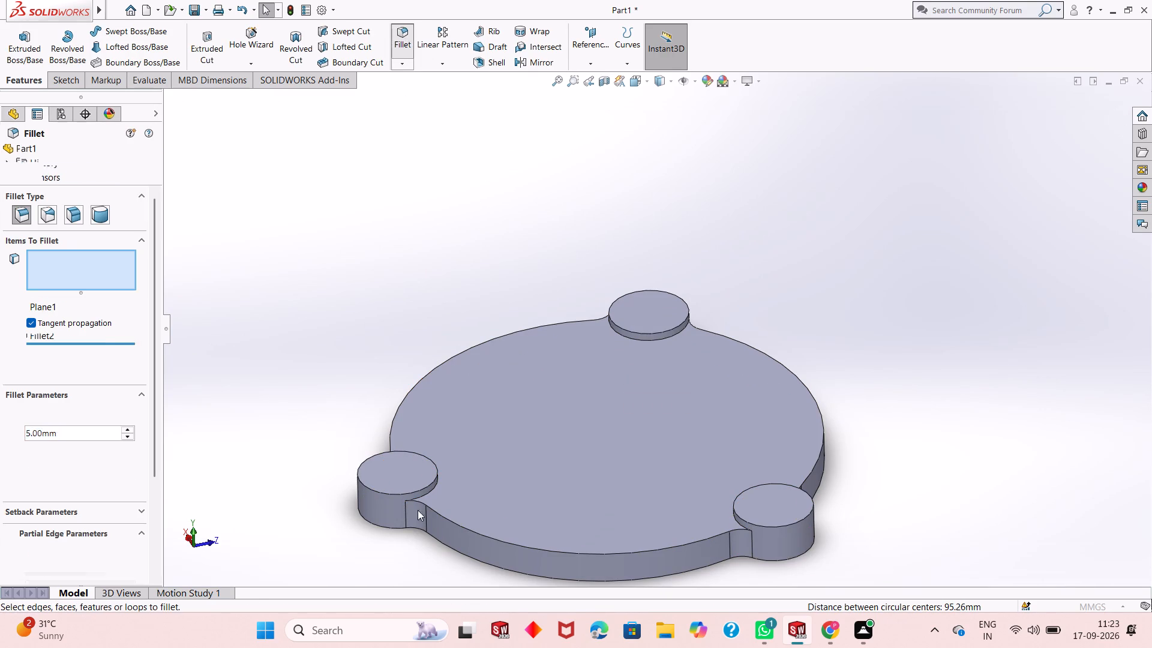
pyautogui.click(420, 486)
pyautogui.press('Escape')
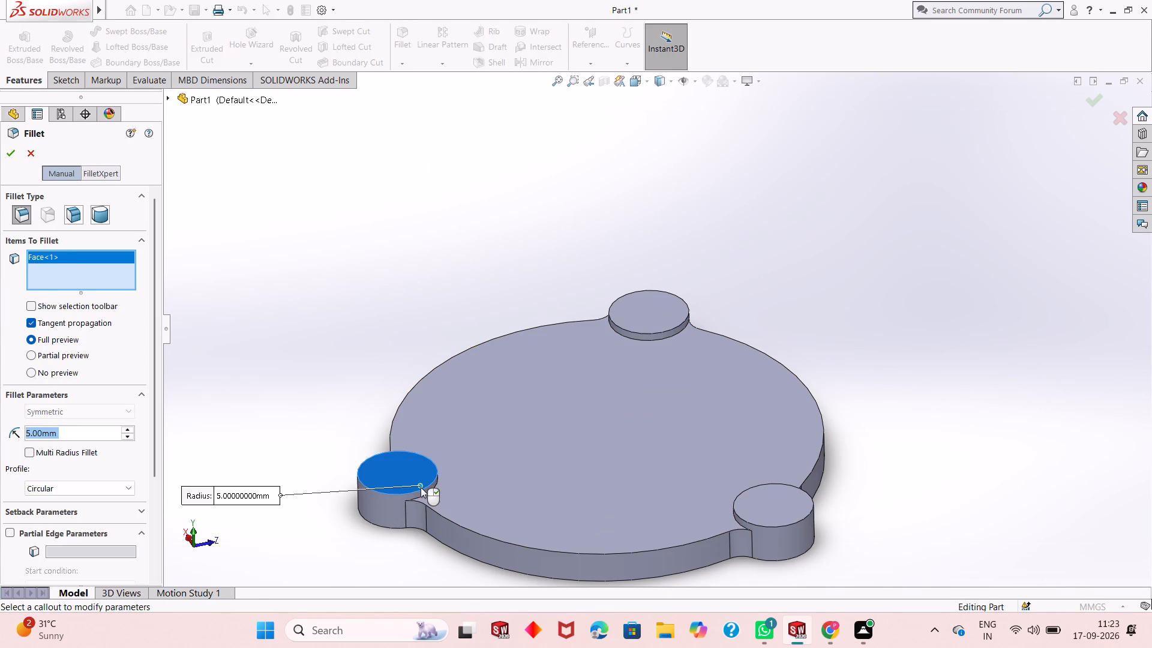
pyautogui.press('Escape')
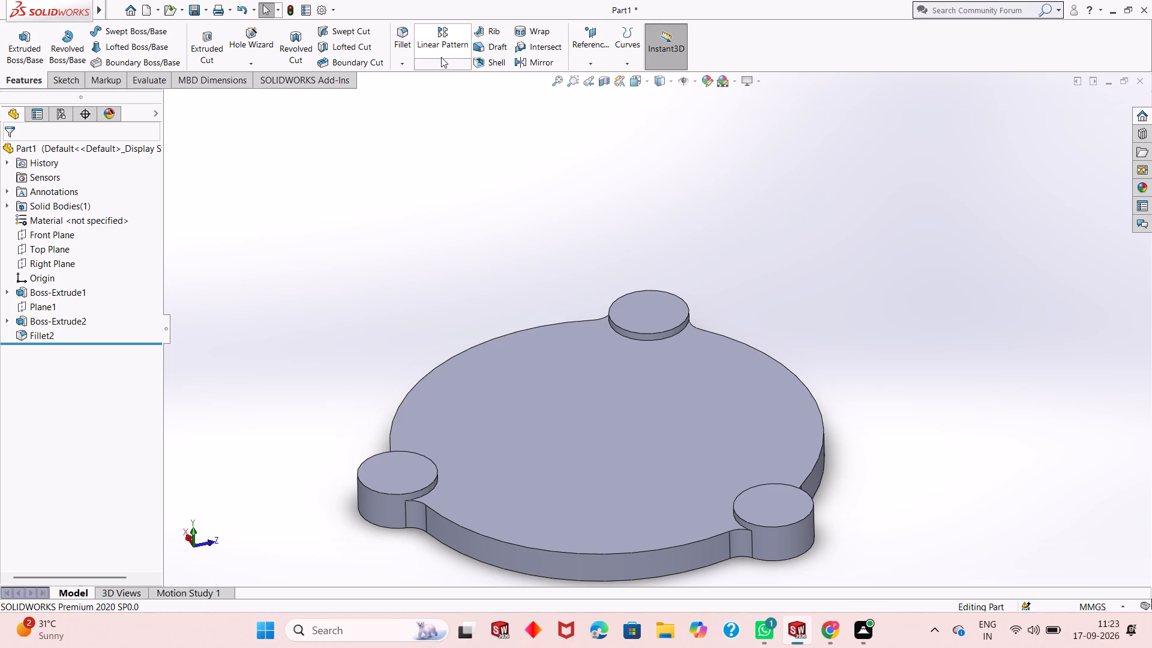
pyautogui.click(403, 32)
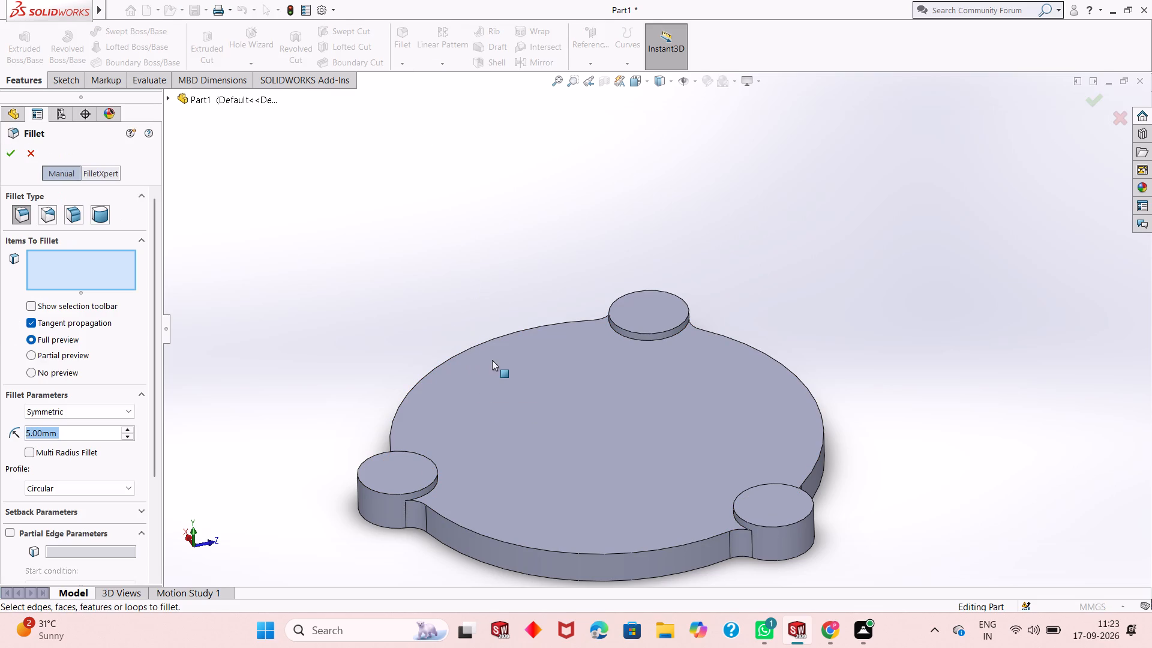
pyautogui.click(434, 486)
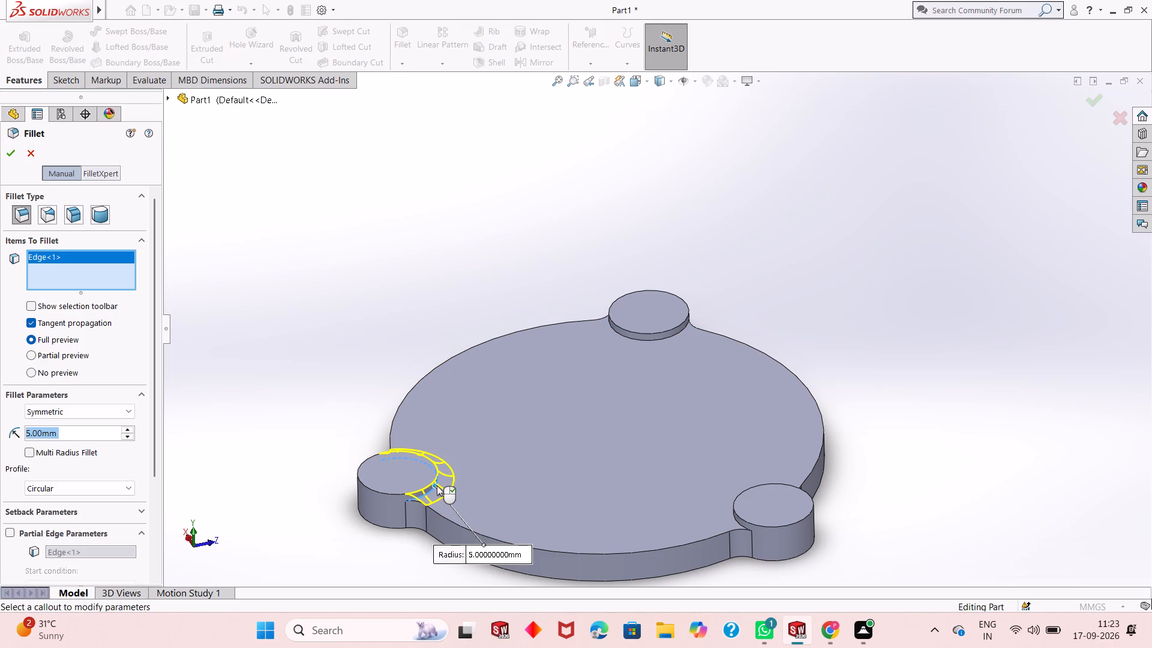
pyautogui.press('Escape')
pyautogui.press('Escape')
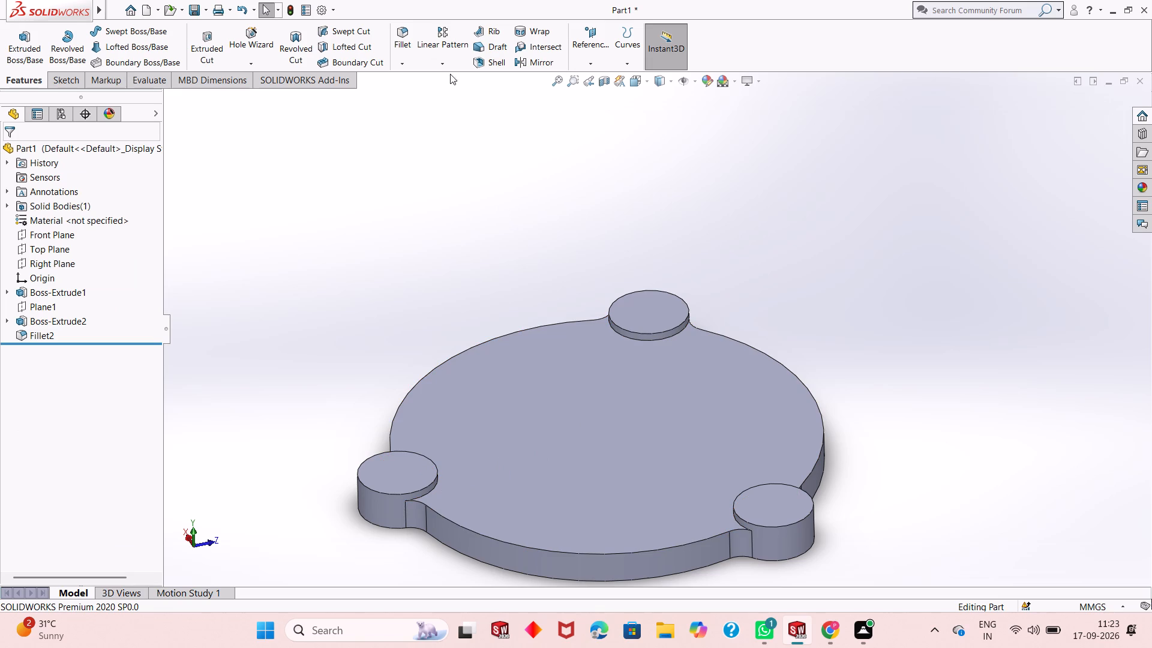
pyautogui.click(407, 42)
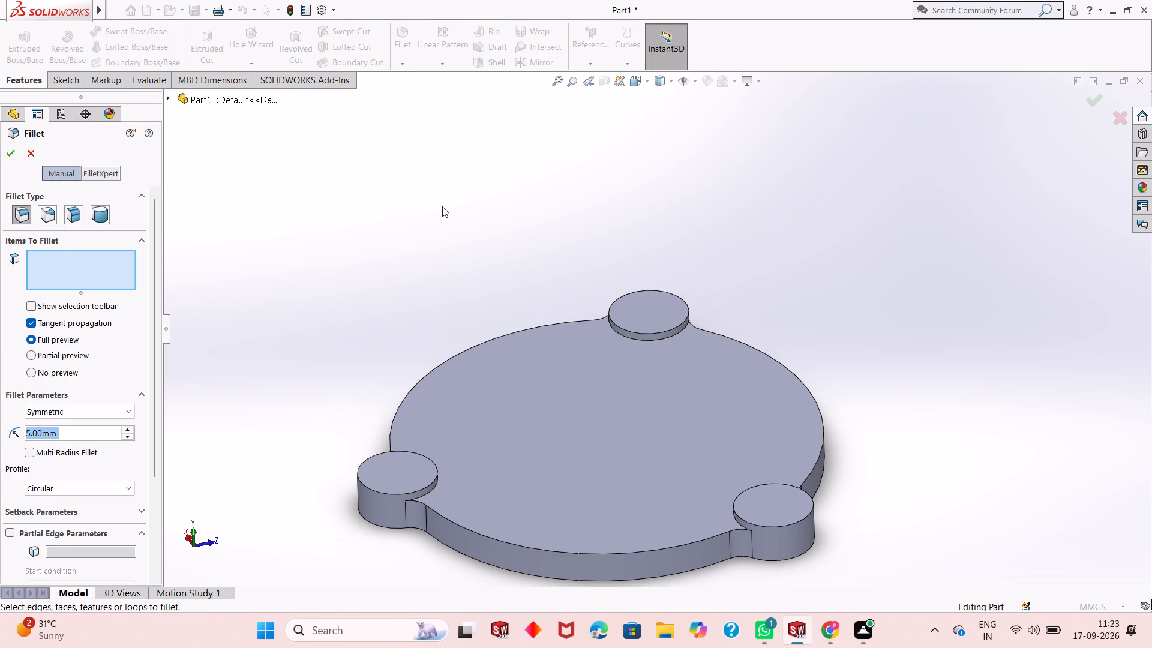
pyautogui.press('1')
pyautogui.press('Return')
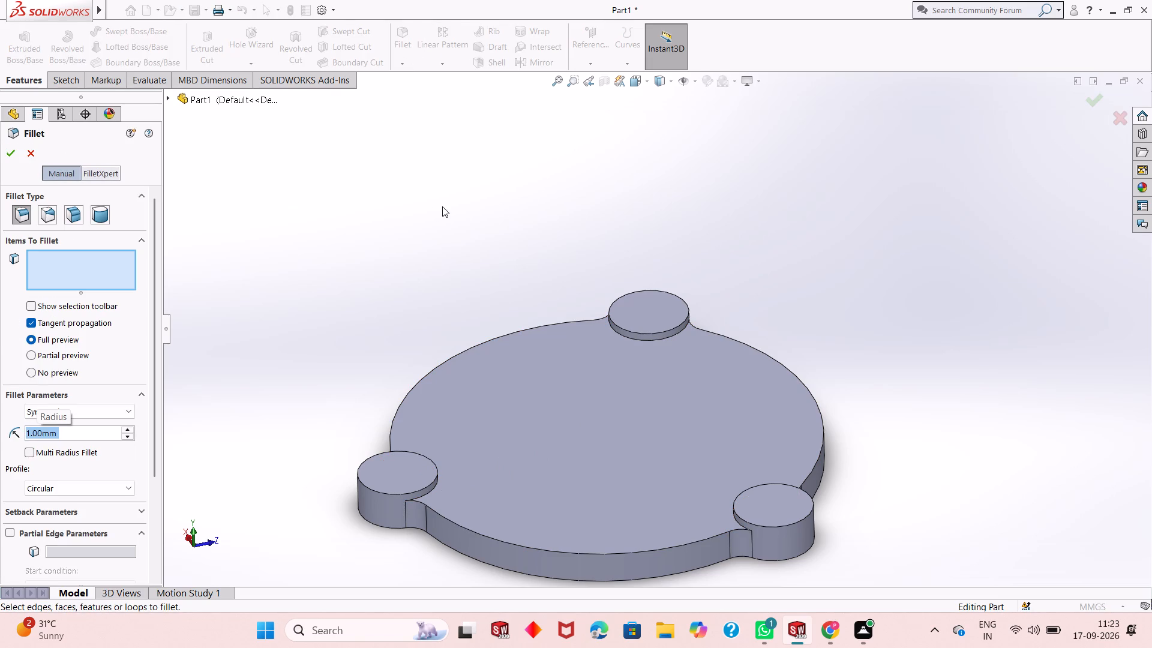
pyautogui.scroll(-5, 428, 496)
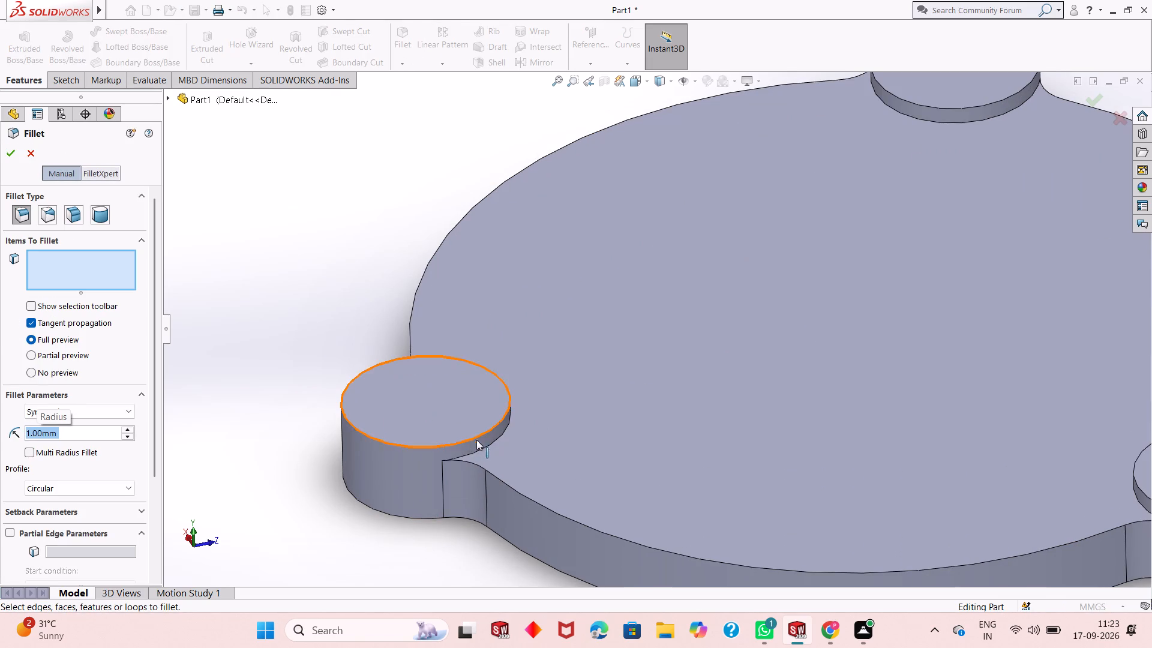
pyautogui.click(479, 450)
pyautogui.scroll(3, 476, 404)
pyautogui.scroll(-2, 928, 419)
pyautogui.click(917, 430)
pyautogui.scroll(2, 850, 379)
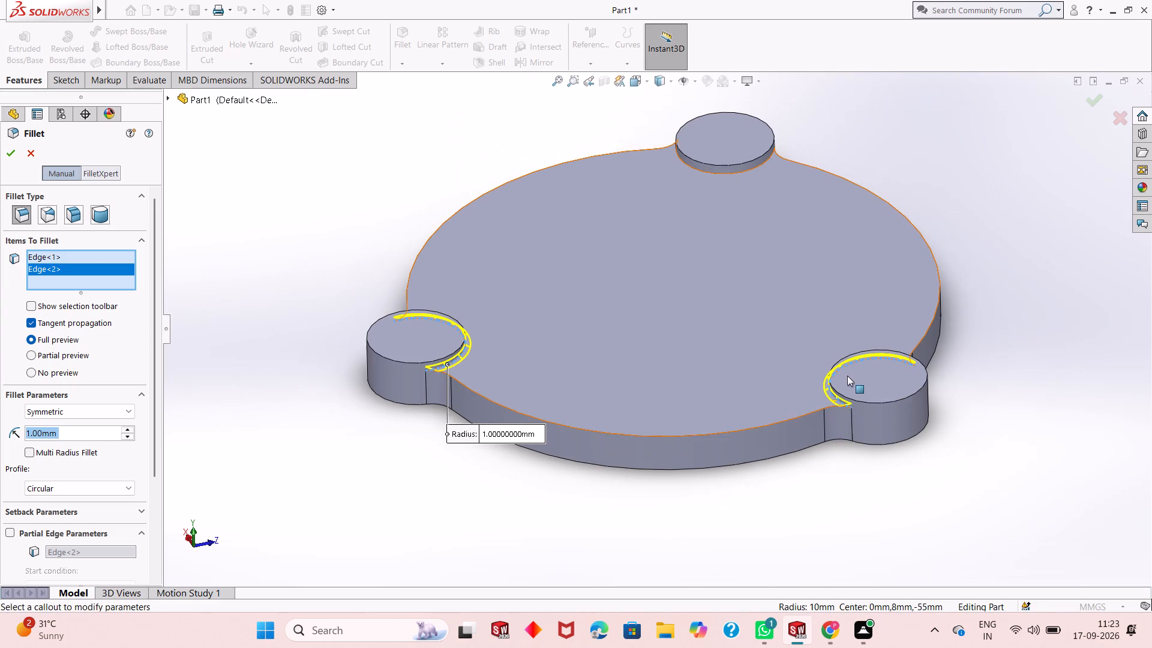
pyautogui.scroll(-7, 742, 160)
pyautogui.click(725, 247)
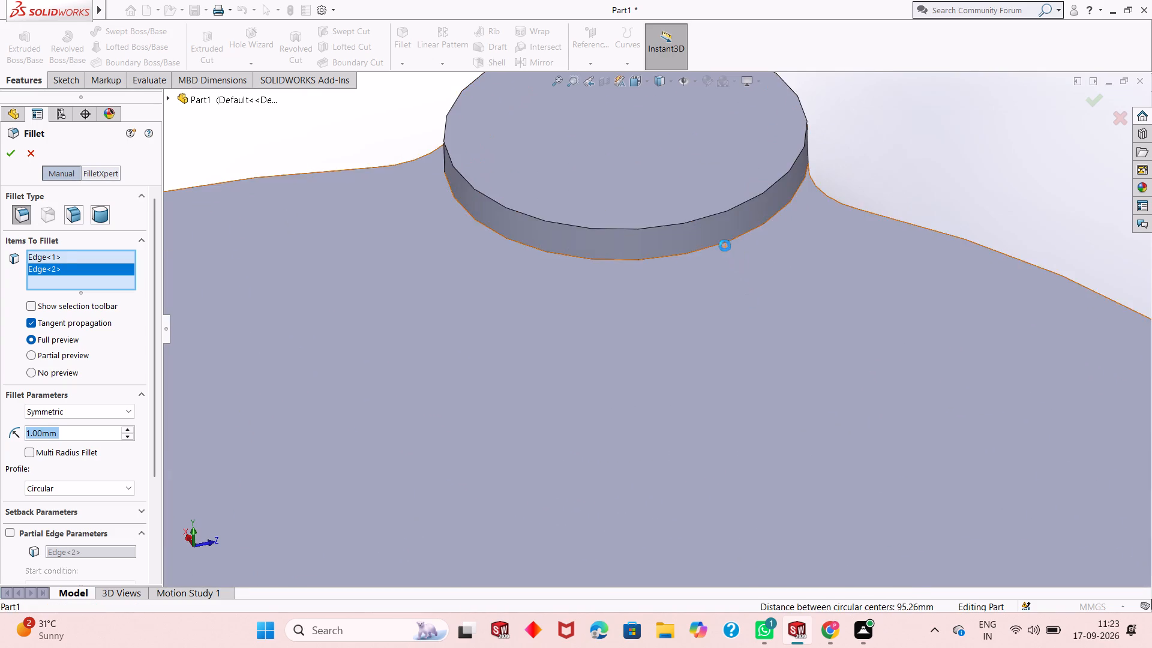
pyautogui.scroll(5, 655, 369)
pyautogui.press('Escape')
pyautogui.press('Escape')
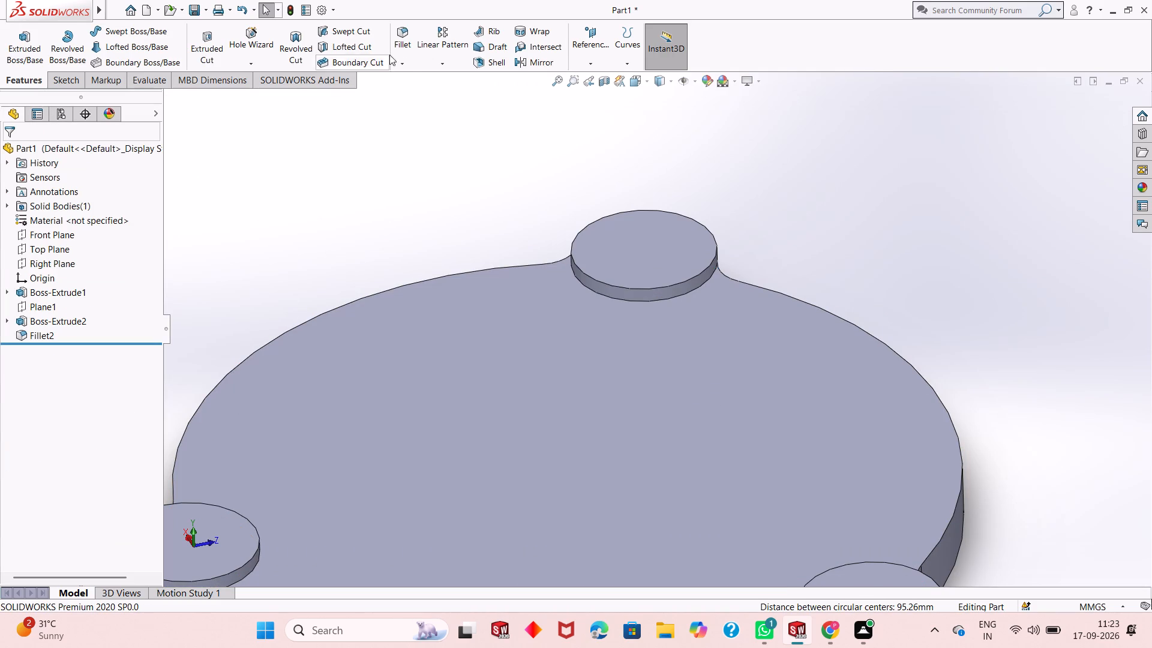
# Begin a 1 mm symmetric fillet with the curved base edges where two of the bosses meet the disc's top face.
pyautogui.click(410, 31)
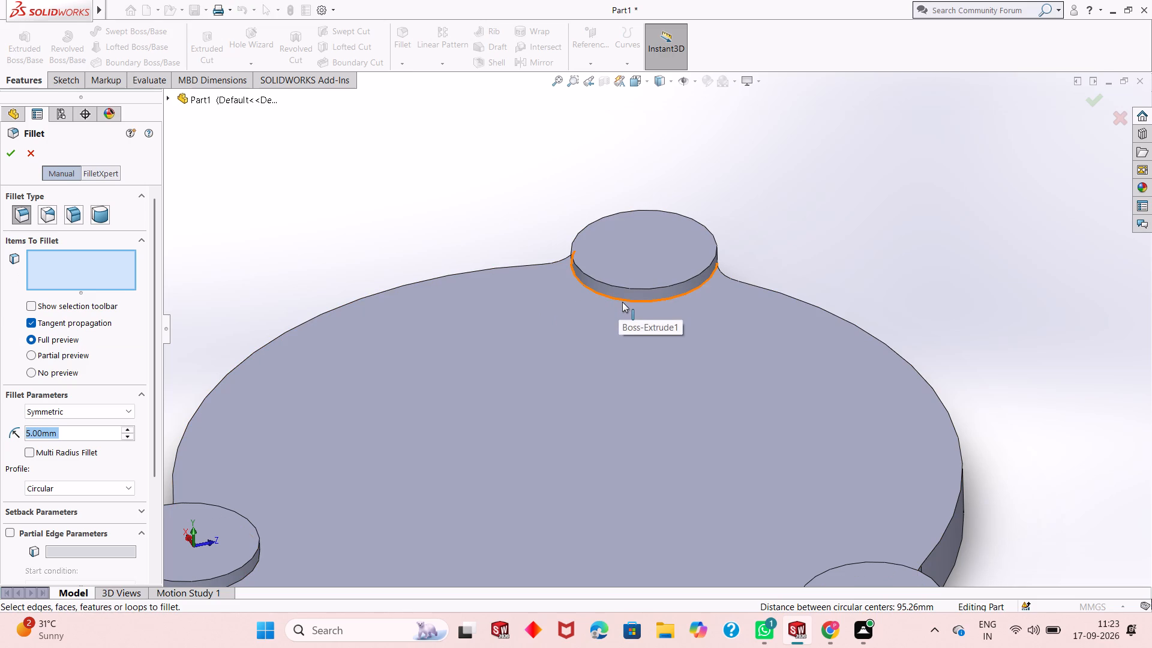
pyautogui.press('1')
pyautogui.press('Return')
pyautogui.click(622, 302)
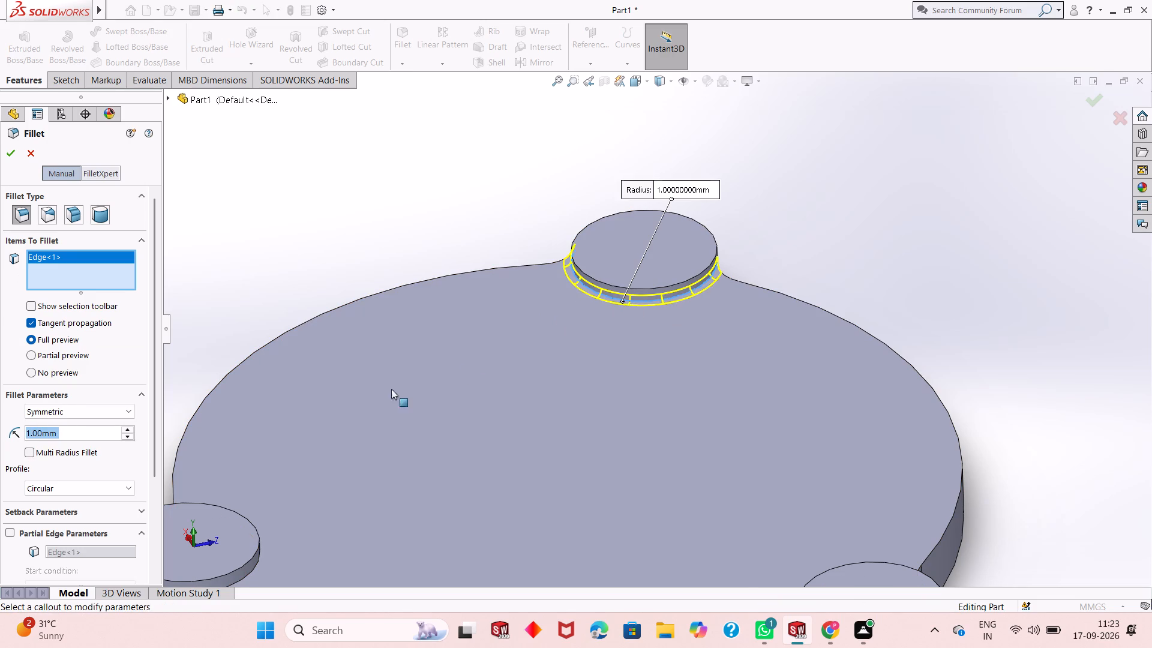
pyautogui.scroll(3, 362, 394)
pyautogui.scroll(-8, 411, 486)
pyautogui.scroll(-5, 637, 299)
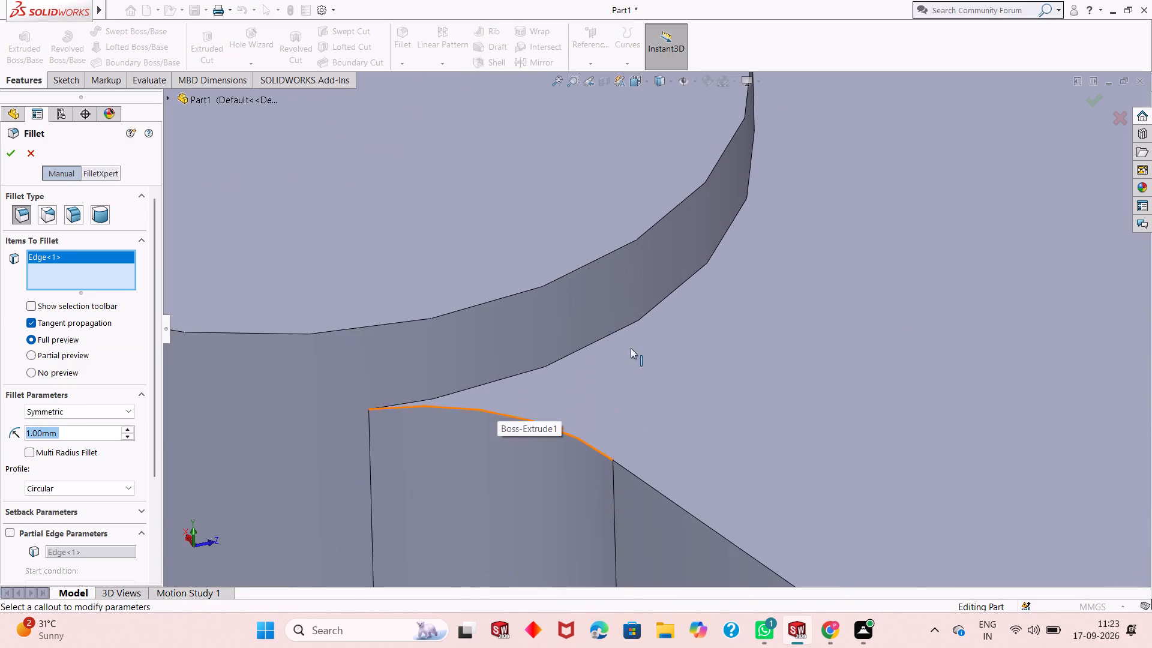
pyautogui.click(625, 329)
pyautogui.scroll(5, 467, 326)
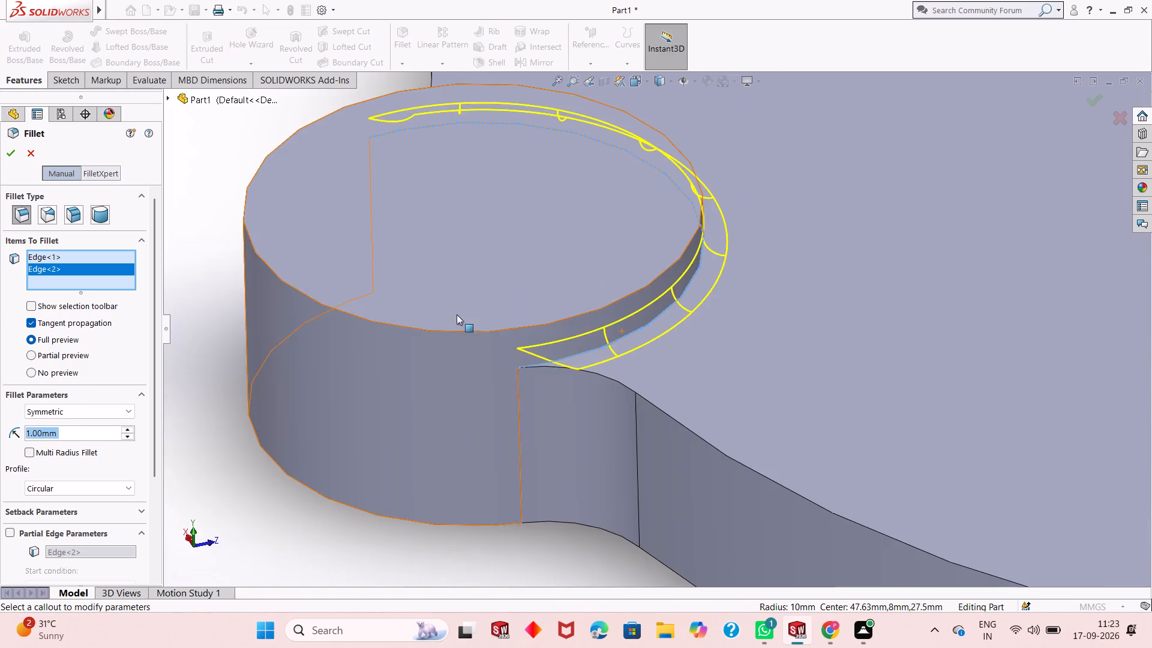
# Add the third boss's curved base edge on the disc's top face and complete the 1 mm fillet on all three bosses.
pyautogui.scroll(9, 457, 314)
pyautogui.scroll(-4, 927, 394)
pyautogui.scroll(-4, 890, 230)
pyautogui.scroll(-5, 910, 324)
pyautogui.click(575, 450)
pyautogui.scroll(4, 577, 445)
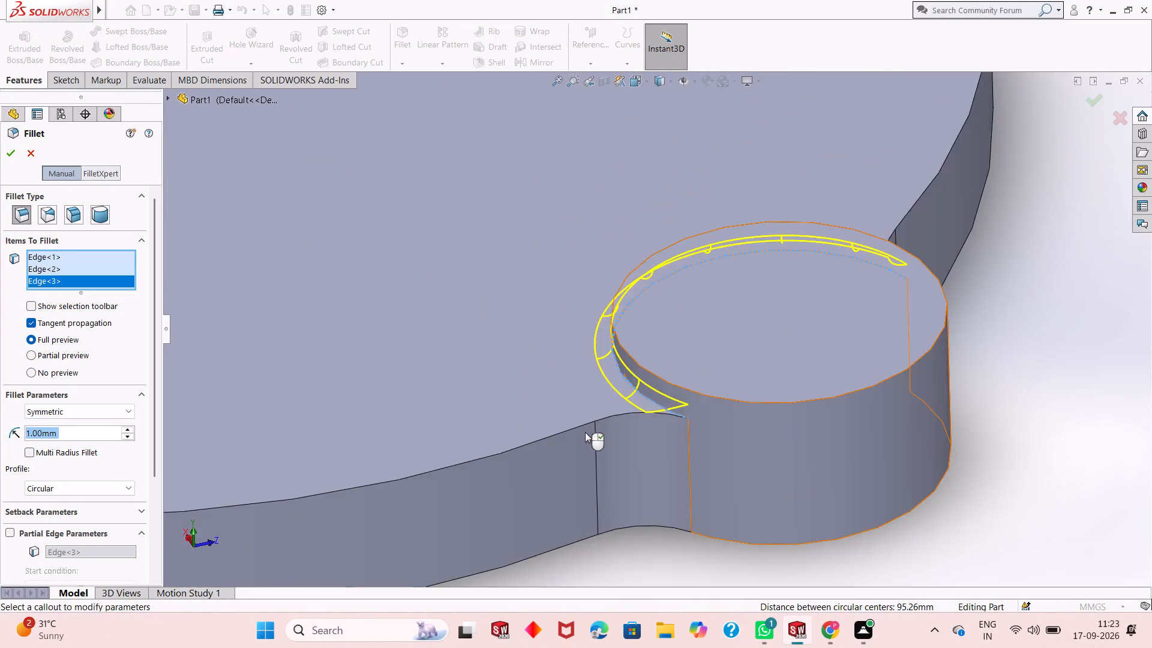
pyautogui.scroll(14, 585, 432)
pyautogui.scroll(-4, 590, 262)
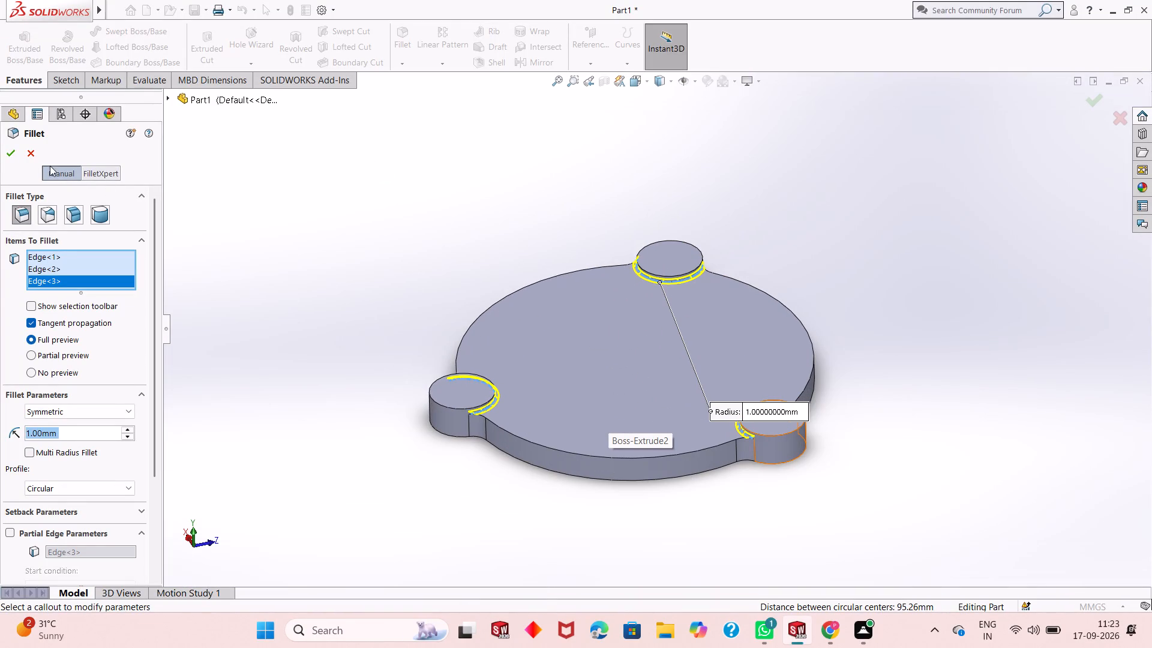
pyautogui.click(11, 152)
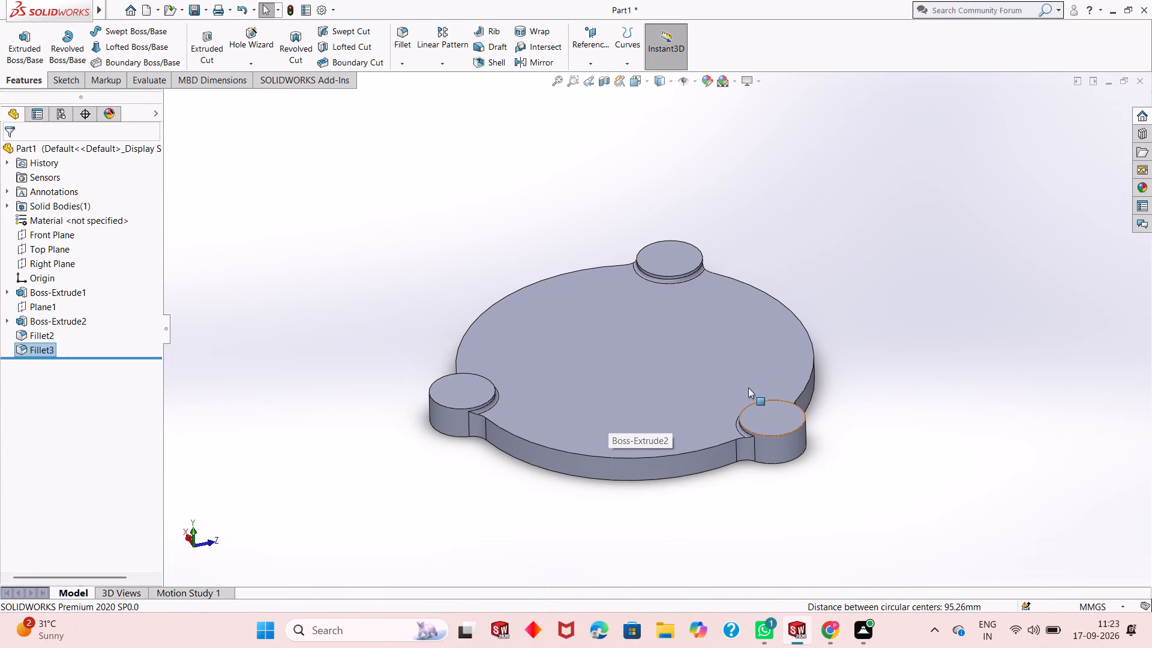
pyautogui.press('Escape')
pyautogui.press('Escape')
pyautogui.press('Escape')
pyautogui.press('Escape')
# Examine the fillets around the three bosses and the overall disc shape from several angles.
pyautogui.scroll(-3, 577, 422)
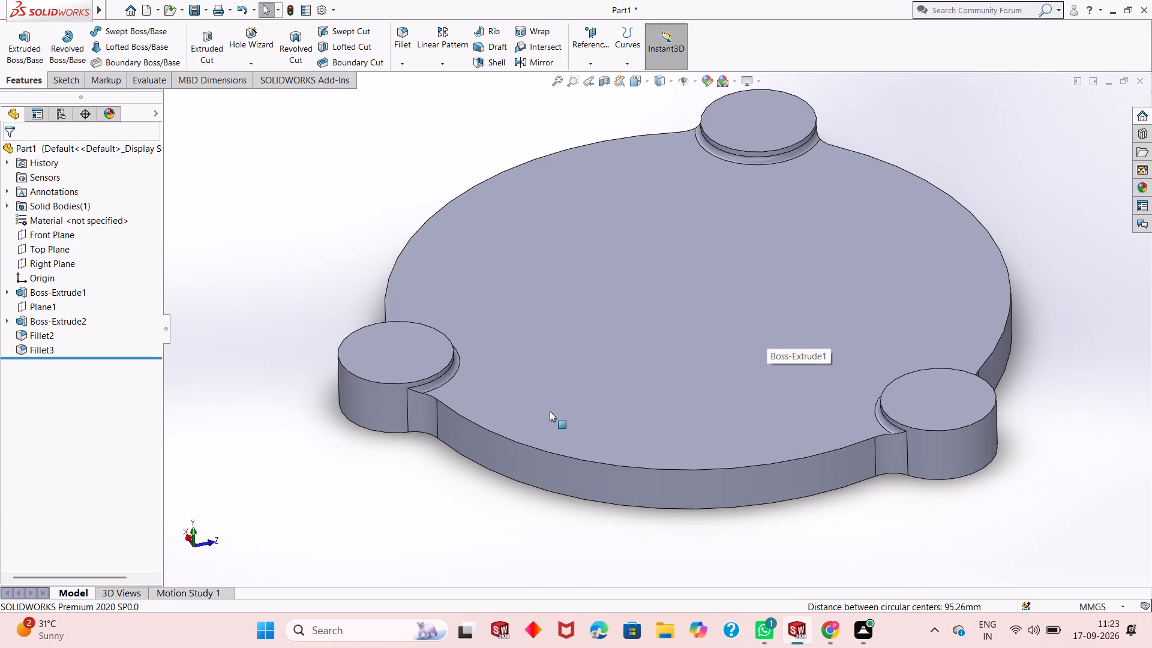
pyautogui.scroll(-5, 499, 397)
pyautogui.scroll(7, 493, 390)
pyautogui.scroll(-5, 805, 176)
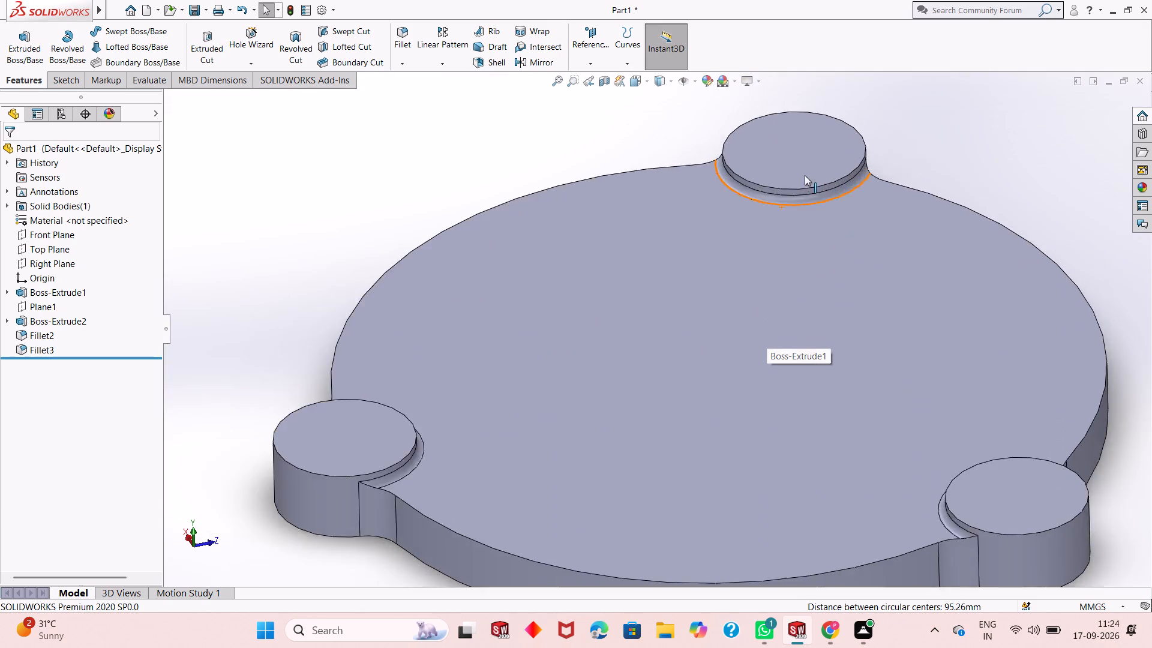
pyautogui.scroll(-2, 805, 175)
pyautogui.moveTo(775, 384); pyautogui.dragTo(775, 323, button='middle')
pyautogui.scroll(3, 780, 334)
pyautogui.moveTo(886, 371); pyautogui.dragTo(886, 372, button='middle')
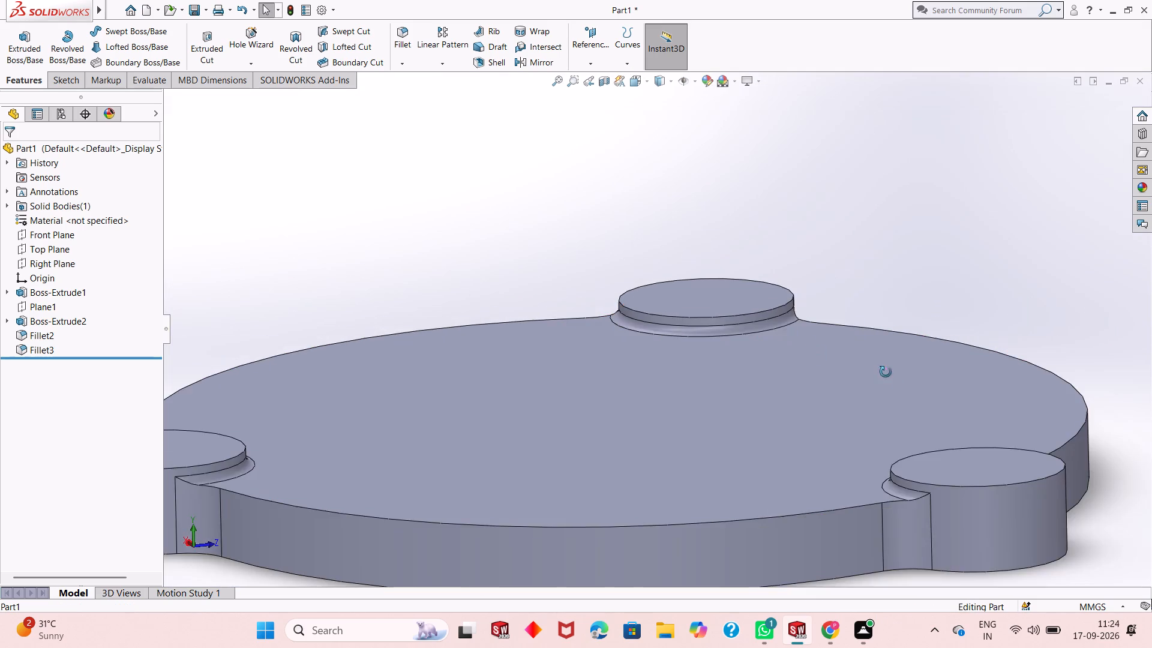
pyautogui.moveTo(886, 372); pyautogui.dragTo(946, 361, button='middle')
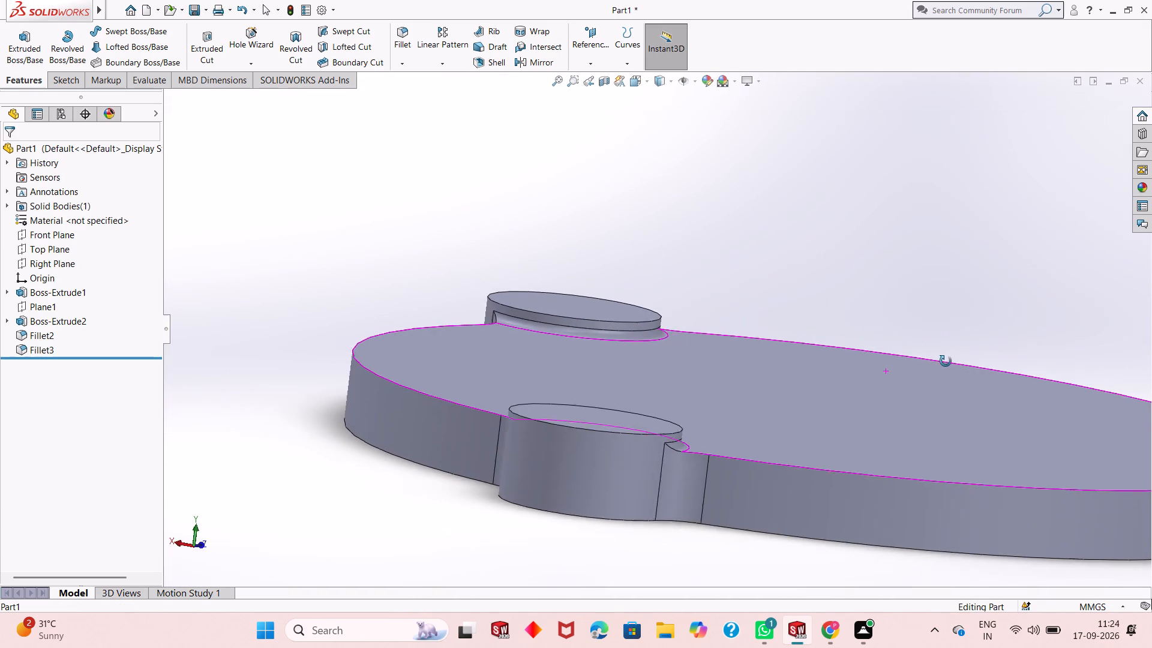
pyautogui.moveTo(946, 361); pyautogui.dragTo(947, 361, button='middle')
pyautogui.scroll(5, 920, 353)
pyautogui.scroll(-5, 923, 325)
pyautogui.moveTo(816, 413); pyautogui.dragTo(814, 453, button='middle')
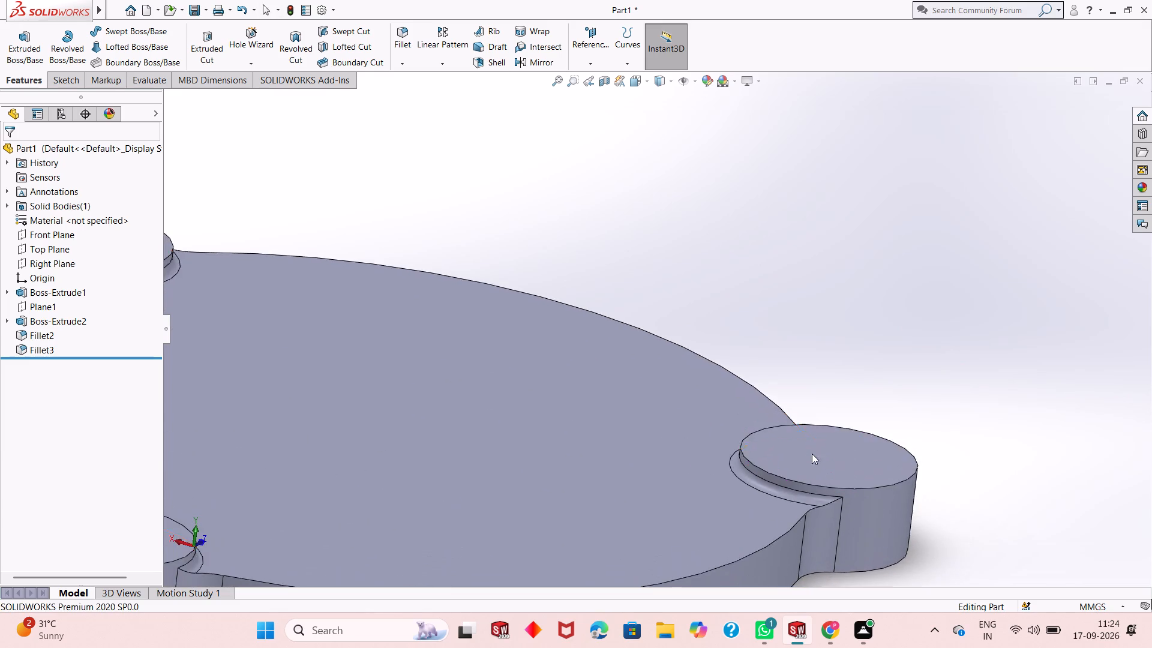
pyautogui.scroll(8, 688, 416)
pyautogui.scroll(-5, 542, 353)
pyautogui.moveTo(615, 337); pyautogui.dragTo(607, 447, button='middle')
pyautogui.scroll(3, 618, 426)
pyautogui.scroll(-1, 685, 324)
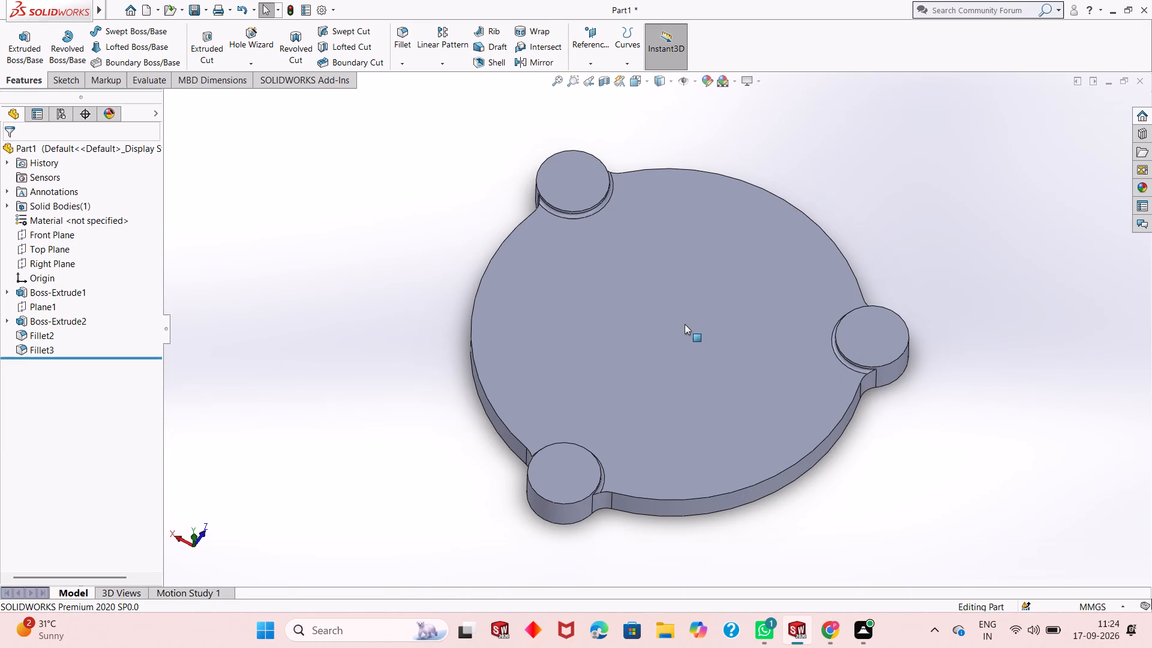
pyautogui.scroll(-3, 685, 324)
pyautogui.scroll(2, 685, 324)
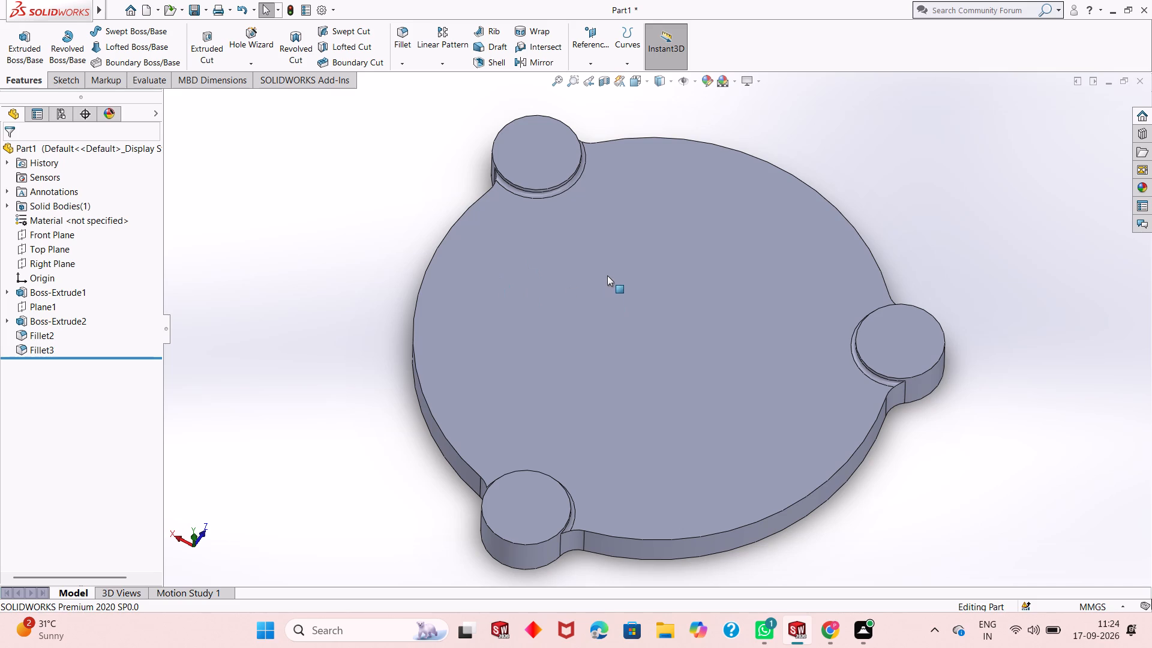
# Start a sketch on the disc's top face and draw a circle about 65 mm in diameter centred on the origin.
pyautogui.click(675, 286)
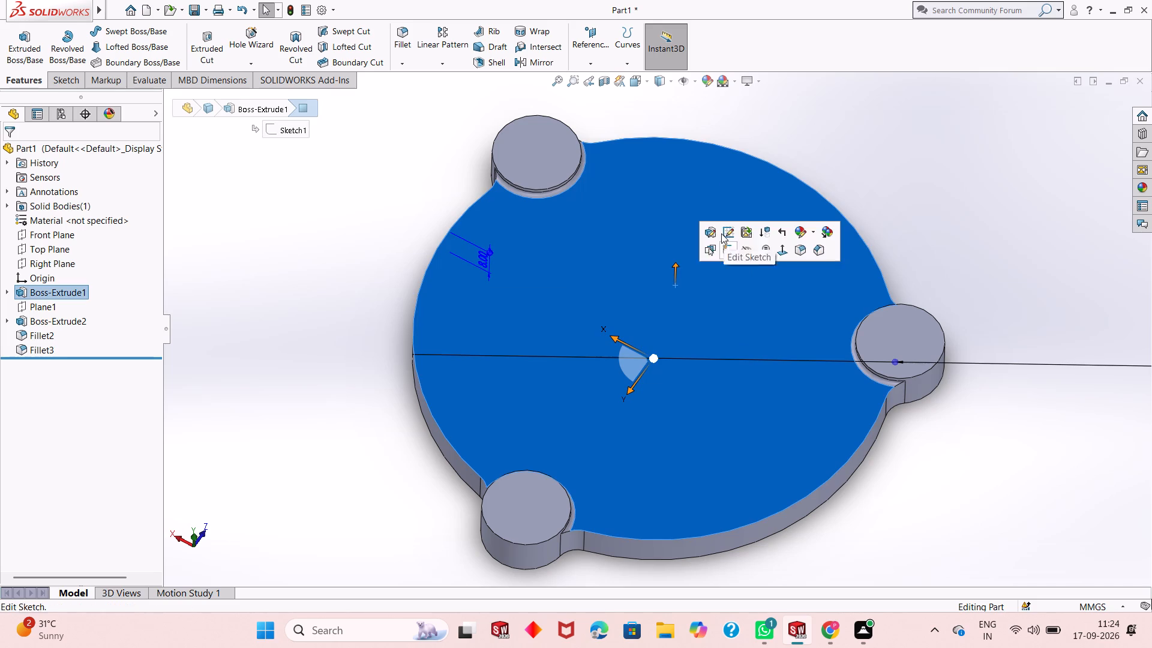
pyautogui.click(723, 252)
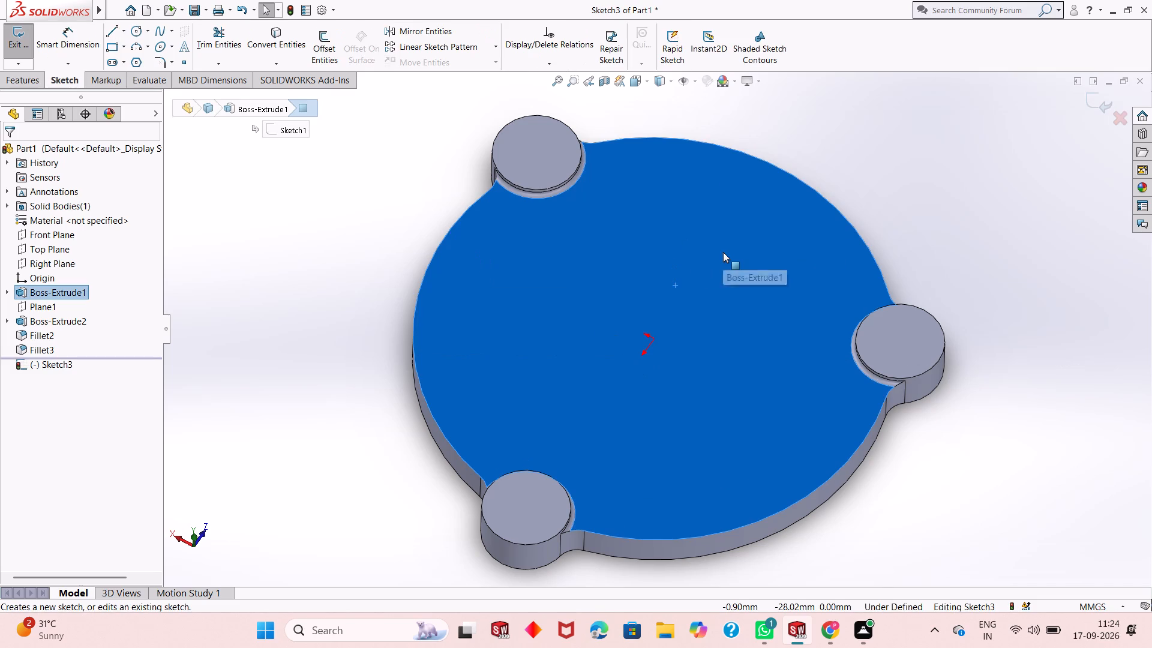
pyautogui.hotkey('ctrl', '8')
pyautogui.press('Escape')
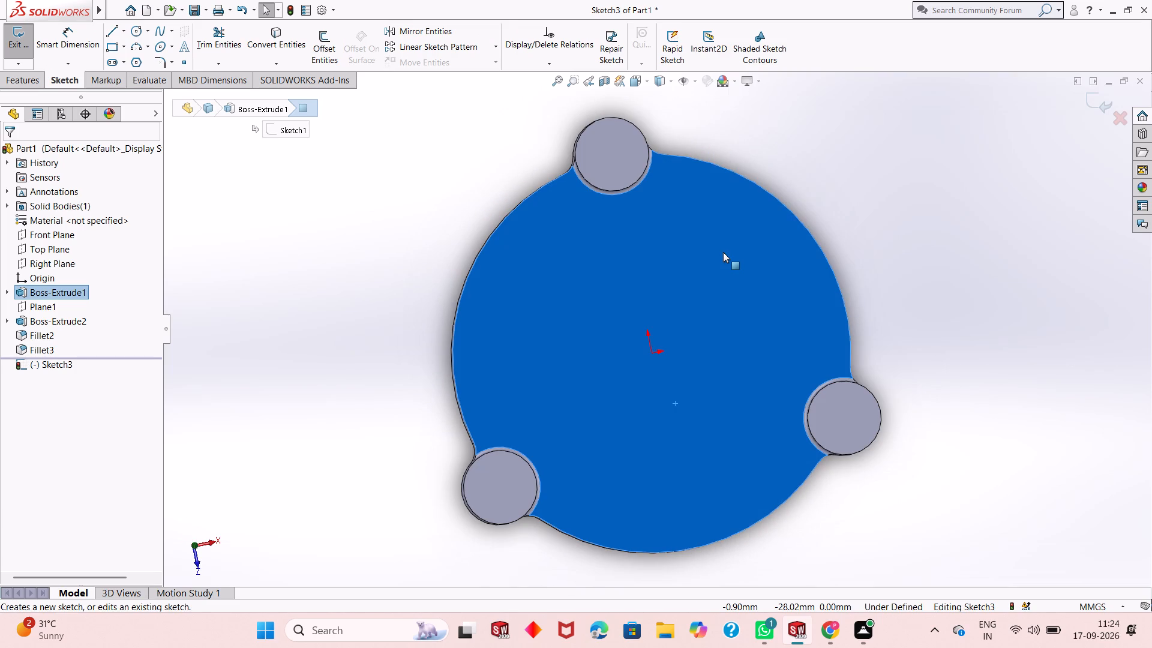
pyautogui.press('Escape')
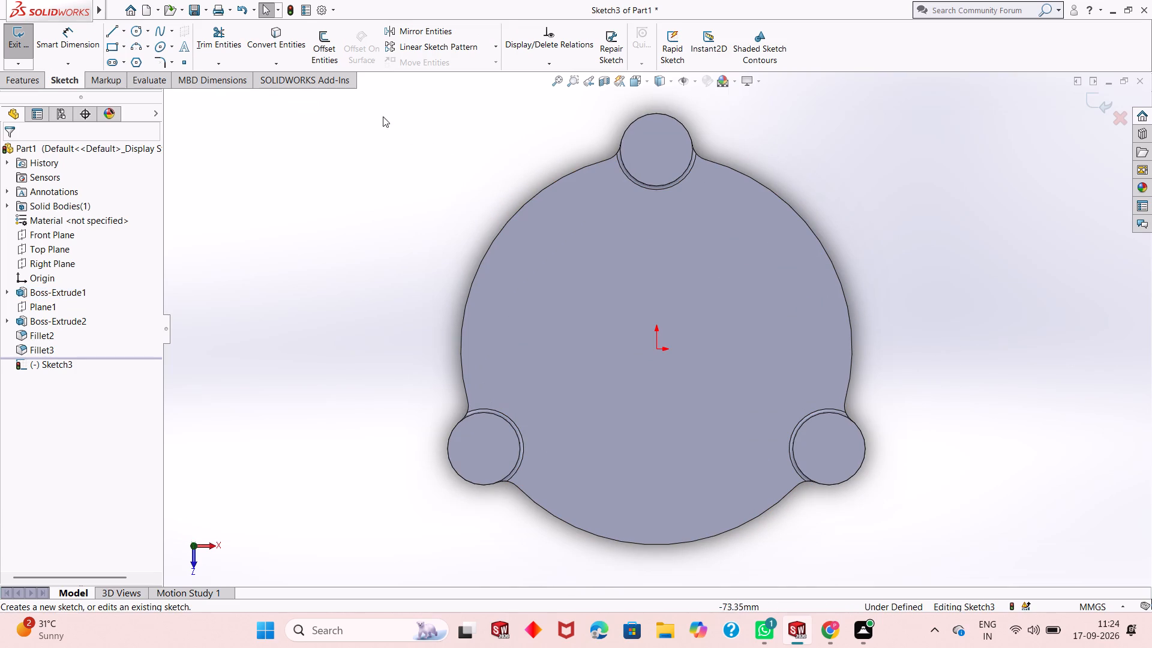
pyautogui.click(136, 28)
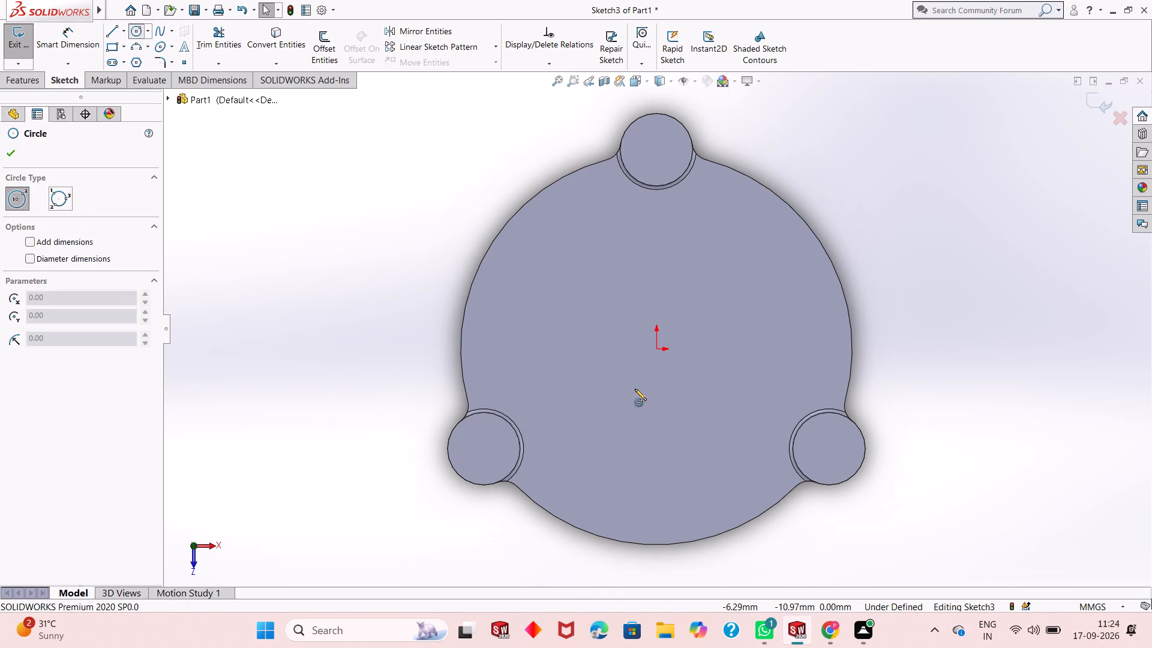
pyautogui.click(656, 349)
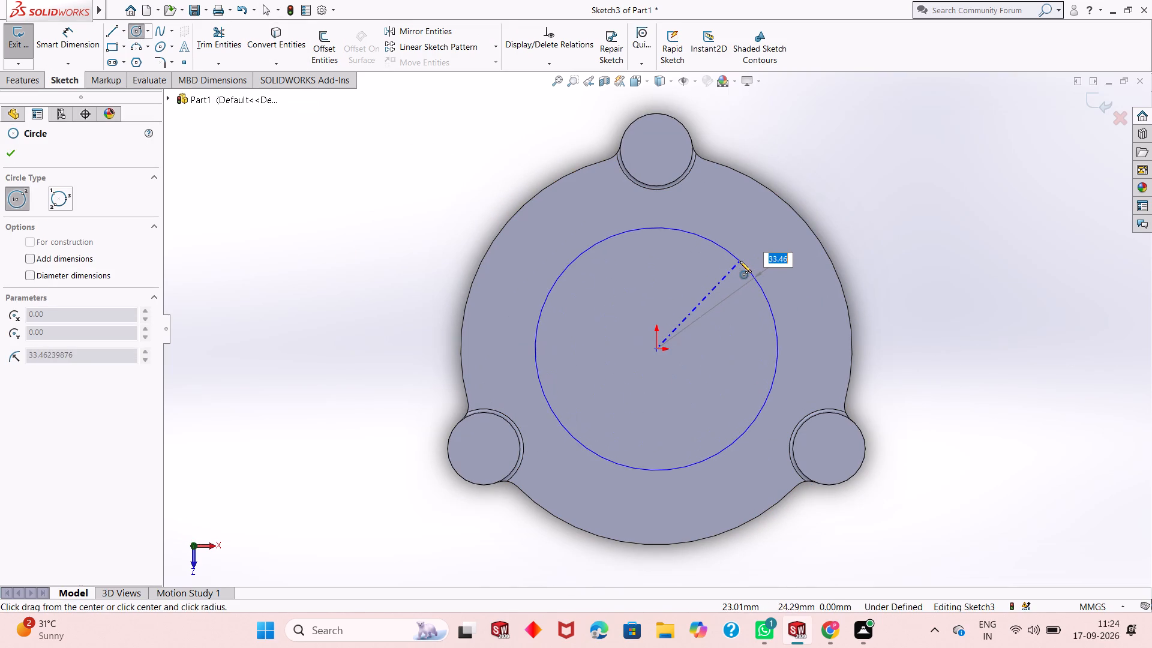
pyautogui.click(737, 264)
pyautogui.press('Escape')
pyautogui.press('Escape')
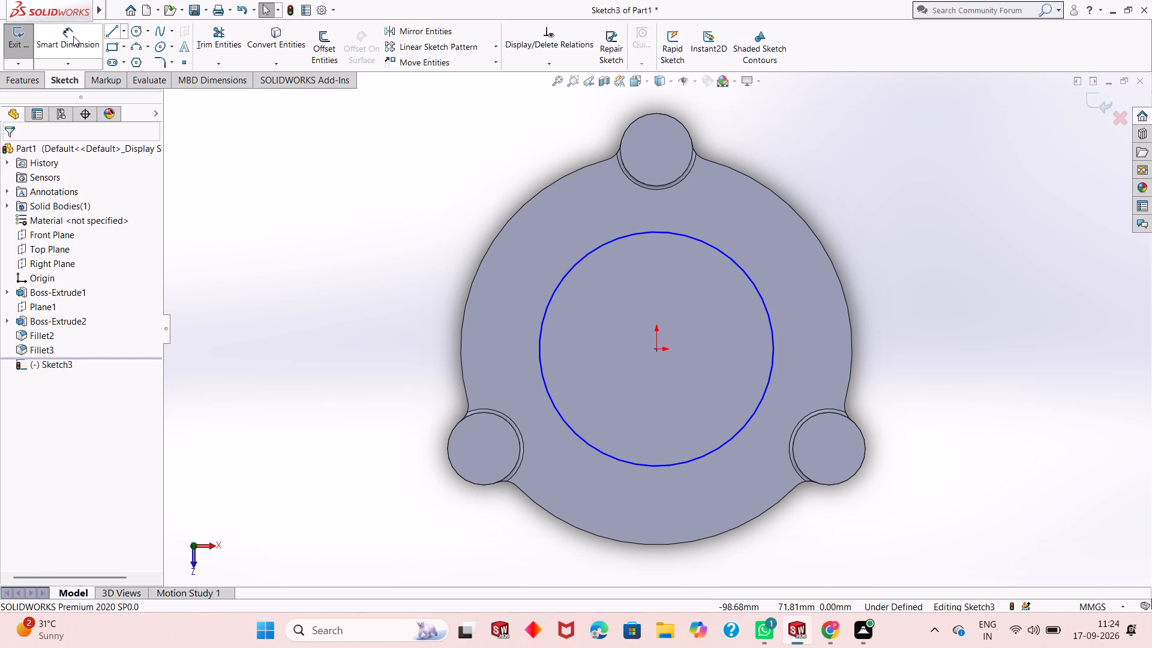
# Dimension the diameter of the sketched circle at the disc's centre.
pyautogui.click(71, 37)
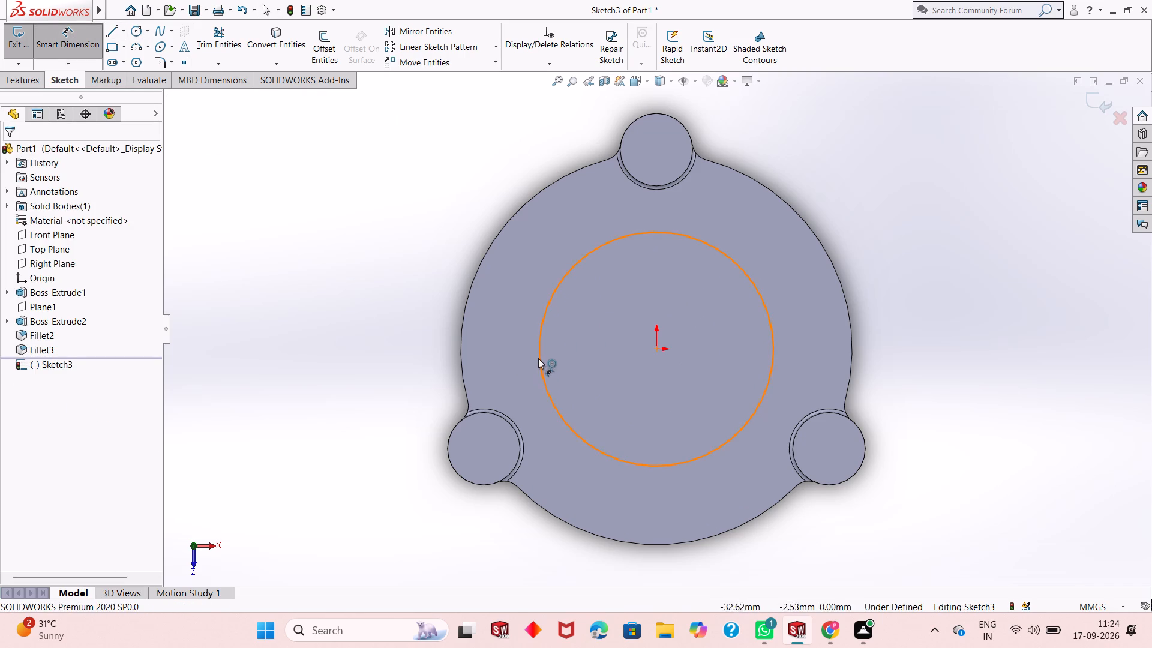
pyautogui.click(538, 358)
pyautogui.click(323, 513)
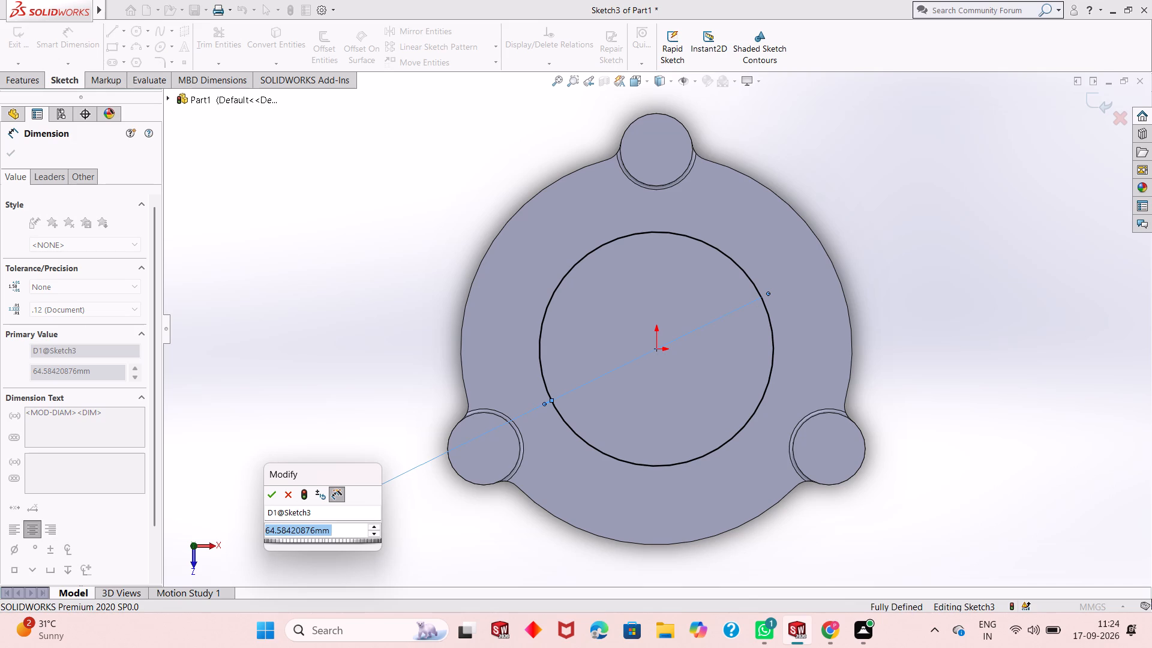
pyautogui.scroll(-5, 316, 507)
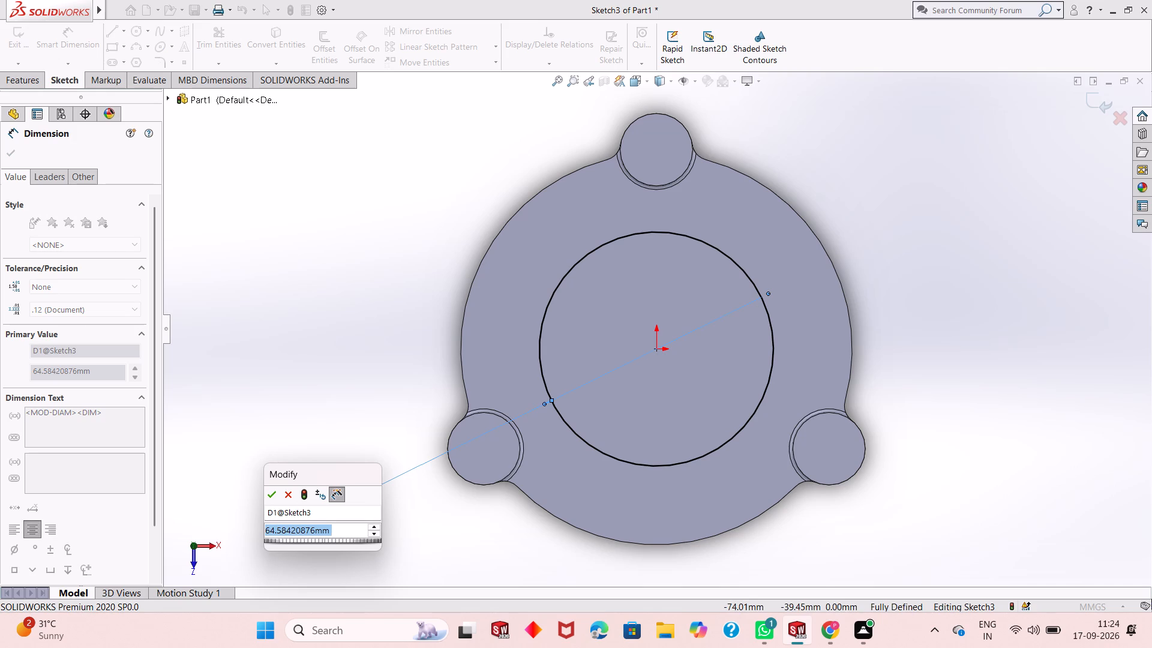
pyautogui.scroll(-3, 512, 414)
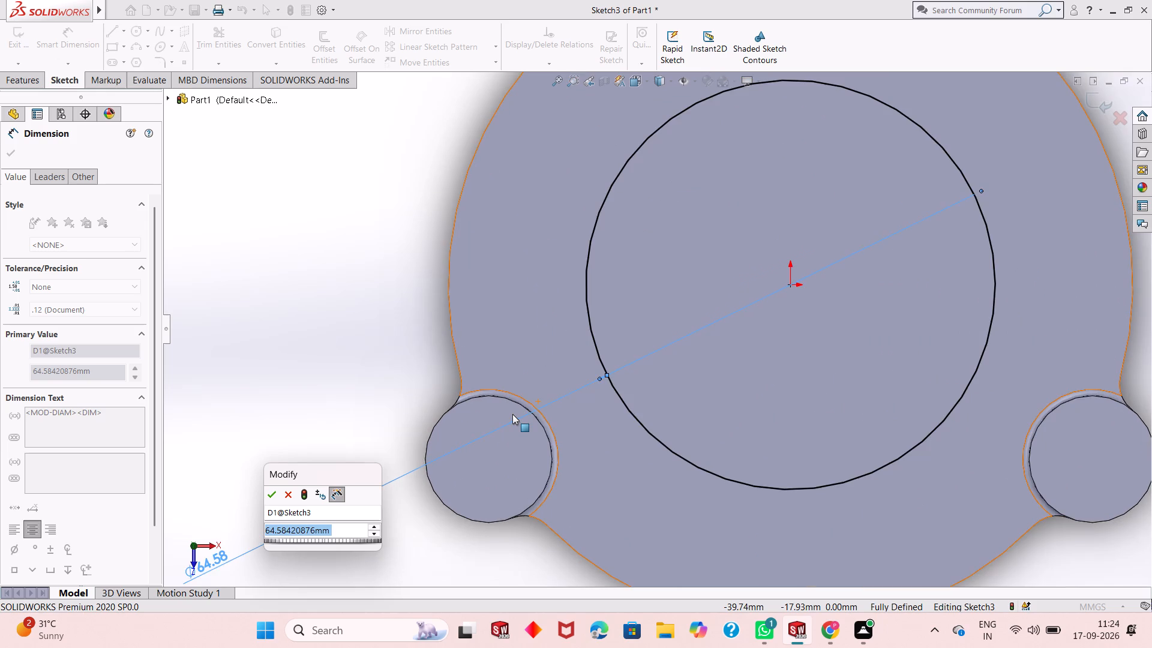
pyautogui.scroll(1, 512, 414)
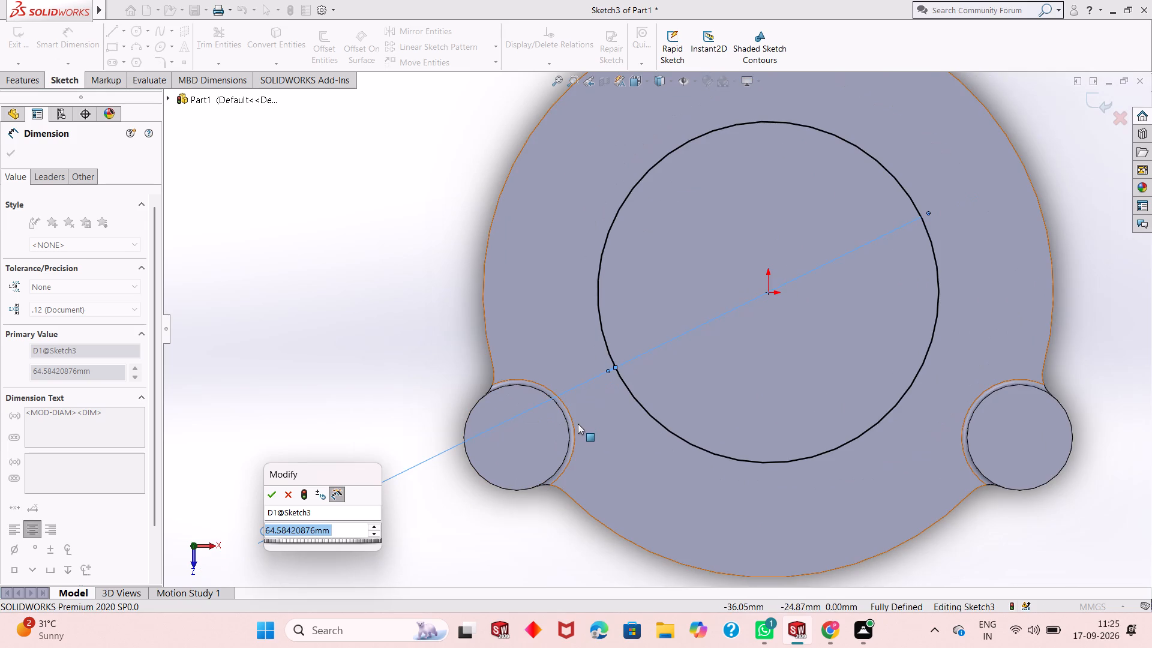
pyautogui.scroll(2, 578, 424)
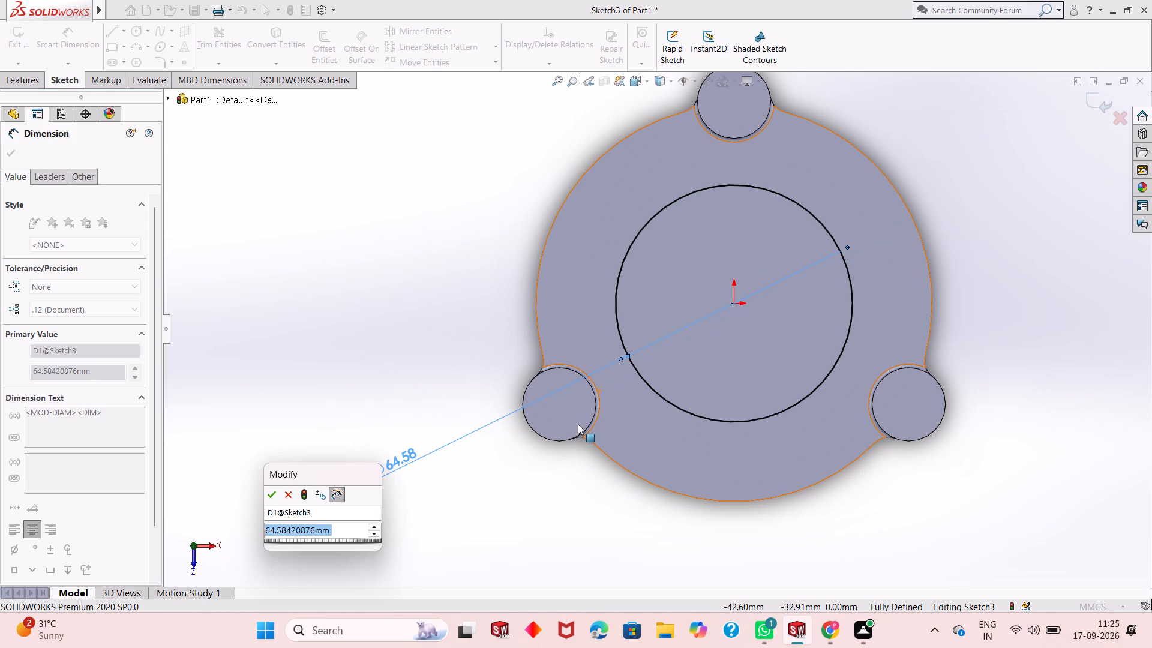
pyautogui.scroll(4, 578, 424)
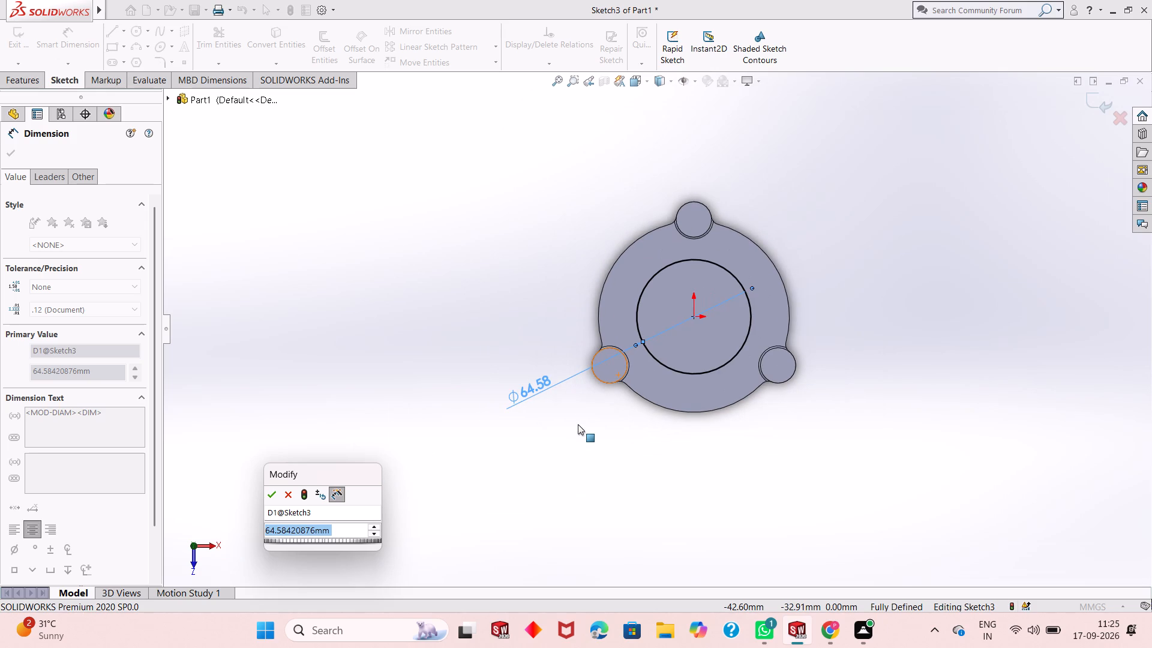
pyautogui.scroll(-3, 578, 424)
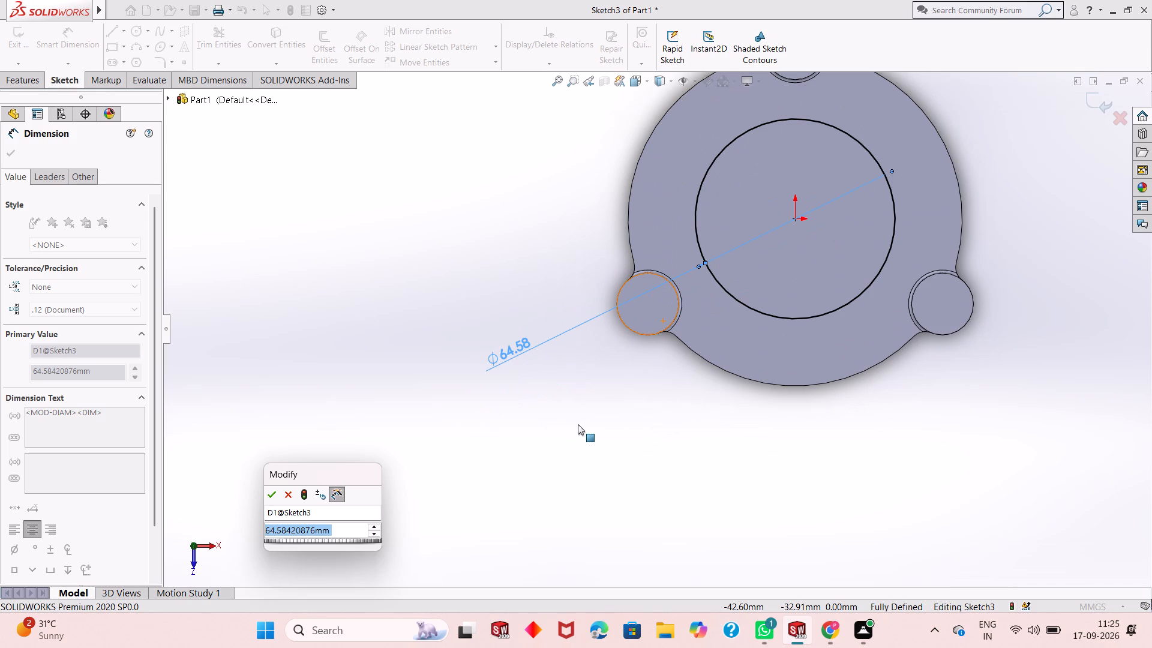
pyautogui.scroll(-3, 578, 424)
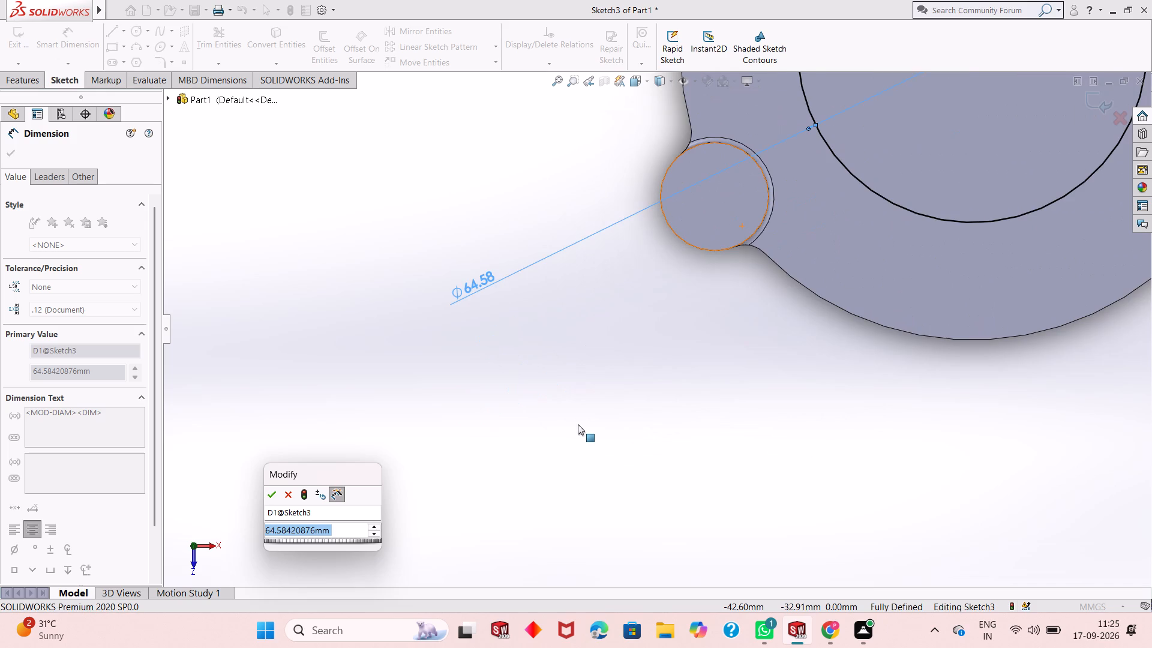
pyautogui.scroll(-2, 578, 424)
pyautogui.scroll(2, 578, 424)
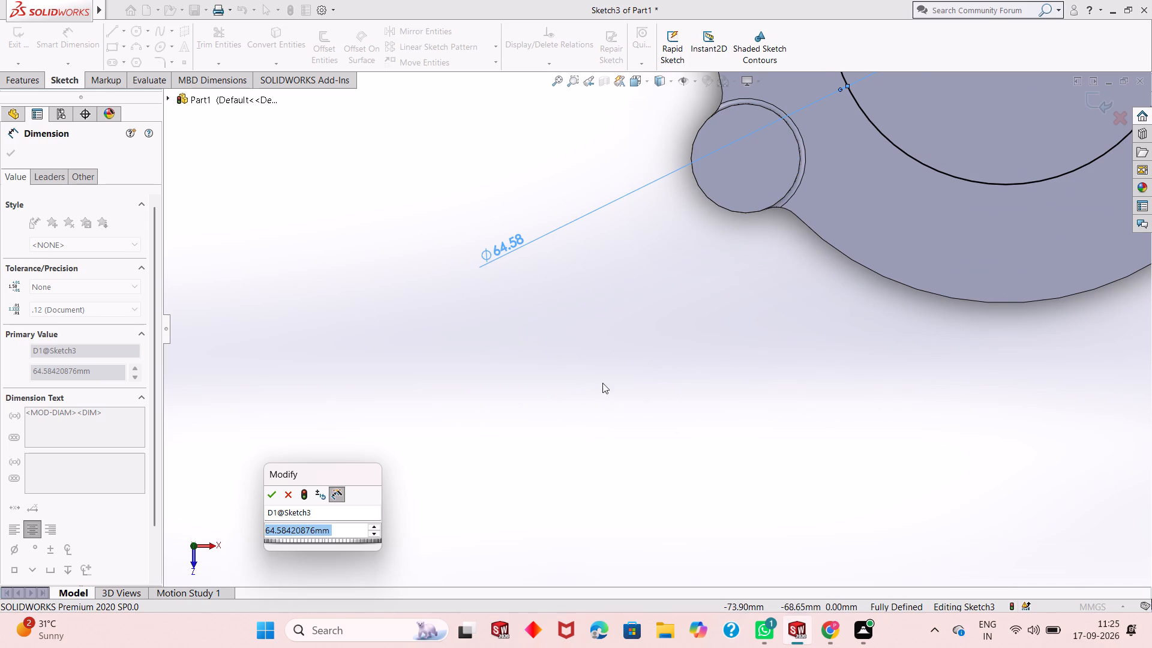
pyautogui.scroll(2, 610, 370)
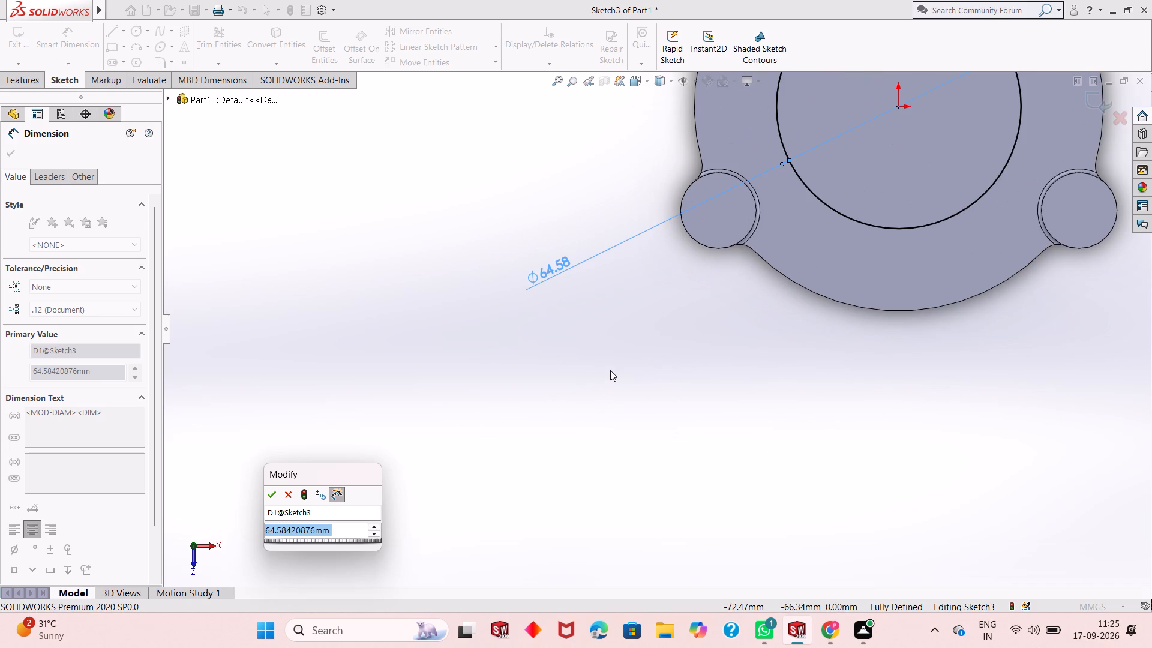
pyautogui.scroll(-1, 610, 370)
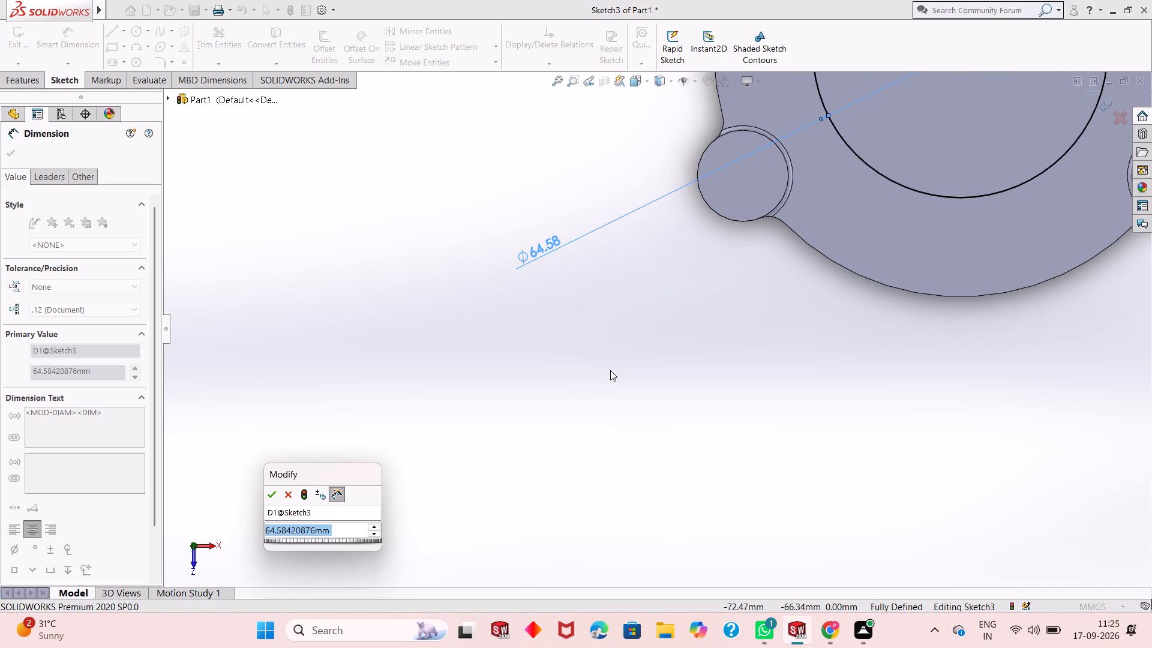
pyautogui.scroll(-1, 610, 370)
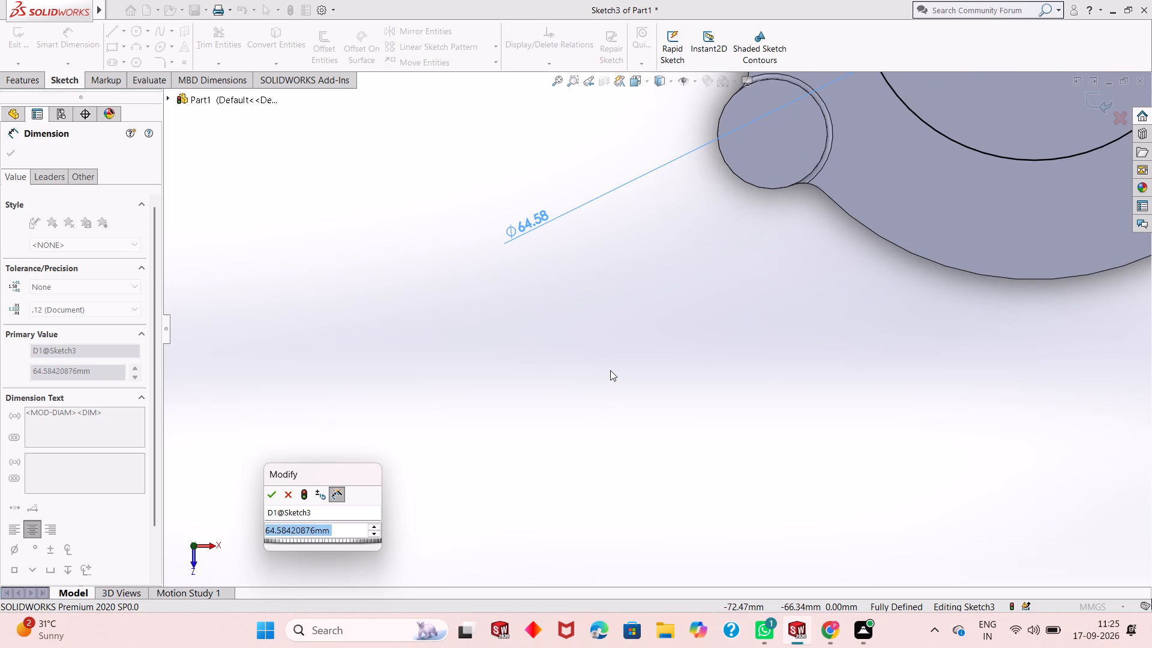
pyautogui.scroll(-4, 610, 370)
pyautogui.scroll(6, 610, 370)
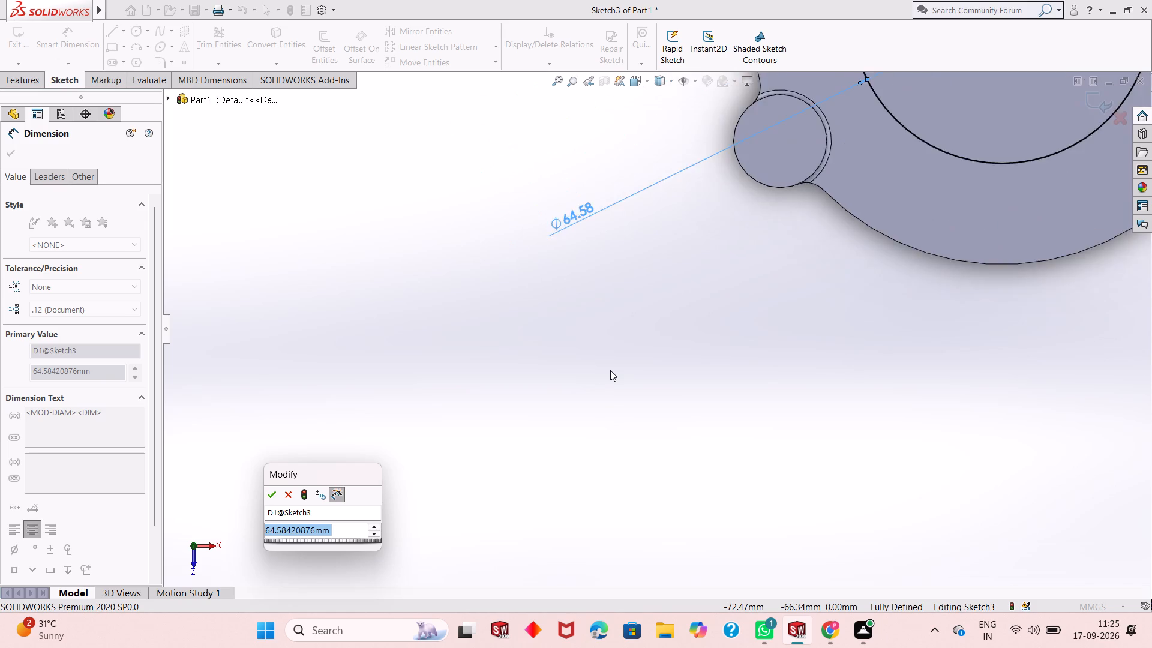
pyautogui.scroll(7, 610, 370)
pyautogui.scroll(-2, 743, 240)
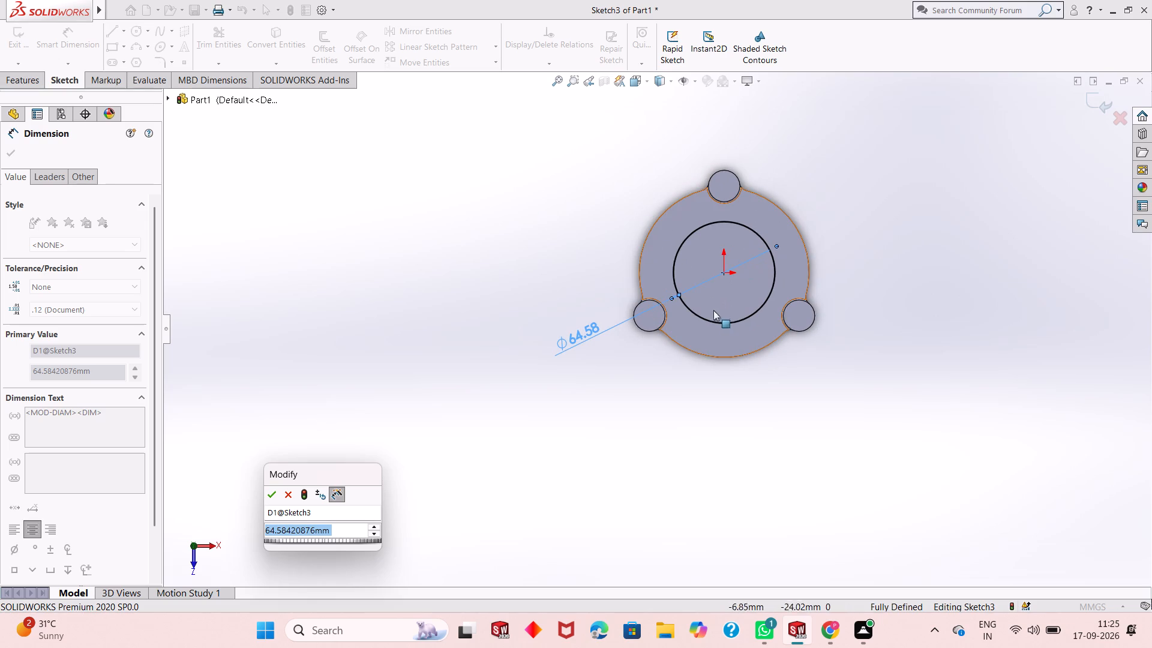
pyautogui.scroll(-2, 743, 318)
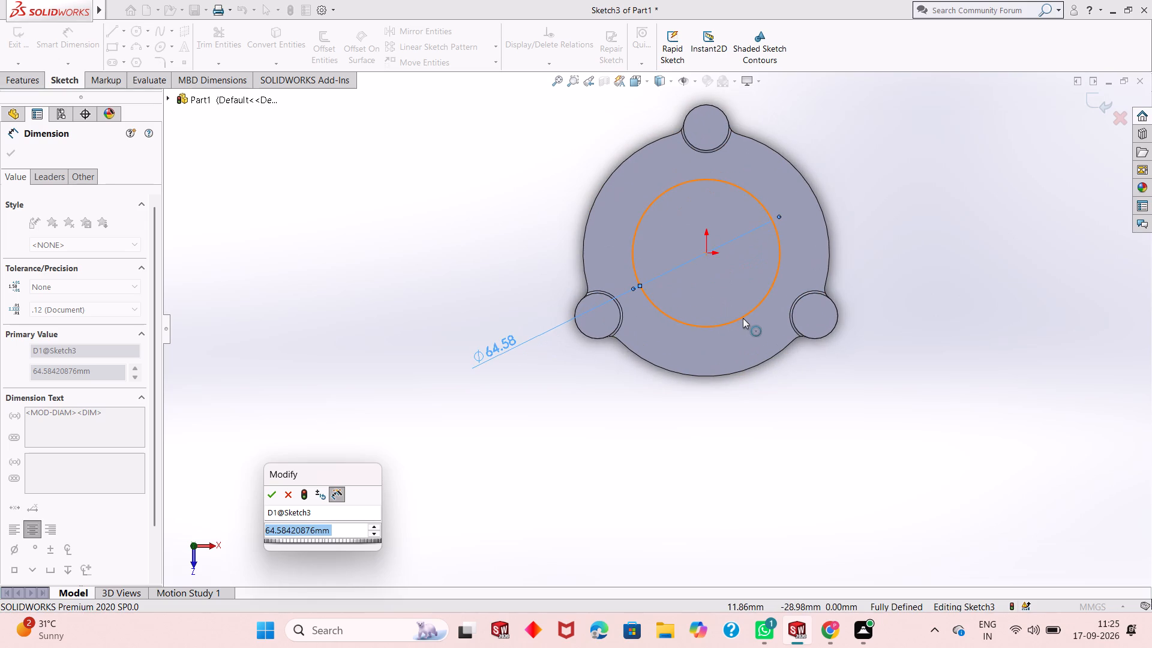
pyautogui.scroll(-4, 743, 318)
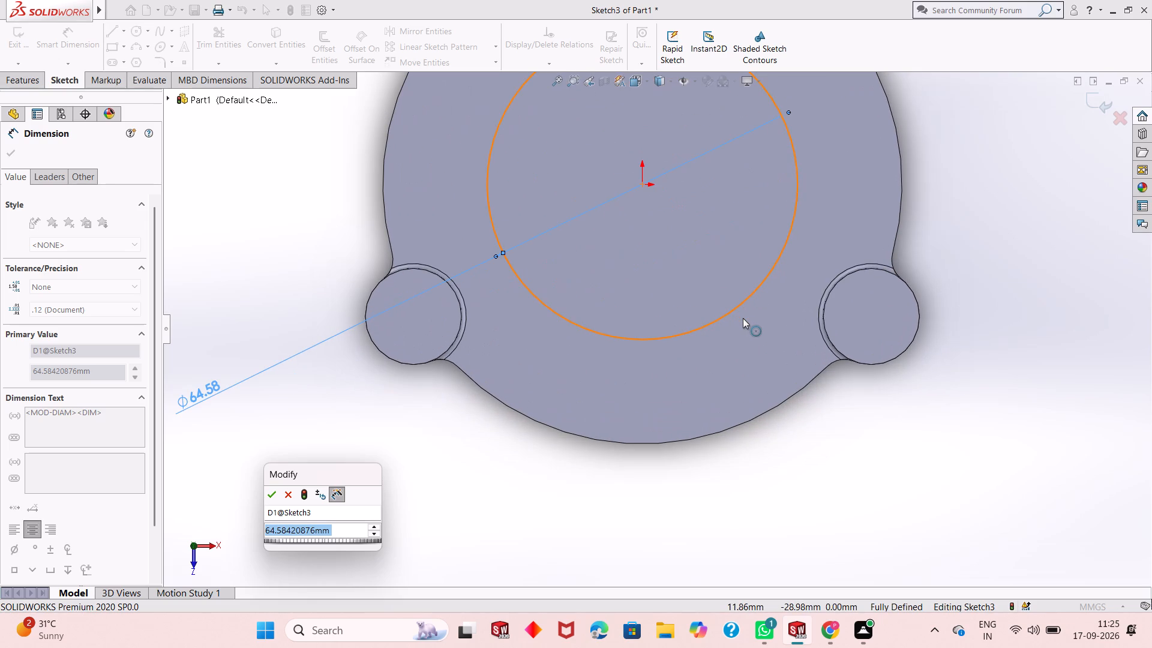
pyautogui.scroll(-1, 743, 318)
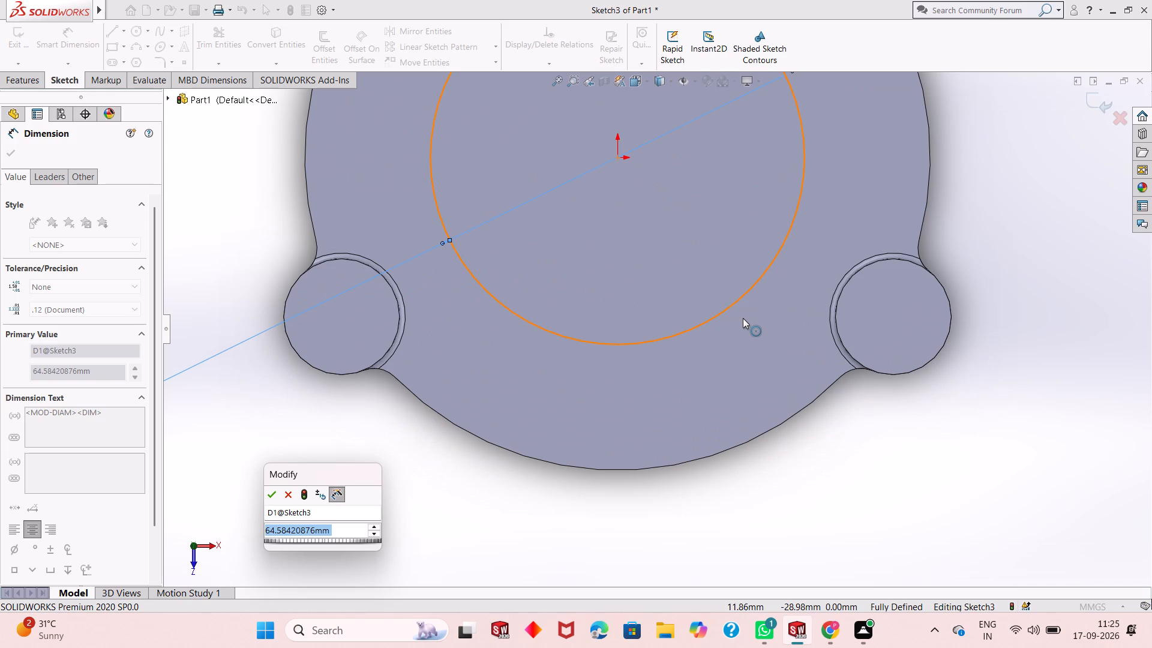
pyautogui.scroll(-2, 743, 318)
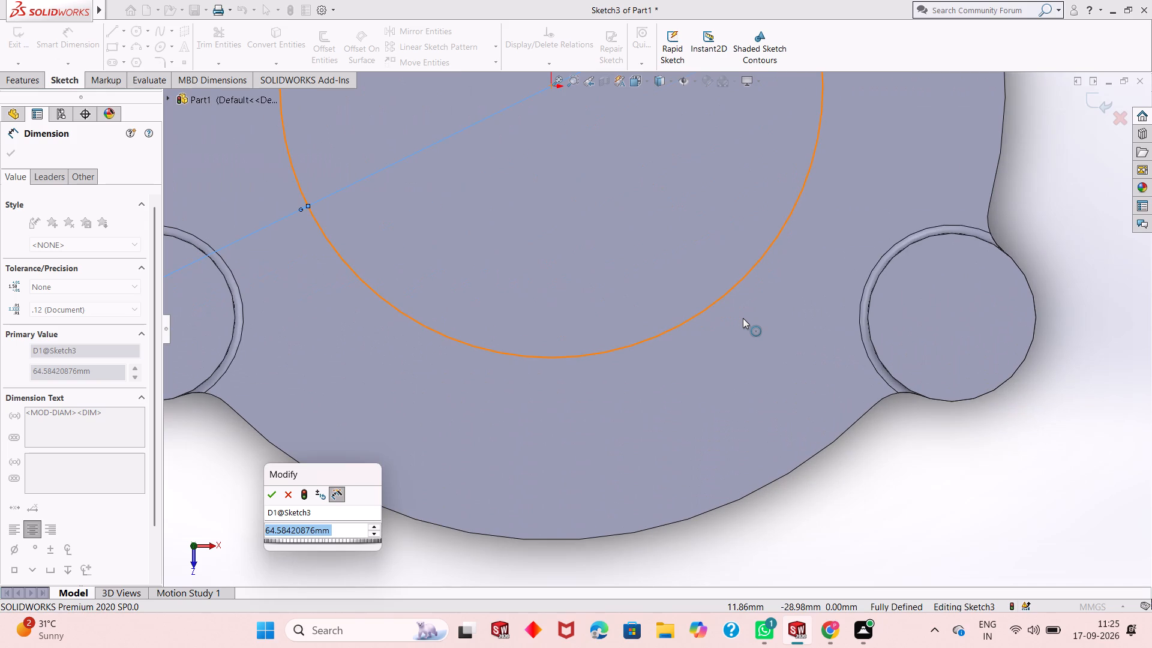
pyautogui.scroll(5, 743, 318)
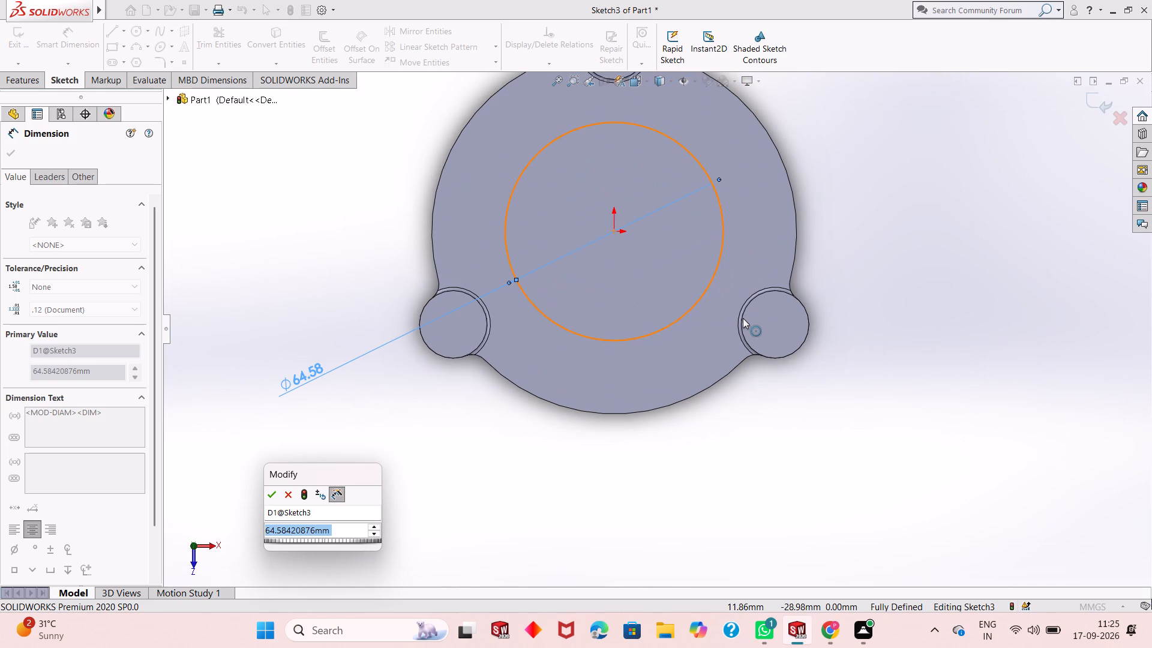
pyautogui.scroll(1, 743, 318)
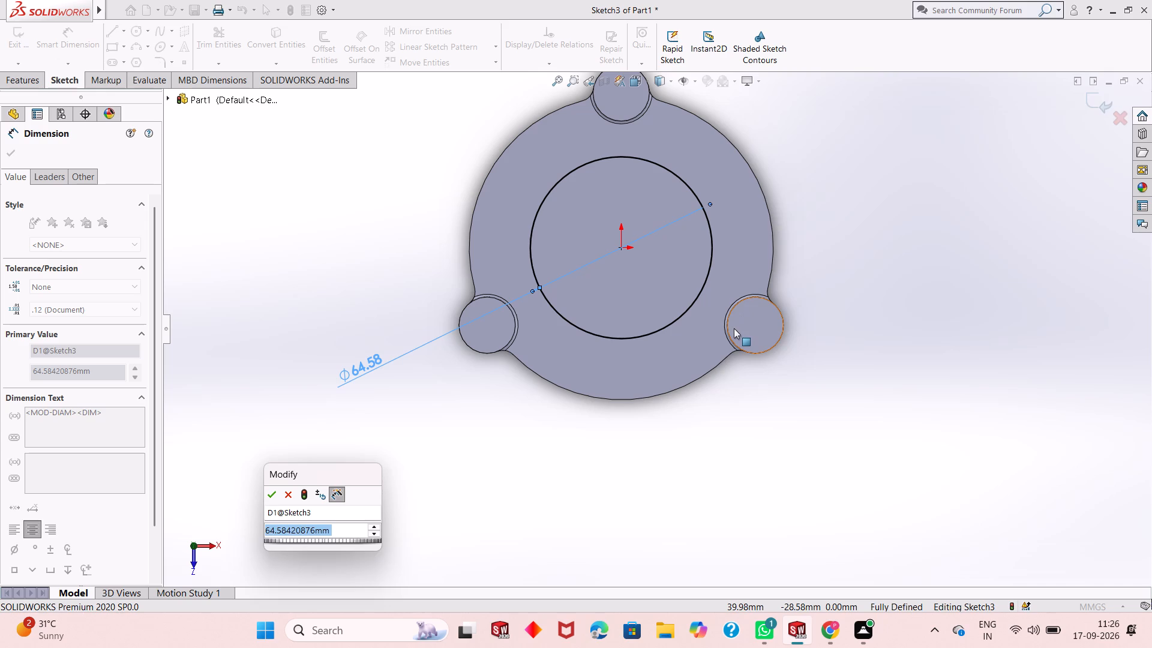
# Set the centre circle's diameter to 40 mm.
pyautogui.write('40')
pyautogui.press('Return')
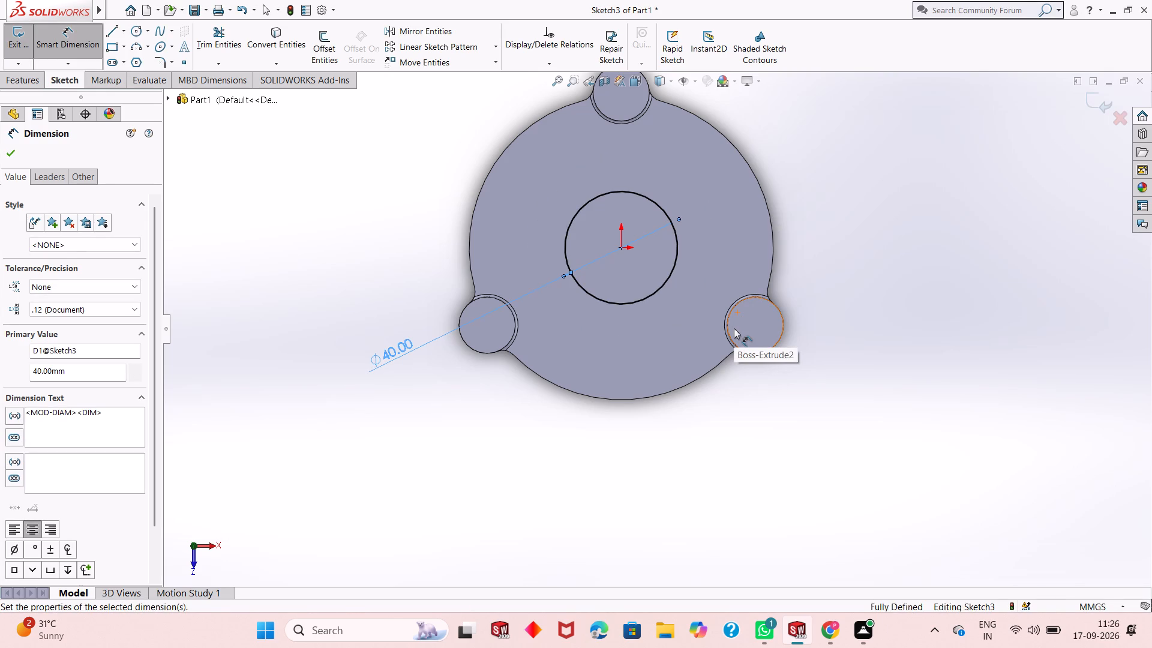
# Set the centre circle's diameter to 50 mm.
pyautogui.doubleClick(734, 328)
pyautogui.doubleClick(379, 359)
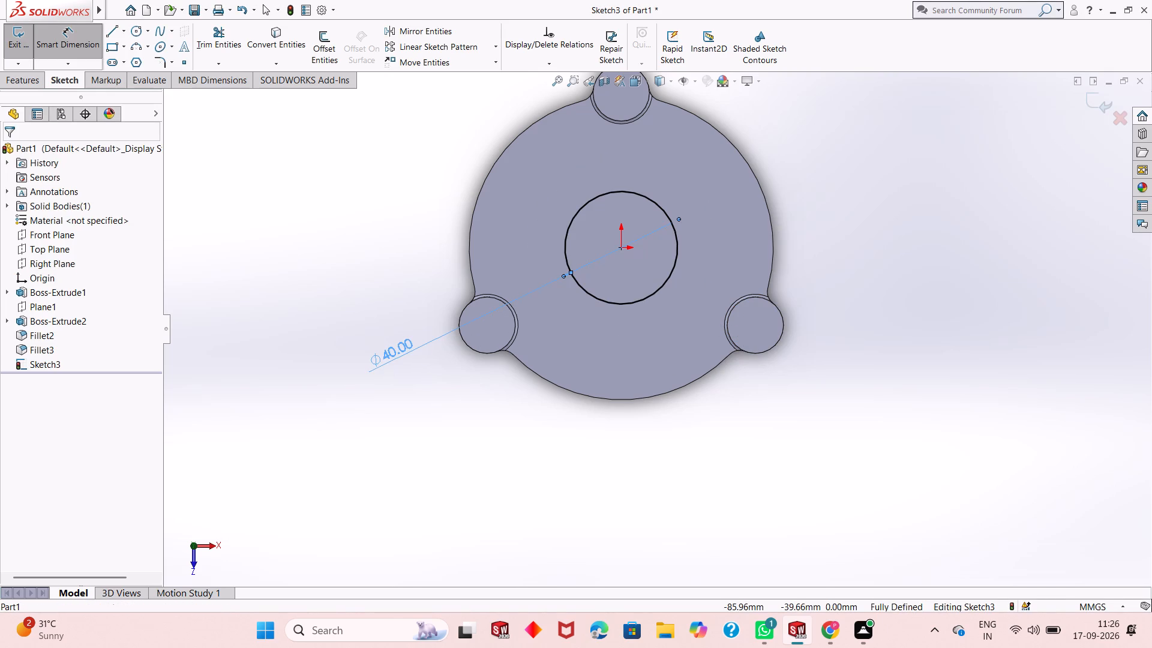
pyautogui.write('50')
pyautogui.press('Return')
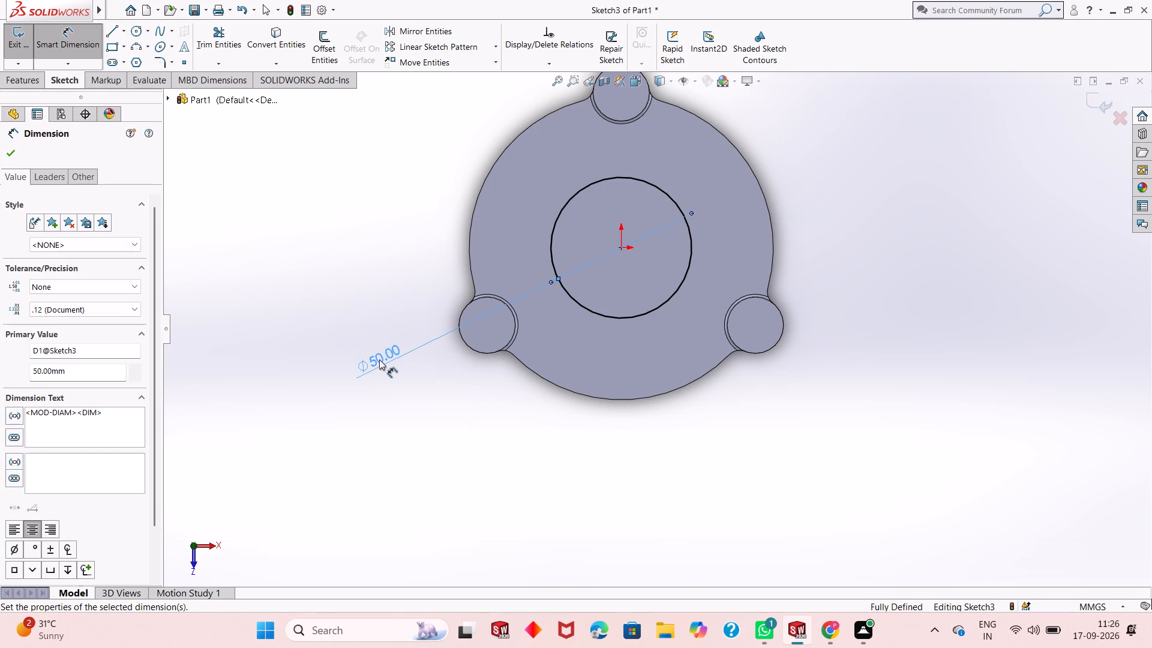
# Examine the centre circle's size and placement on the disc's top face from several angles.
pyautogui.moveTo(512, 439); pyautogui.dragTo(515, 361, button='middle')
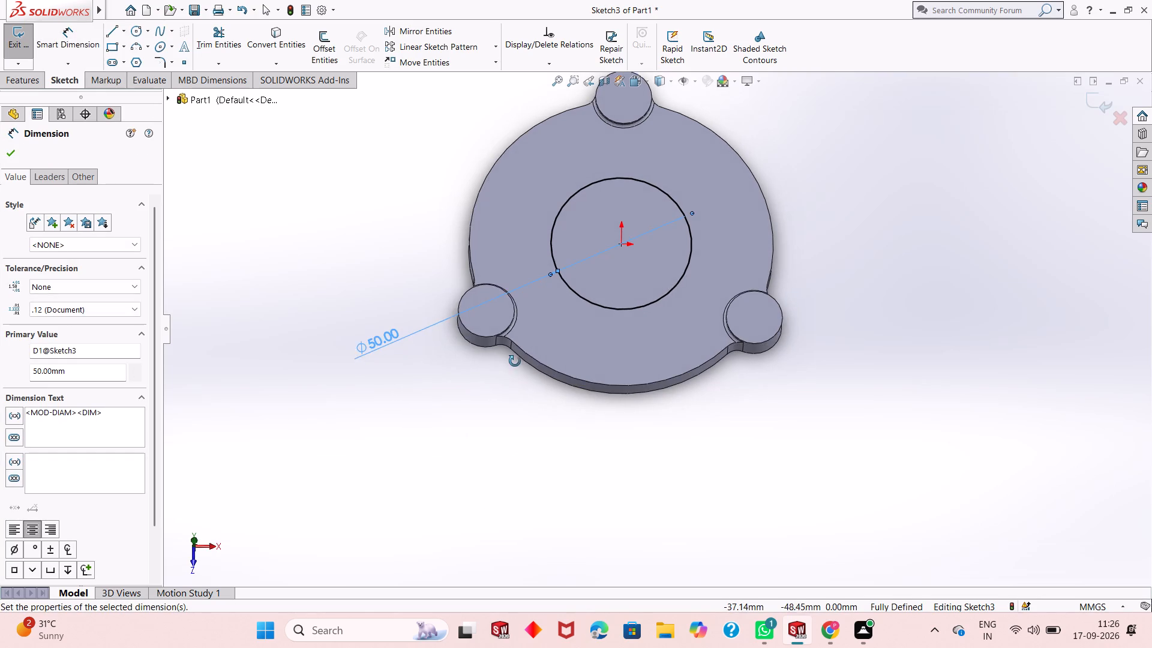
pyautogui.moveTo(515, 361); pyautogui.dragTo(515, 361, button='middle')
pyautogui.scroll(-4, 515, 360)
pyautogui.scroll(5, 515, 360)
pyautogui.scroll(-4, 684, 151)
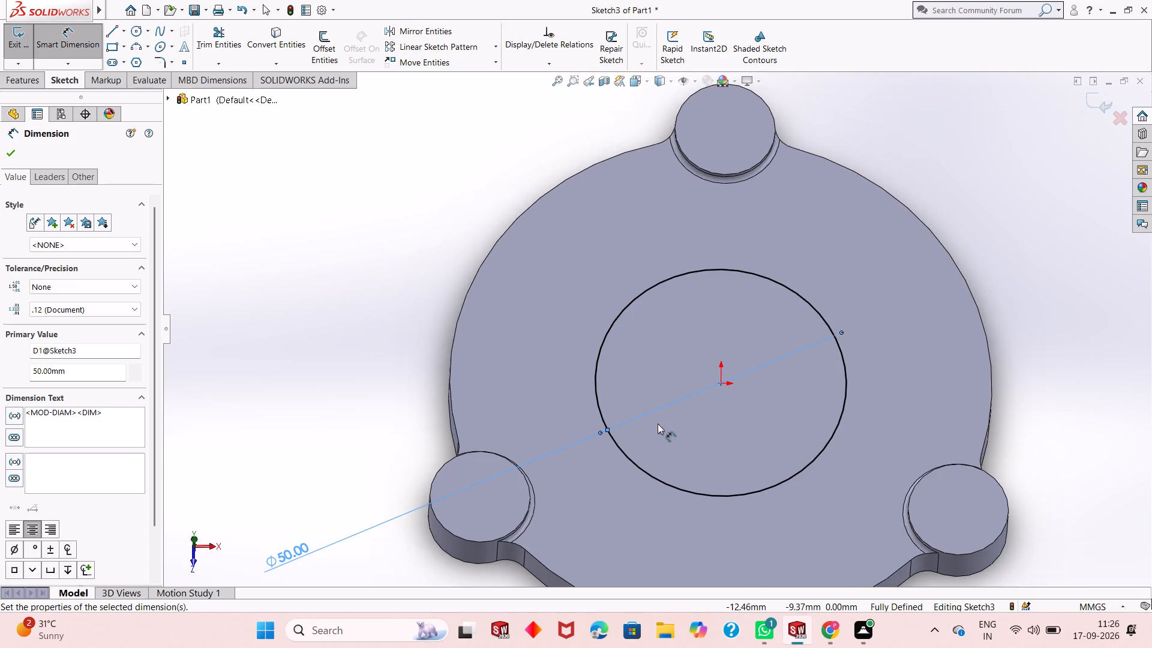
pyautogui.moveTo(658, 424); pyautogui.dragTo(653, 310, button='middle')
pyautogui.scroll(-3, 679, 426)
pyautogui.scroll(1, 679, 433)
pyautogui.moveTo(679, 434); pyautogui.dragTo(685, 464, button='middle')
pyautogui.scroll(-1, 682, 454)
pyautogui.scroll(4, 685, 464)
pyautogui.moveTo(695, 399); pyautogui.dragTo(700, 455, button='middle')
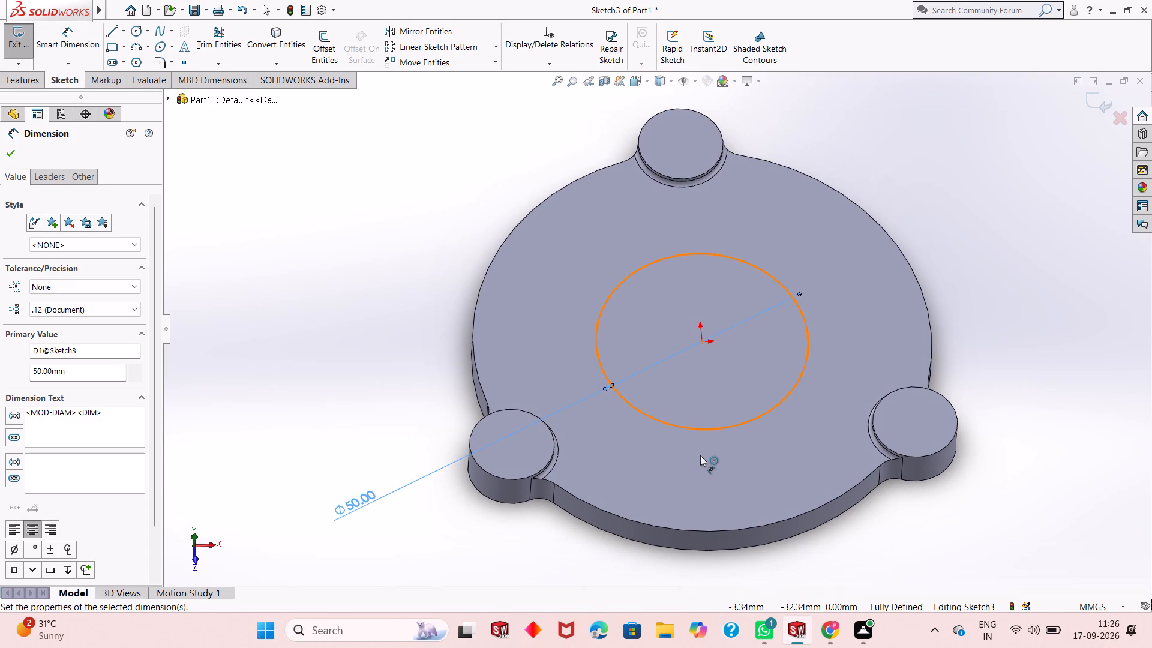
pyautogui.moveTo(700, 455); pyautogui.dragTo(685, 388, button='middle')
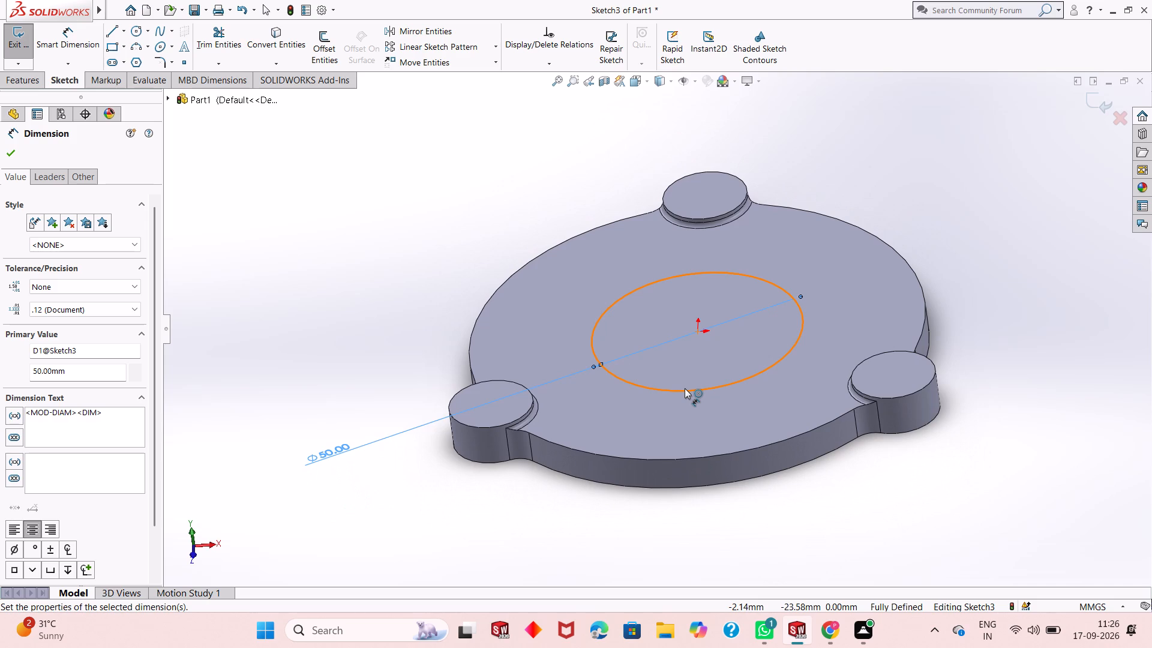
# Set the centre circle's diameter to 45 mm.
pyautogui.doubleClick(326, 455)
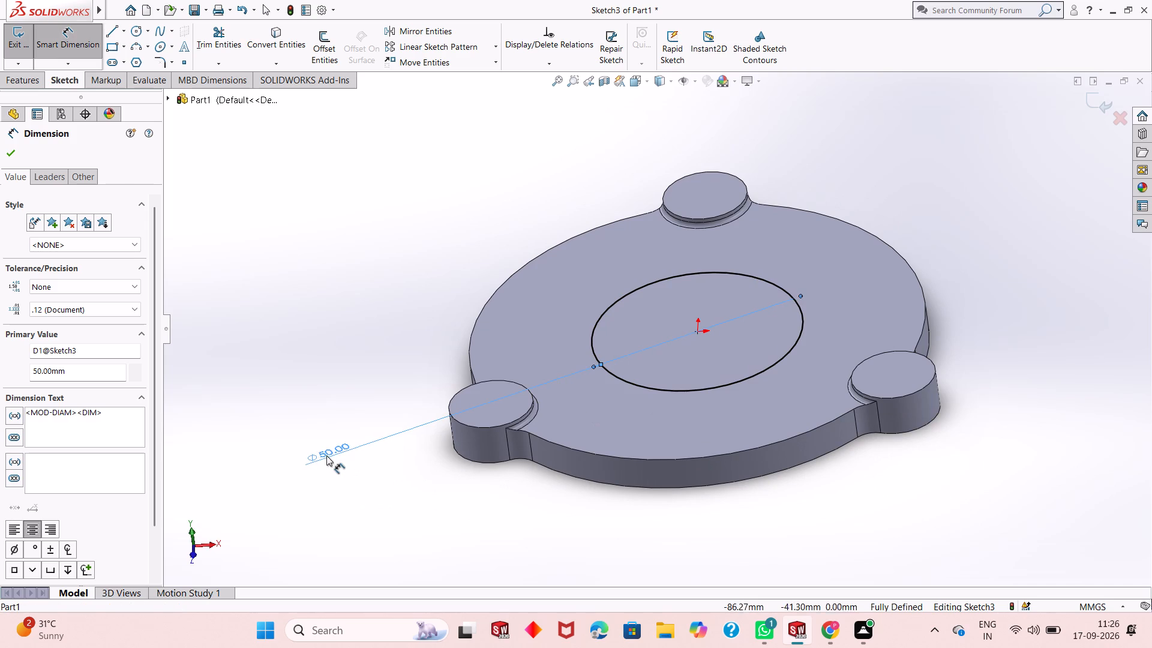
pyautogui.write('45')
pyautogui.press('Return')
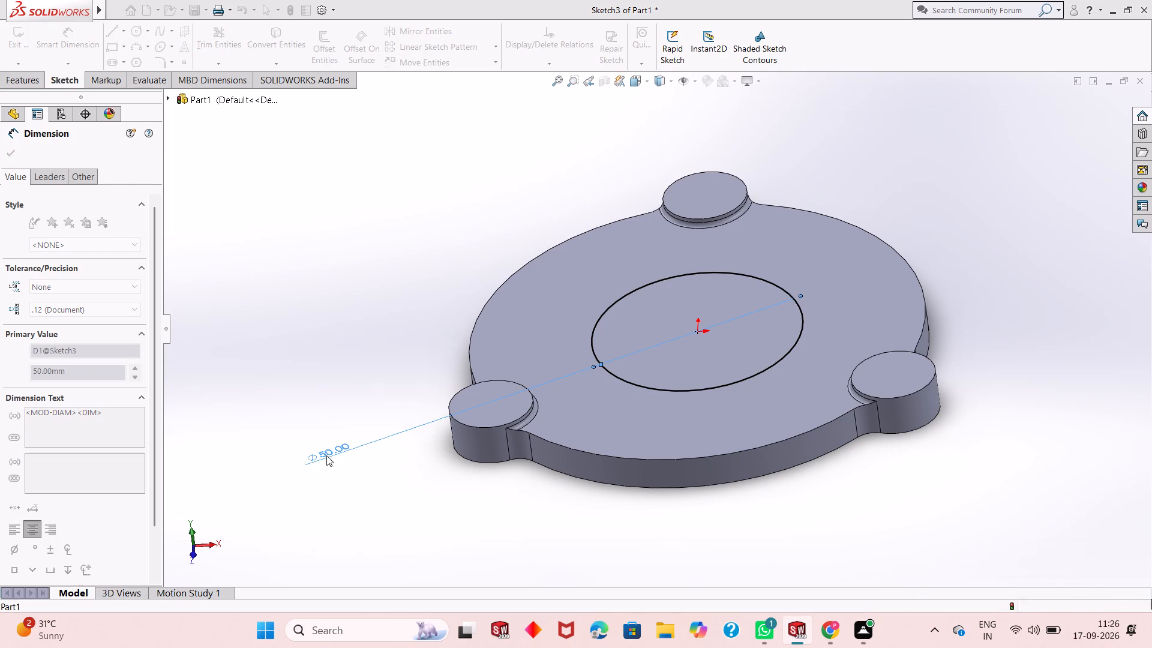
pyautogui.moveTo(503, 457); pyautogui.dragTo(493, 435, button='middle')
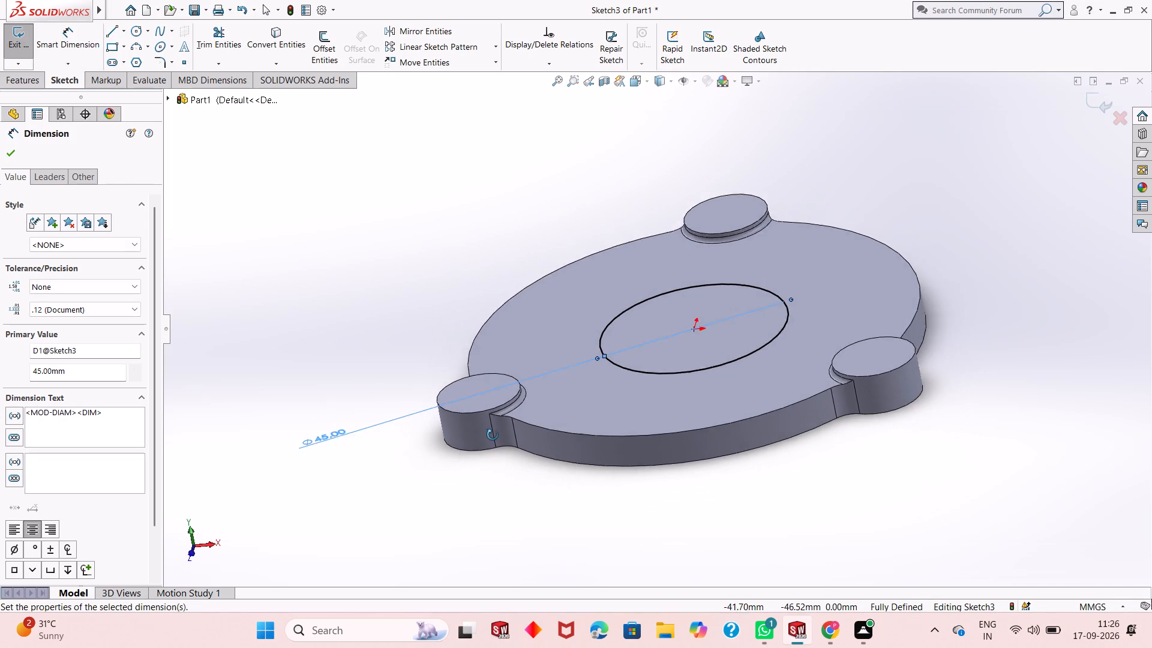
pyautogui.moveTo(493, 435); pyautogui.dragTo(469, 440, button='middle')
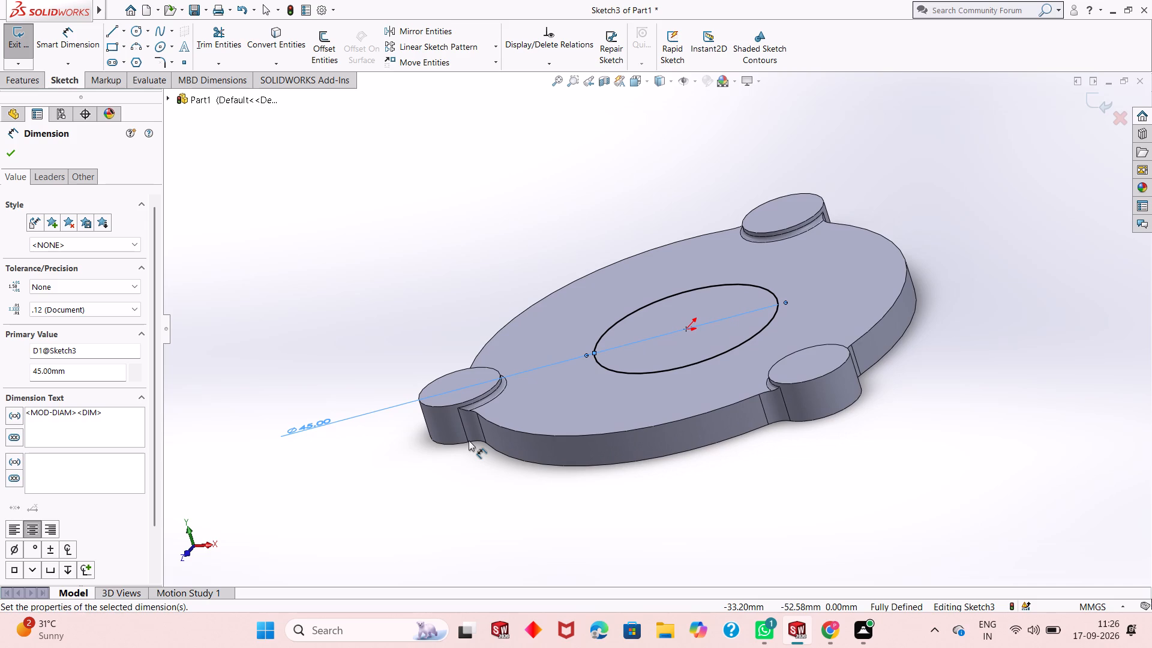
pyautogui.moveTo(530, 392); pyautogui.dragTo(560, 429, button='middle')
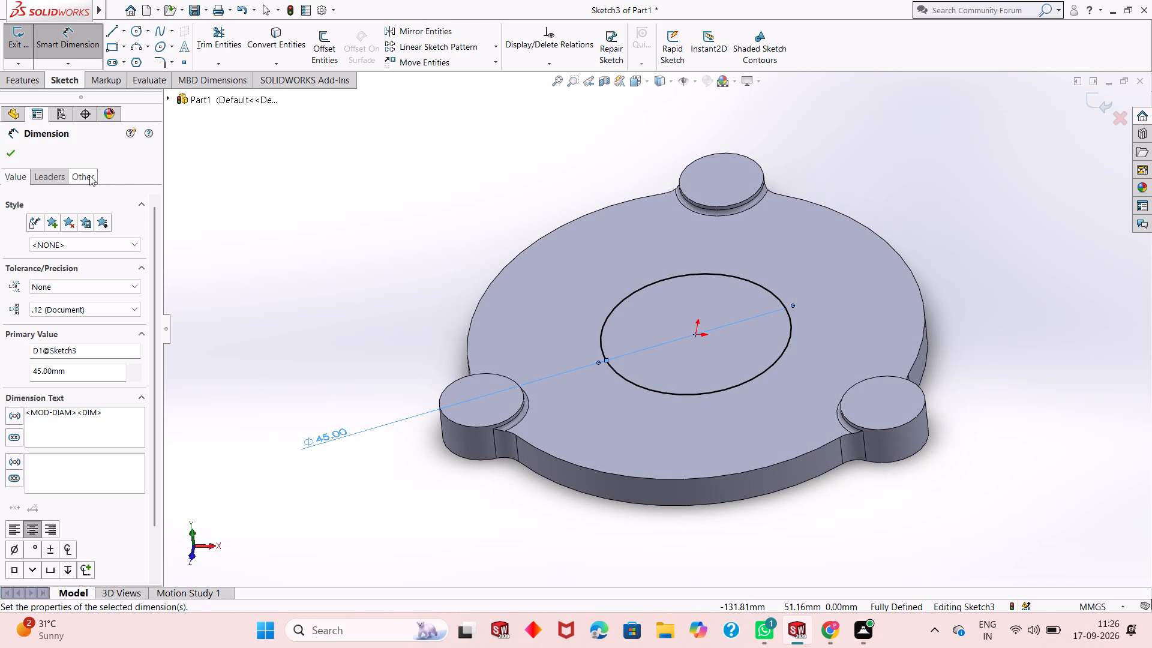
pyautogui.click(16, 154)
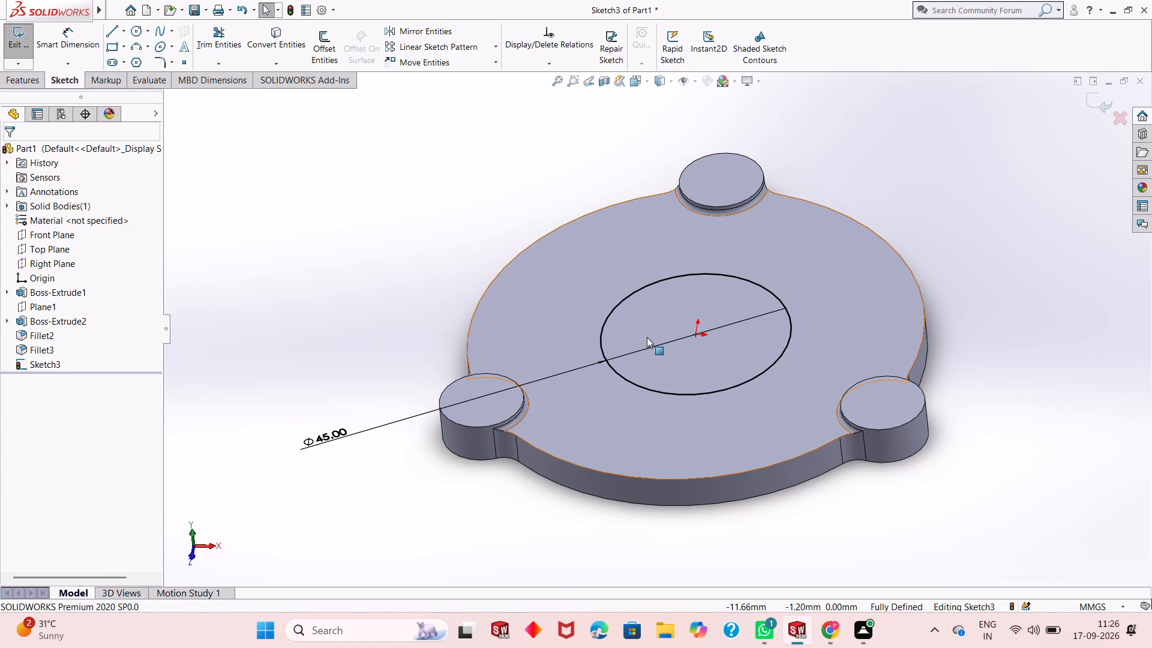
# Extrude the 45 mm centre circle 41 mm upward from the disc's top face, blind and merged with the body.
pyautogui.scroll(-2, 754, 331)
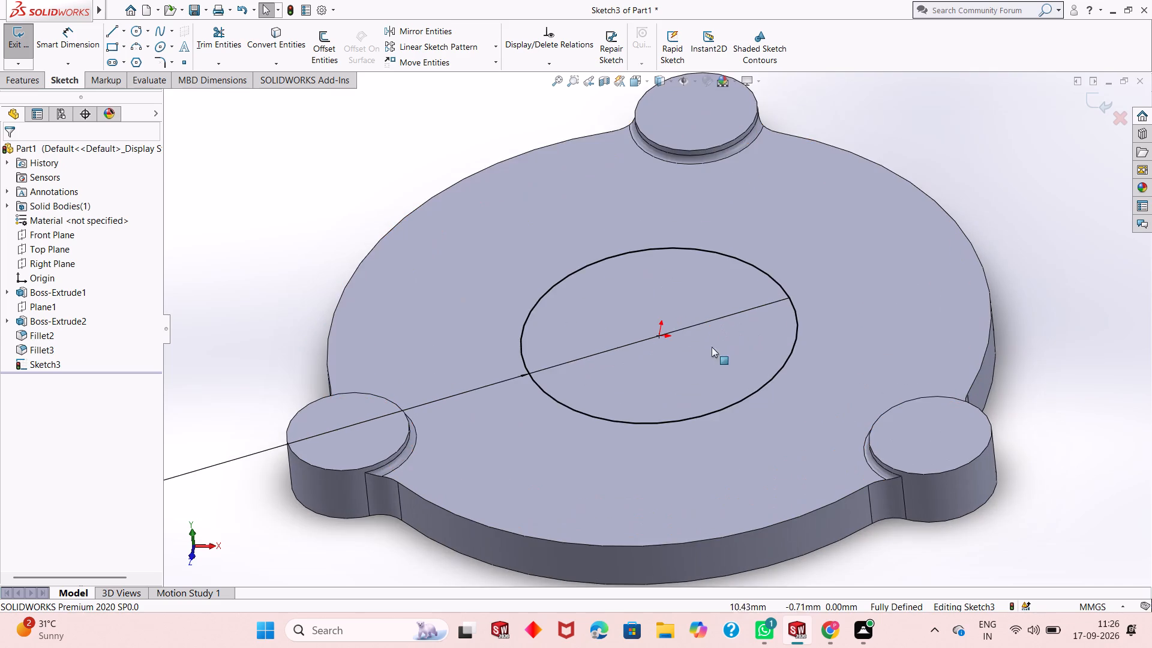
pyautogui.scroll(2, 700, 359)
pyautogui.moveTo(664, 352); pyautogui.dragTo(687, 449, button='middle')
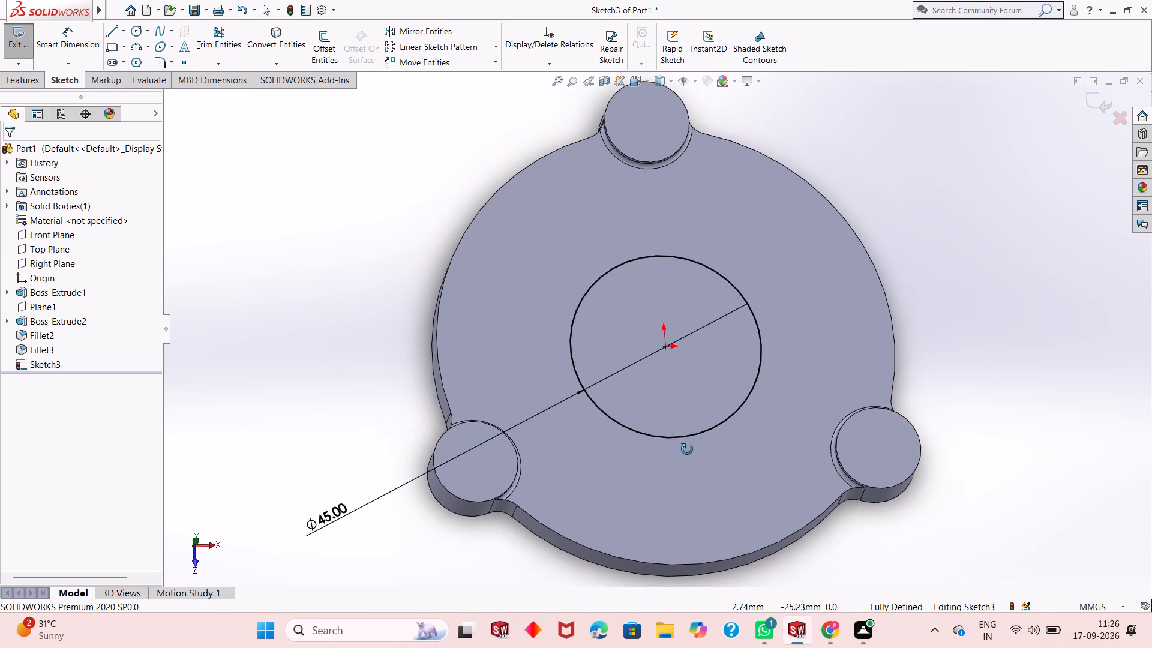
pyautogui.moveTo(687, 449); pyautogui.dragTo(665, 520, button='middle')
pyautogui.scroll(2, 665, 415)
pyautogui.moveTo(670, 368); pyautogui.dragTo(686, 364, button='middle')
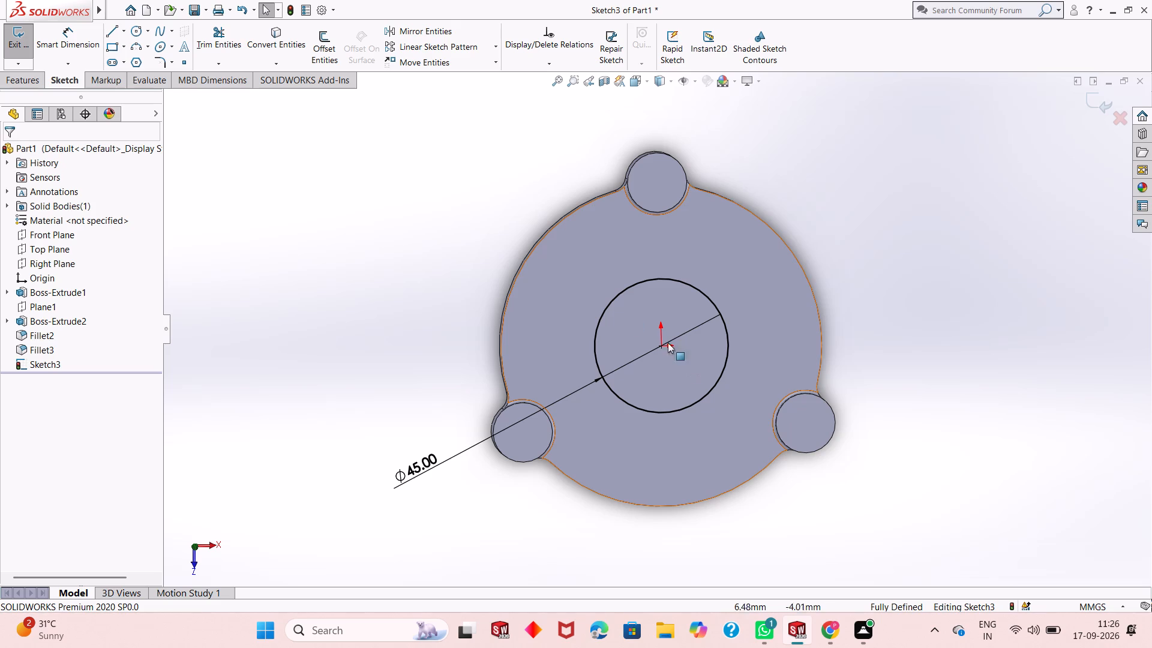
pyautogui.click(37, 83)
pyautogui.click(31, 56)
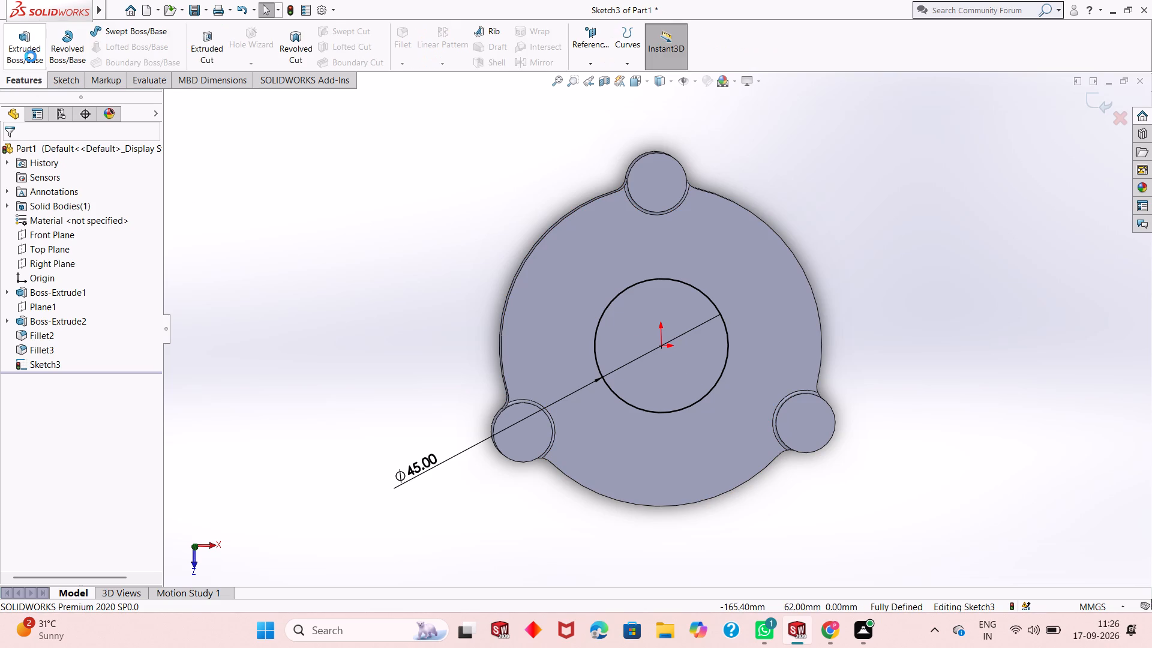
pyautogui.moveTo(719, 462); pyautogui.dragTo(715, 447, button='middle')
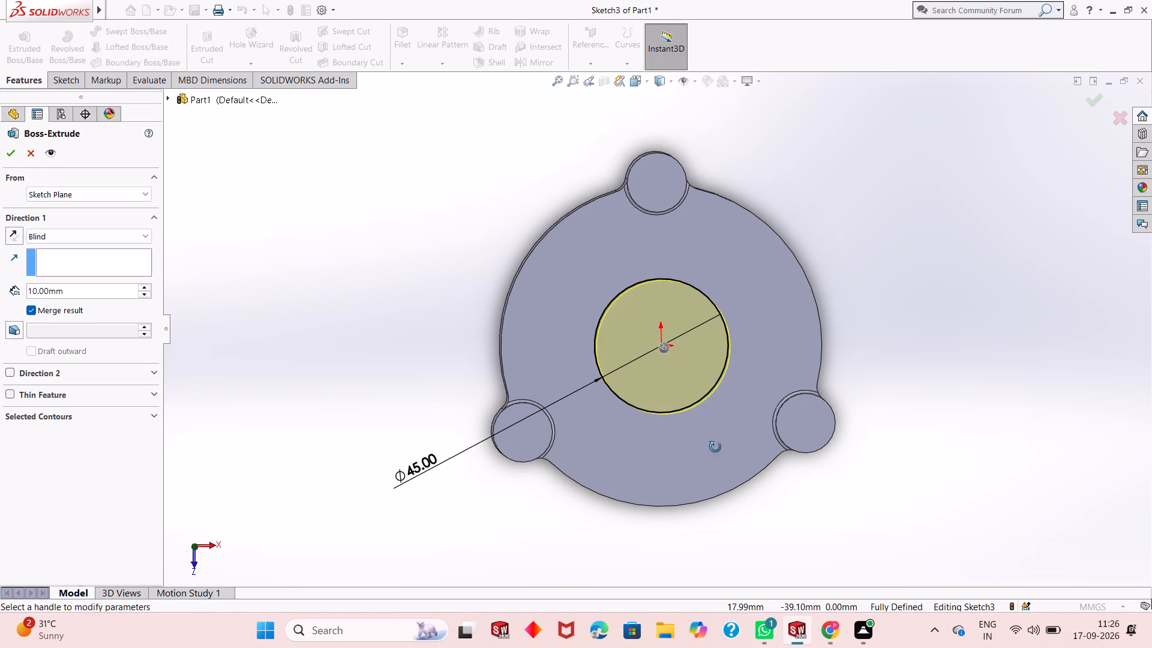
pyautogui.moveTo(715, 447); pyautogui.dragTo(716, 284, button='middle')
pyautogui.scroll(-1, 718, 268)
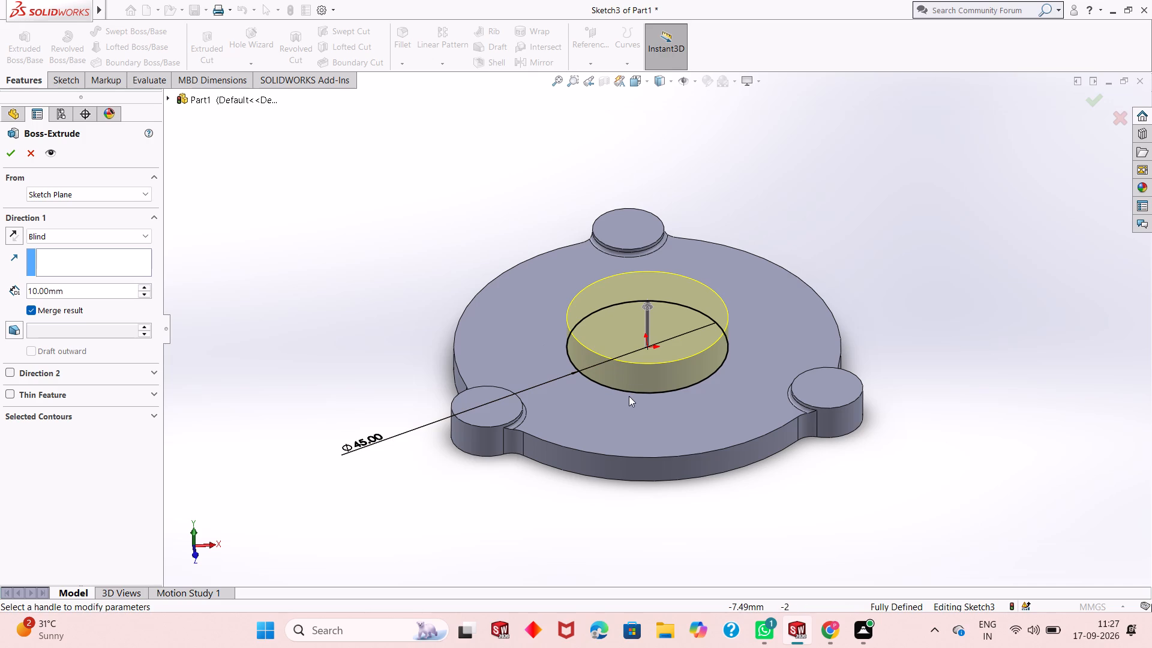
pyautogui.scroll(-2, 629, 401)
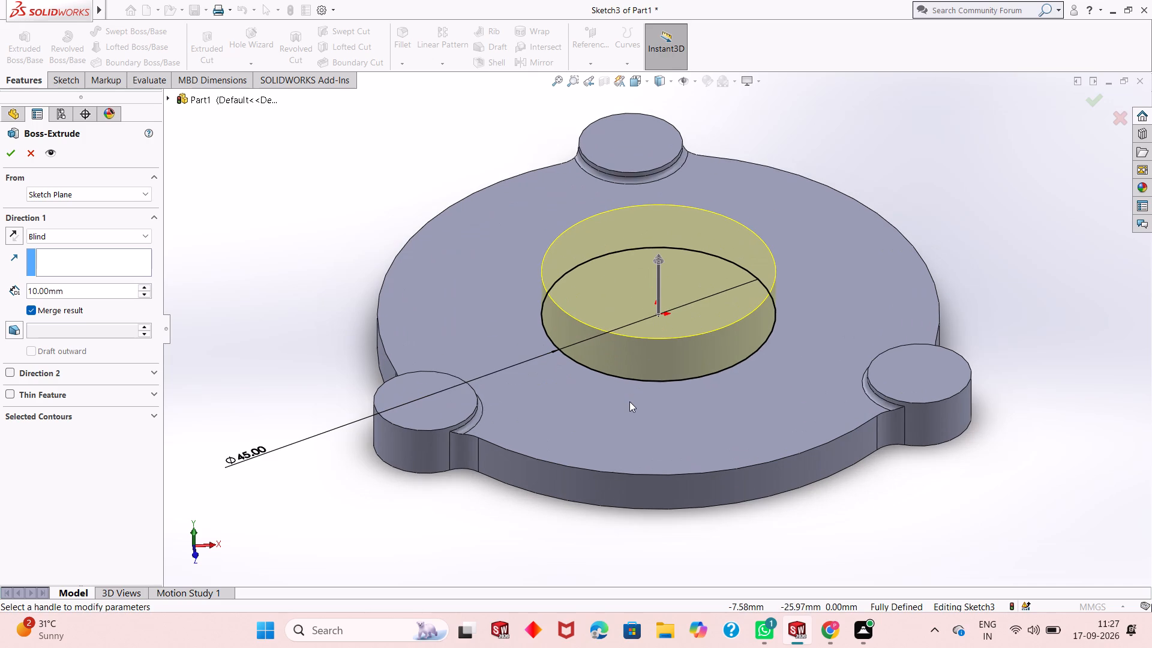
pyautogui.scroll(1, 629, 401)
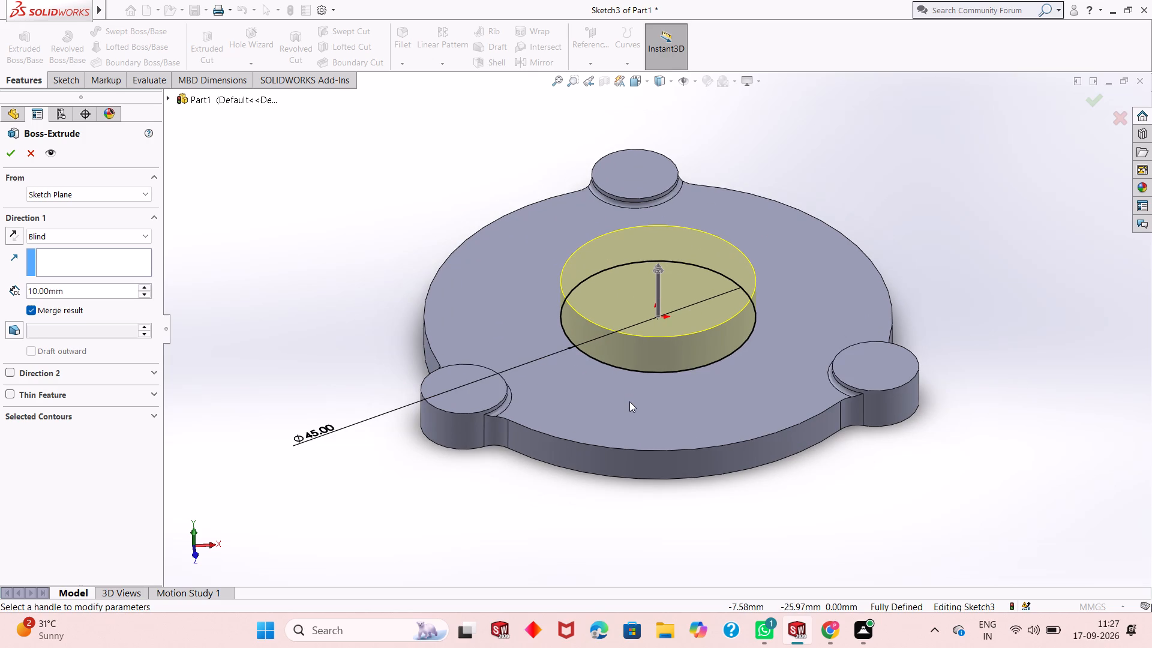
pyautogui.write('41')
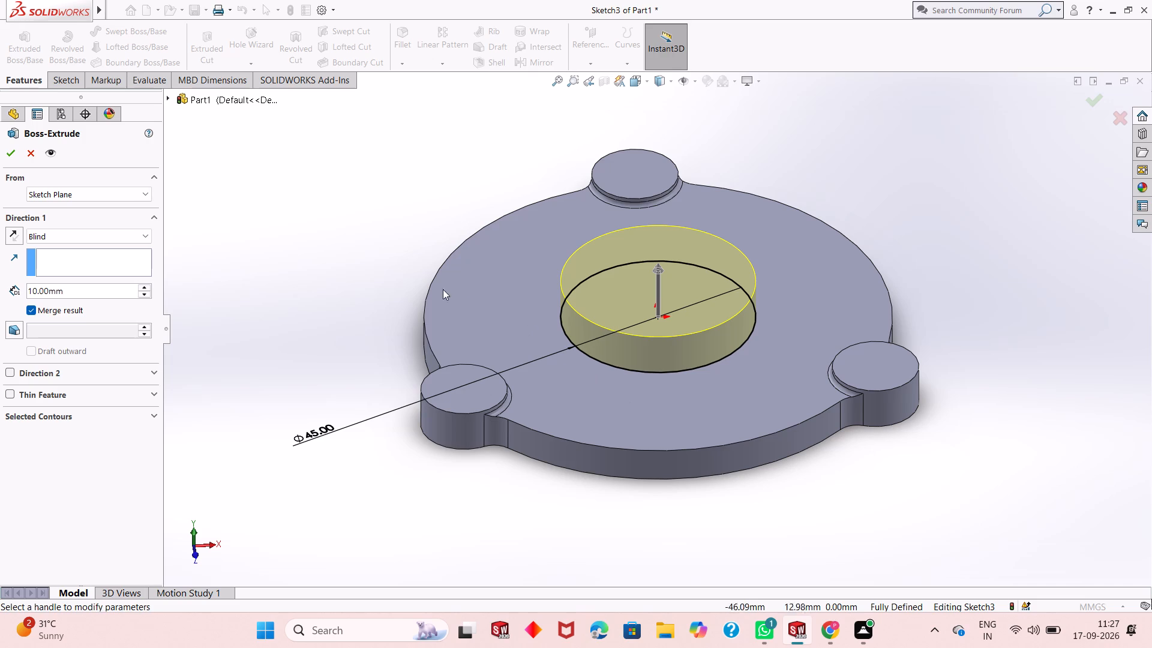
pyautogui.doubleClick(99, 286)
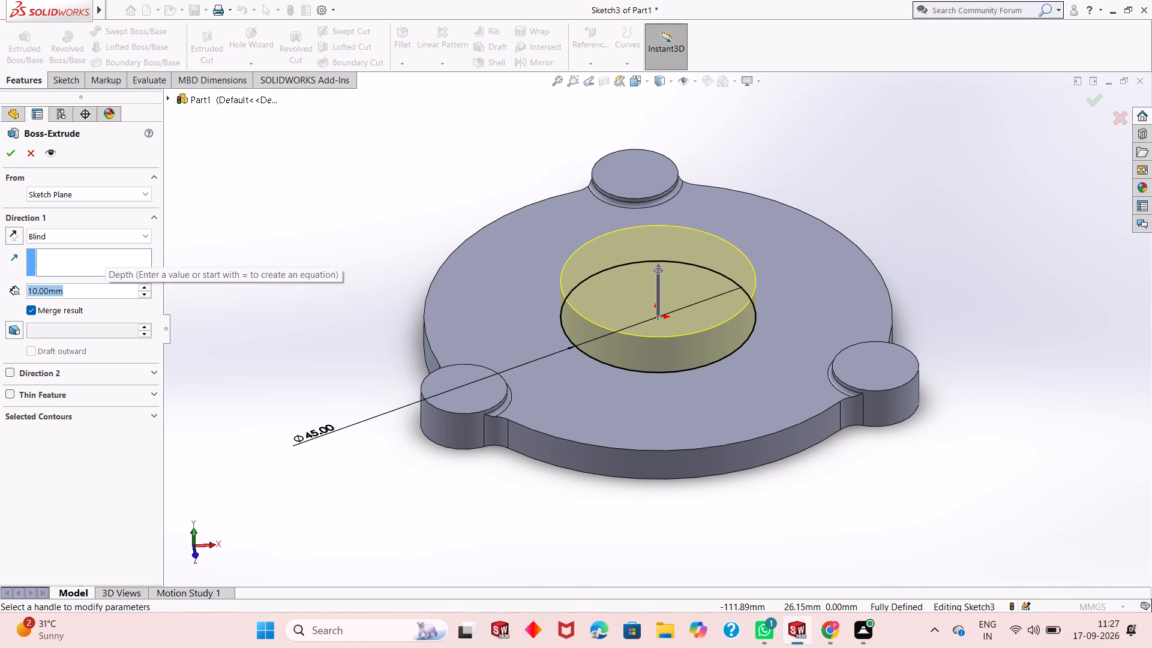
pyautogui.write('41')
pyautogui.press('Return')
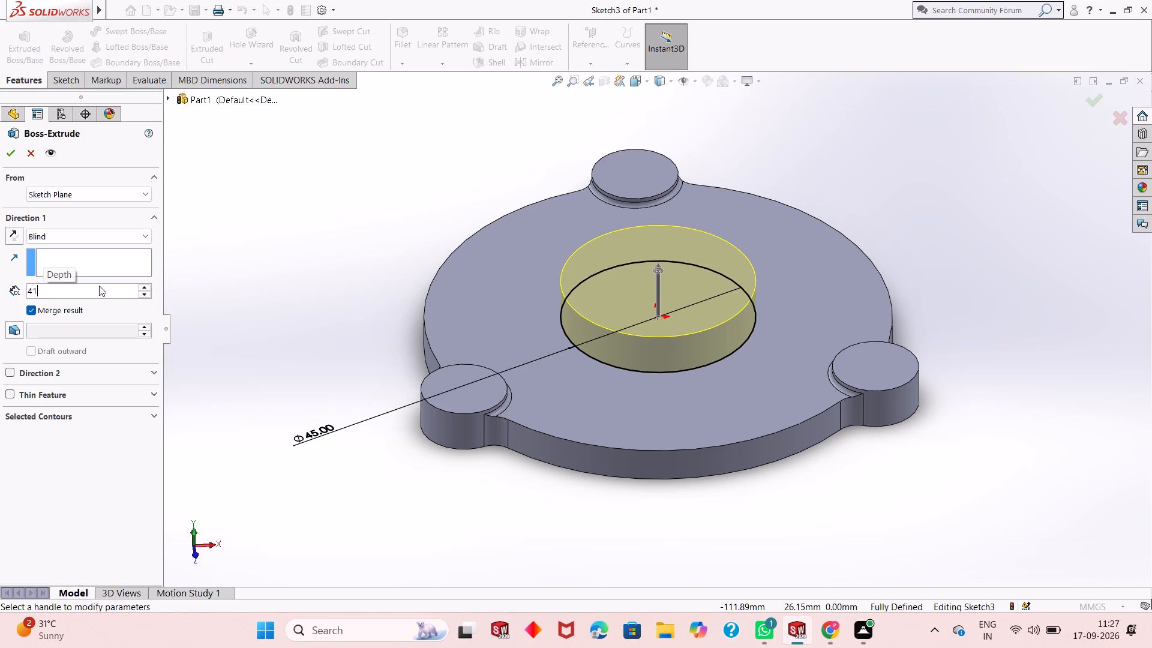
pyautogui.click(11, 156)
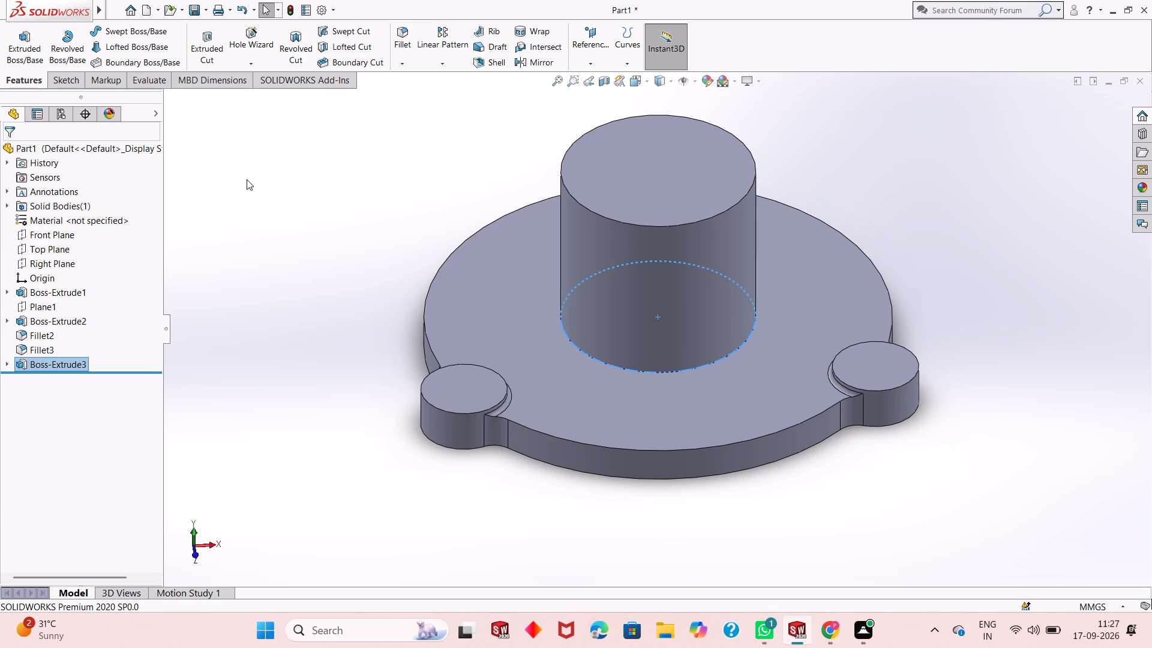
# Examine the central cylinder and the disc with its three rim bosses from several angles.
pyautogui.scroll(1, 480, 216)
pyautogui.click(982, 268)
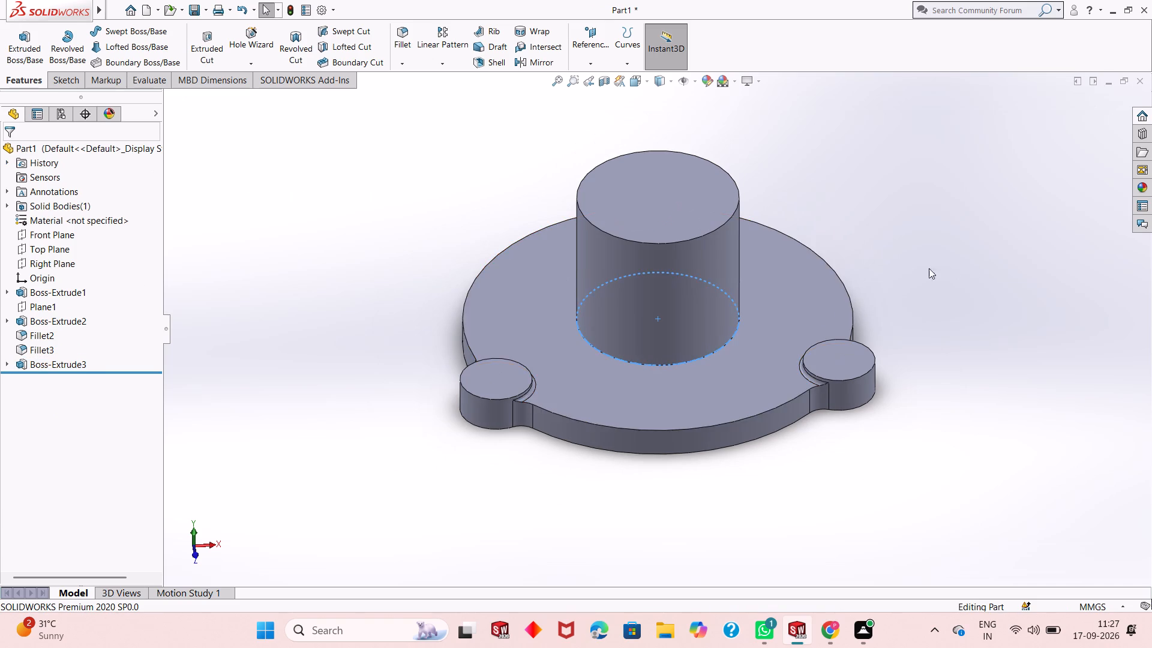
pyautogui.moveTo(666, 192); pyautogui.dragTo(655, 280, button='middle')
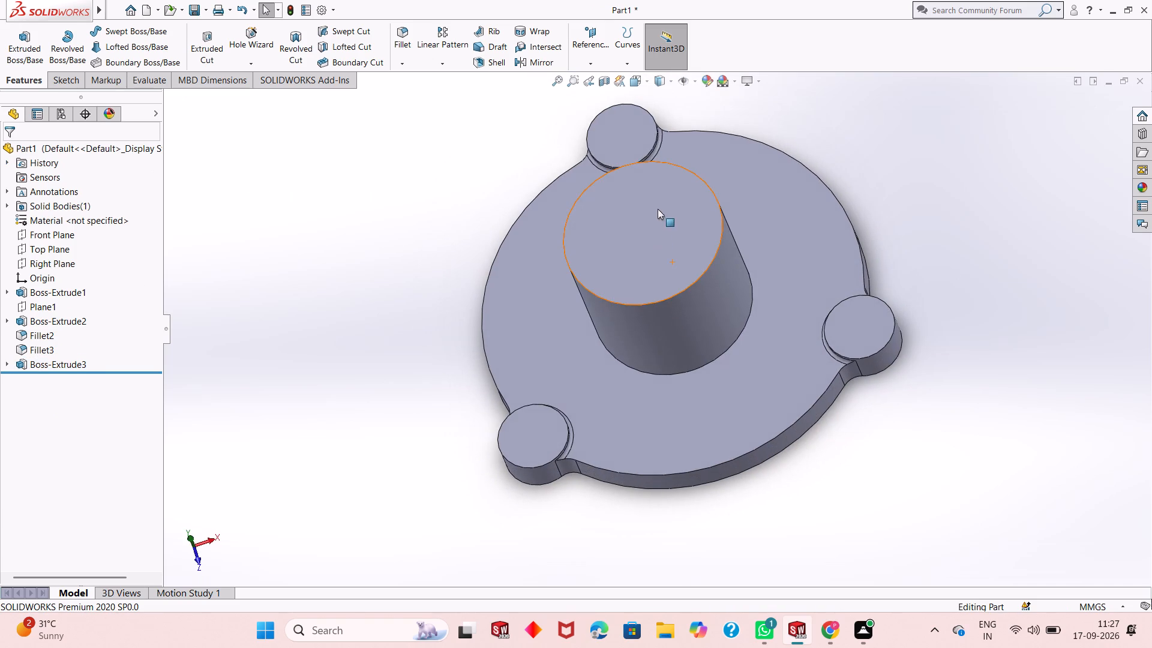
pyautogui.scroll(1, 667, 377)
pyautogui.moveTo(667, 379); pyautogui.dragTo(718, 209, button='middle')
pyautogui.moveTo(727, 202); pyautogui.dragTo(731, 225, button='middle')
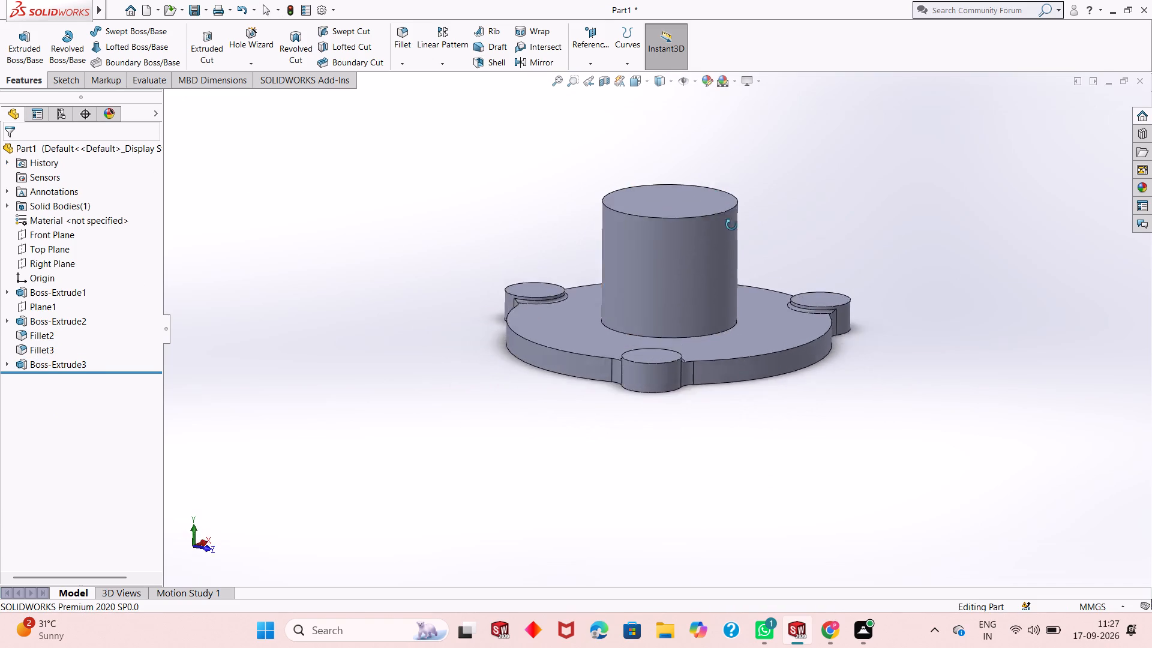
pyautogui.moveTo(731, 225); pyautogui.dragTo(676, 235, button='middle')
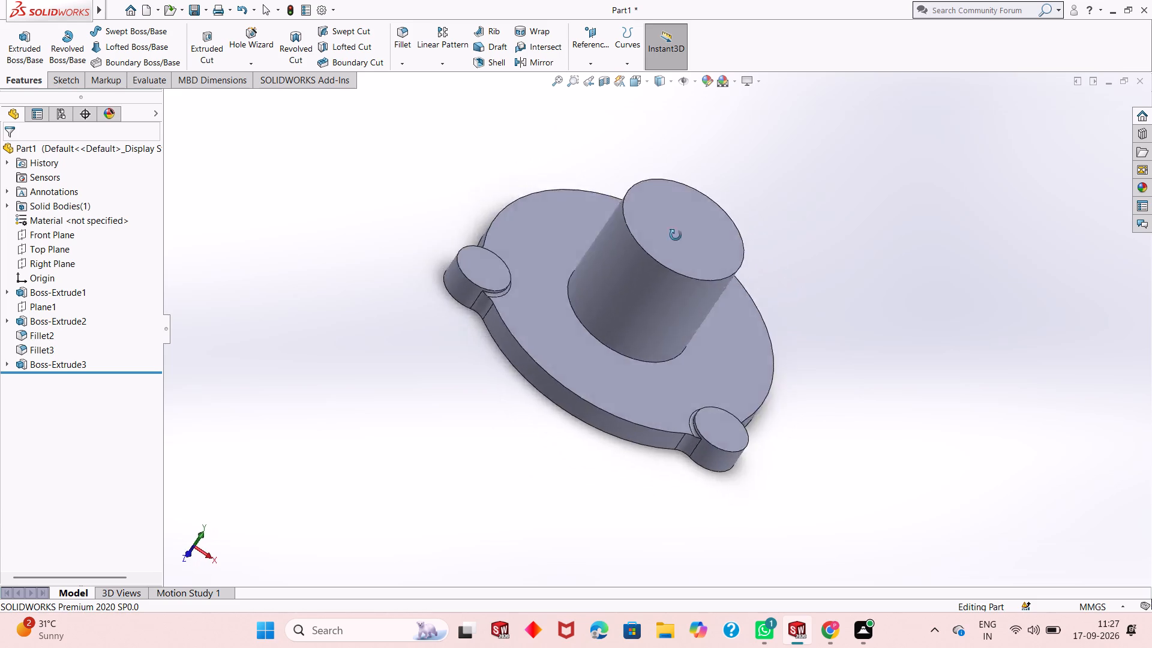
pyautogui.moveTo(676, 235); pyautogui.dragTo(593, 261, button='middle')
pyautogui.scroll(3, 634, 329)
pyautogui.scroll(-9, 645, 307)
pyautogui.scroll(2, 657, 362)
pyautogui.moveTo(658, 363); pyautogui.dragTo(704, 212, button='middle')
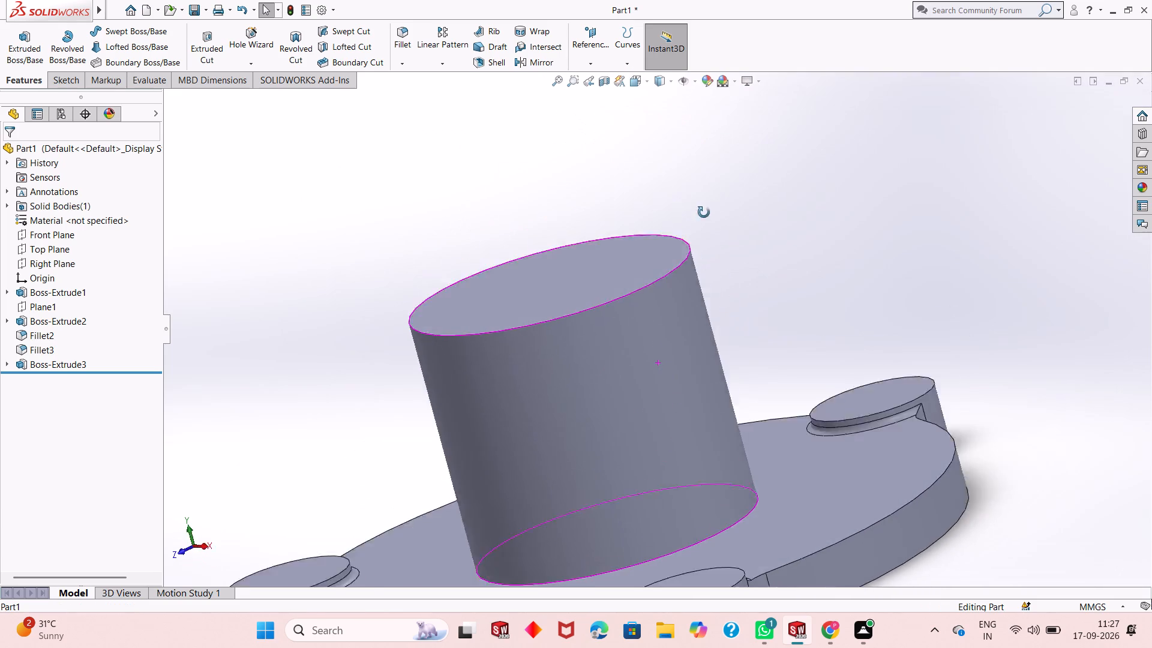
pyautogui.moveTo(704, 212); pyautogui.dragTo(712, 190, button='middle')
pyautogui.scroll(-1, 696, 212)
pyautogui.scroll(4, 653, 289)
pyautogui.scroll(-3, 558, 407)
pyautogui.moveTo(635, 381); pyautogui.dragTo(660, 489, button='middle')
pyautogui.scroll(3, 661, 454)
pyautogui.moveTo(626, 277); pyautogui.dragTo(673, 207, button='middle')
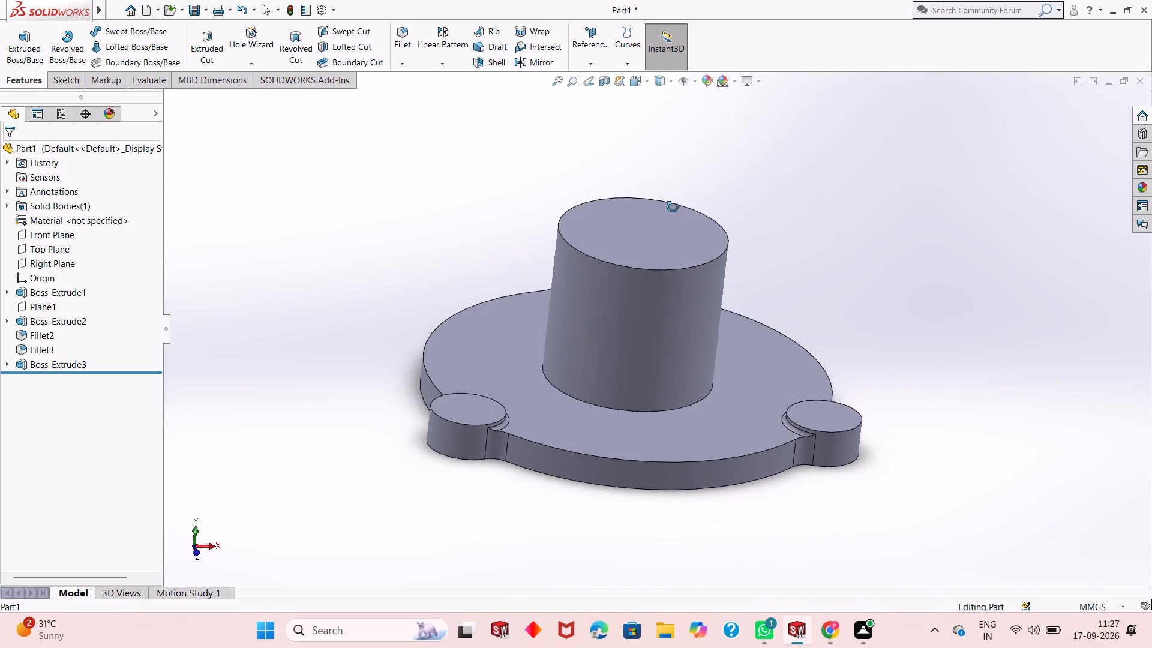
pyautogui.moveTo(673, 207); pyautogui.dragTo(685, 194, button='middle')
pyautogui.moveTo(643, 221); pyautogui.dragTo(593, 324, button='middle')
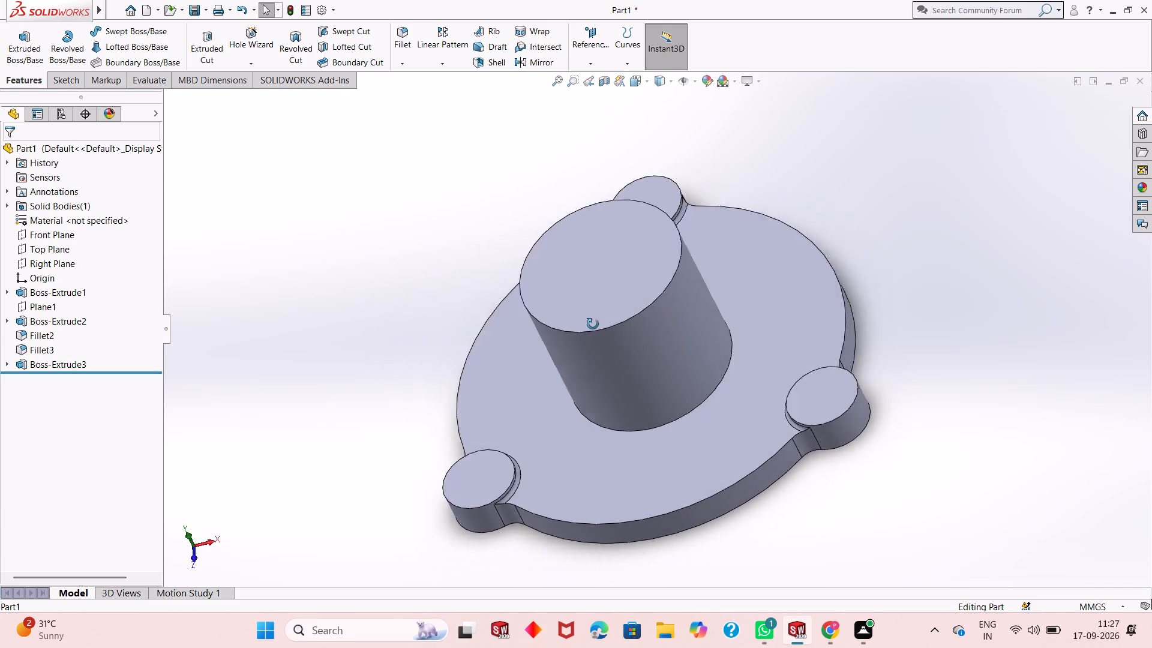
pyautogui.moveTo(593, 324); pyautogui.dragTo(691, 194, button='middle')
pyautogui.moveTo(710, 179); pyautogui.dragTo(711, 179, button='middle')
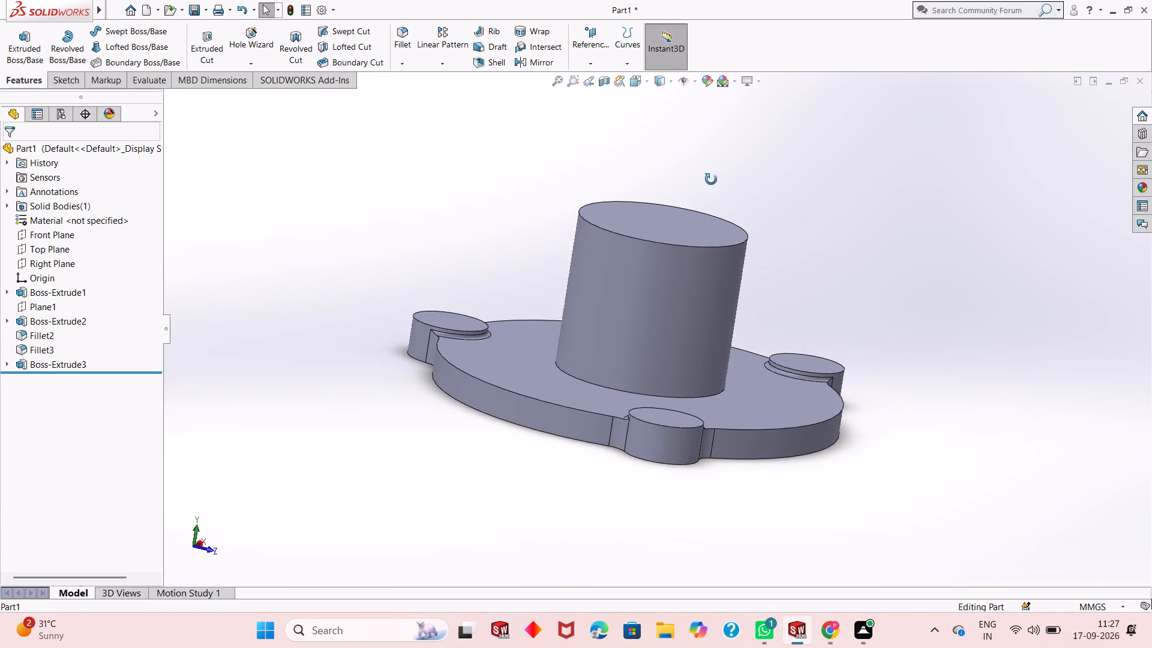
pyautogui.moveTo(711, 179); pyautogui.dragTo(667, 323, button='middle')
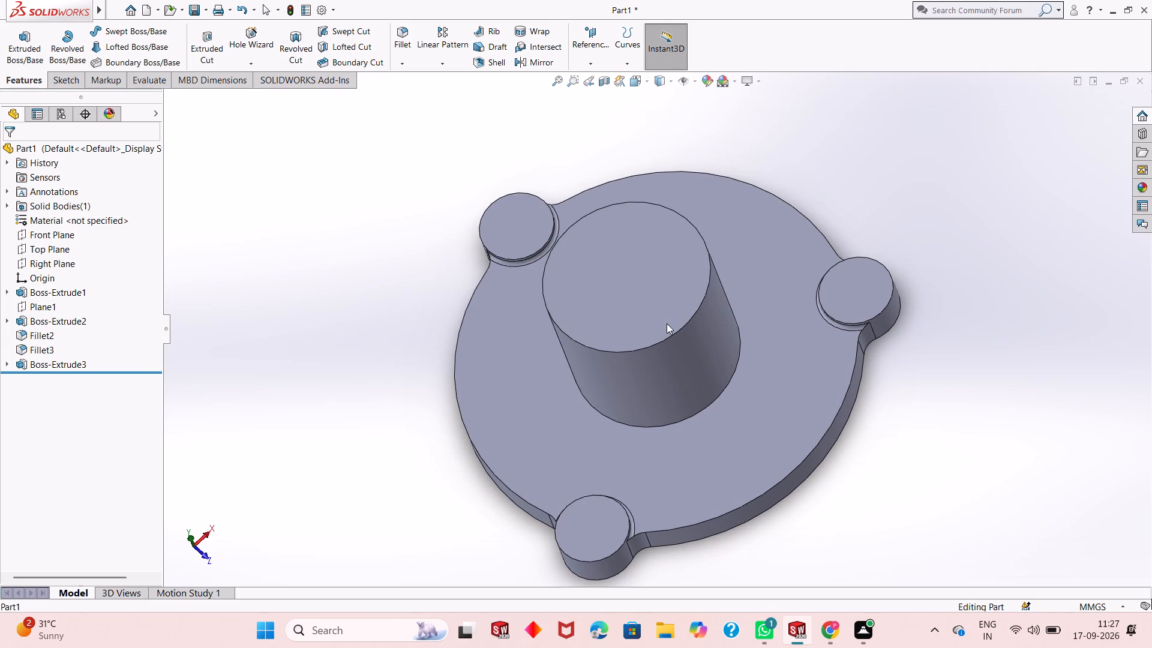
# Sketch a circle of about 15.7 mm radius centred on the origin on the central cylinder's top face.
pyautogui.click(635, 328)
pyautogui.click(694, 293)
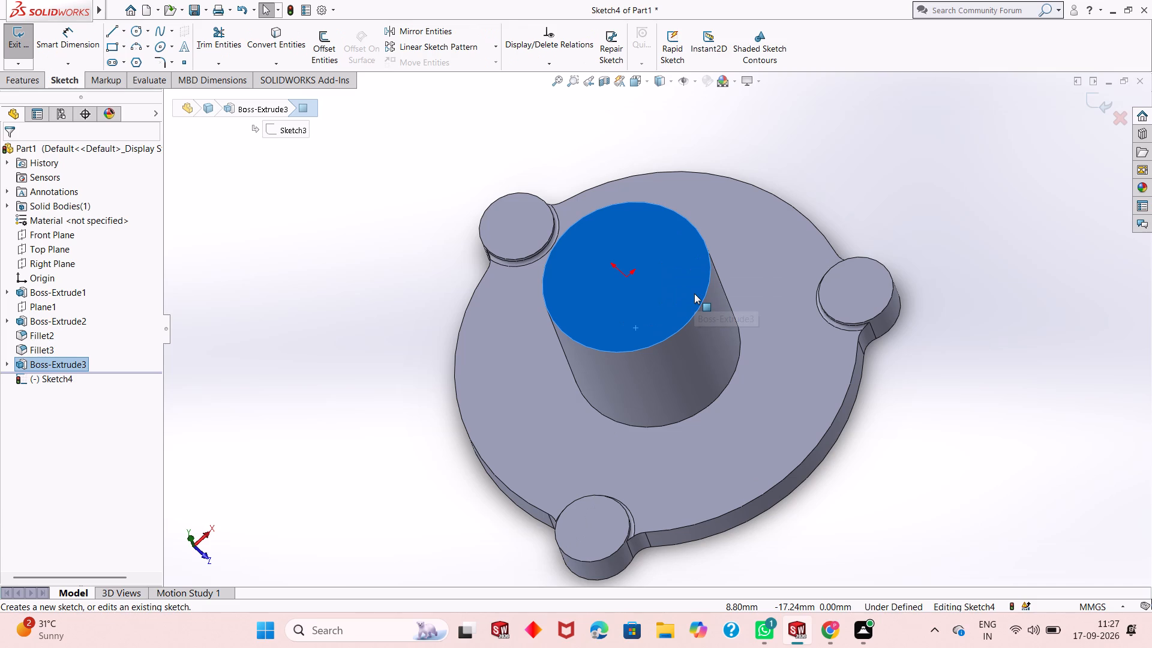
pyautogui.hotkey('ctrl', '8')
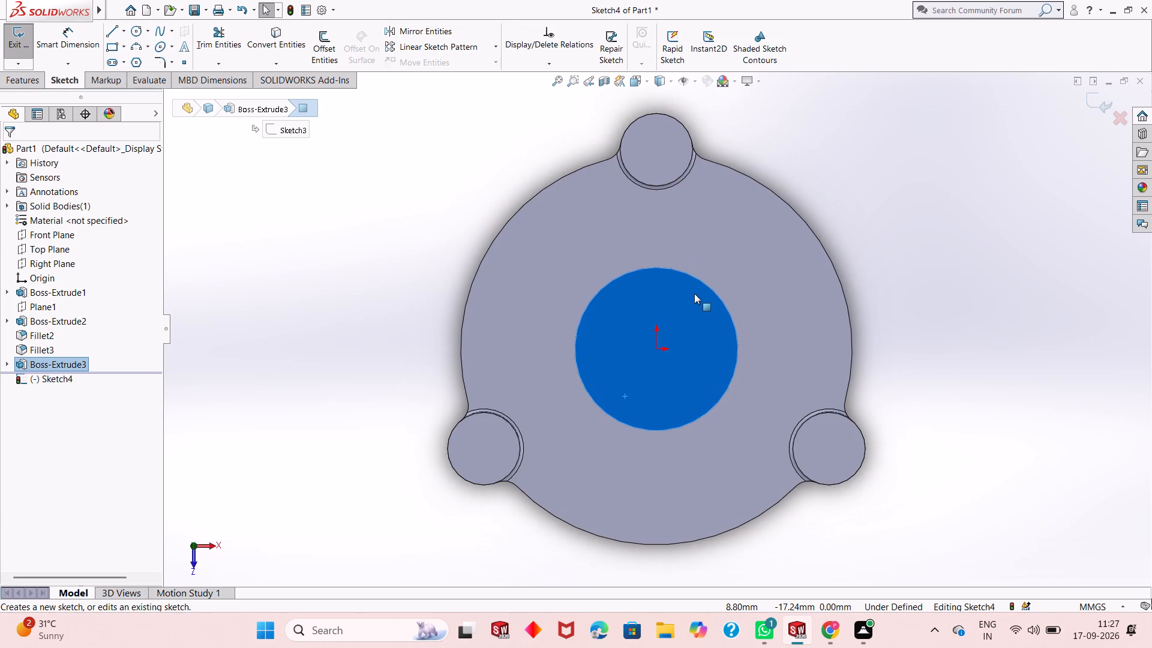
pyautogui.press('Escape')
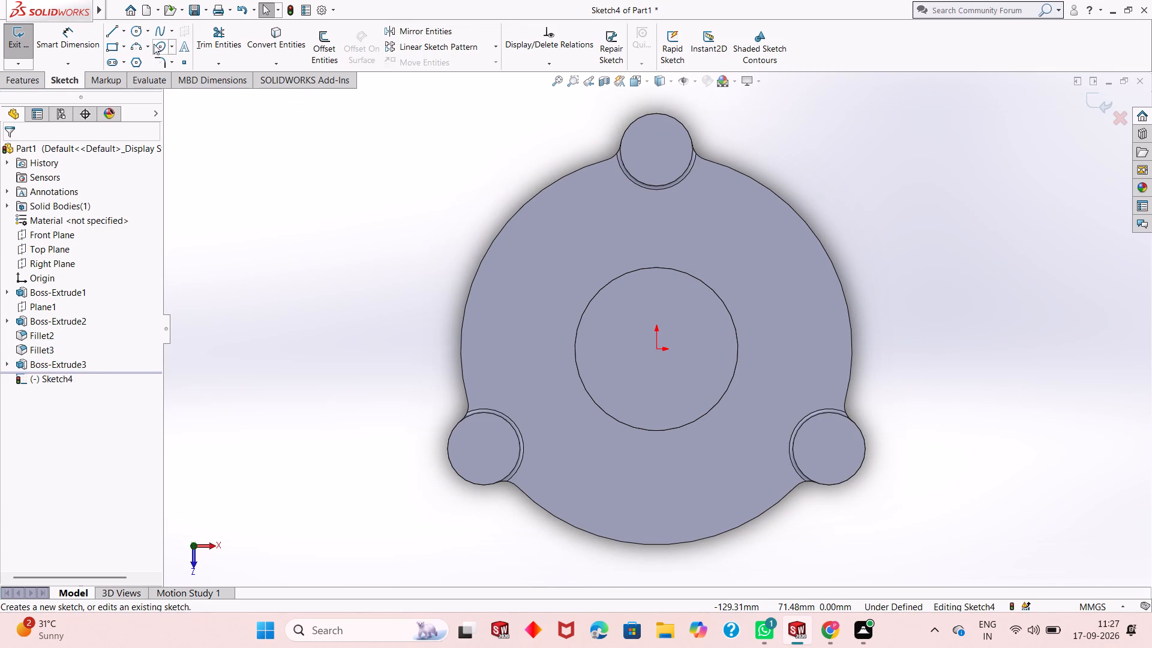
pyautogui.click(138, 32)
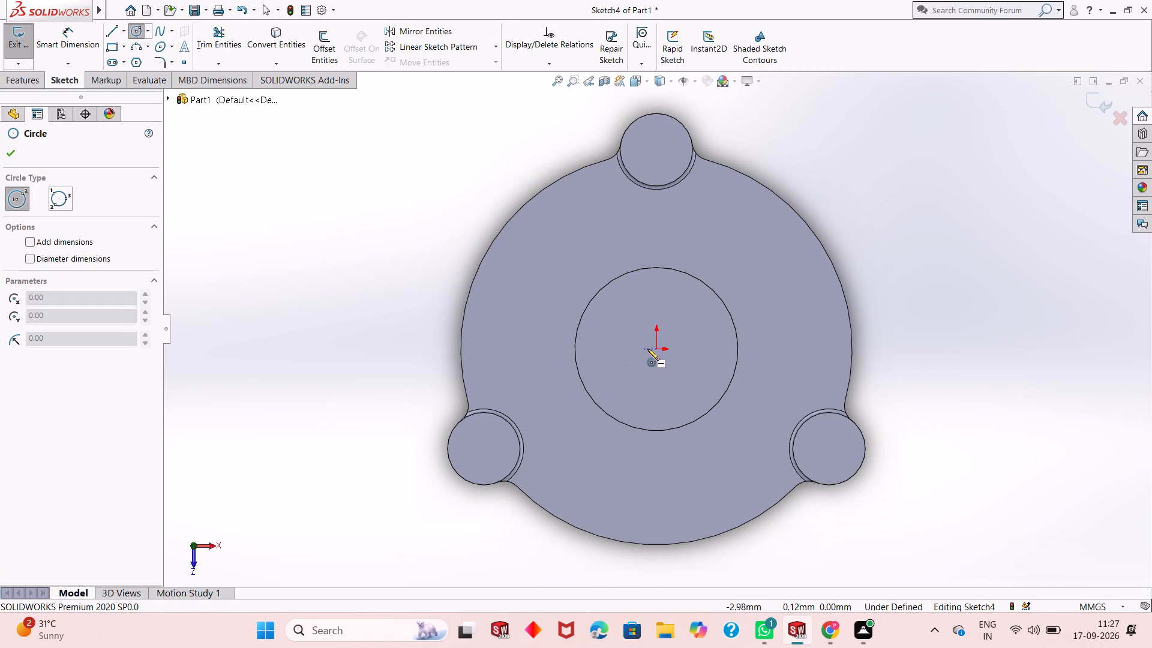
pyautogui.click(657, 348)
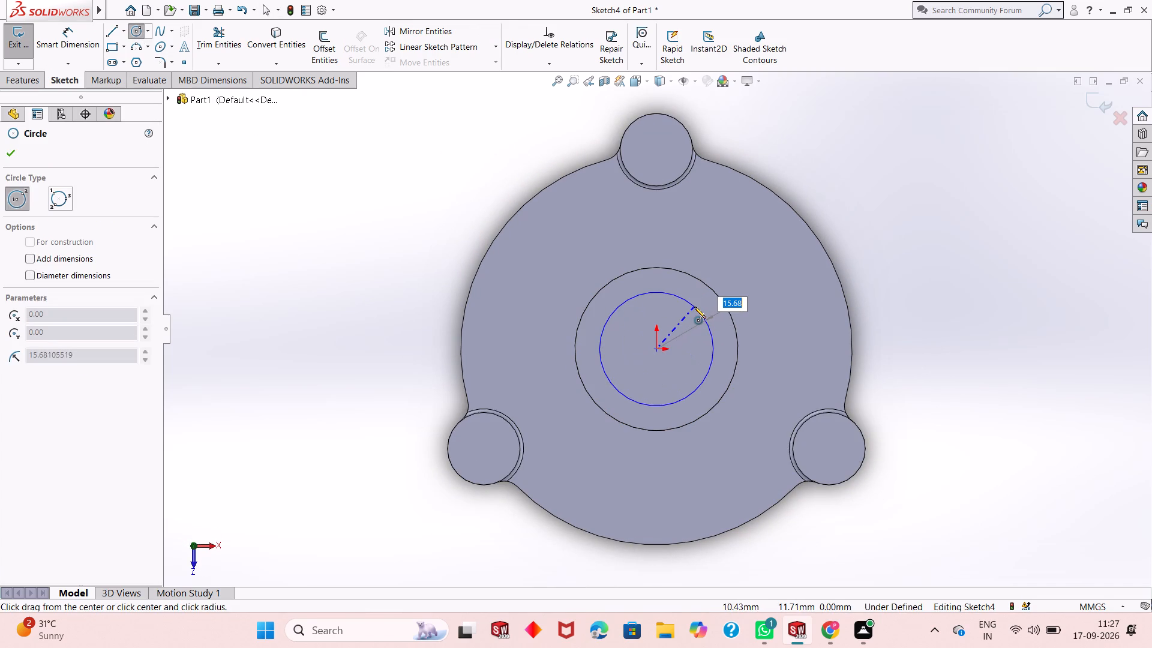
pyautogui.click(694, 307)
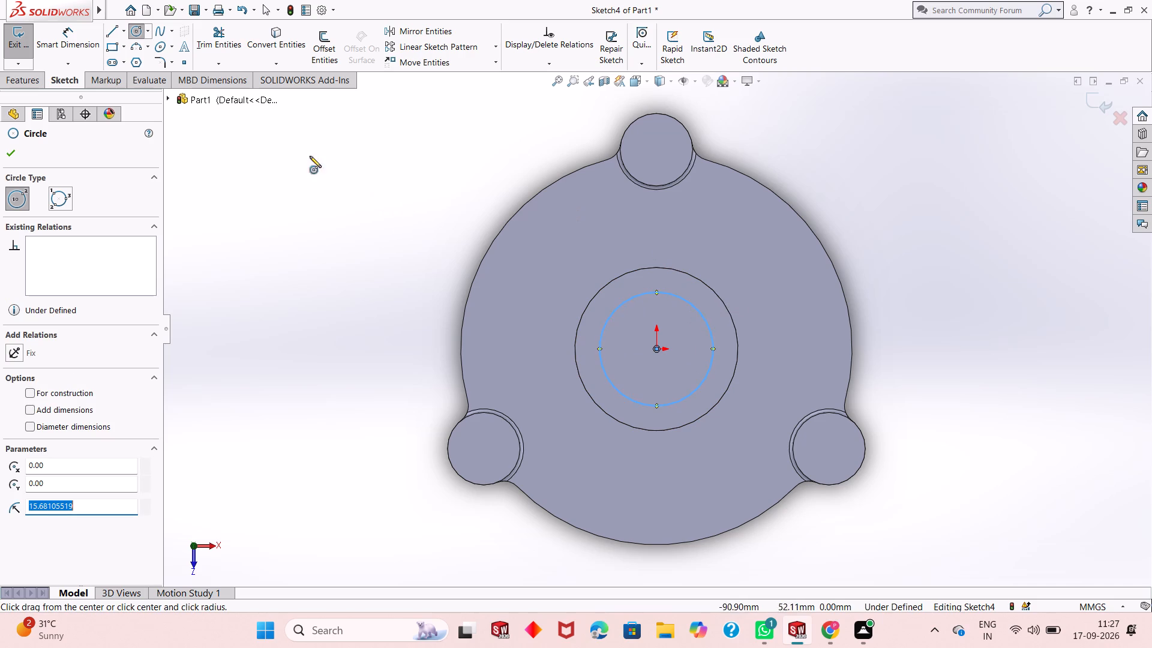
pyautogui.click(15, 155)
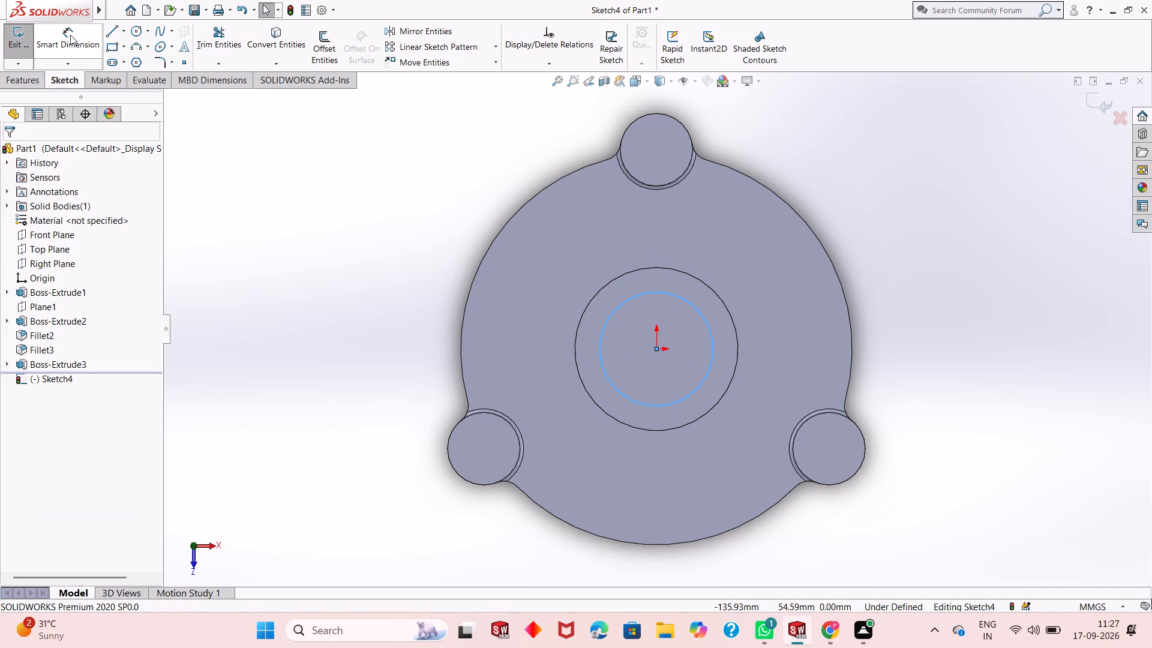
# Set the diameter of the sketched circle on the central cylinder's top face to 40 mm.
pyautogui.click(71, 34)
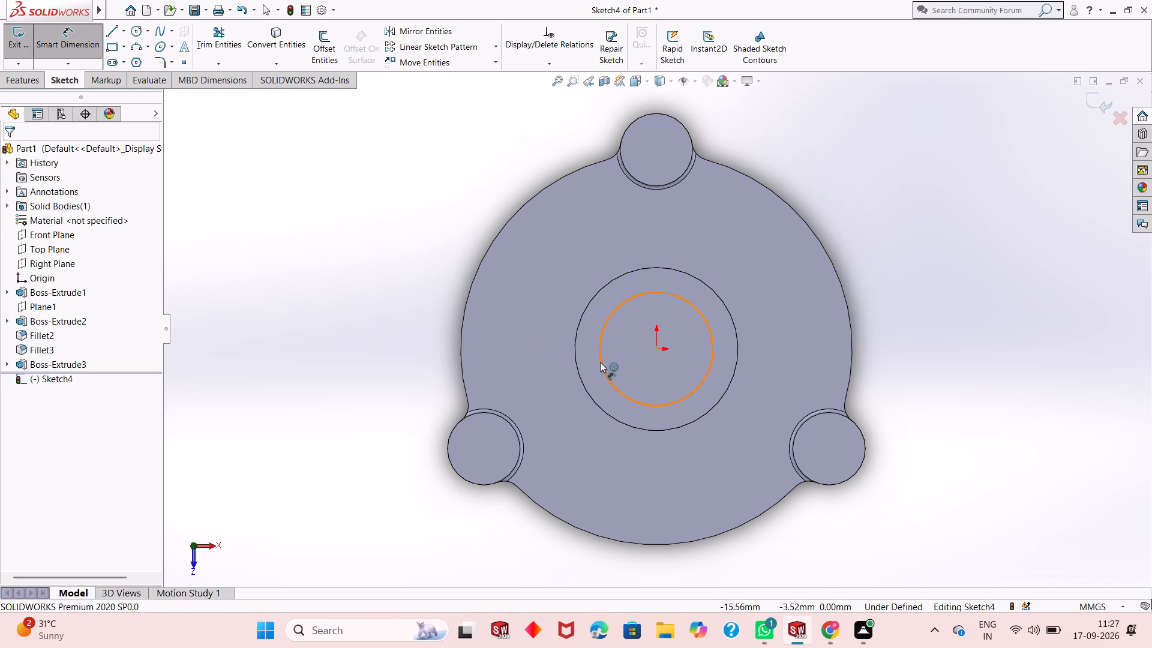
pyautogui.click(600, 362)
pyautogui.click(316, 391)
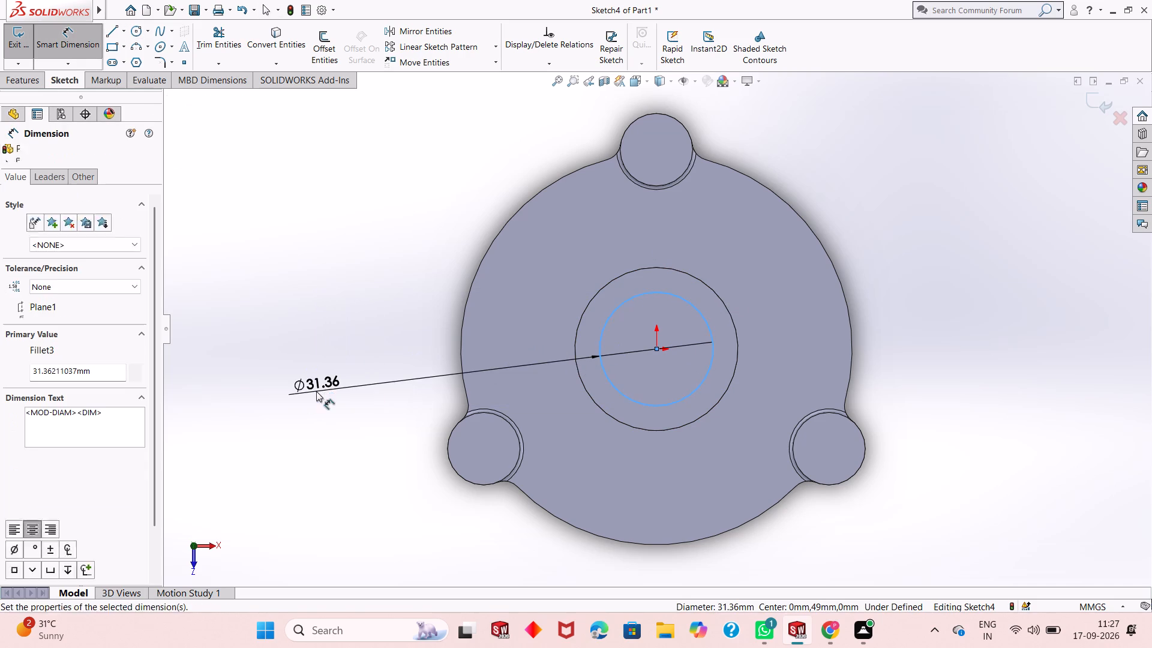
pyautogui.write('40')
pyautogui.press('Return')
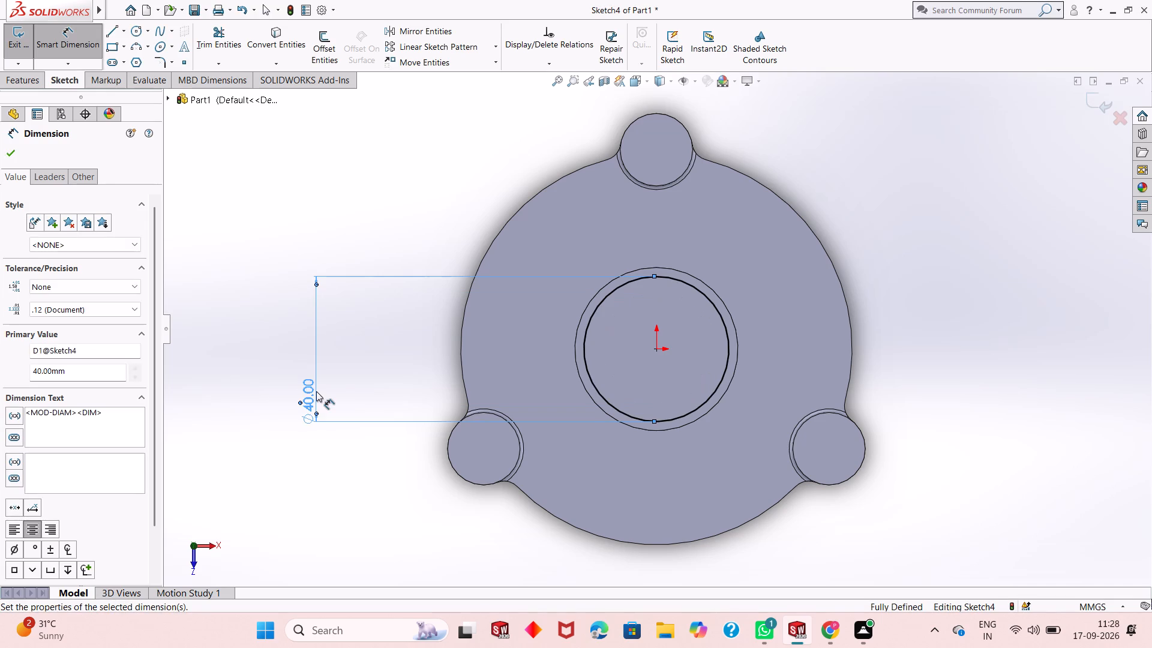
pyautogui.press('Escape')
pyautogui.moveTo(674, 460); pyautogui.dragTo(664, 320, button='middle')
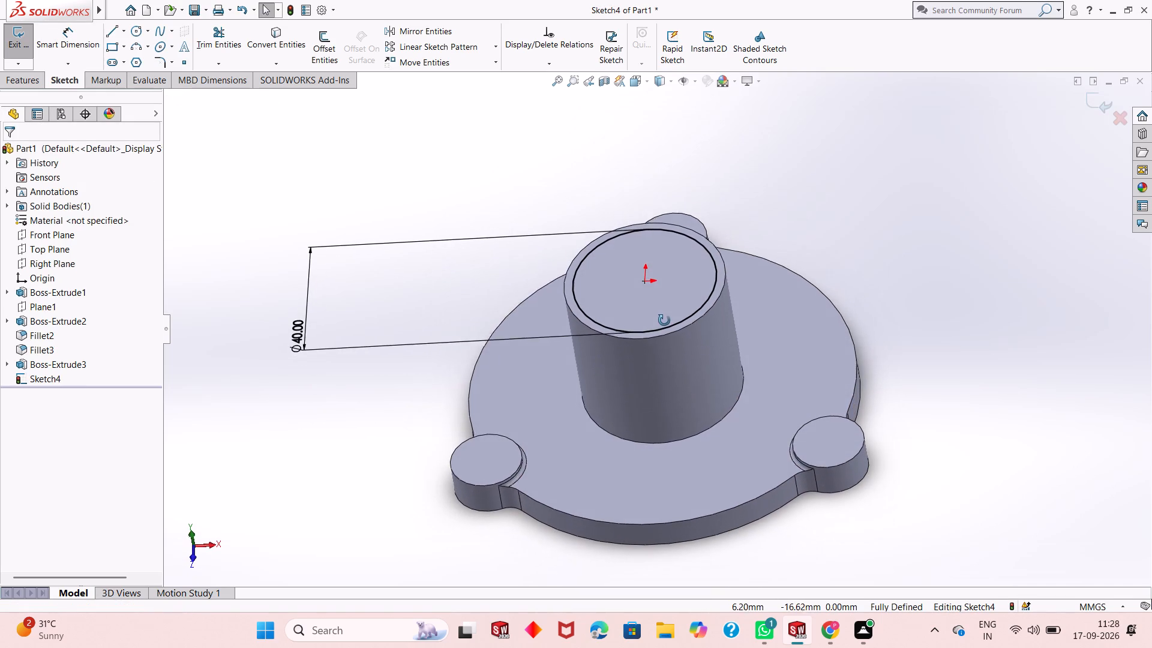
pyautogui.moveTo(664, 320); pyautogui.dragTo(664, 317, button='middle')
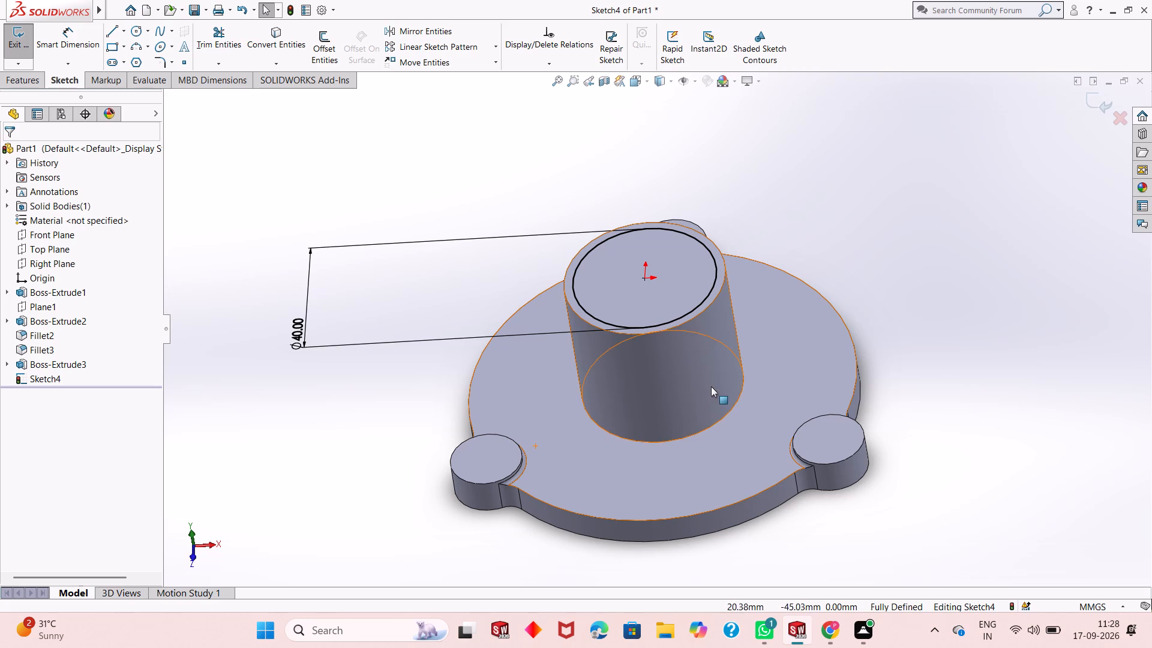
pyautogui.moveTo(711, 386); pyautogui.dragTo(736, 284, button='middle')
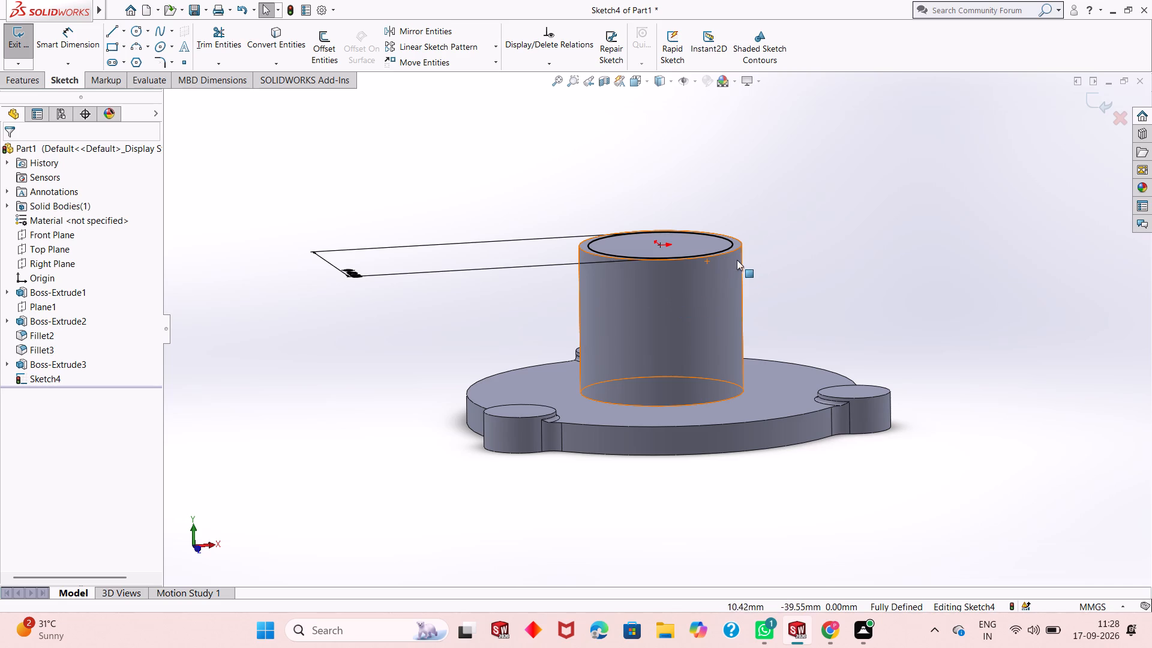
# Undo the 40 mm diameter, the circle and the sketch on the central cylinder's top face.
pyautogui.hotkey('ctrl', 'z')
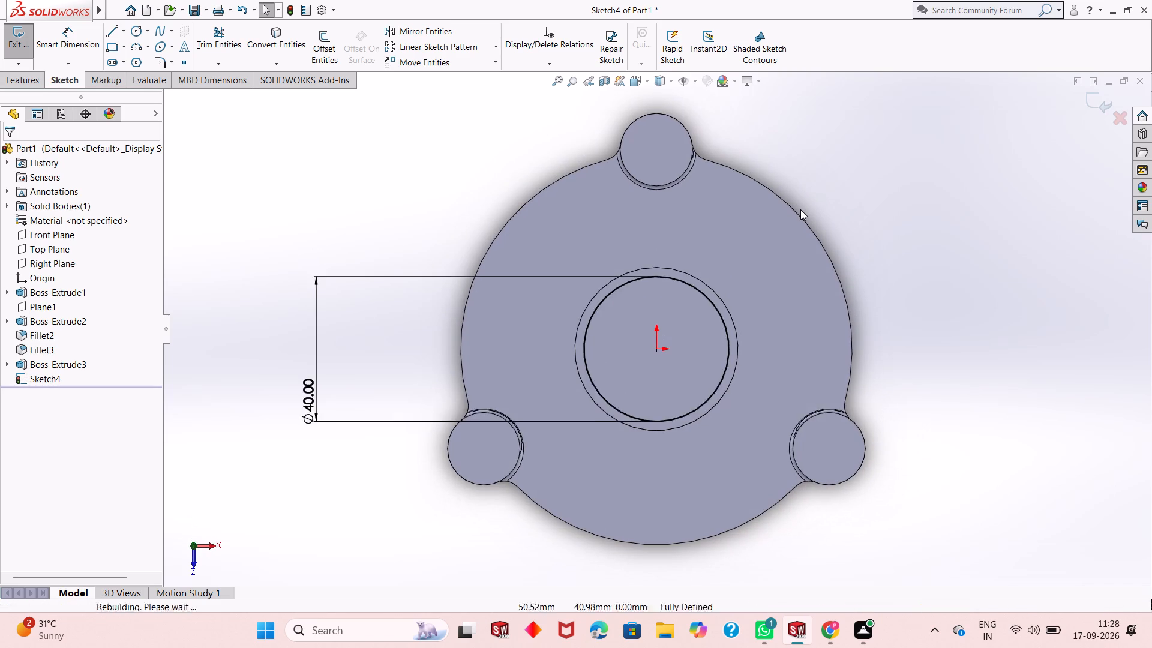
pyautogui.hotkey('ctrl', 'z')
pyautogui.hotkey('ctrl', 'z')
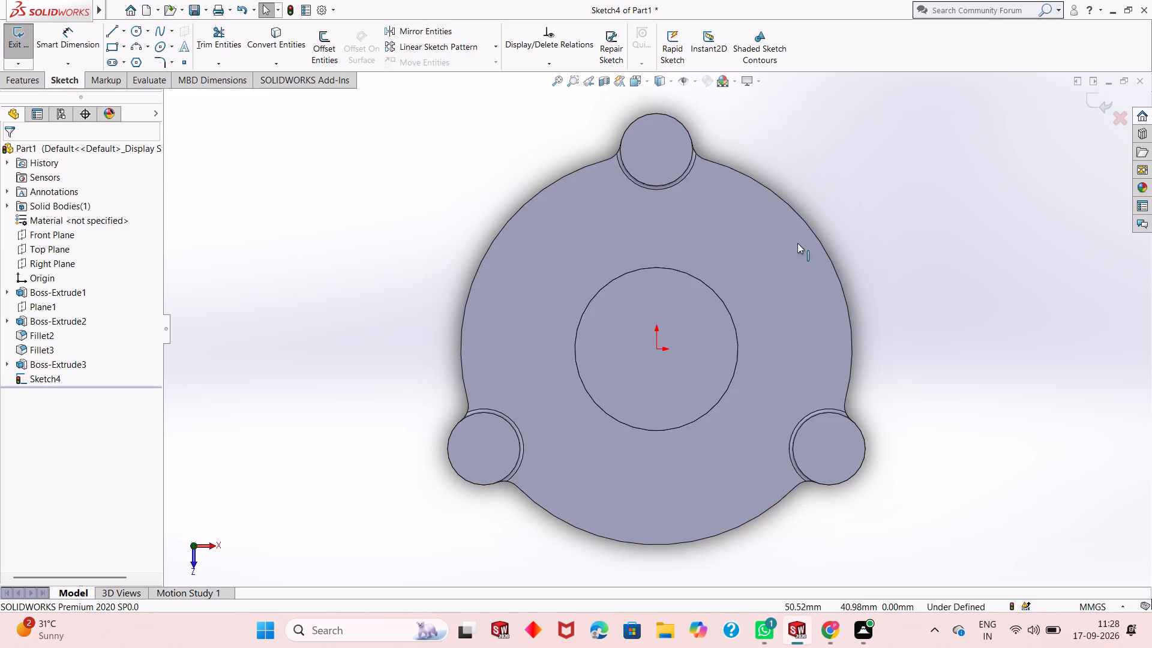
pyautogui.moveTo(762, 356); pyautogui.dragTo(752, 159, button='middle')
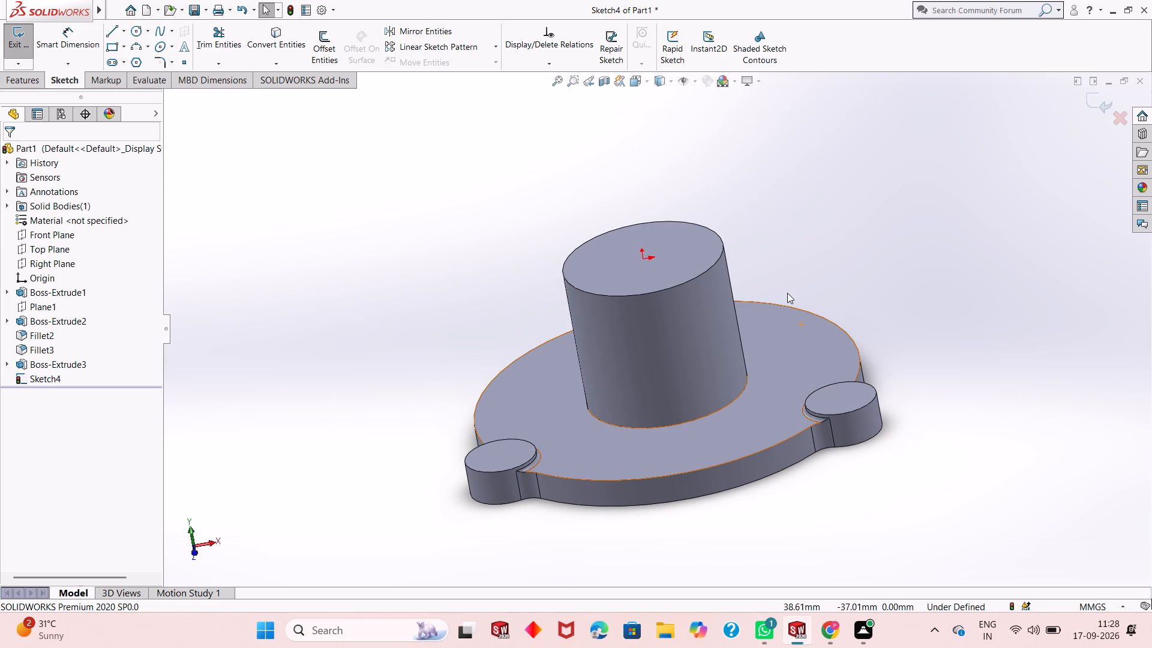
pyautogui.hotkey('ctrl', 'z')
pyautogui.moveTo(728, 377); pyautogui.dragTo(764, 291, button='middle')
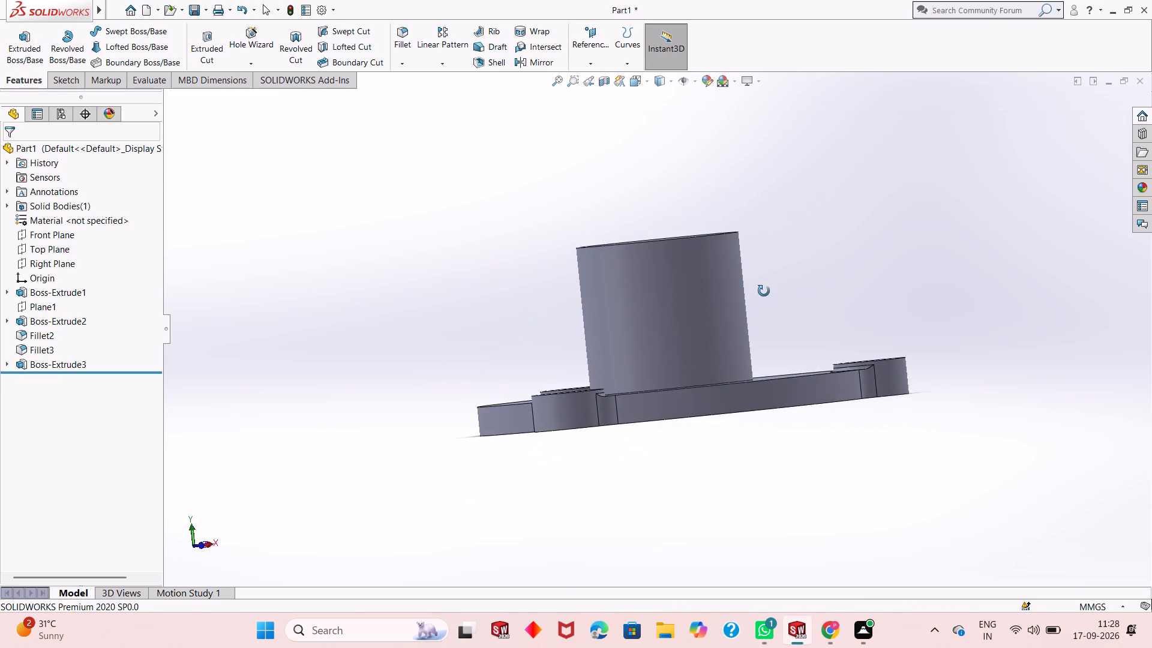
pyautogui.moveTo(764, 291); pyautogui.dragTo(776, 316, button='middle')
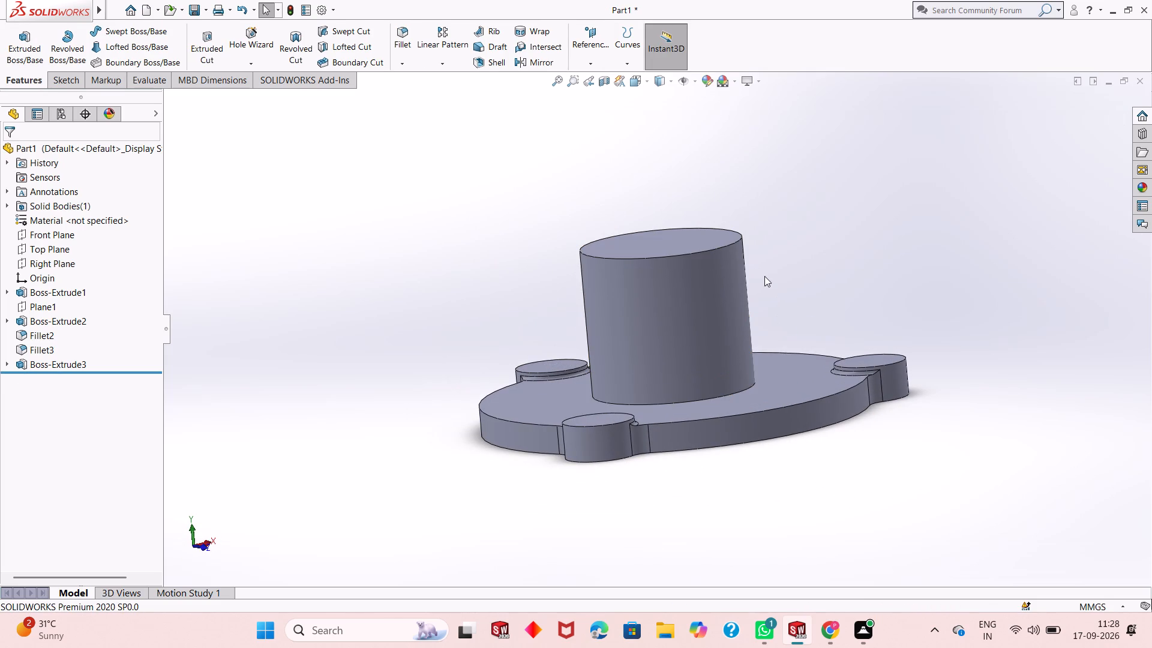
# Create a reference plane from the Front Plane with an offset distance of 0 mm.
pyautogui.click(588, 52)
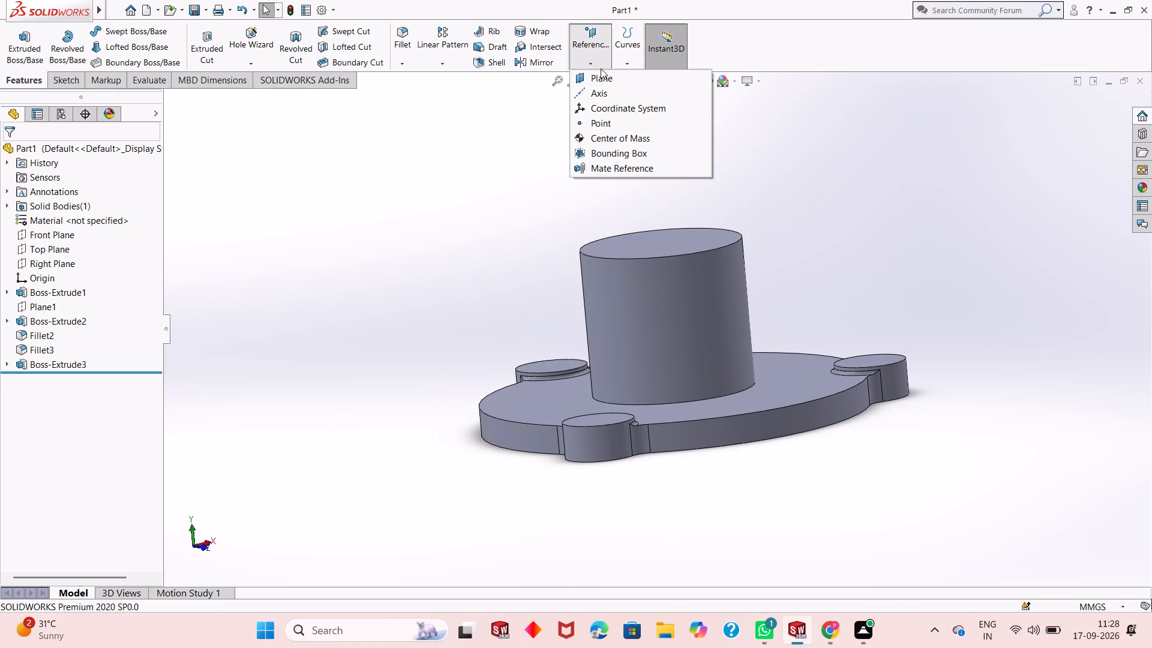
pyautogui.click(605, 73)
pyautogui.click(238, 98)
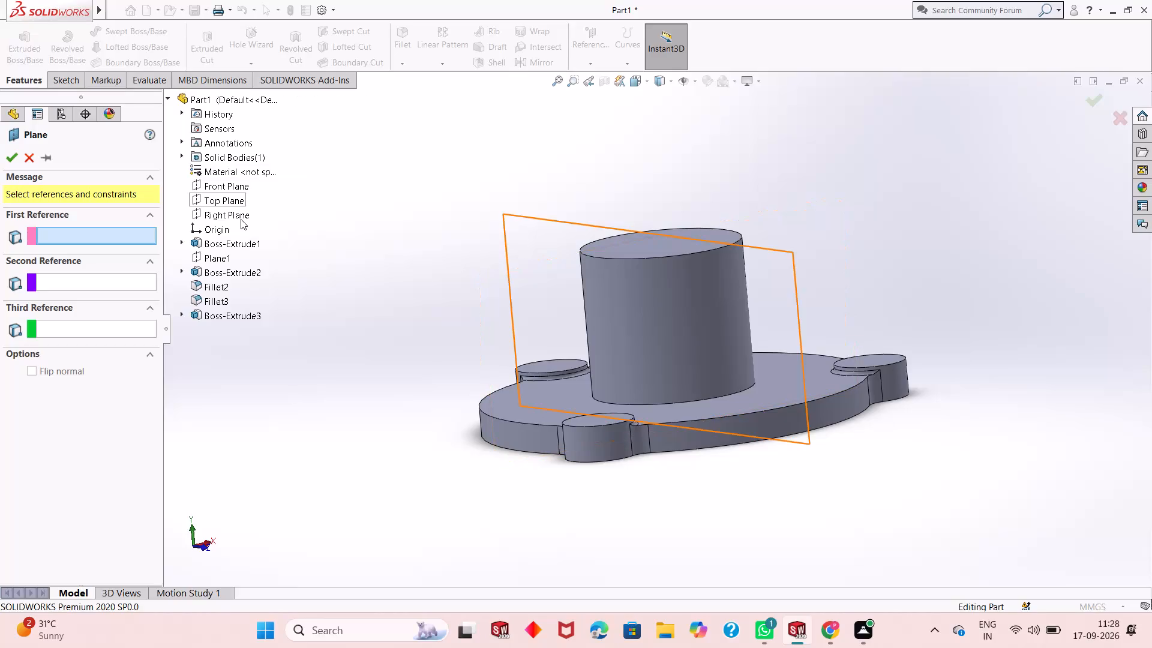
pyautogui.click(241, 184)
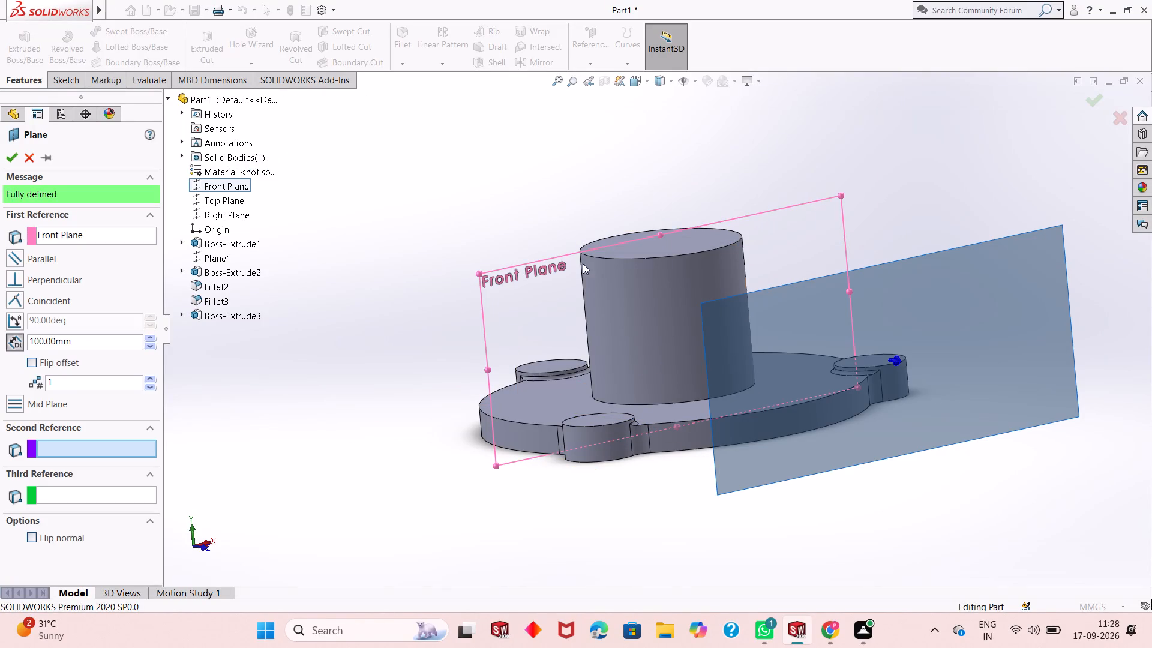
pyautogui.press('0')
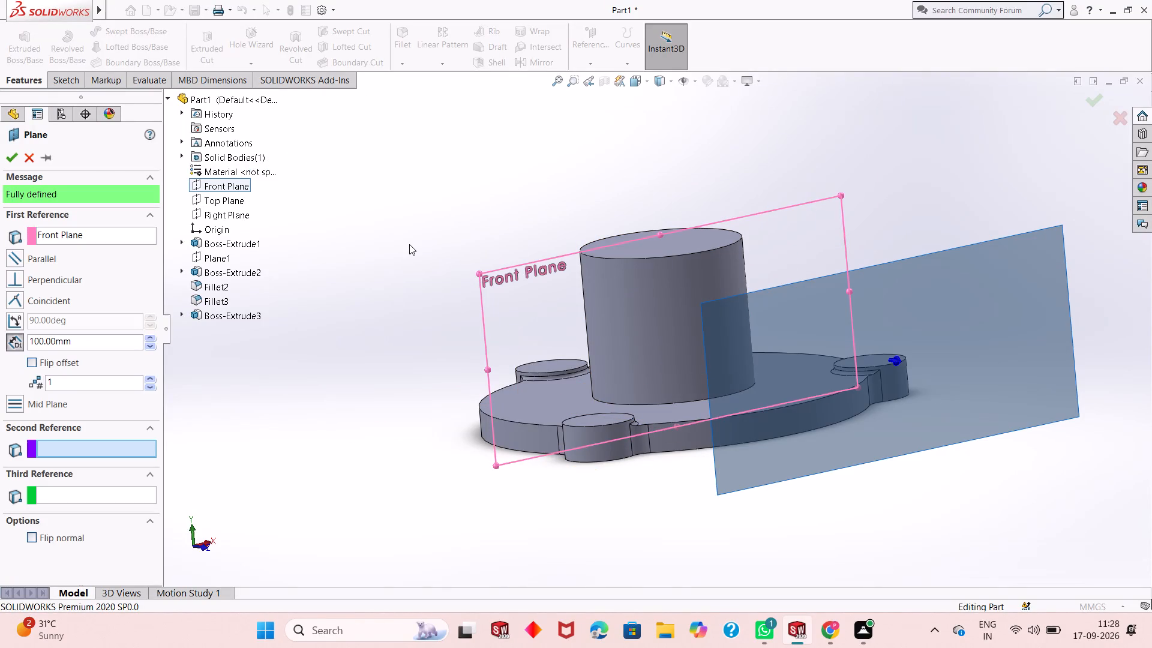
pyautogui.press('Return')
pyautogui.click(109, 331)
pyautogui.doubleClick(103, 338)
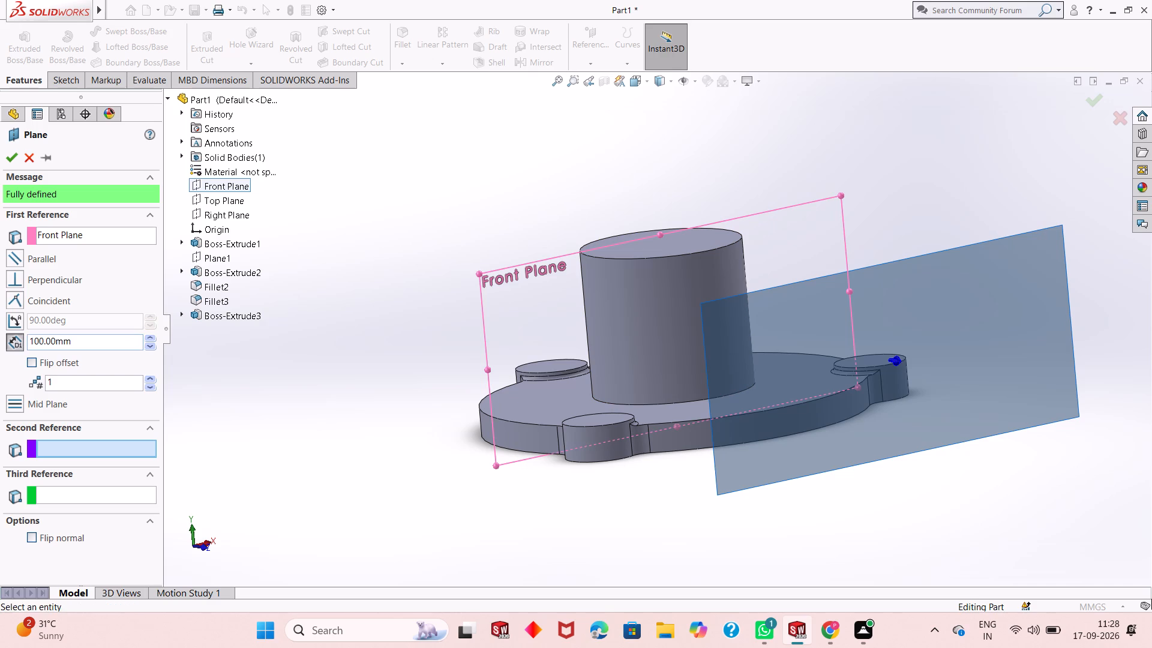
pyautogui.press('0')
pyautogui.press('Return')
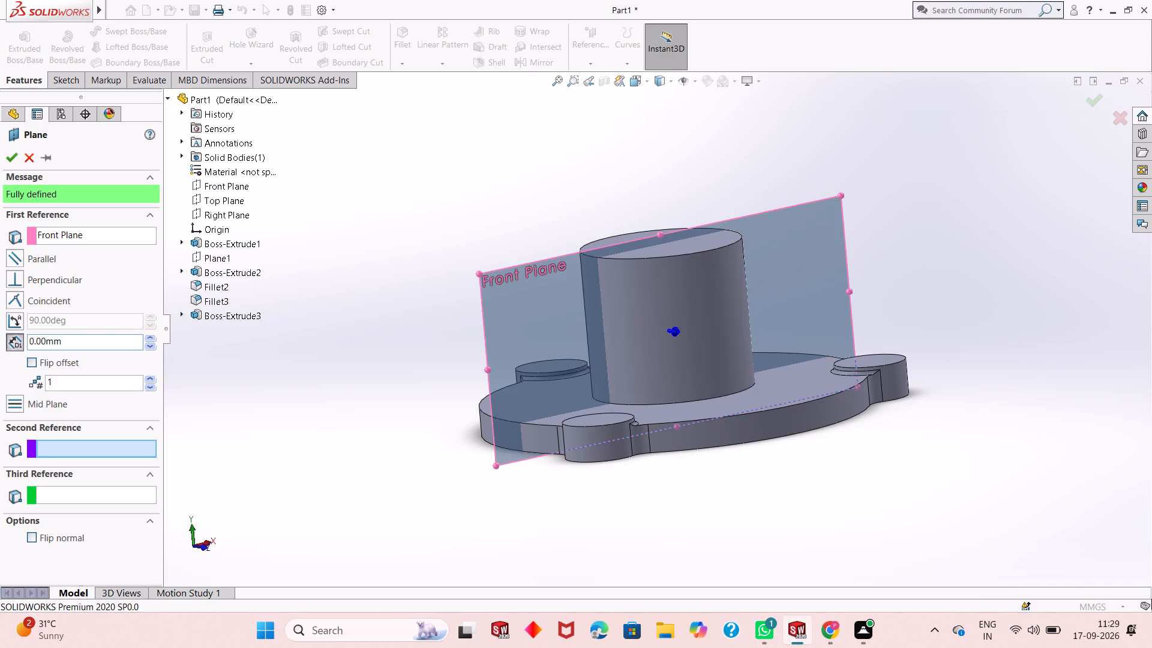
pyautogui.click(9, 149)
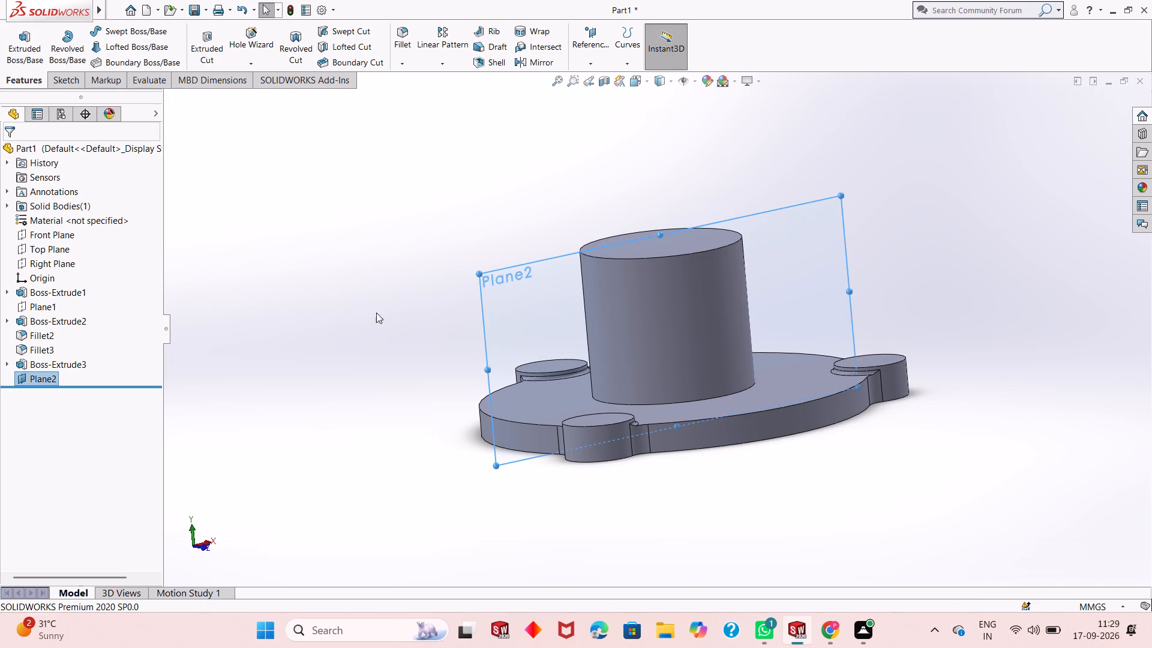
# Start a sketch on the new plane and draw a circle of about 10.9 mm radius overlapping the central cylinder's right side.
pyautogui.click(490, 291)
pyautogui.click(545, 253)
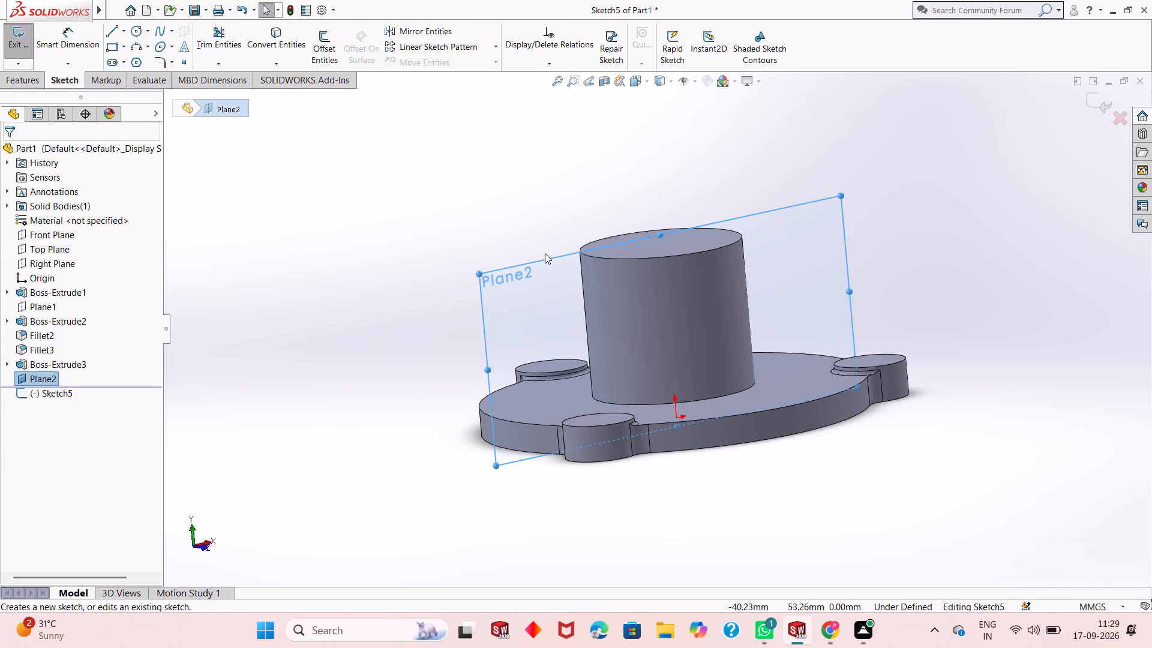
pyautogui.hotkey('ctrl', '8')
pyautogui.press('Escape')
pyautogui.moveTo(681, 272); pyautogui.dragTo(685, 298, button='middle')
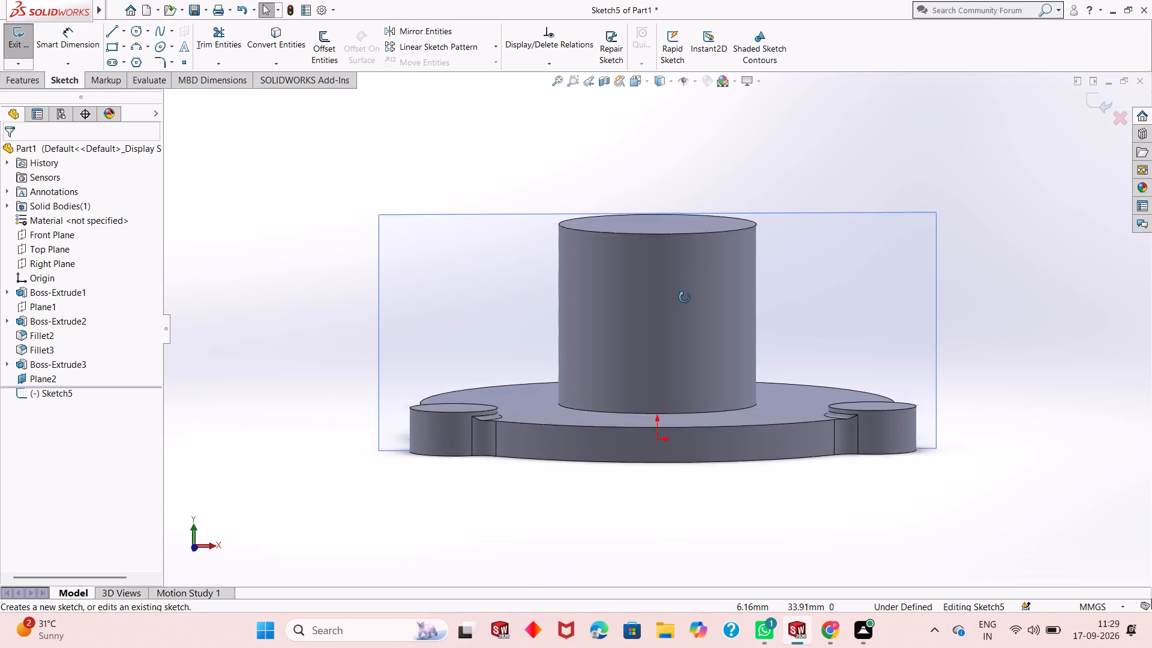
pyautogui.moveTo(685, 298); pyautogui.dragTo(685, 301, button='middle')
pyautogui.scroll(1, 681, 300)
pyautogui.scroll(-2, 741, 349)
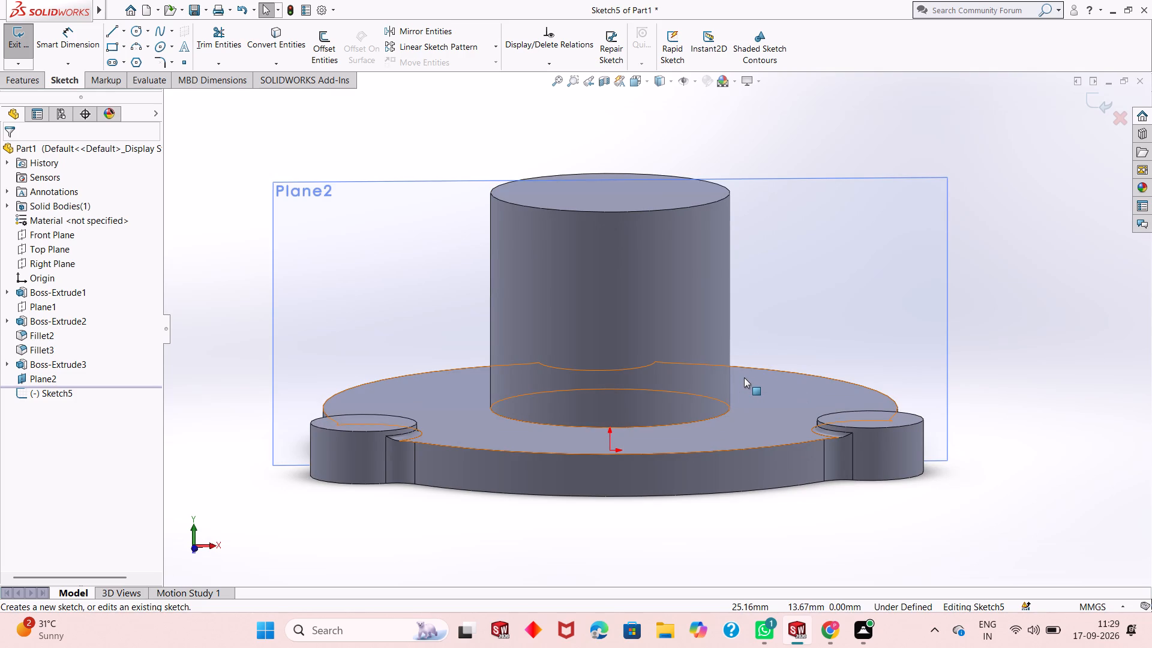
pyautogui.press('8')
pyautogui.hotkey('ctrl', '8')
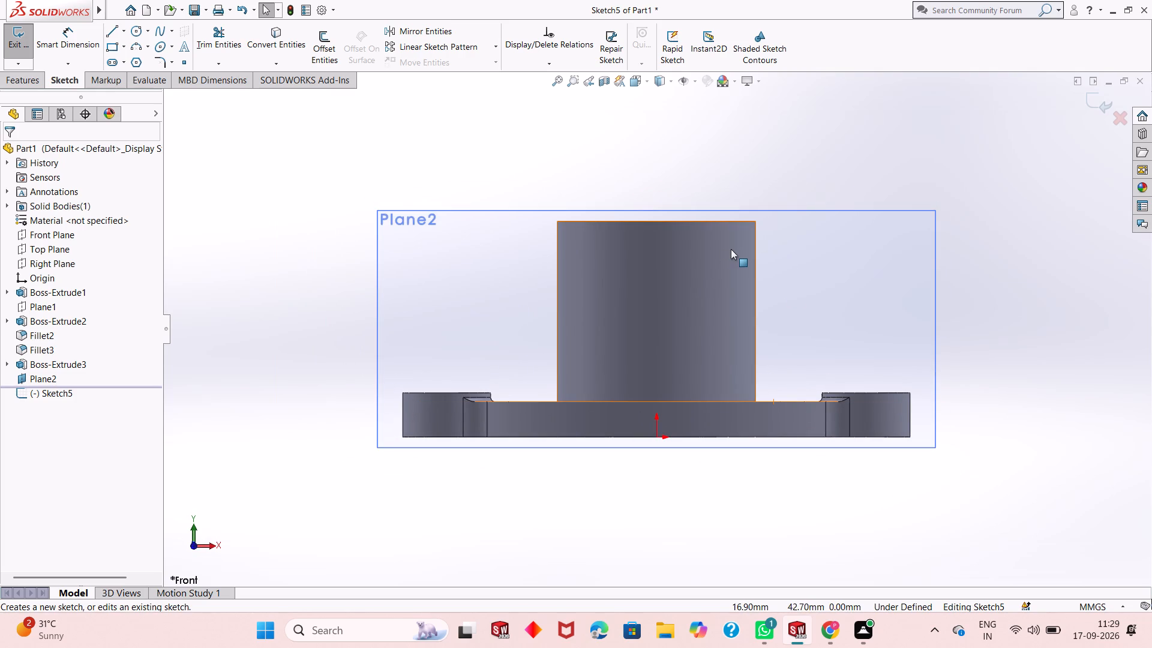
pyautogui.click(141, 34)
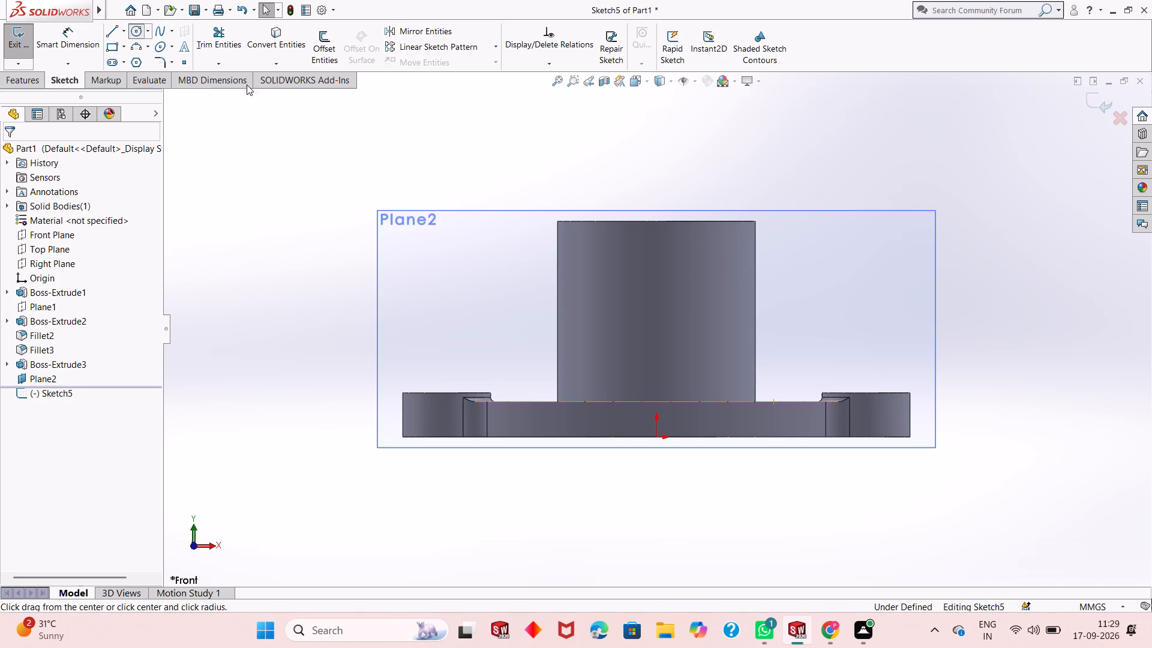
pyautogui.click(790, 293)
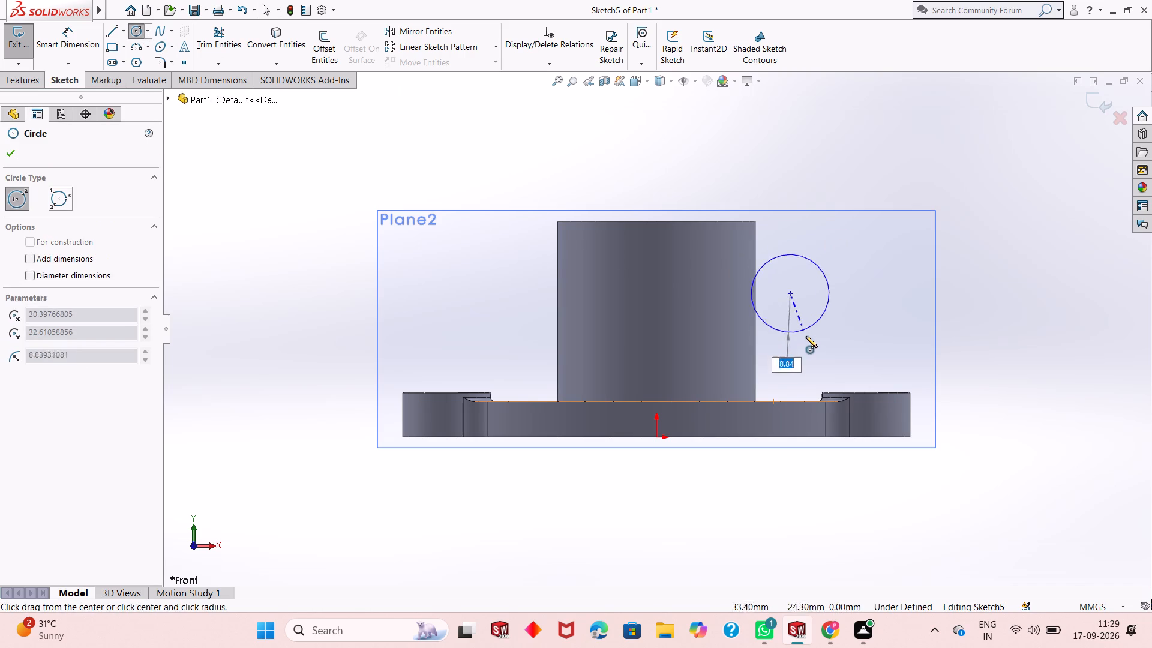
pyautogui.click(807, 338)
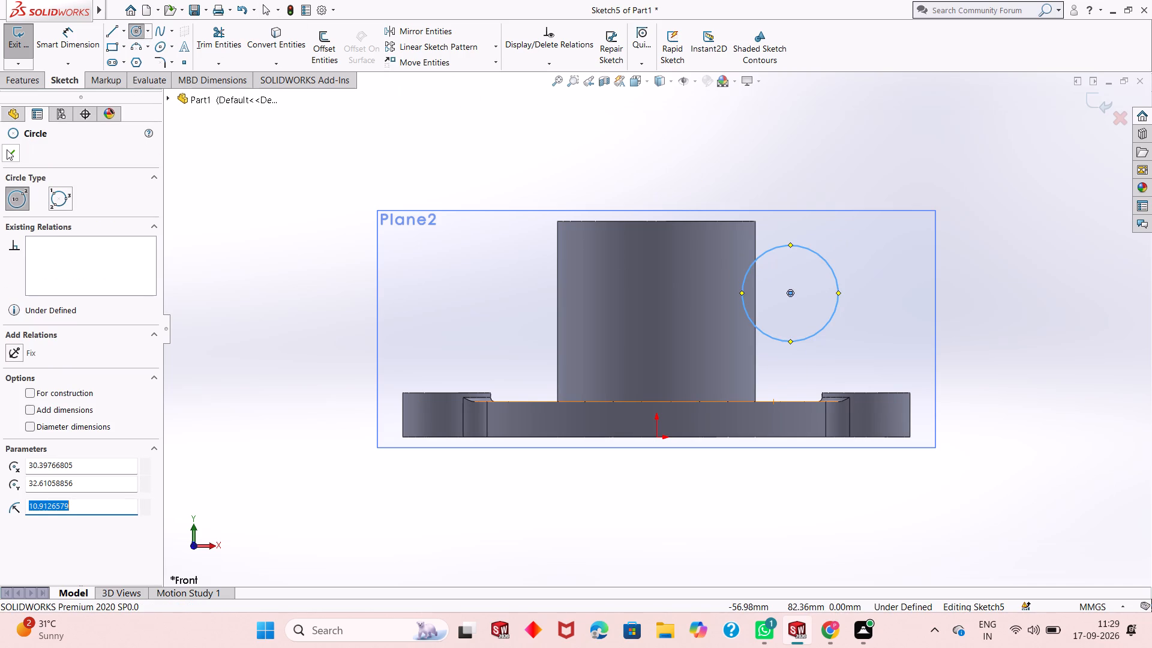
pyautogui.click(11, 157)
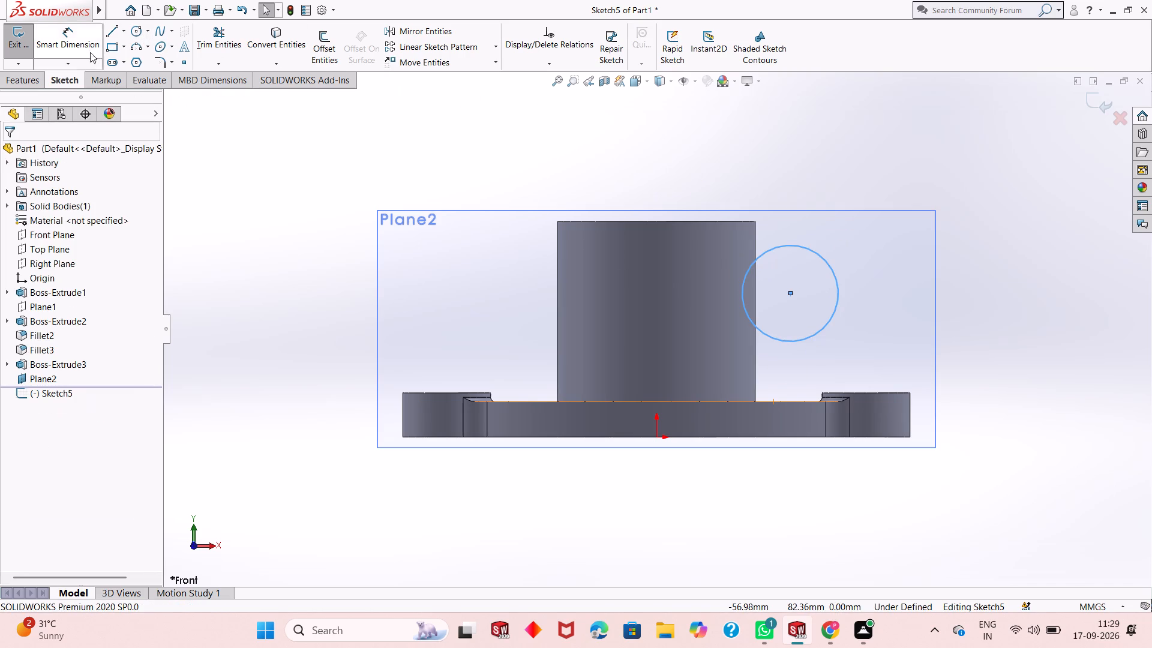
# Dimension the side circle's diameter and set it to 32 mm.
pyautogui.click(83, 41)
pyautogui.click(811, 251)
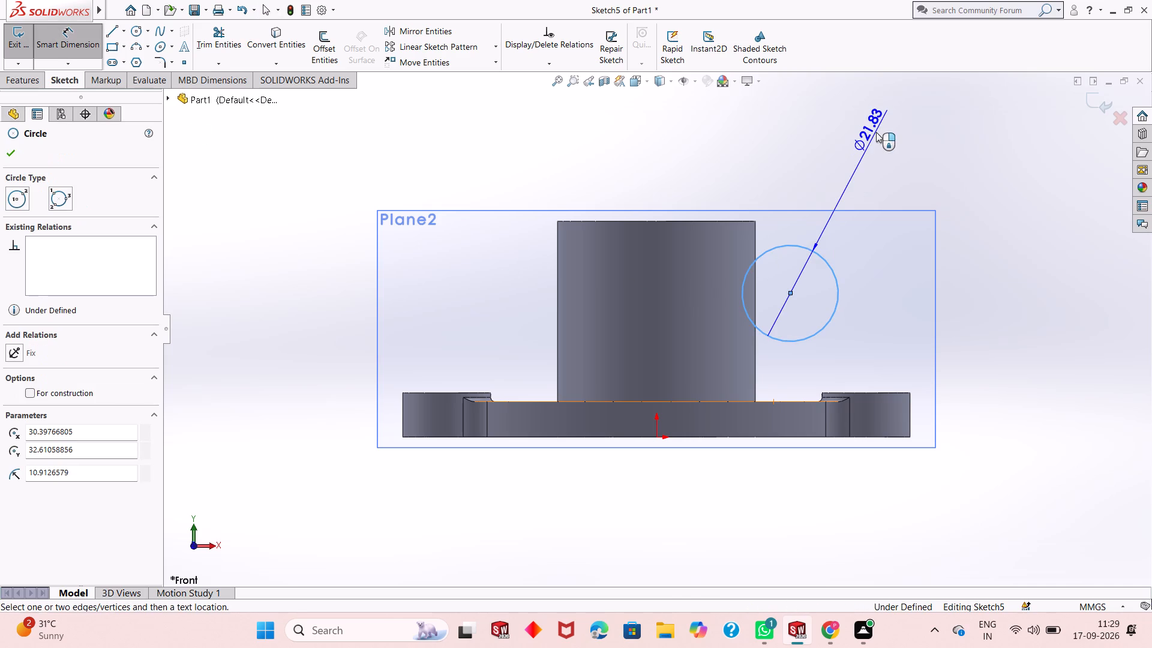
pyautogui.click(876, 132)
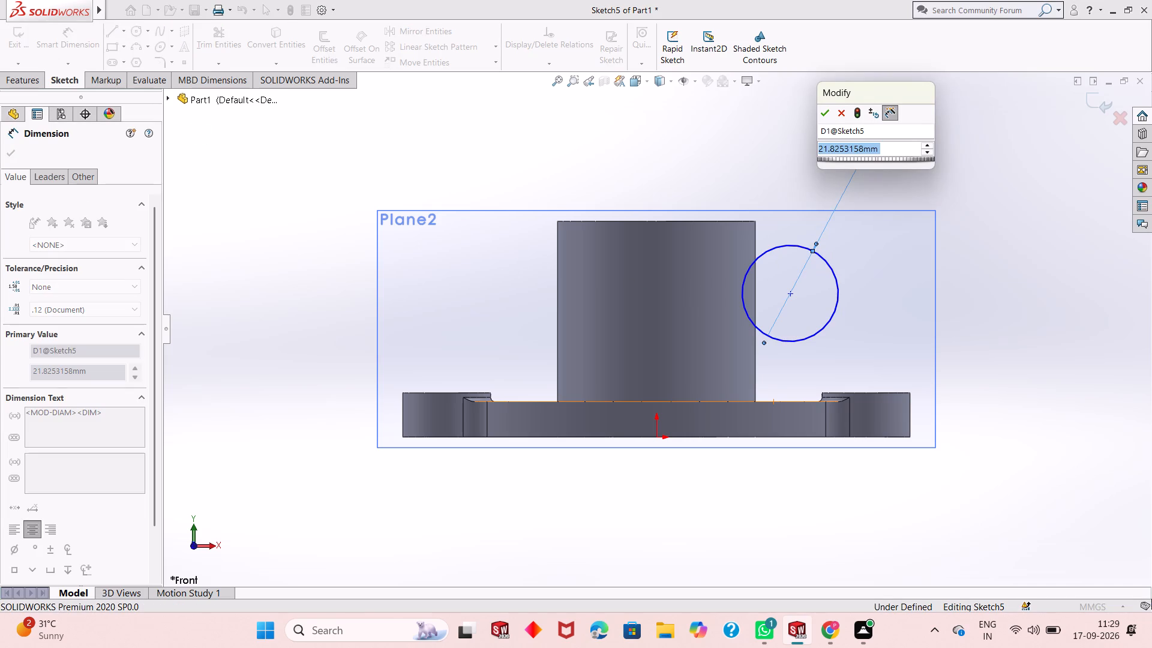
pyautogui.write('.32')
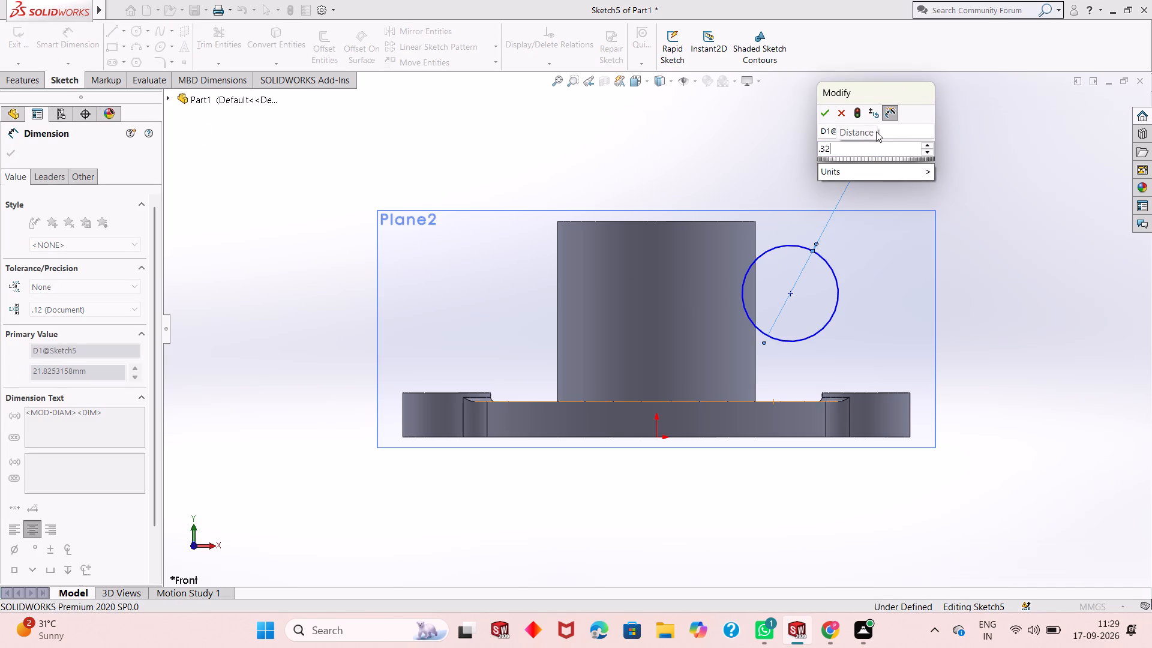
pyautogui.press('Return')
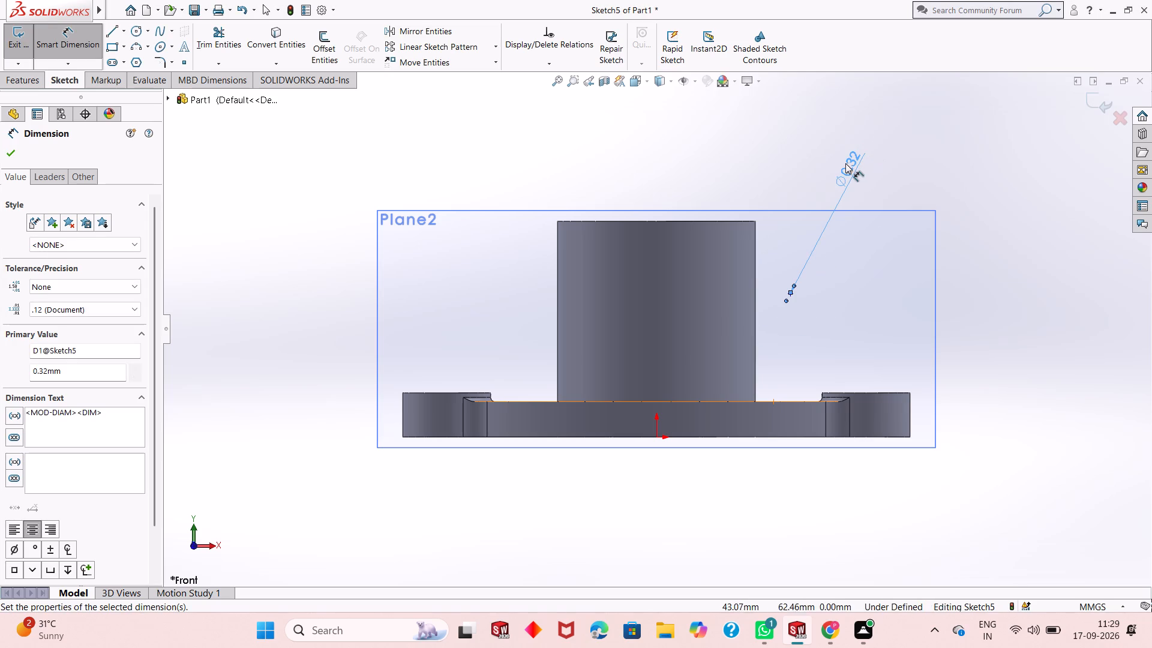
pyautogui.doubleClick(845, 163)
pyautogui.write('32')
pyautogui.press('Return')
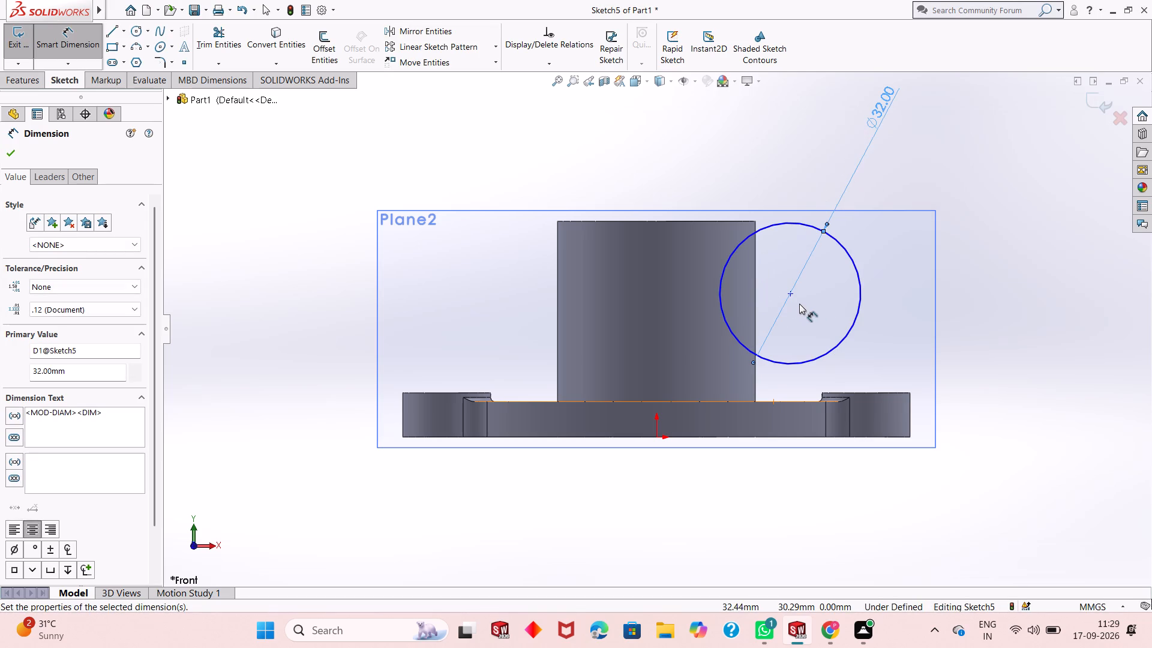
# Dimension the vertical distance from the origin to the 32 mm circle's centre as 28 mm.
pyautogui.click(791, 297)
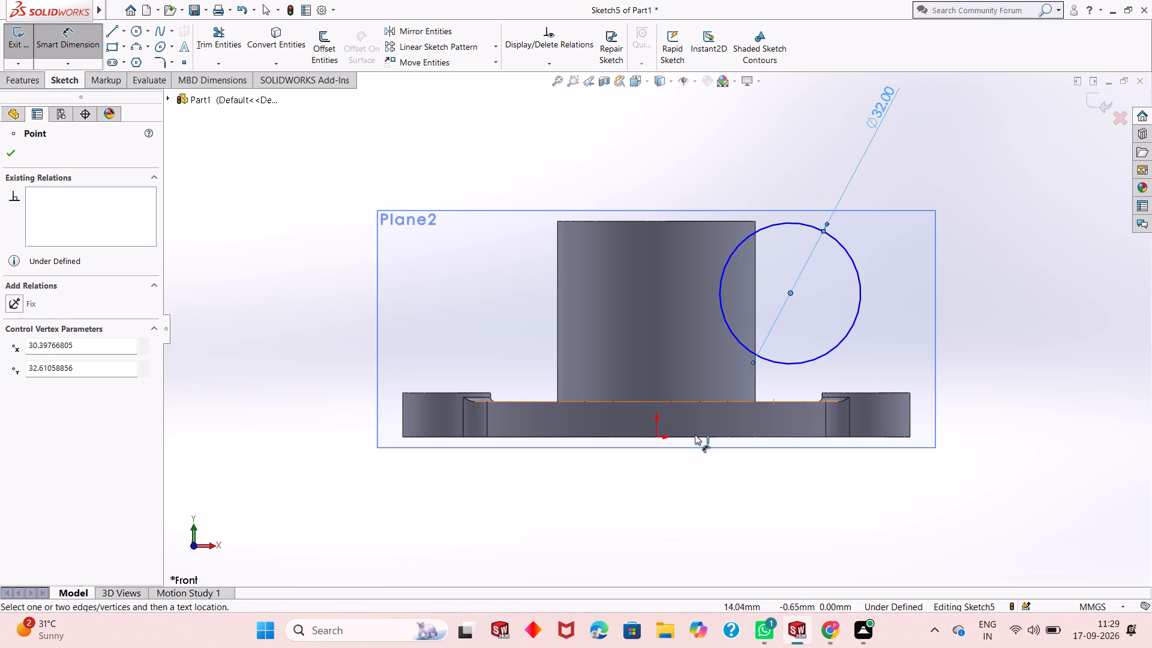
pyautogui.click(656, 435)
pyautogui.click(976, 421)
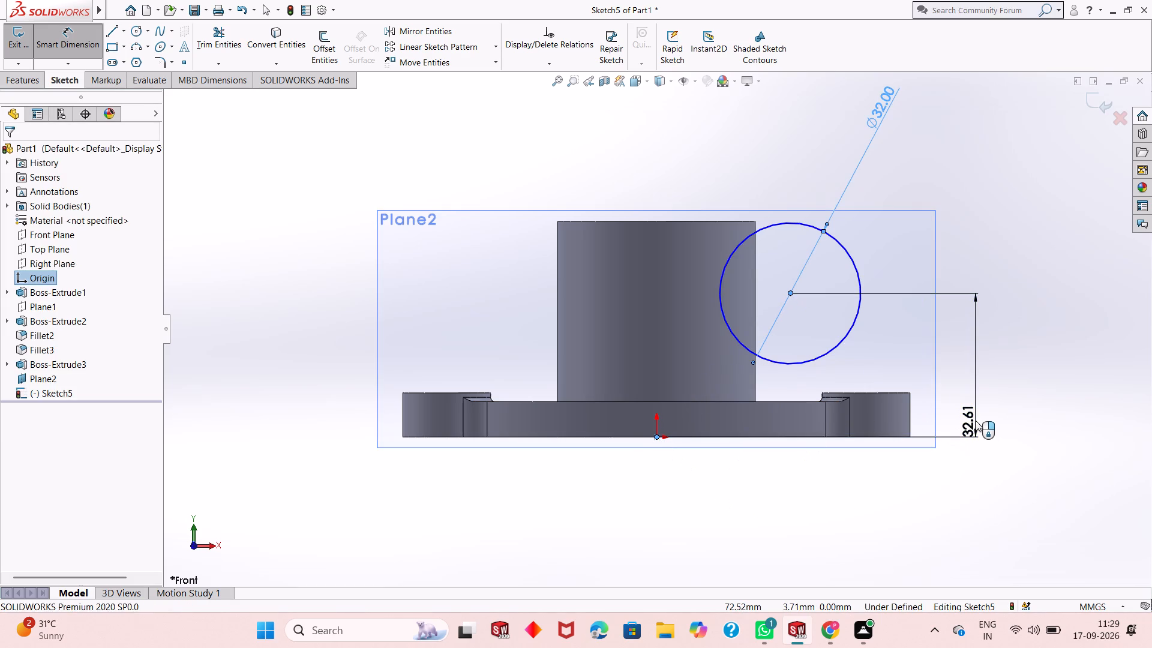
pyautogui.press('2')
pyautogui.press('8')
pyautogui.press('Return')
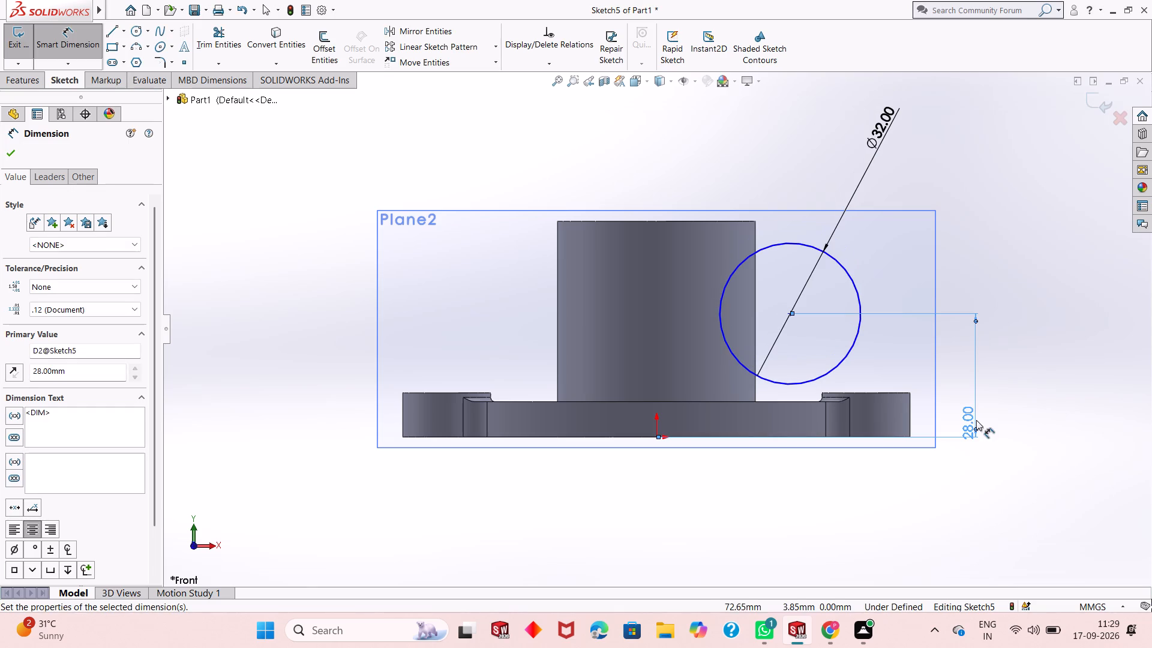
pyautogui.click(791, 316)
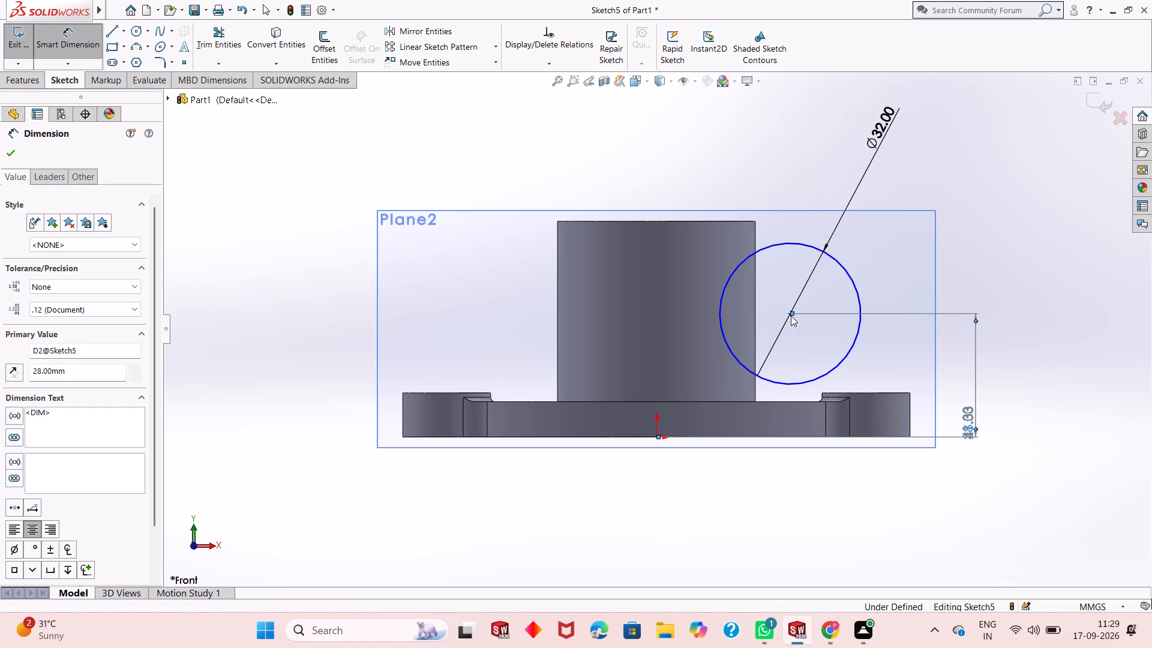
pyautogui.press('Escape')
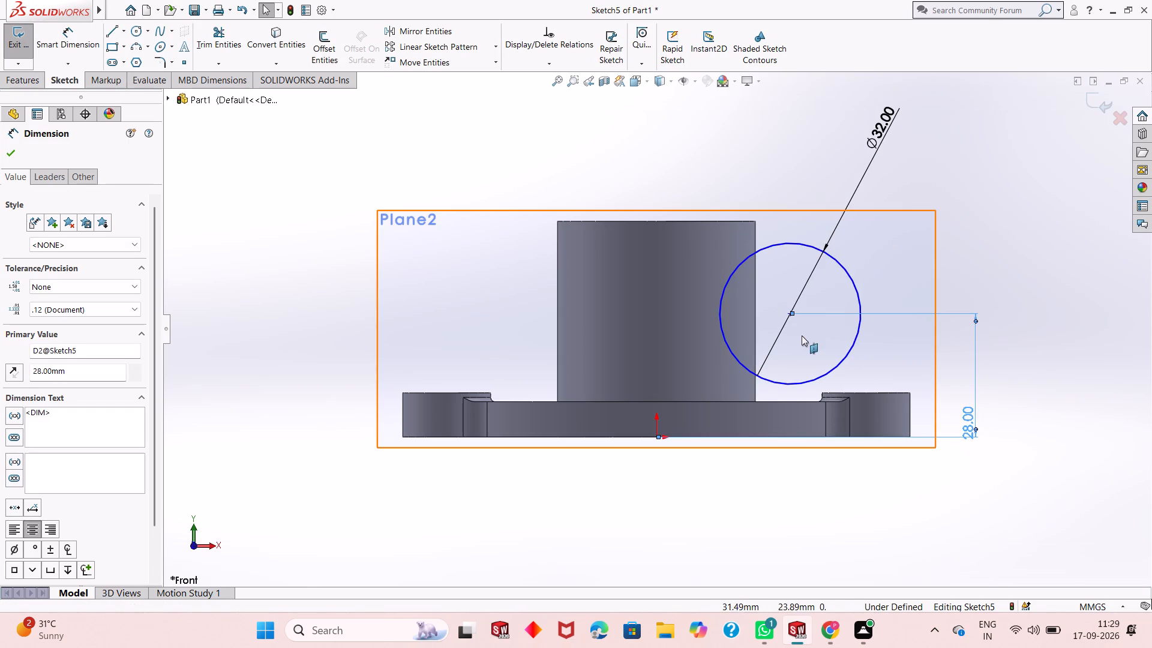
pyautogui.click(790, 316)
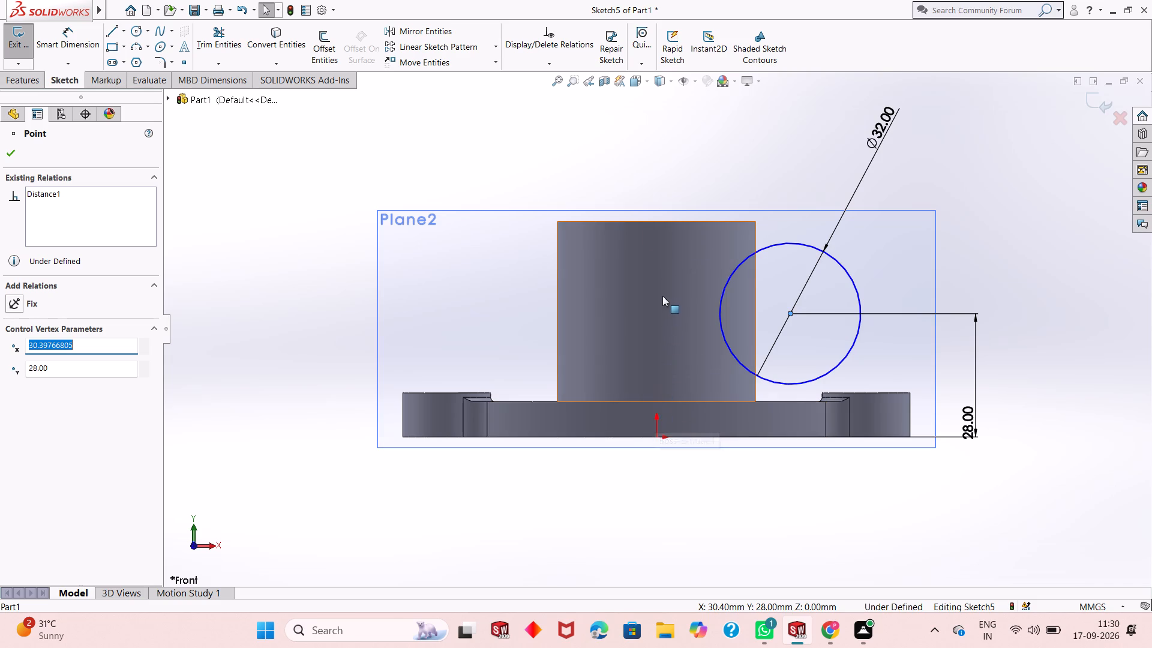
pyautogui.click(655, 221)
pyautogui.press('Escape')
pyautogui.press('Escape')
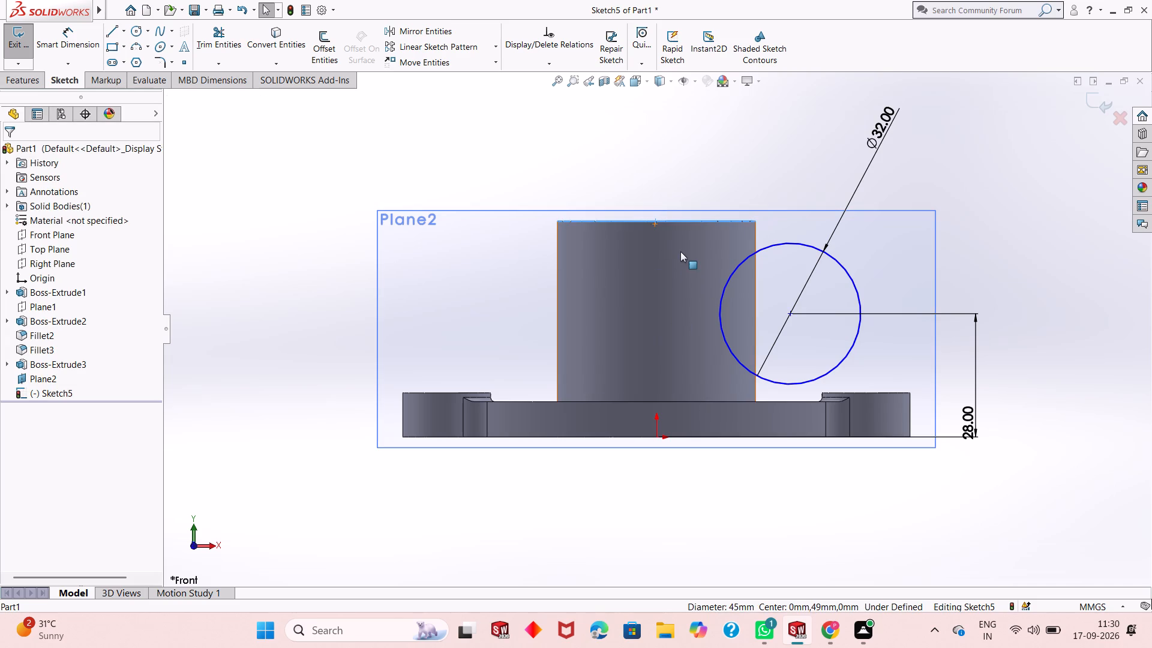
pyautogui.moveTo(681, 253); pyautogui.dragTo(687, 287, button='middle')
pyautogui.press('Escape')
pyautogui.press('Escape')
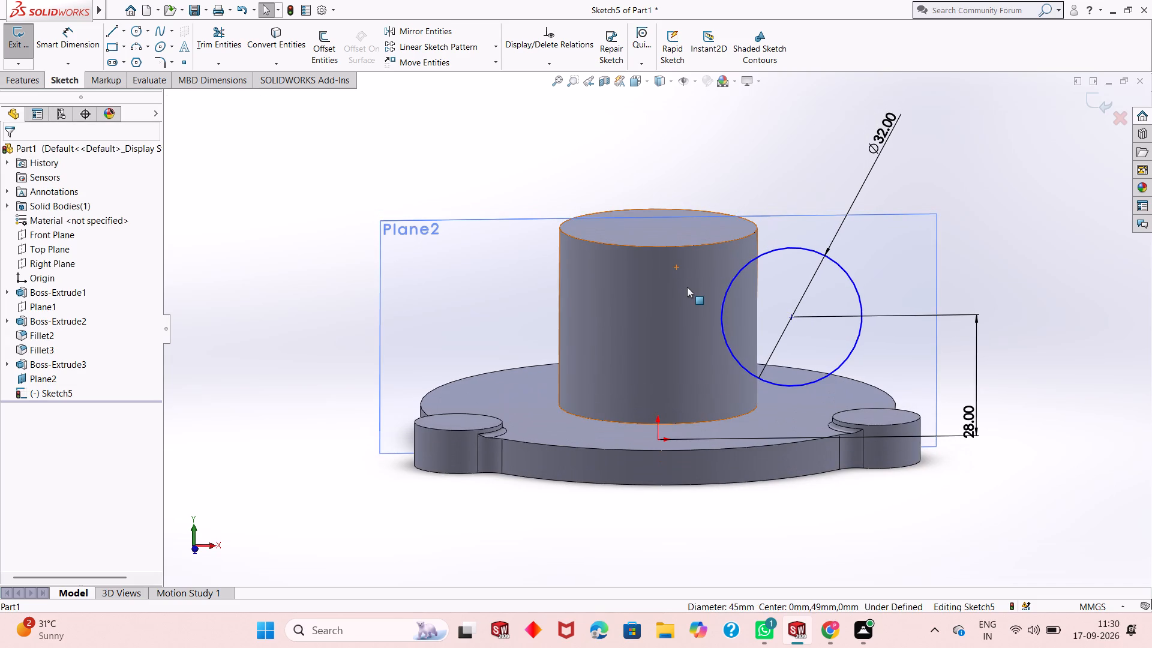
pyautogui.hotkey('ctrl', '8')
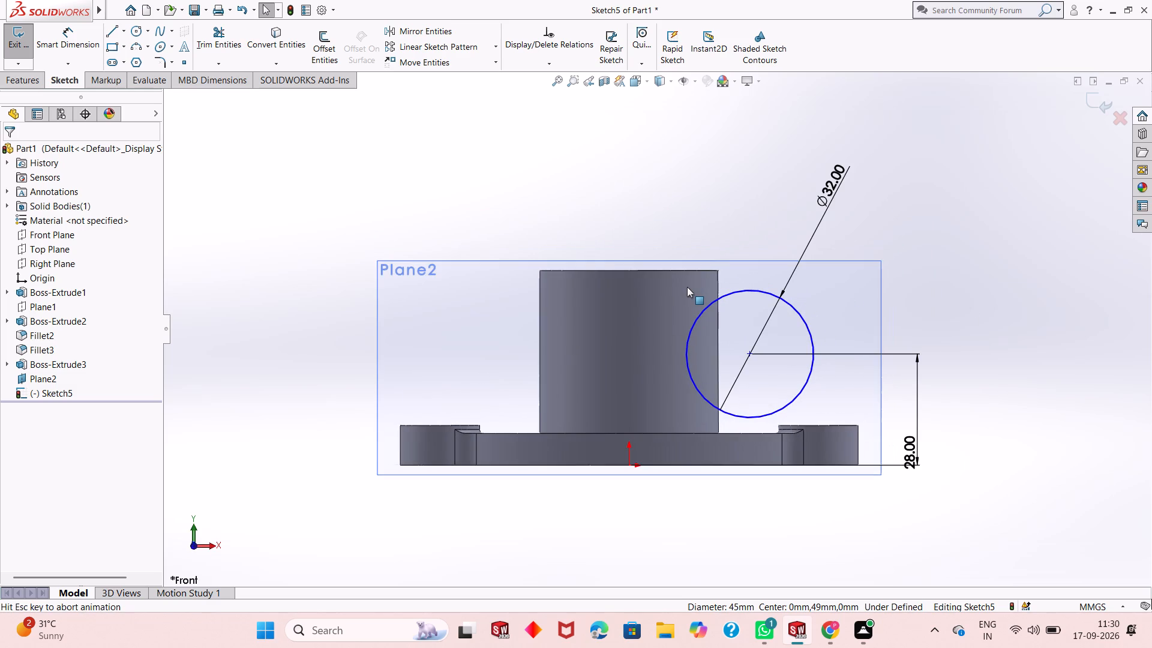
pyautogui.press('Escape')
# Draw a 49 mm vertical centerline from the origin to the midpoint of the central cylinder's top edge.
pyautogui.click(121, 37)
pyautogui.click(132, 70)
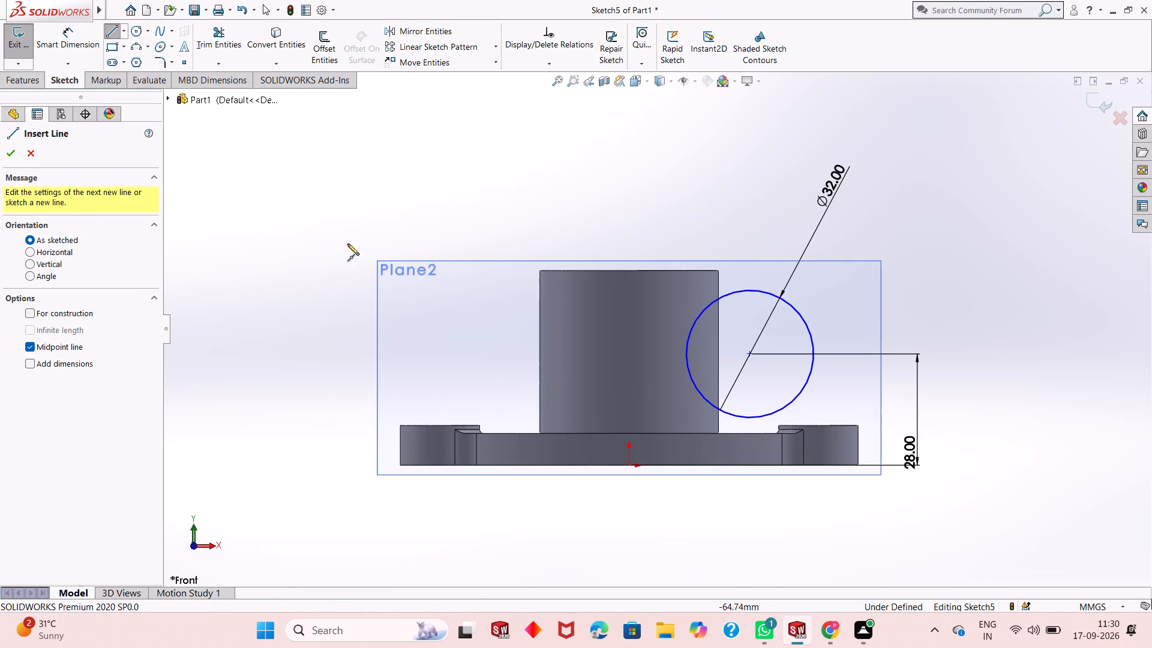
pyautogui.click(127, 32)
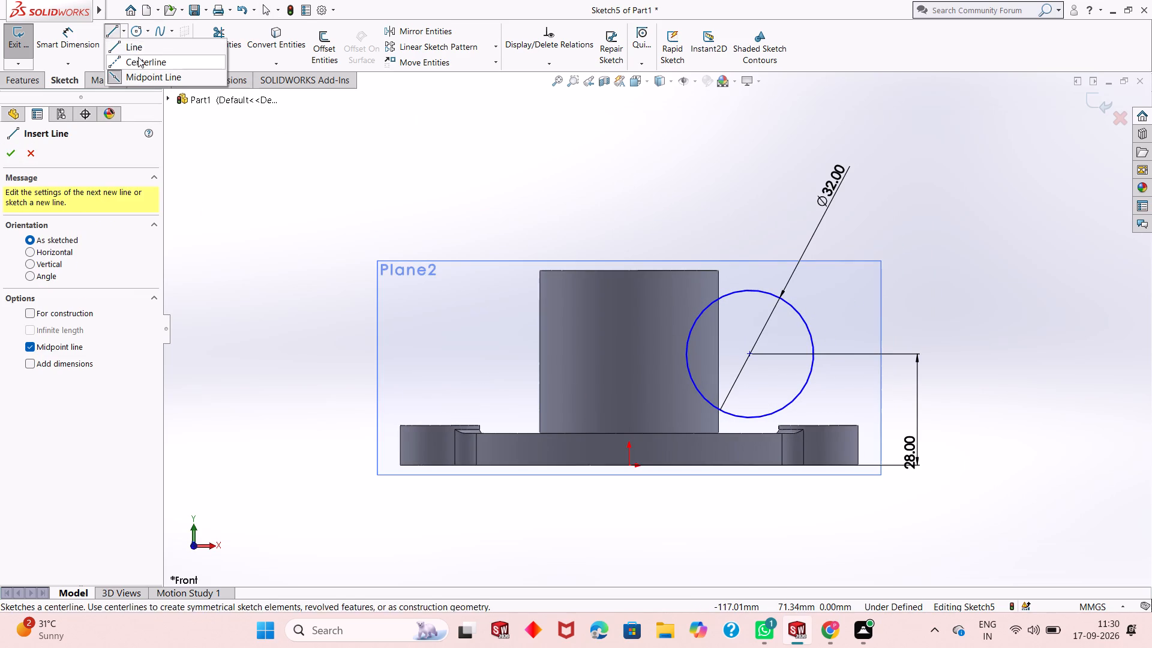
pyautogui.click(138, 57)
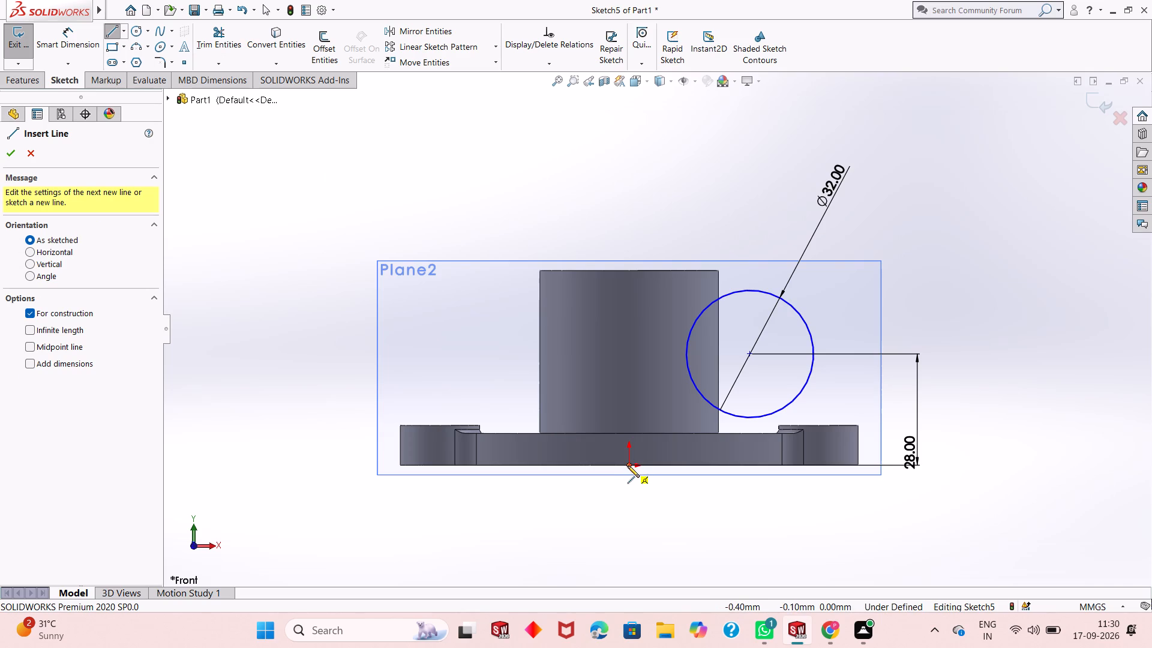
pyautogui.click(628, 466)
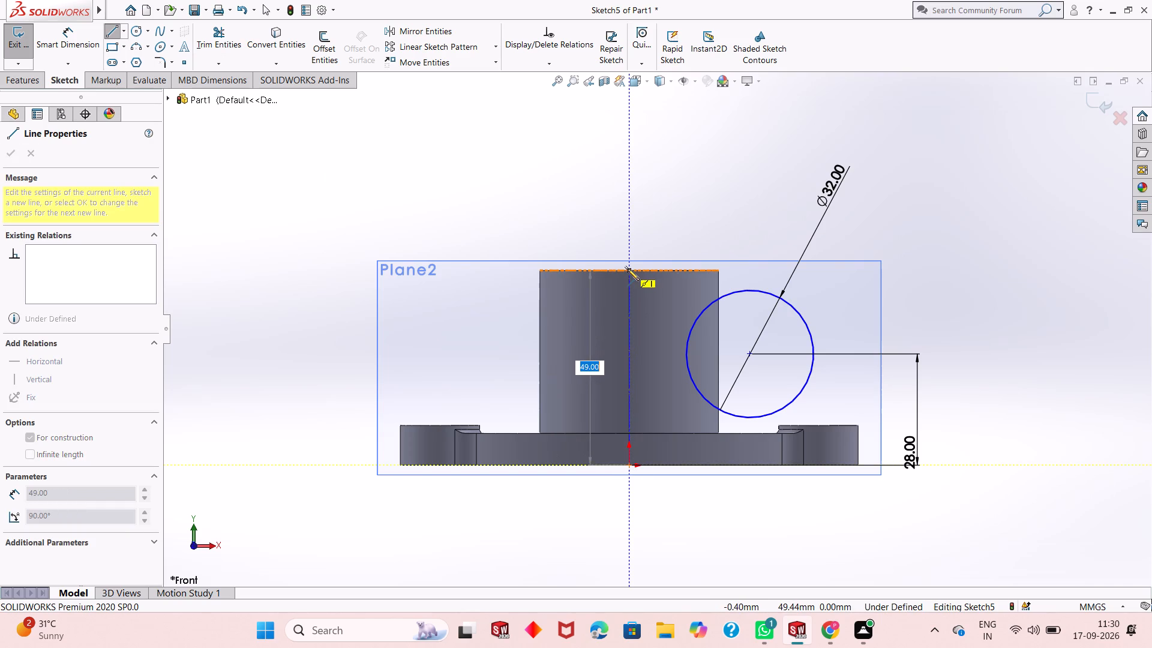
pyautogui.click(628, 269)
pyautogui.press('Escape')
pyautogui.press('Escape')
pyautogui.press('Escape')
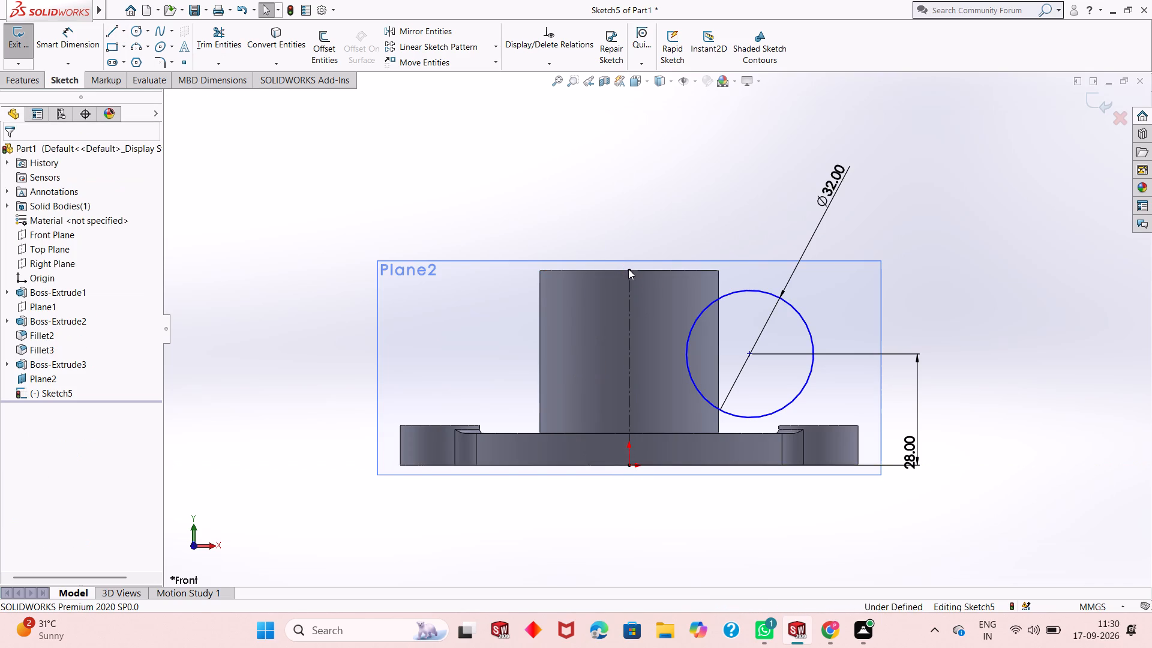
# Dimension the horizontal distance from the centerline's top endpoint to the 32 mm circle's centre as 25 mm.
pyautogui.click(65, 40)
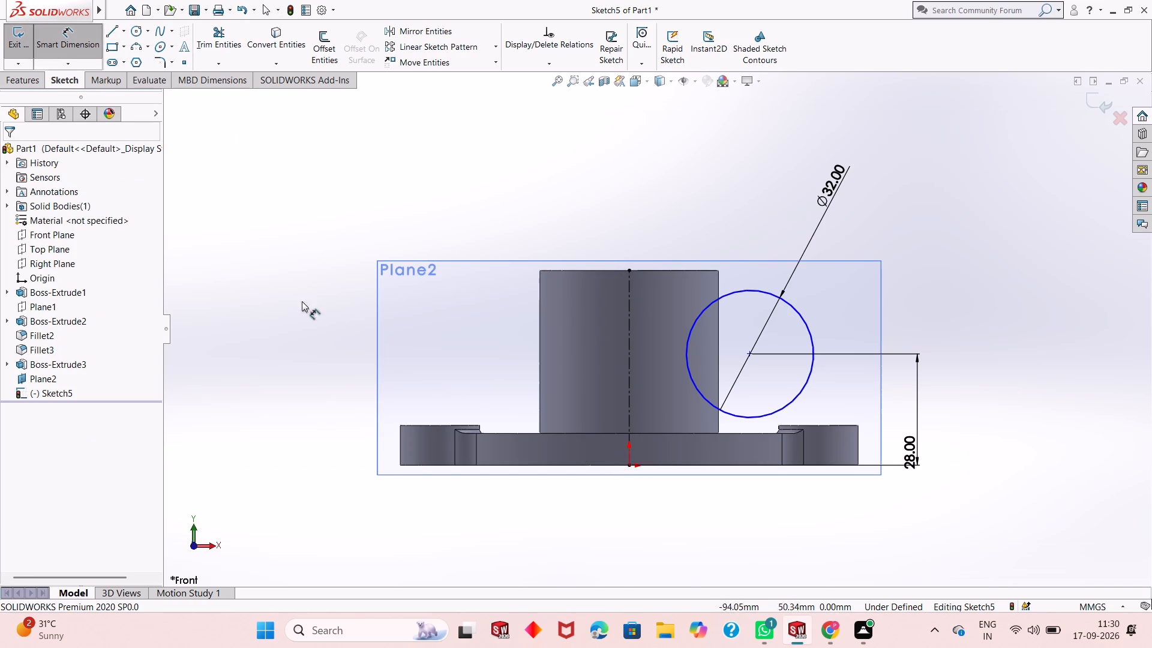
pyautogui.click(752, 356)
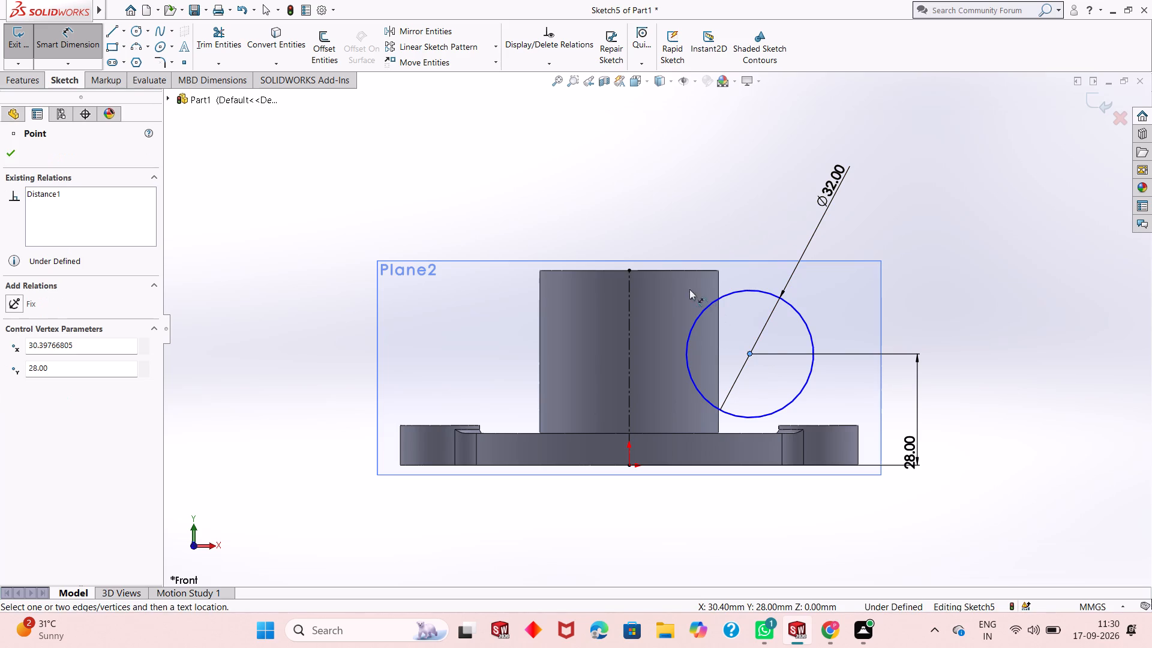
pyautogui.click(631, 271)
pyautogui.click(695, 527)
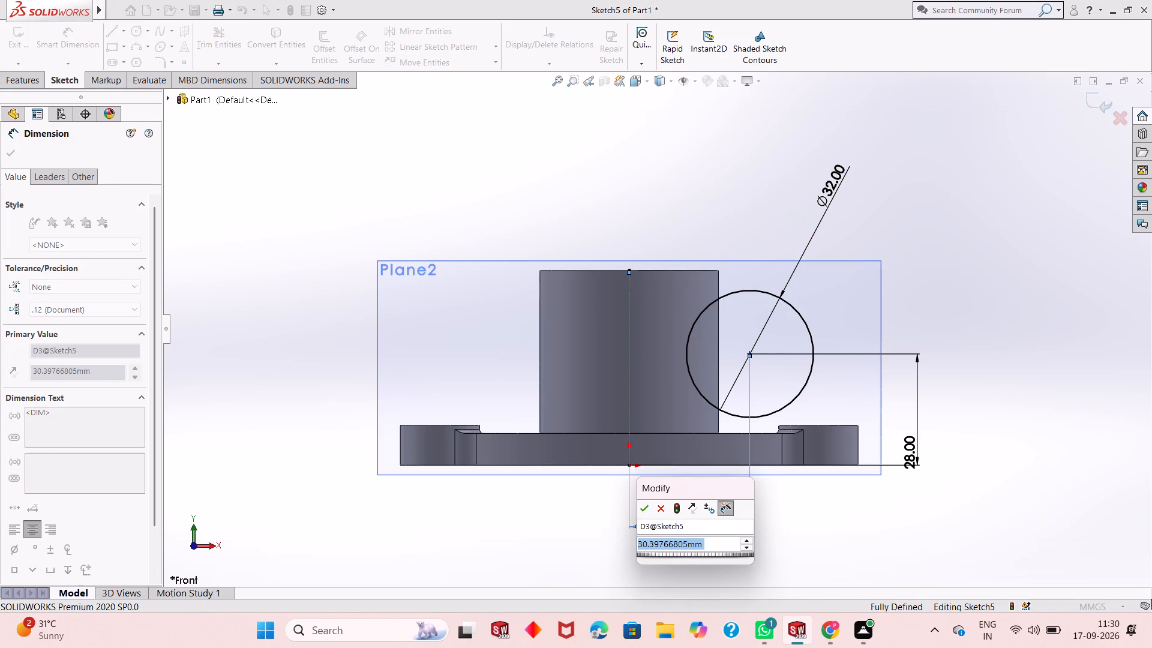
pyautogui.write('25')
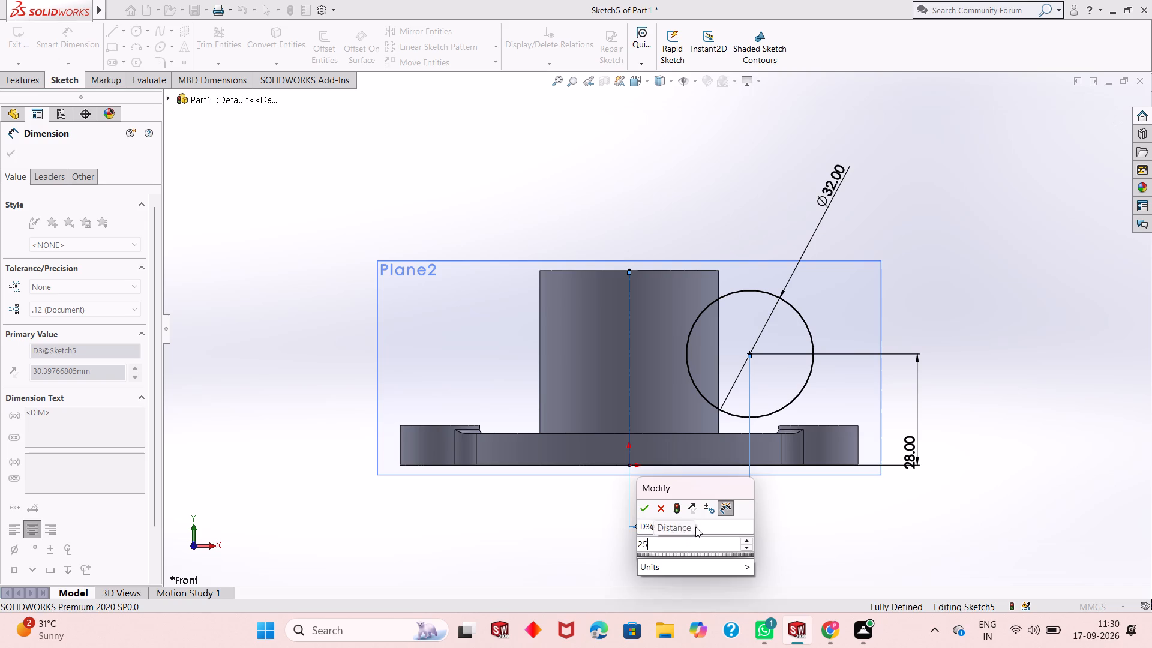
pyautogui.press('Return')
# Examine from several angles how the side circle's sketch plane sits relative to the central cylinder.
pyautogui.moveTo(872, 383); pyautogui.dragTo(873, 385, button='middle')
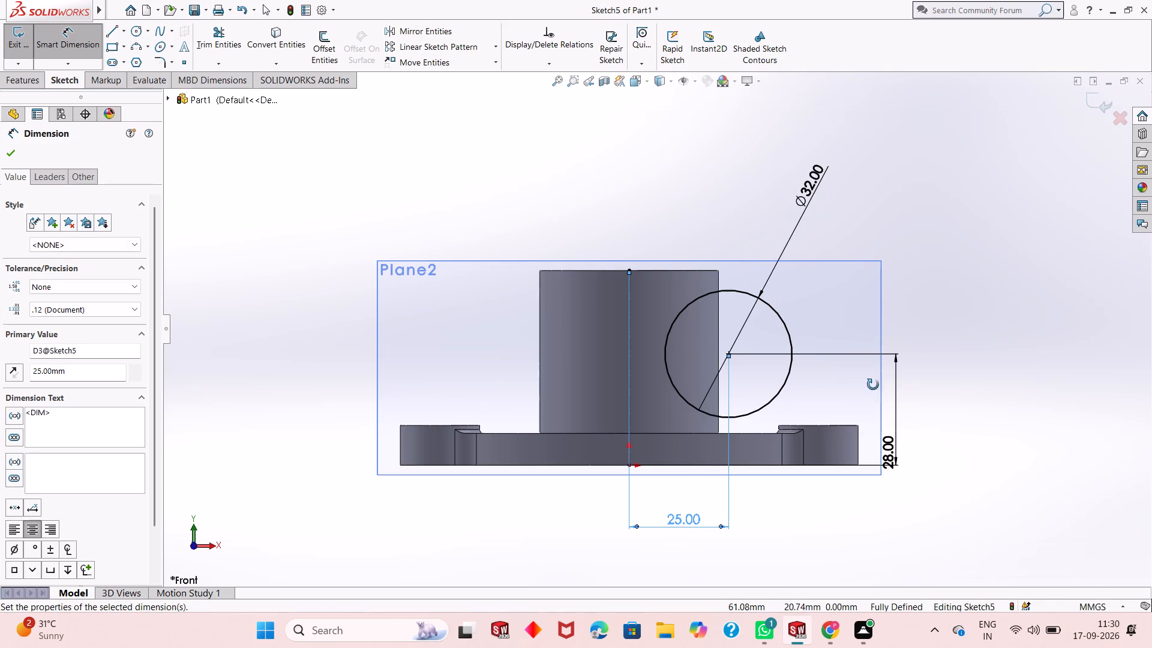
pyautogui.moveTo(873, 385); pyautogui.dragTo(741, 489, button='middle')
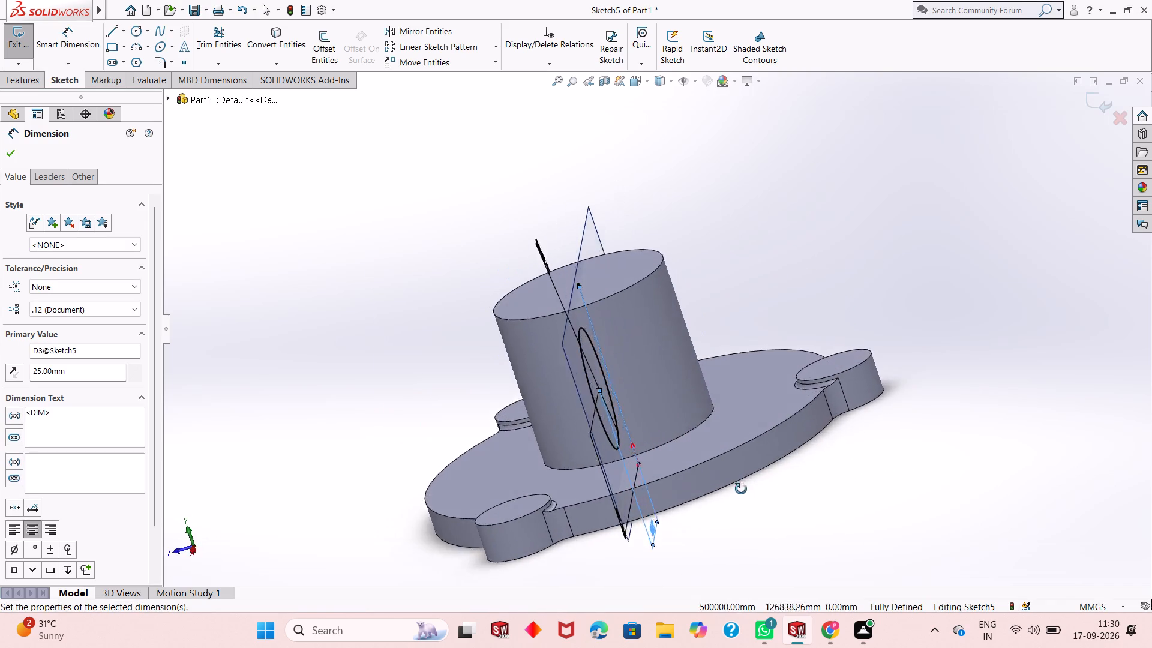
pyautogui.moveTo(741, 489); pyautogui.dragTo(928, 508, button='middle')
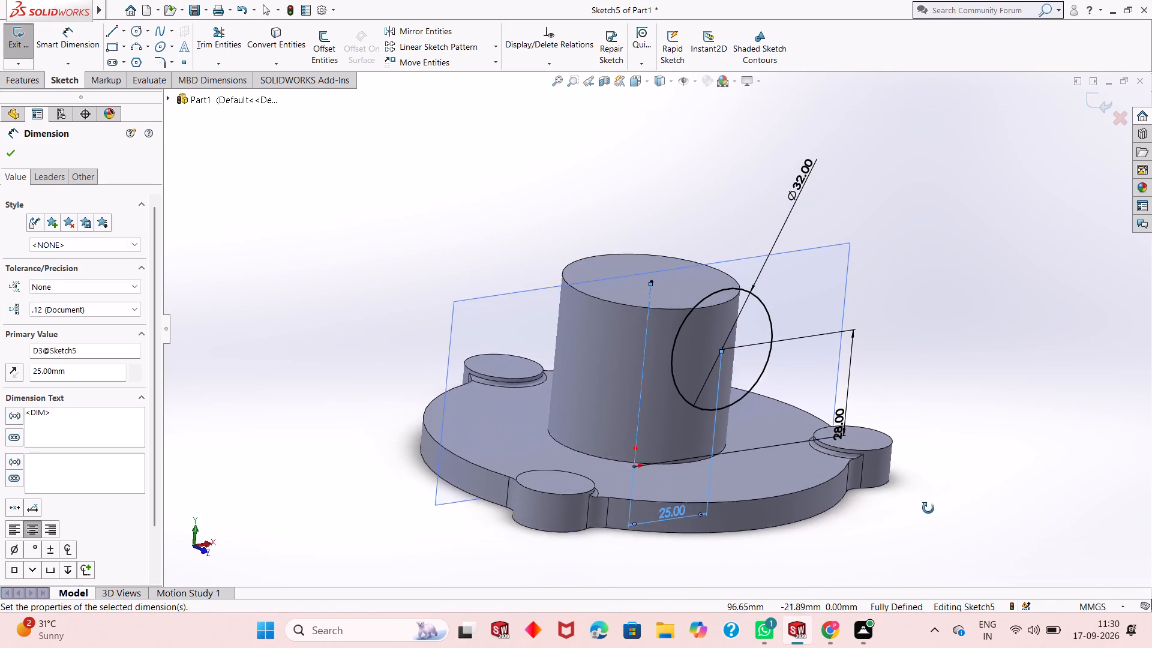
pyautogui.moveTo(928, 508); pyautogui.dragTo(928, 531, button='middle')
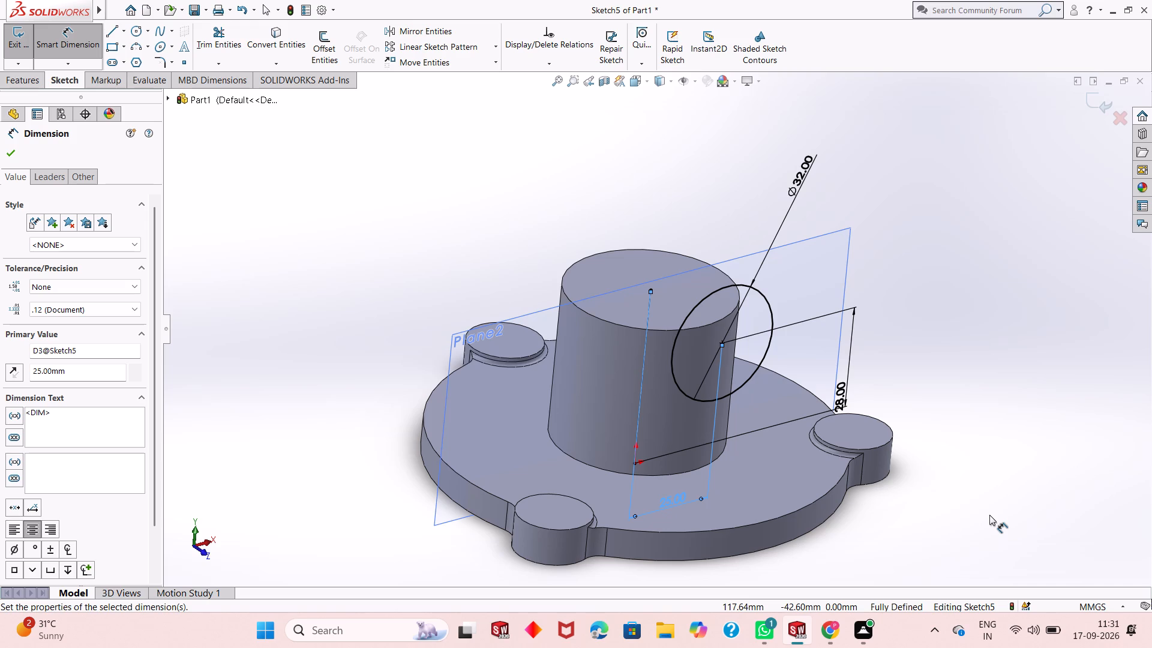
pyautogui.moveTo(997, 589); pyautogui.dragTo(976, 551, button='middle')
pyautogui.moveTo(925, 557); pyautogui.dragTo(912, 550, button='middle')
pyautogui.moveTo(912, 550); pyautogui.dragTo(841, 532, button='middle')
pyautogui.moveTo(868, 503); pyautogui.dragTo(779, 570, button='middle')
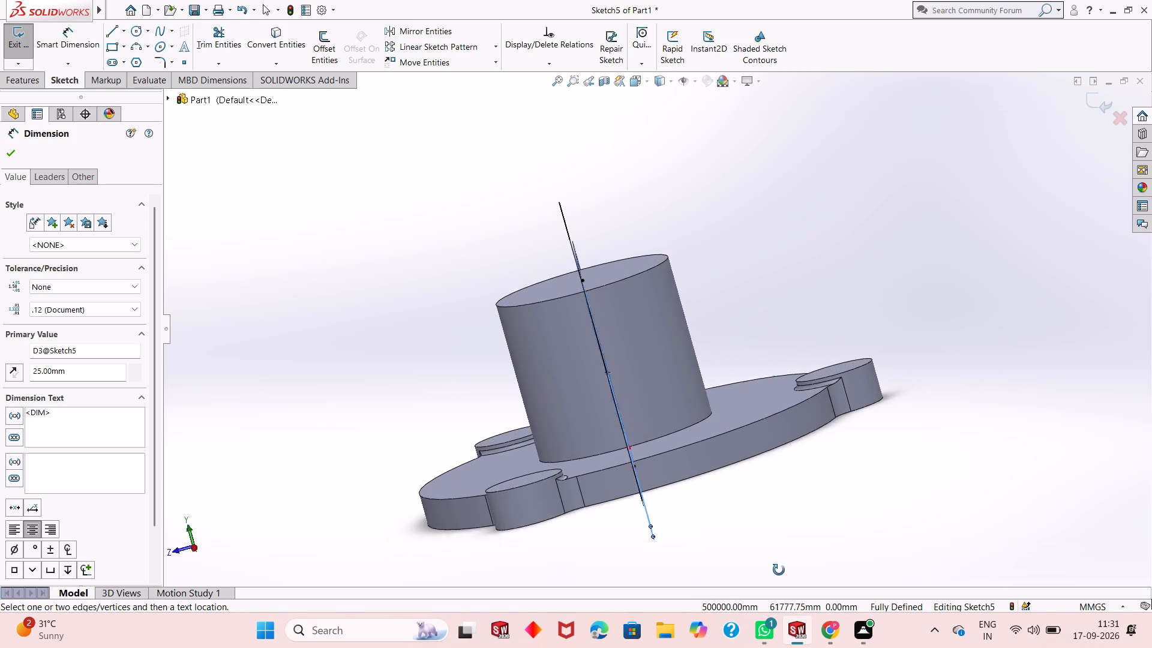
pyautogui.moveTo(779, 570); pyautogui.dragTo(779, 593, button='middle')
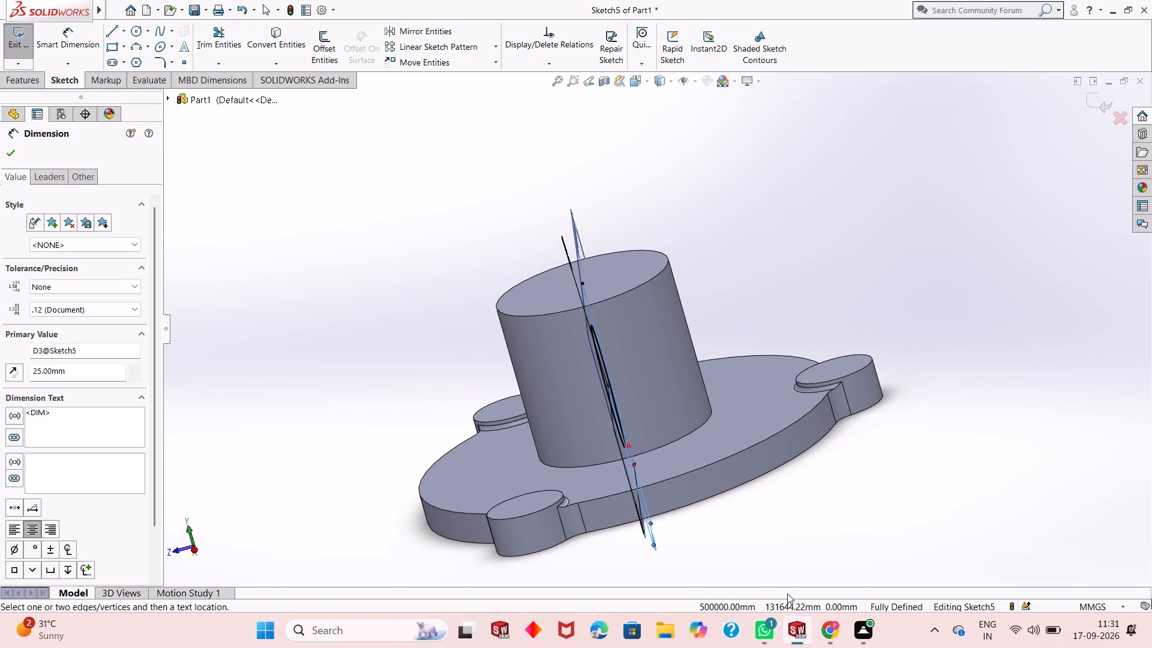
# Undo the side circle sketch, its reference plane and the central cylinder's extrusion, back to the 45 mm circle sketch.
pyautogui.hotkey('ctrl', 'z')
pyautogui.hotkey('ctrl', 'z')
pyautogui.hotkey('ctrl', 'z')
pyautogui.hotkey('ctrl', 'z')
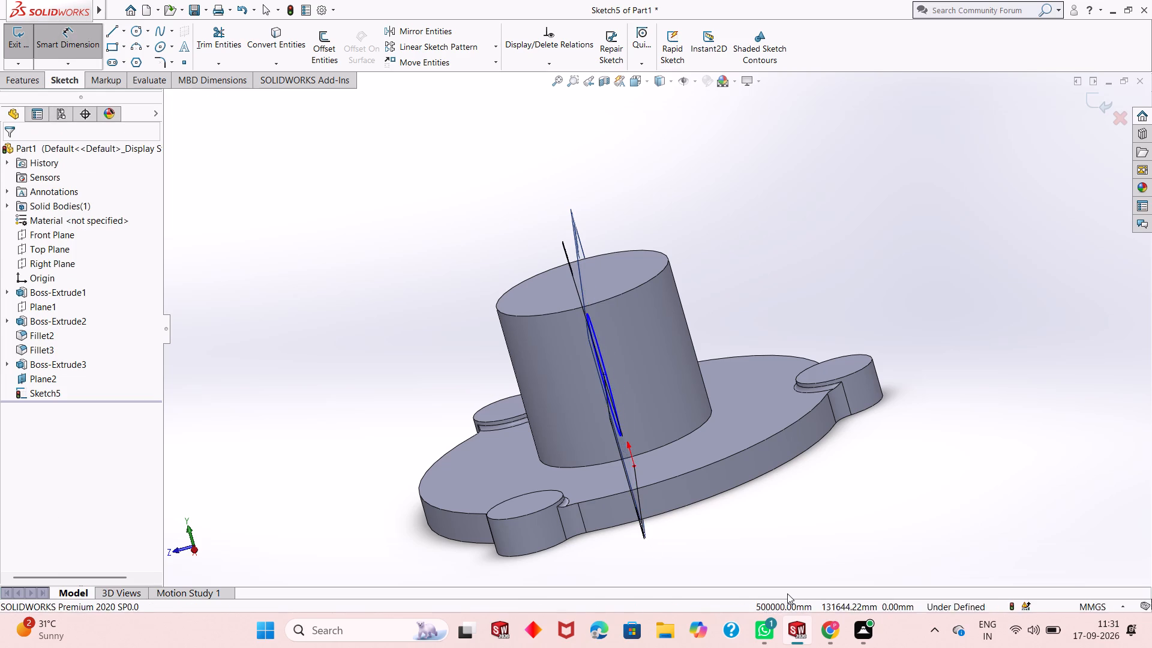
pyautogui.hotkey('ctrl', 'z')
pyautogui.hotkey('ctrl', 'z')
pyautogui.hotkey('ctrl', 'z')
pyautogui.hotkey('ctrl', 'z')
pyautogui.hotkey('ctrl', 'z')
pyautogui.hotkey('ctrl', 'z')
pyautogui.hotkey('ctrl', 'z')
pyautogui.hotkey('ctrl', 'z')
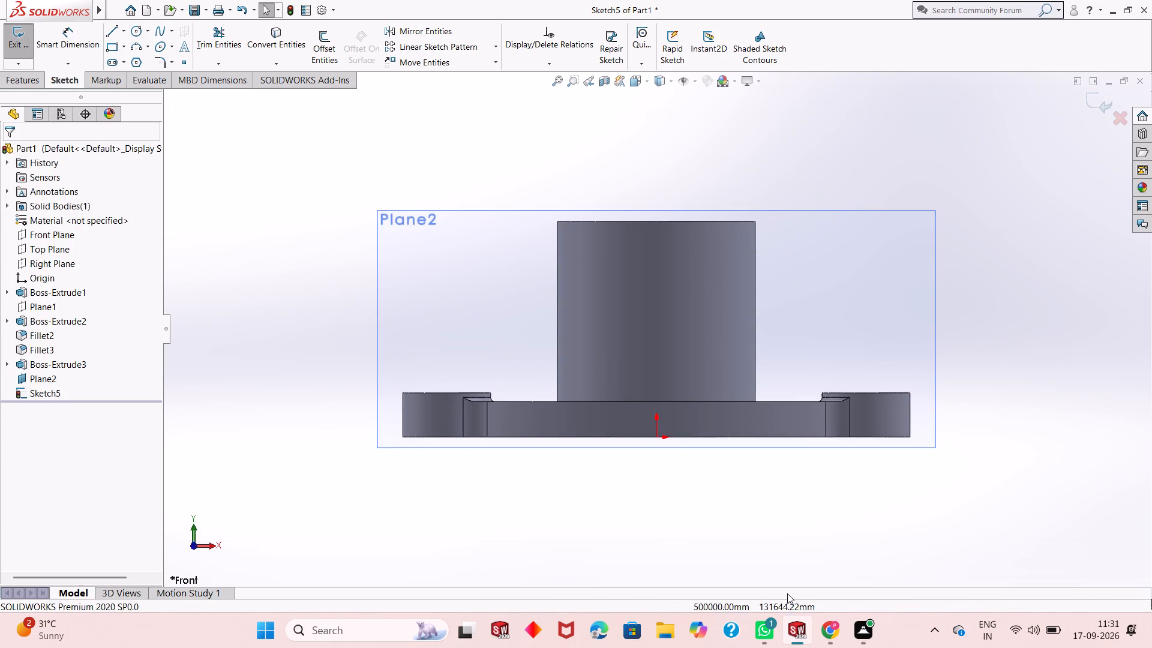
pyautogui.hotkey('ctrl', 'z')
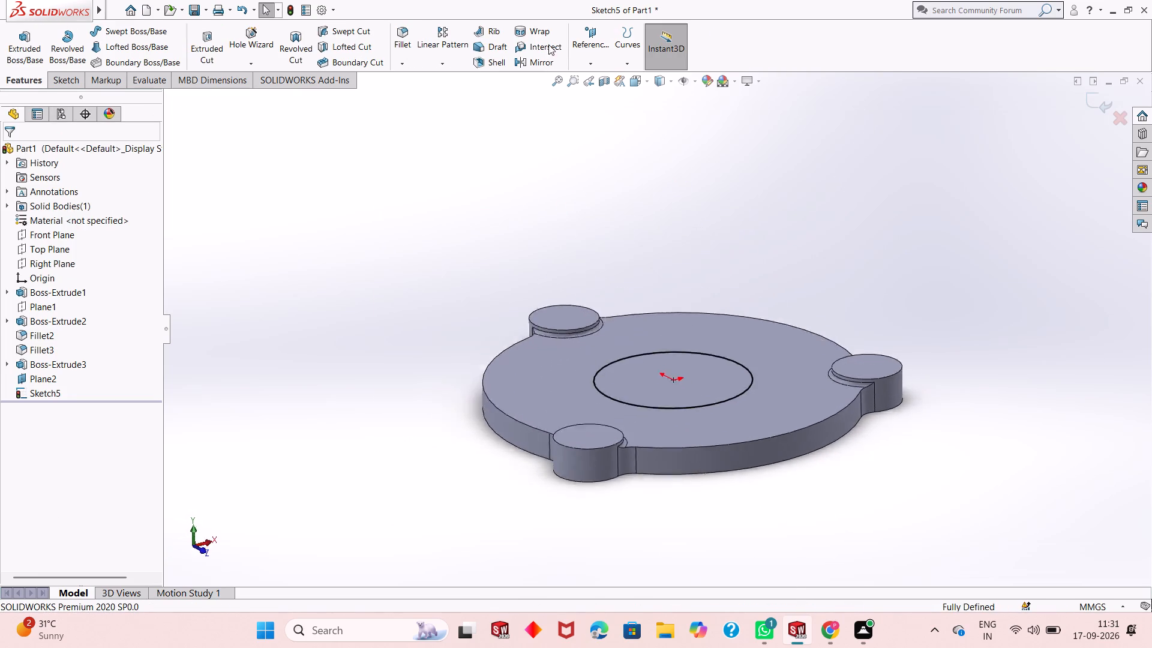
# Extrude the 45 mm circle on the disc as a blind boss 41 mm high, merged with the body.
pyautogui.moveTo(788, 371); pyautogui.dragTo(802, 238, button='middle')
pyautogui.moveTo(676, 221); pyautogui.dragTo(200, 212)
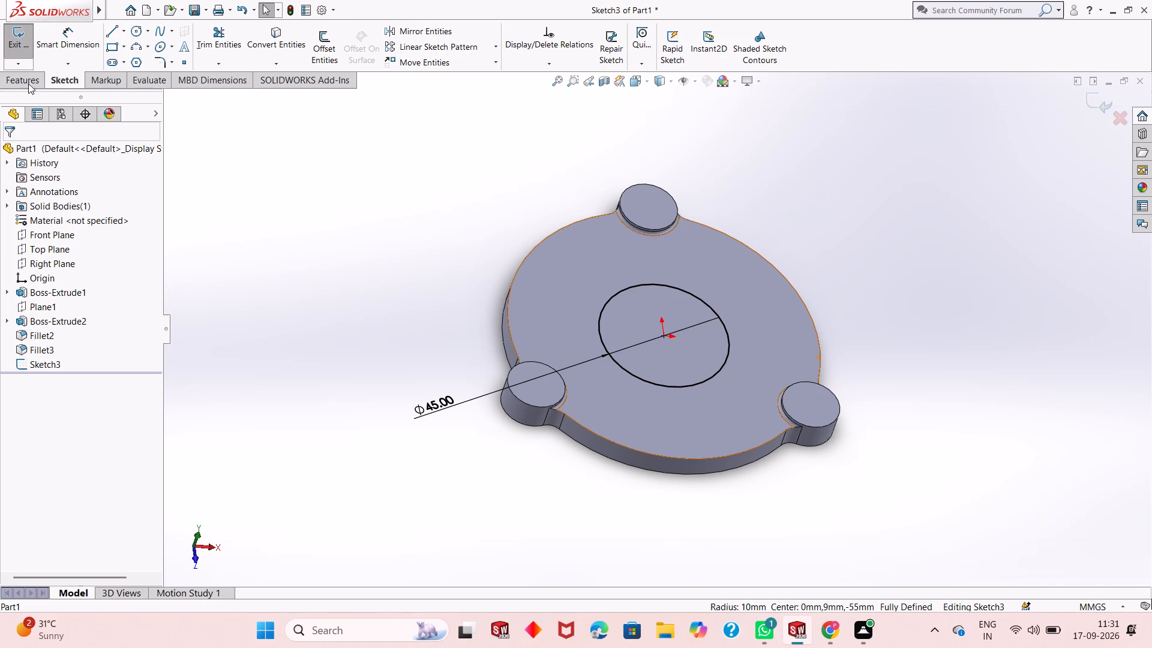
pyautogui.click(28, 83)
pyautogui.click(40, 45)
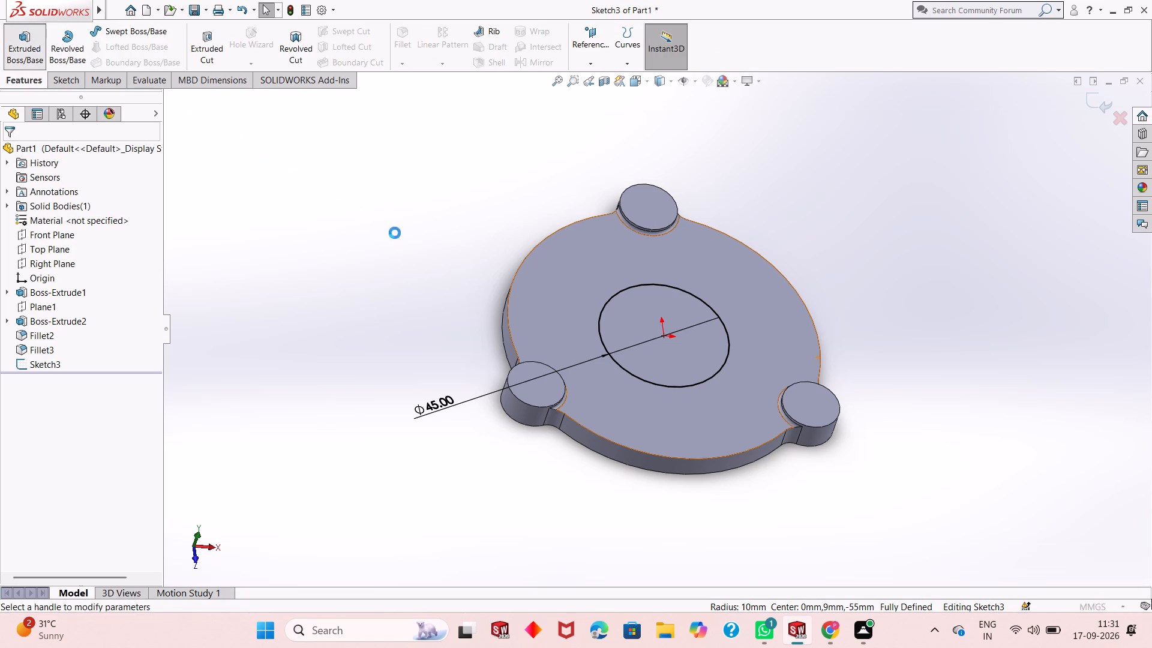
pyautogui.click(9, 164)
pyautogui.click(9, 161)
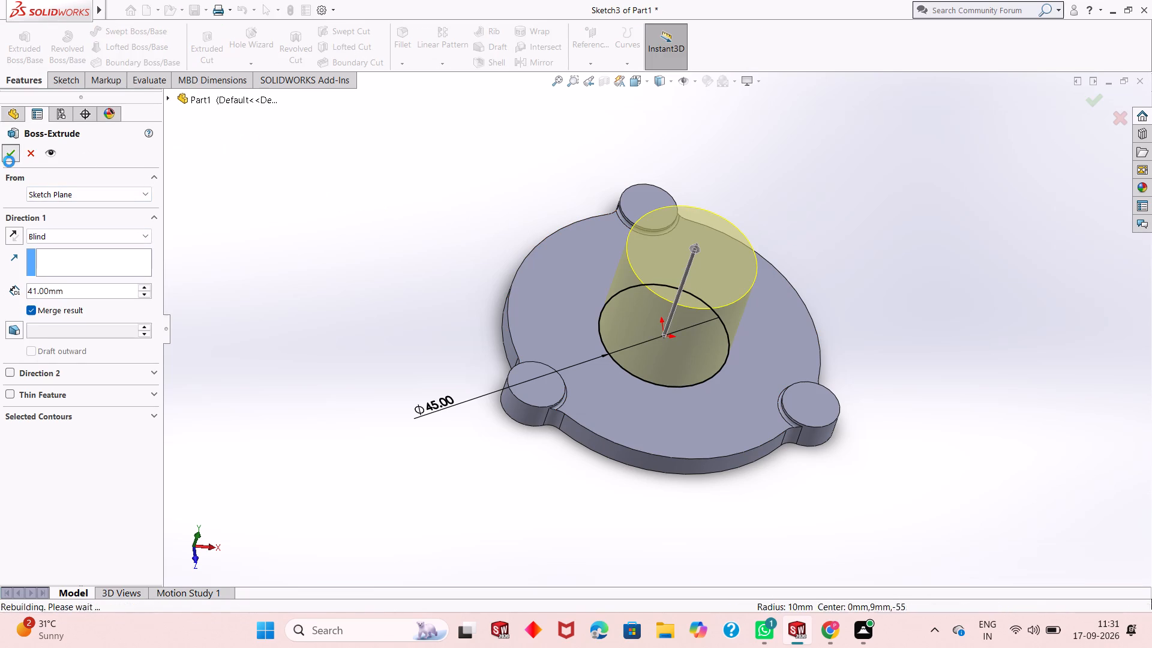
# Create a reference plane from the Front Plane with an offset distance of 0 mm.
pyautogui.click(586, 59)
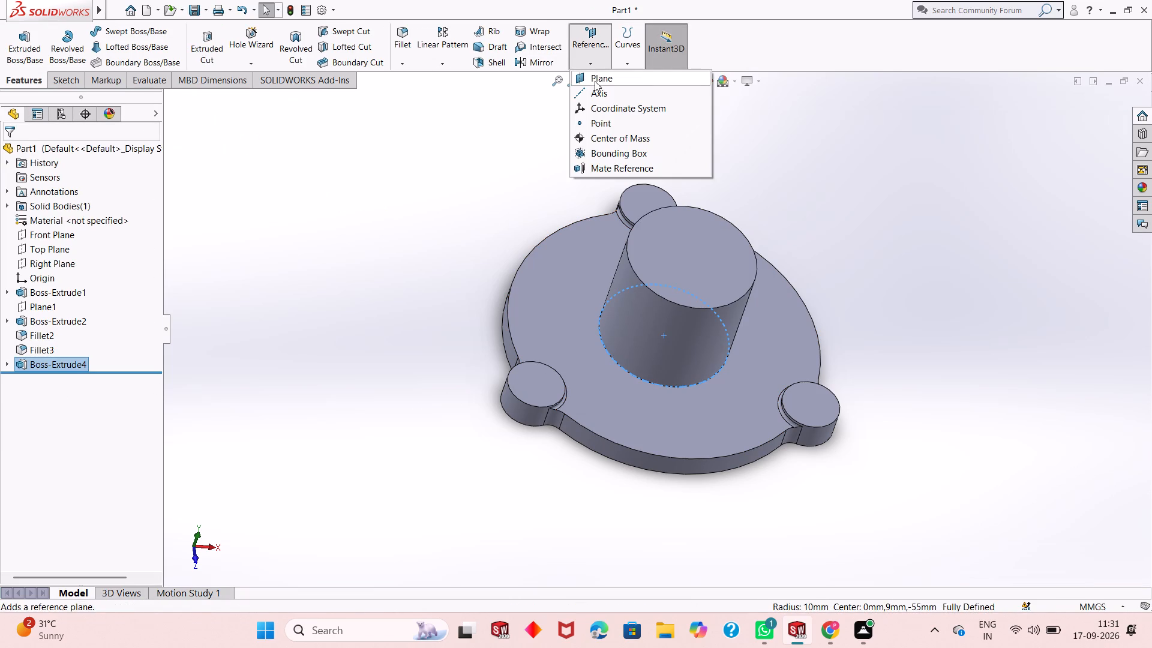
pyautogui.click(595, 81)
pyautogui.moveTo(721, 311); pyautogui.dragTo(699, 246, button='middle')
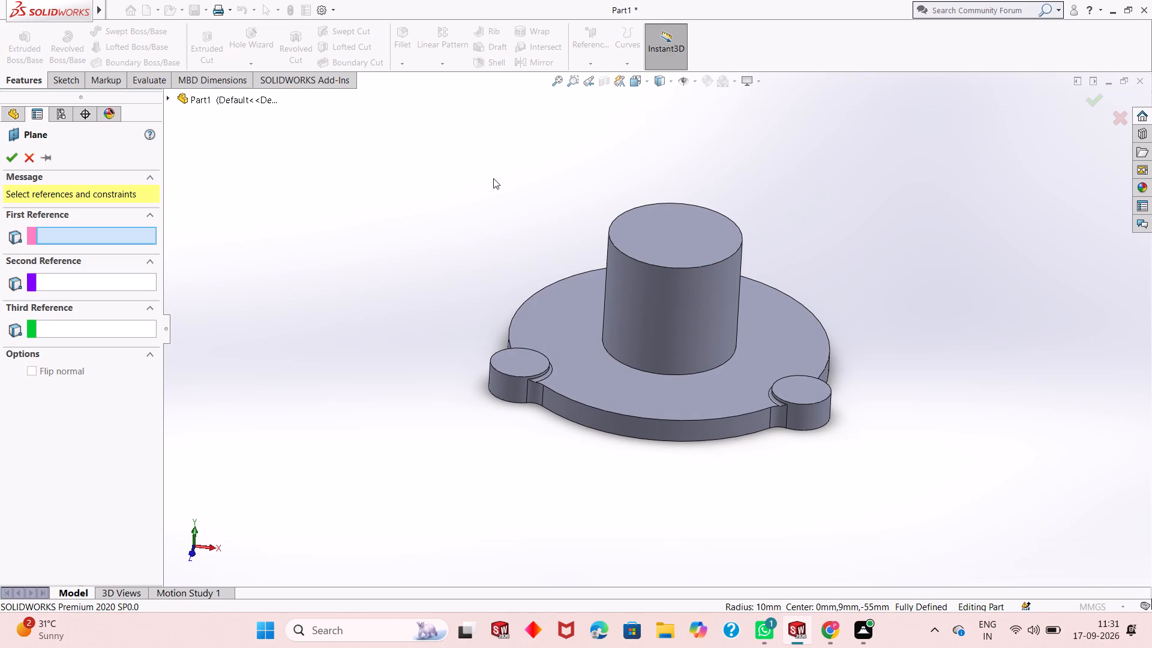
pyautogui.click(224, 100)
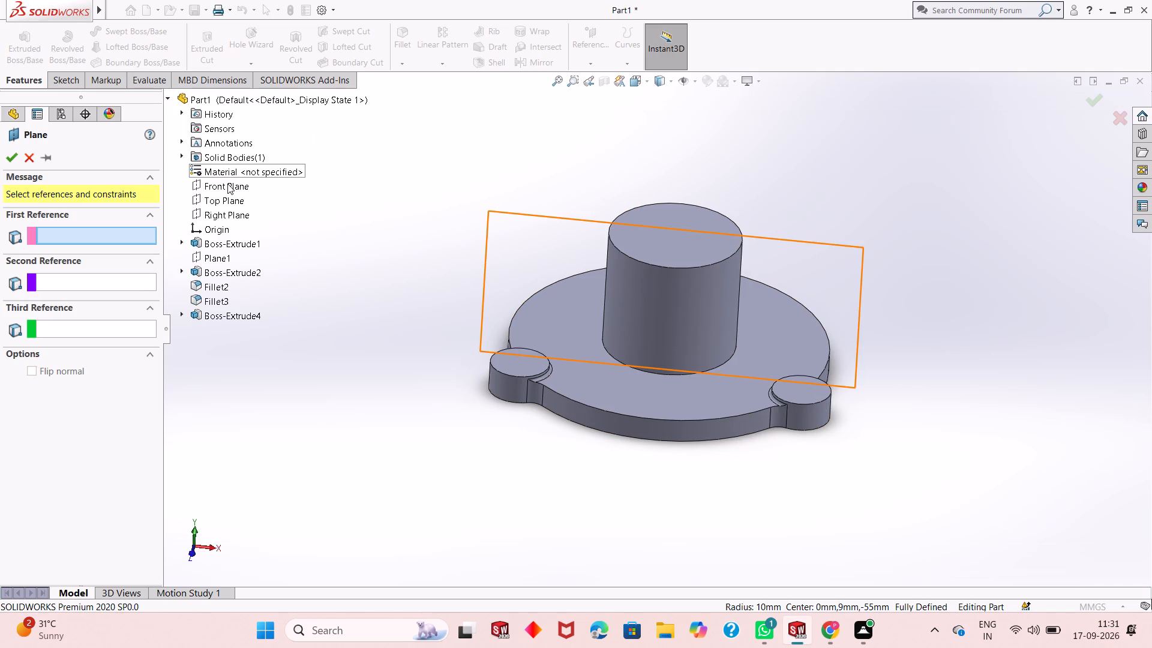
pyautogui.click(227, 184)
pyautogui.moveTo(699, 229); pyautogui.dragTo(646, 371, button='middle')
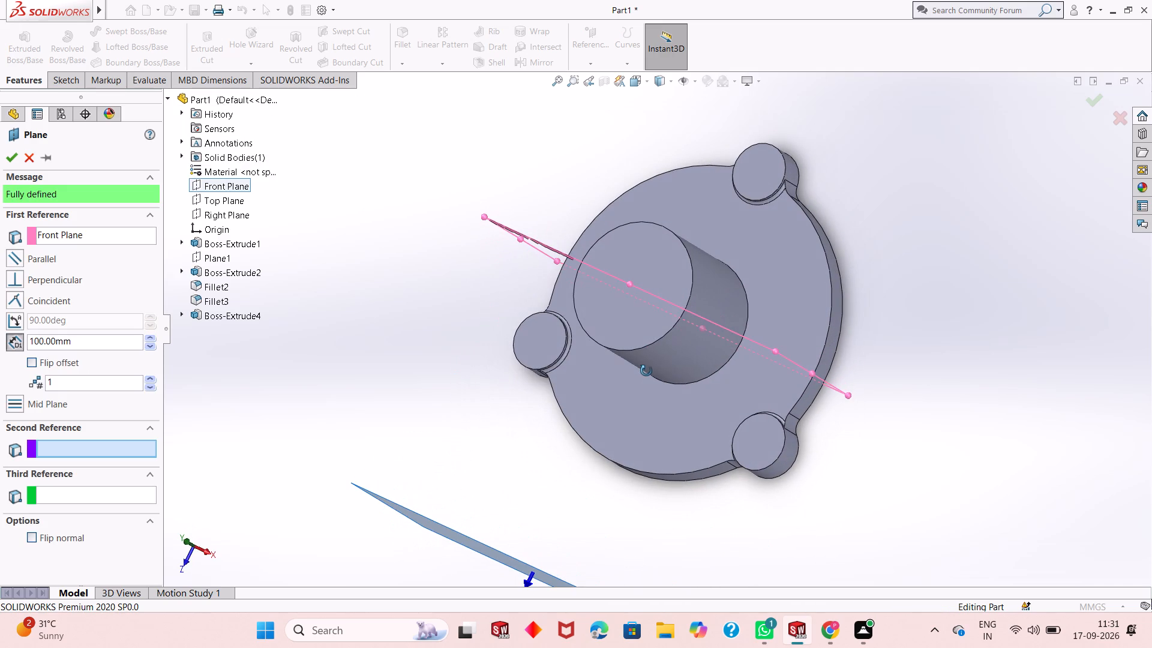
pyautogui.moveTo(646, 371); pyautogui.dragTo(697, 258, button='middle')
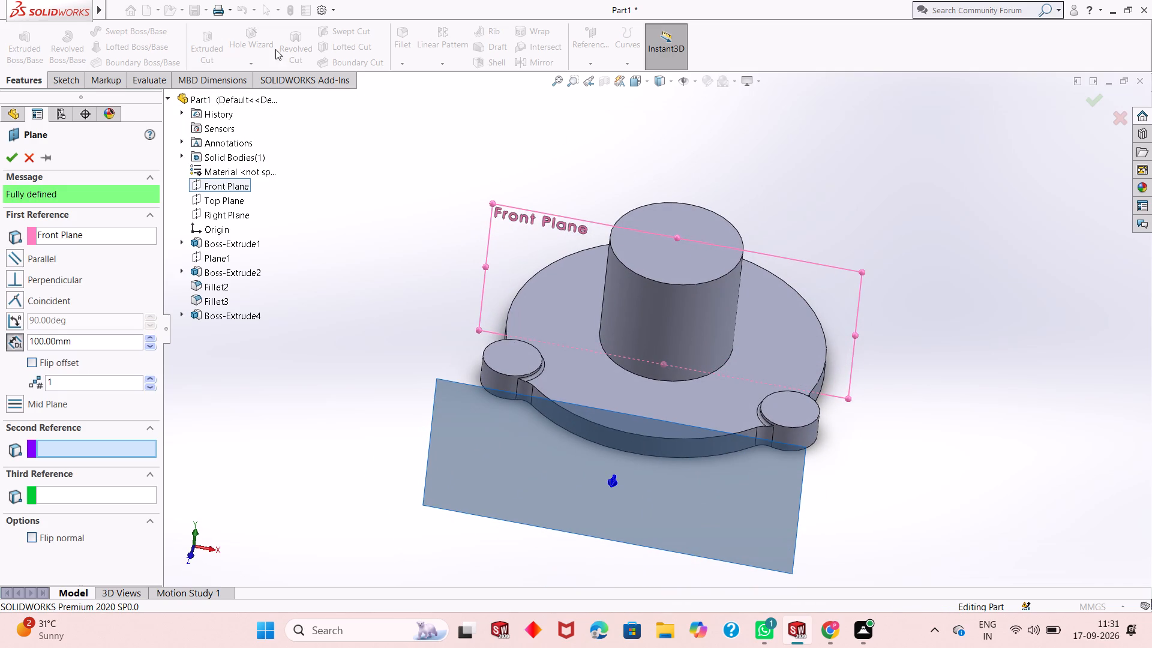
pyautogui.doubleClick(87, 337)
pyautogui.press('0')
pyautogui.press('Return')
pyautogui.scroll(1, 14, 159)
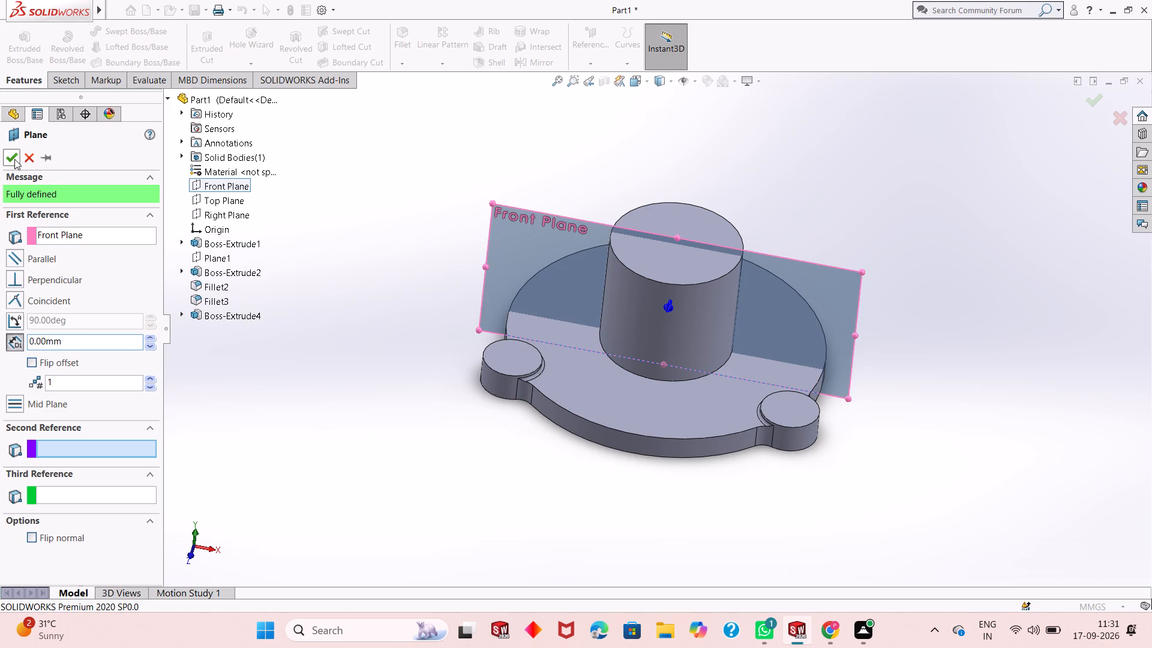
pyautogui.click(14, 159)
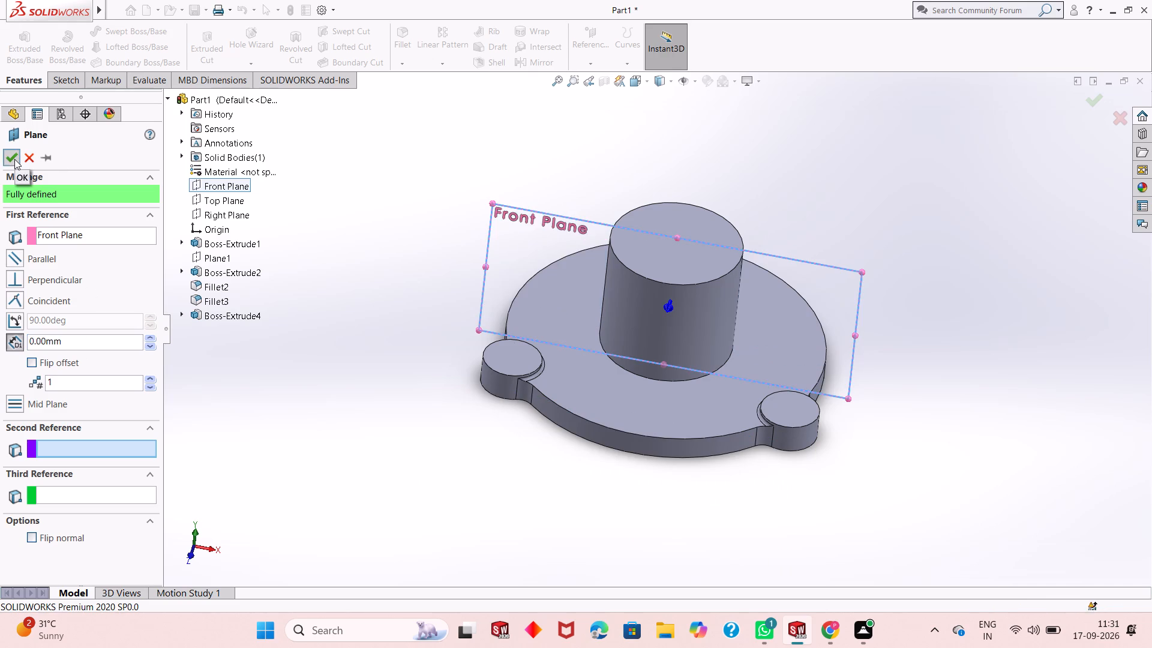
# Open a new sketch on the reference plane through the central cylinder and face it from the back.
pyautogui.moveTo(722, 322); pyautogui.dragTo(653, 309, button='middle')
pyautogui.moveTo(740, 305); pyautogui.dragTo(820, 251, button='middle')
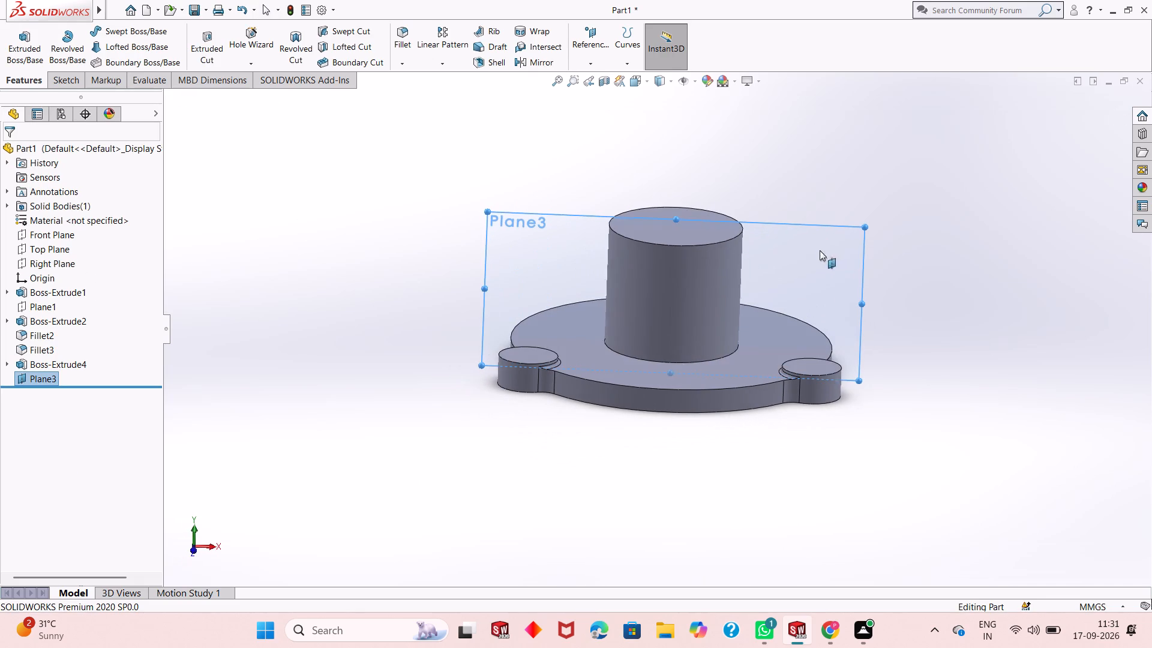
pyautogui.click(561, 243)
pyautogui.click(616, 207)
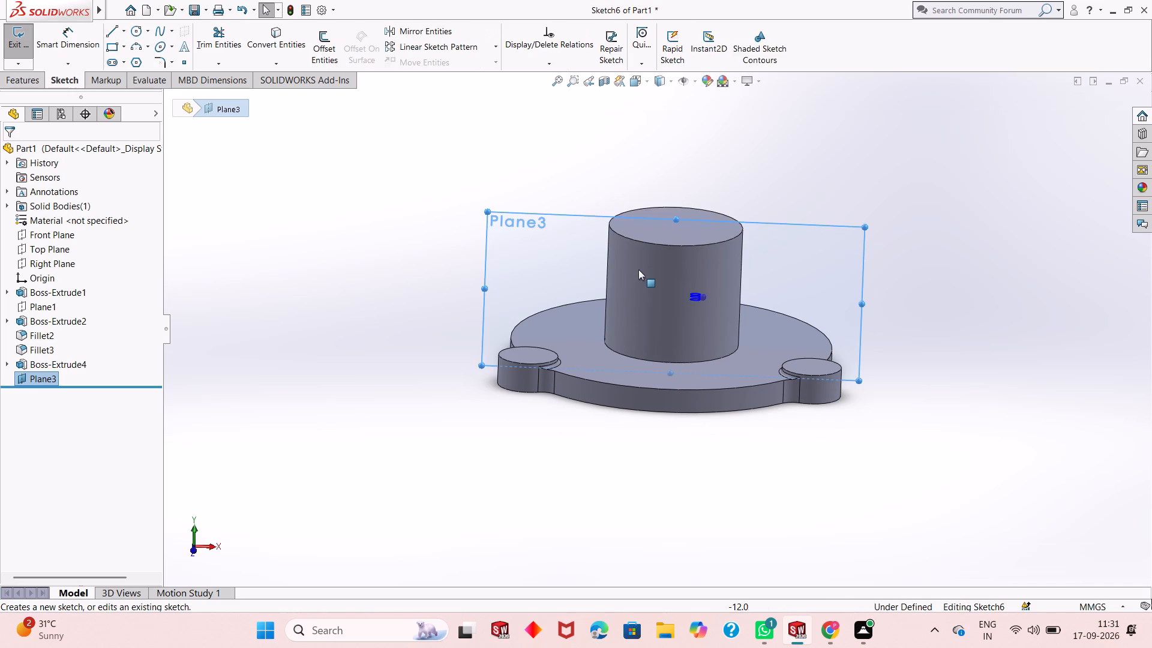
pyautogui.moveTo(638, 271); pyautogui.dragTo(940, 312, button='middle')
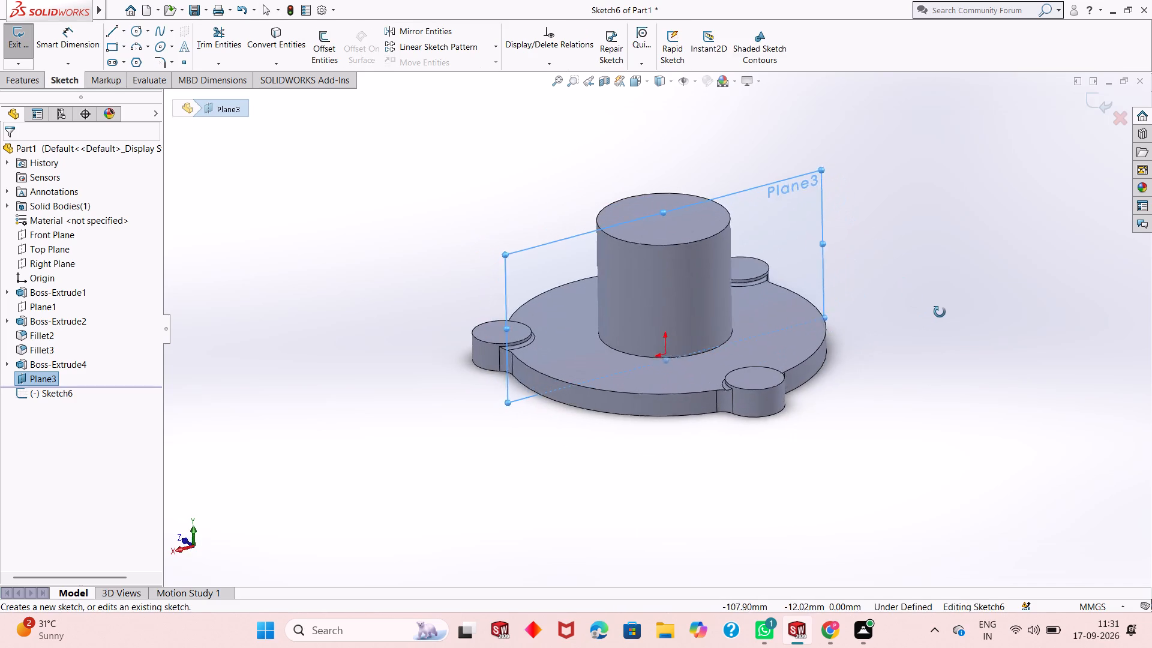
pyautogui.moveTo(940, 312); pyautogui.dragTo(890, 277, button='middle')
pyautogui.click(830, 250)
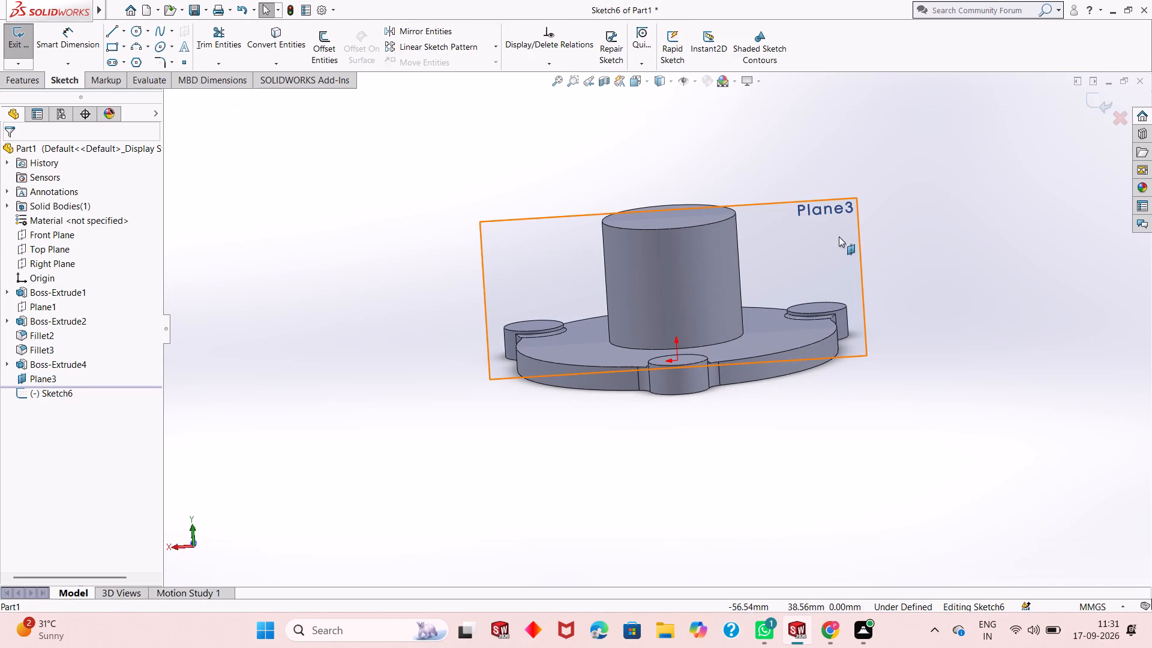
pyautogui.hotkey('ctrl', '8')
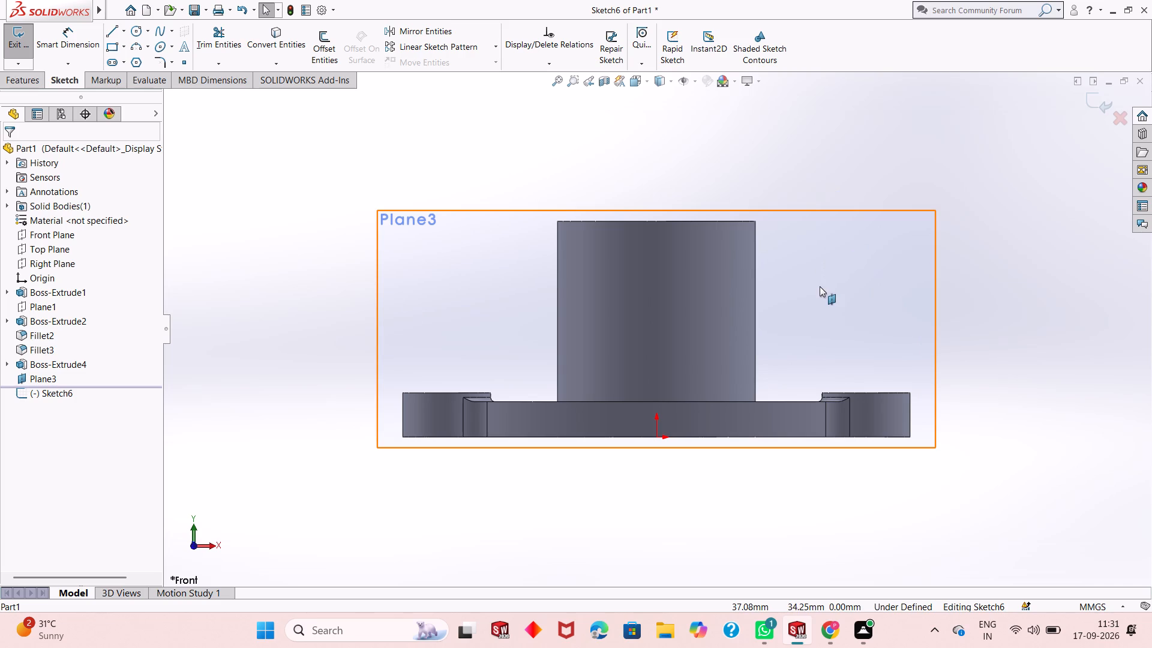
pyautogui.hotkey('ctrl', '8')
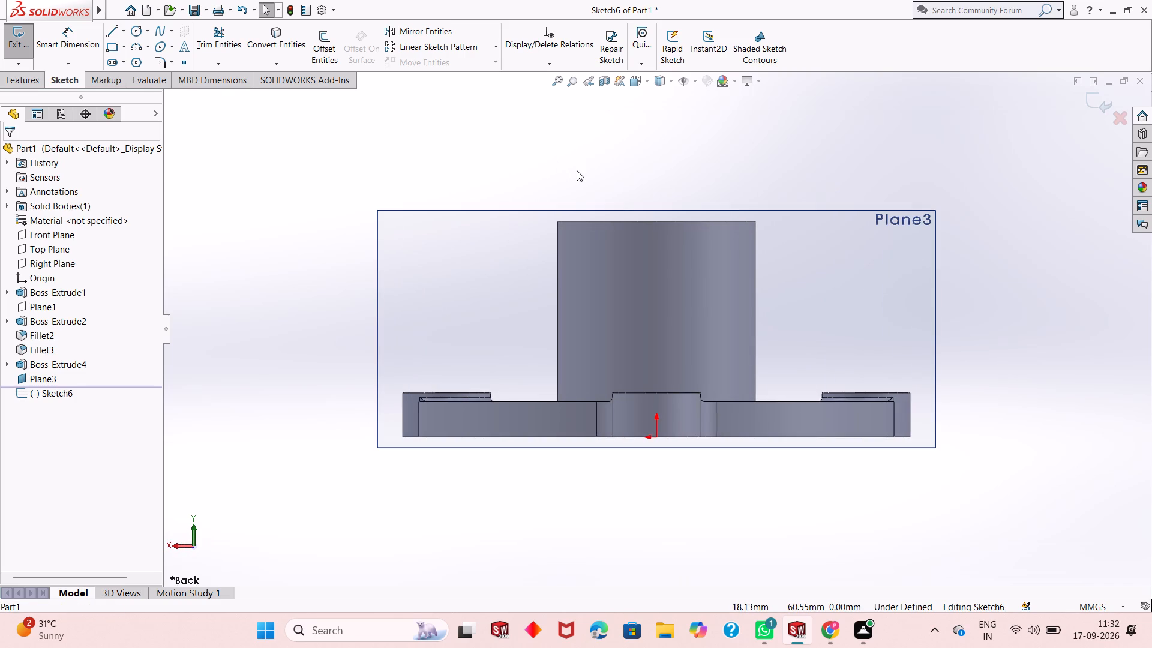
# Sketch a corner rectangle about 19.7 mm wide and 13.1 mm high, starting from the top corner of the rear rim boss.
pyautogui.moveTo(613, 215); pyautogui.dragTo(633, 278, button='middle')
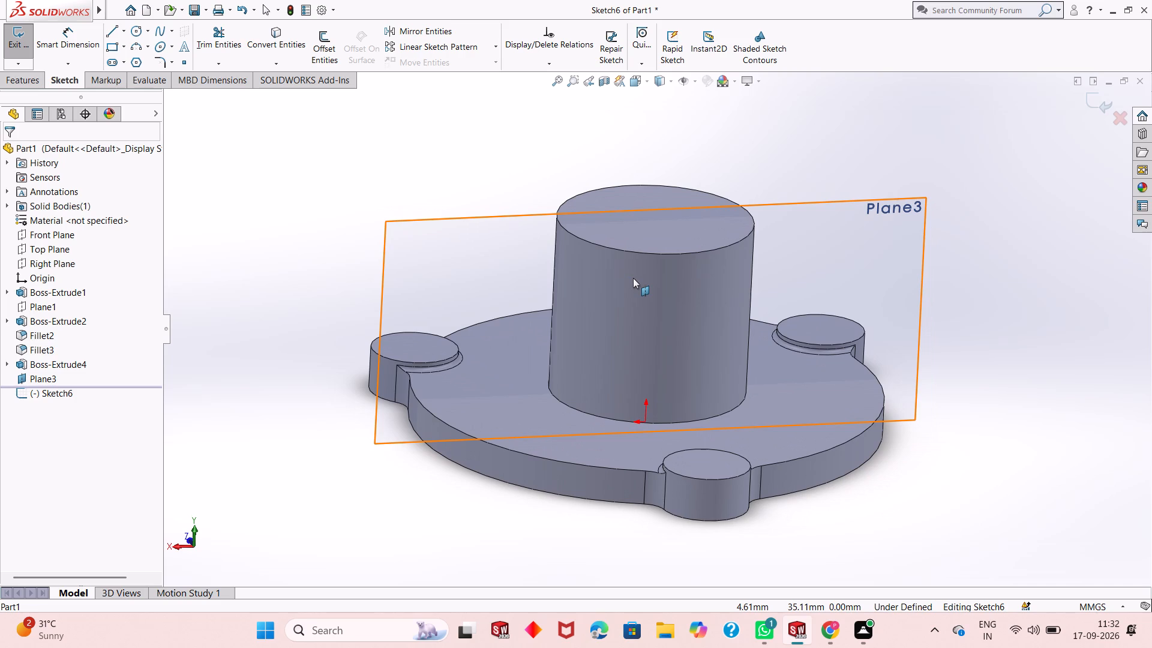
pyautogui.moveTo(673, 291); pyautogui.dragTo(662, 262, button='middle')
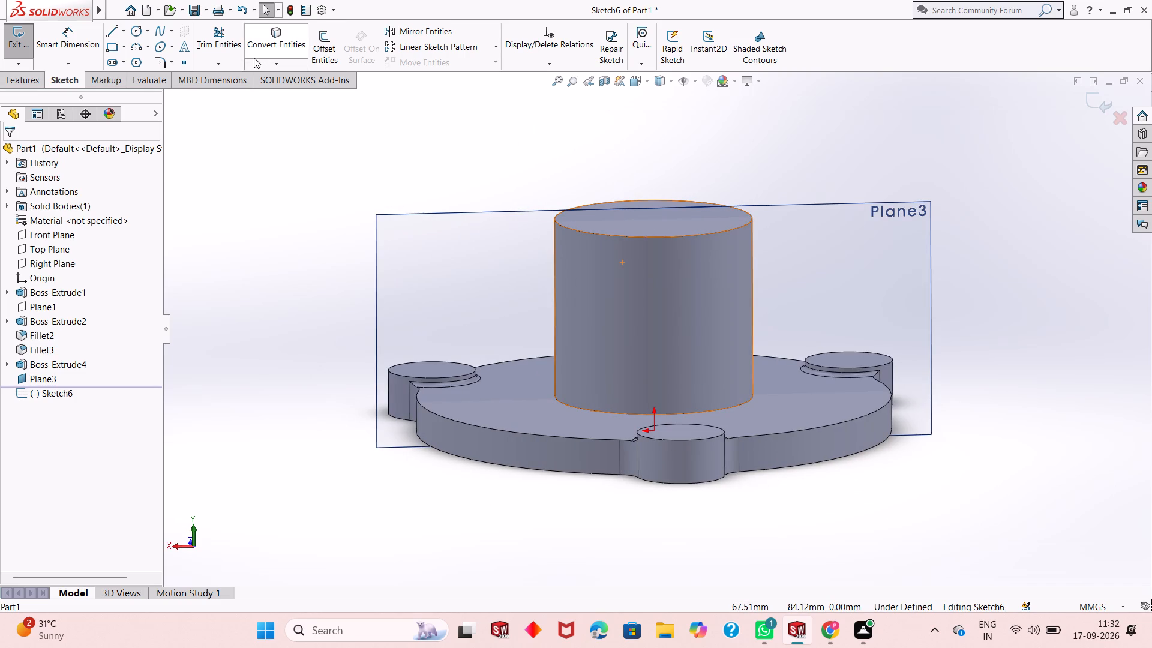
pyautogui.click(113, 47)
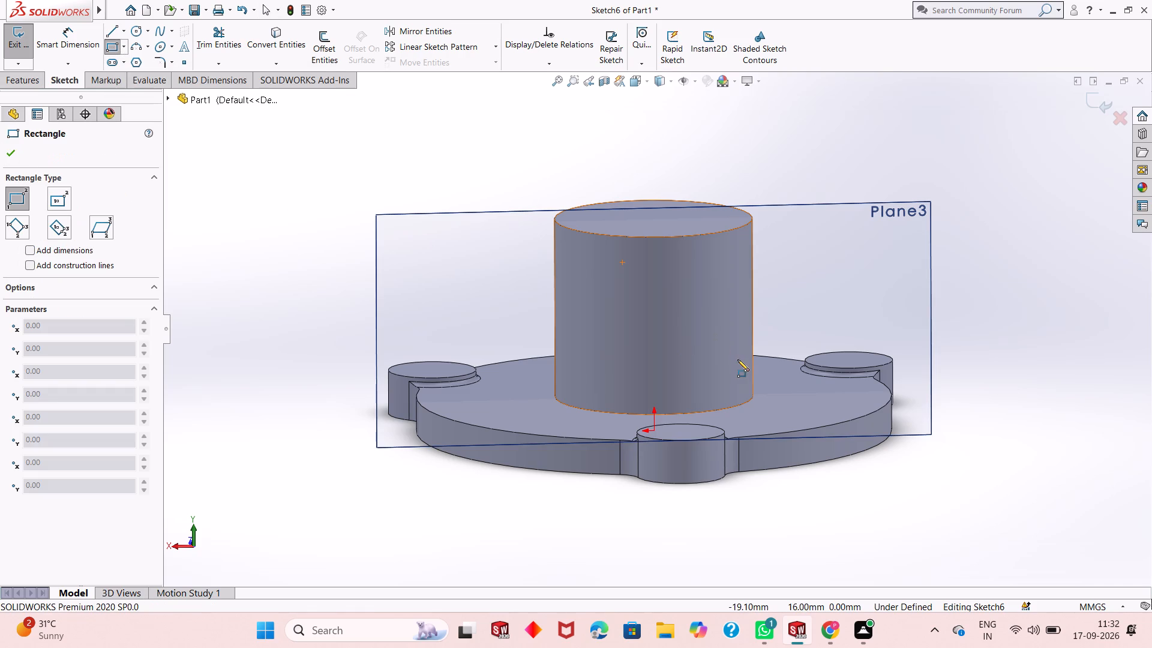
pyautogui.hotkey('ctrl', '8')
pyautogui.hotkey('ctrl', '8')
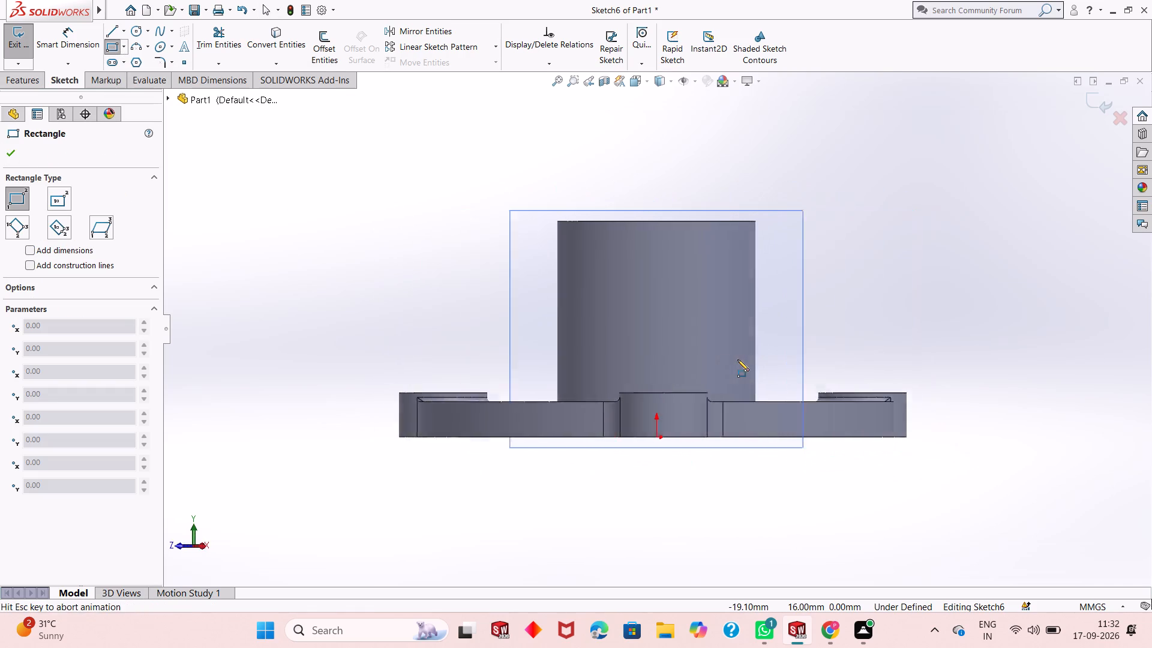
pyautogui.scroll(-1, 632, 395)
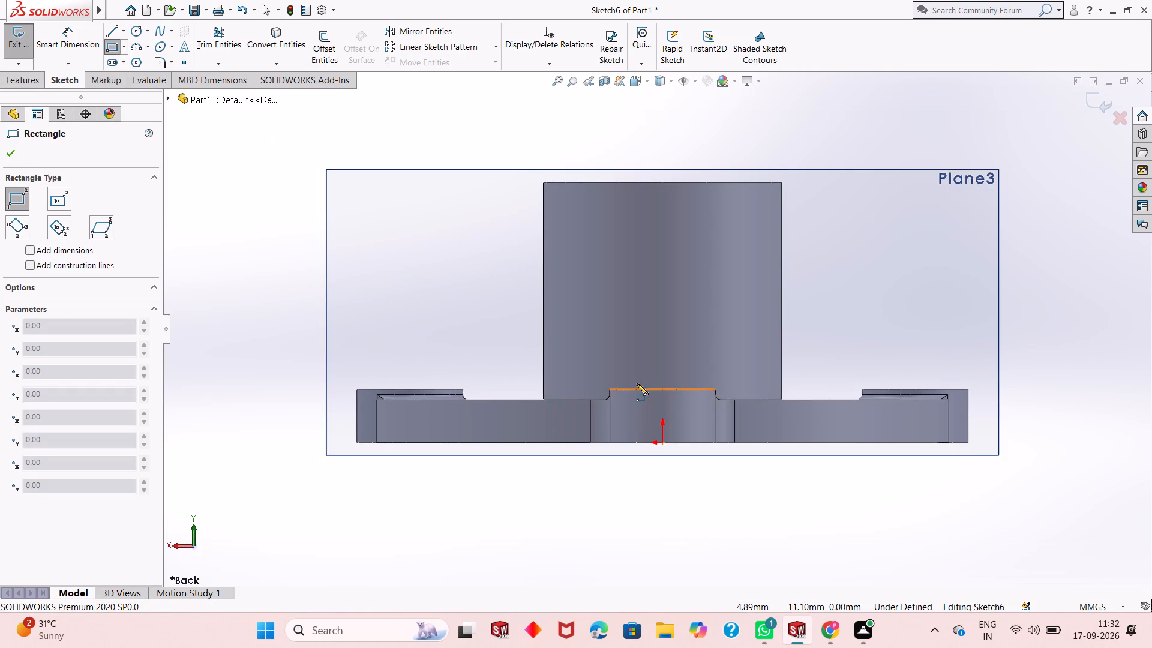
pyautogui.moveTo(643, 377); pyautogui.dragTo(648, 409, button='middle')
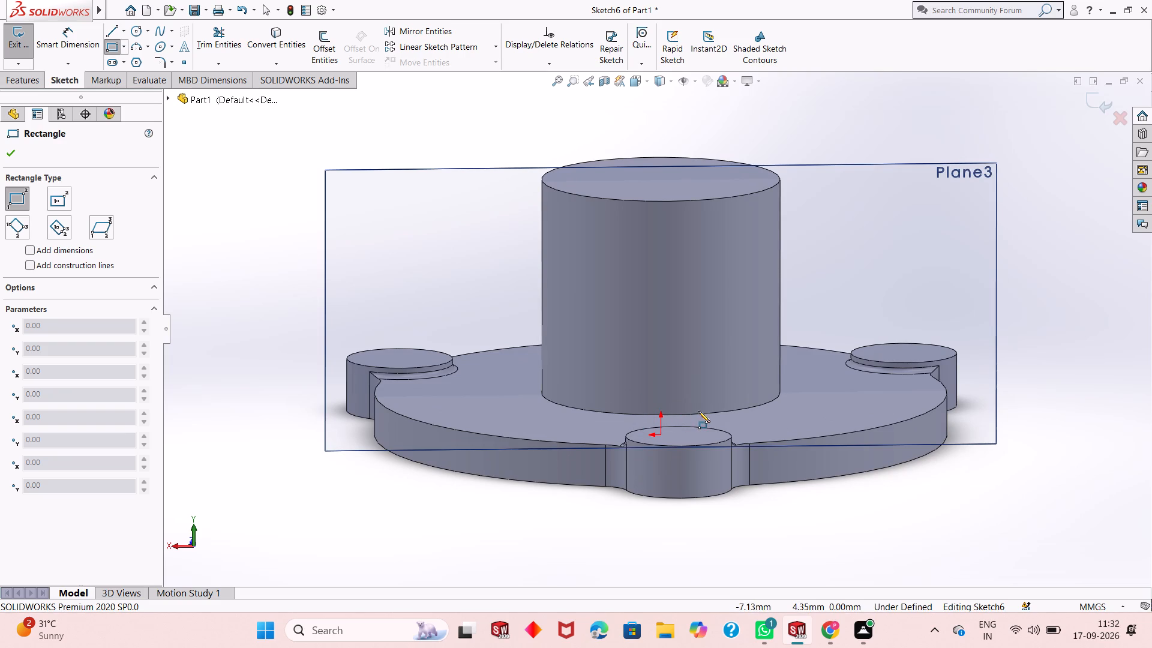
pyautogui.hotkey('ctrl', '8')
pyautogui.hotkey('ctrl', '8')
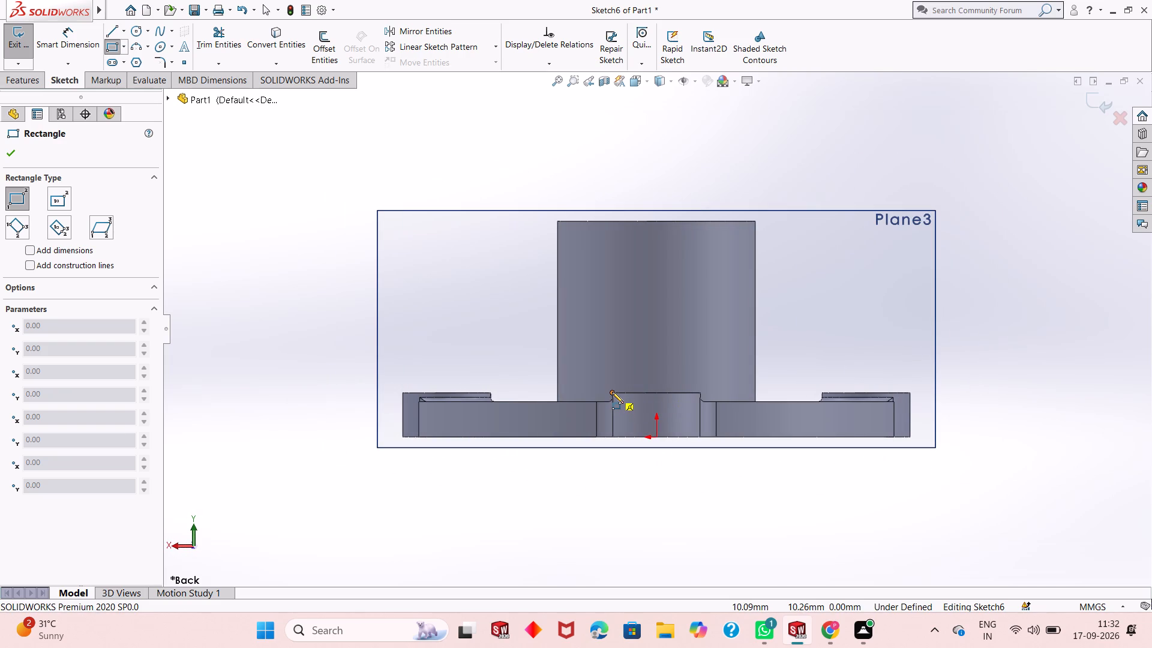
pyautogui.click(612, 392)
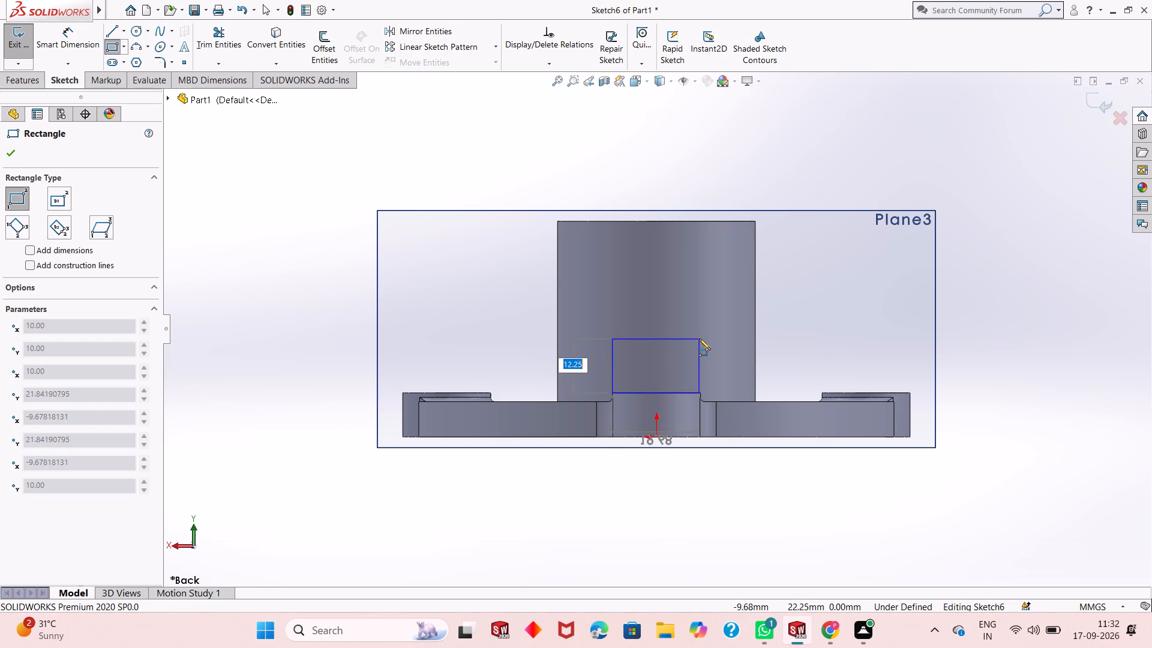
pyautogui.click(699, 335)
pyautogui.rightClick(699, 334)
pyautogui.click(718, 337)
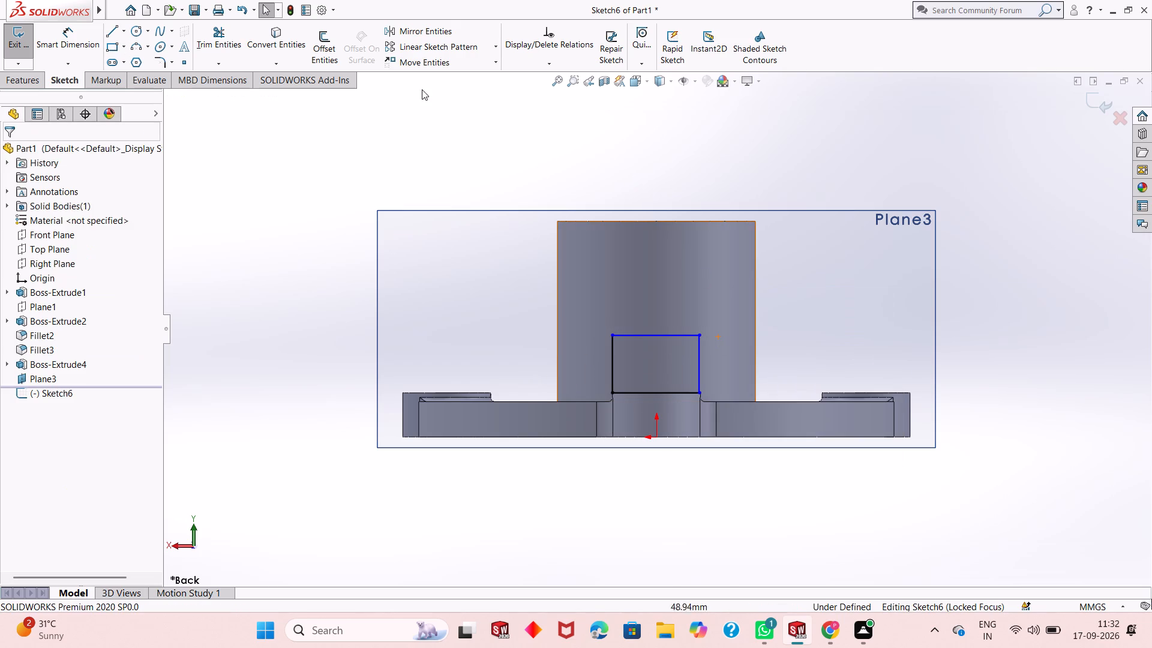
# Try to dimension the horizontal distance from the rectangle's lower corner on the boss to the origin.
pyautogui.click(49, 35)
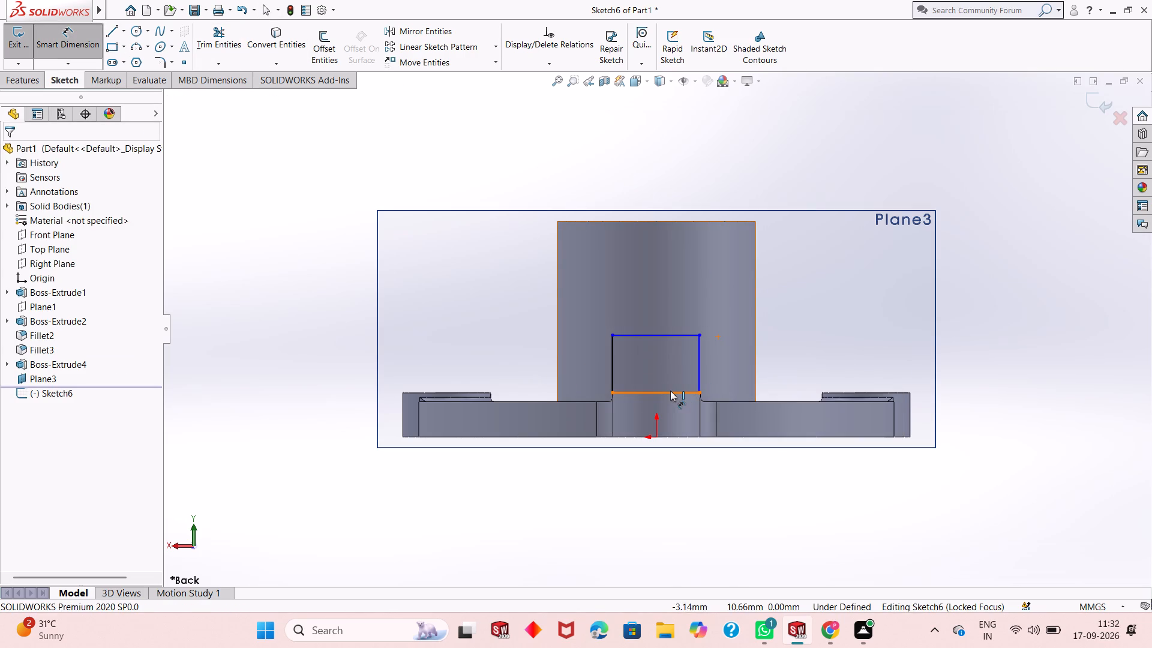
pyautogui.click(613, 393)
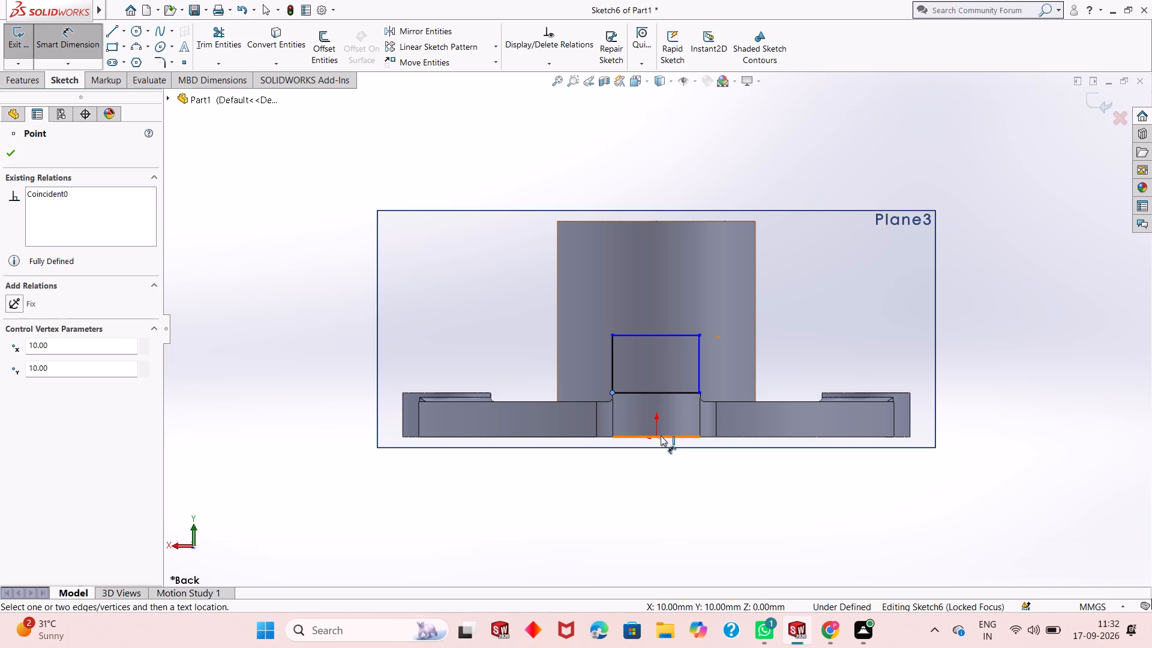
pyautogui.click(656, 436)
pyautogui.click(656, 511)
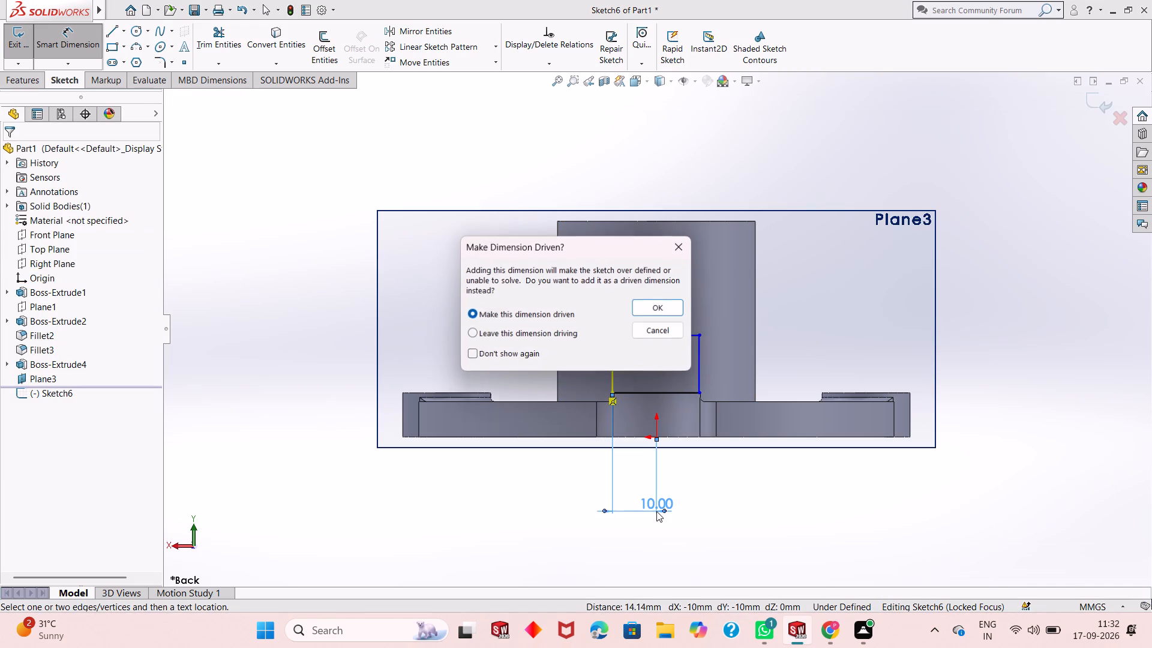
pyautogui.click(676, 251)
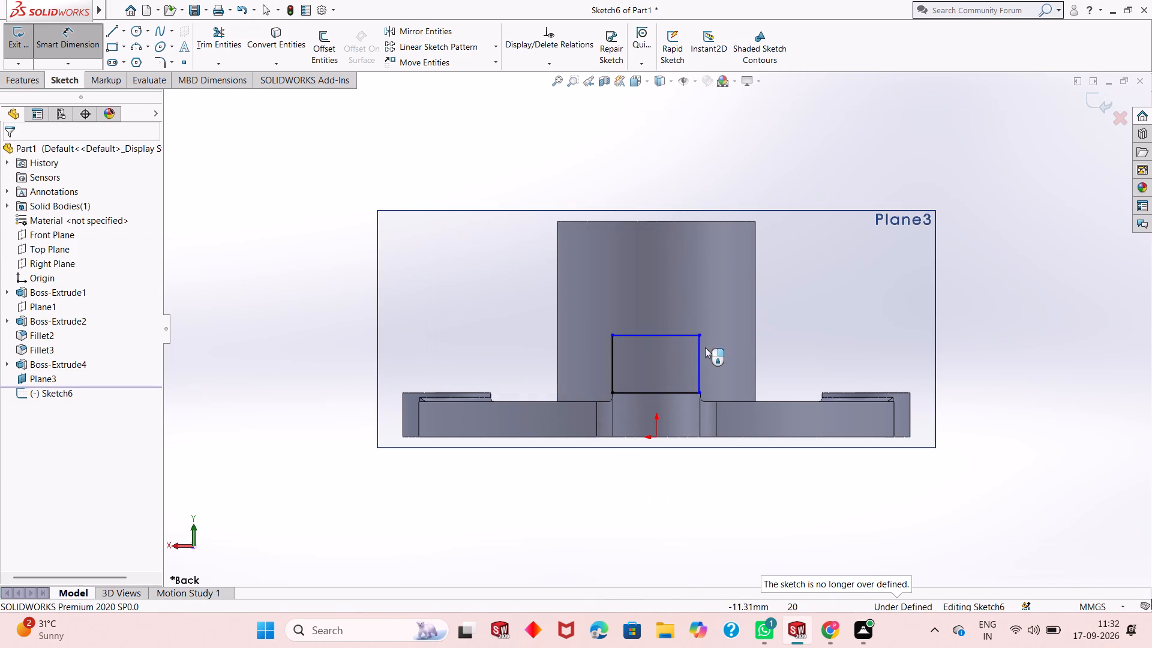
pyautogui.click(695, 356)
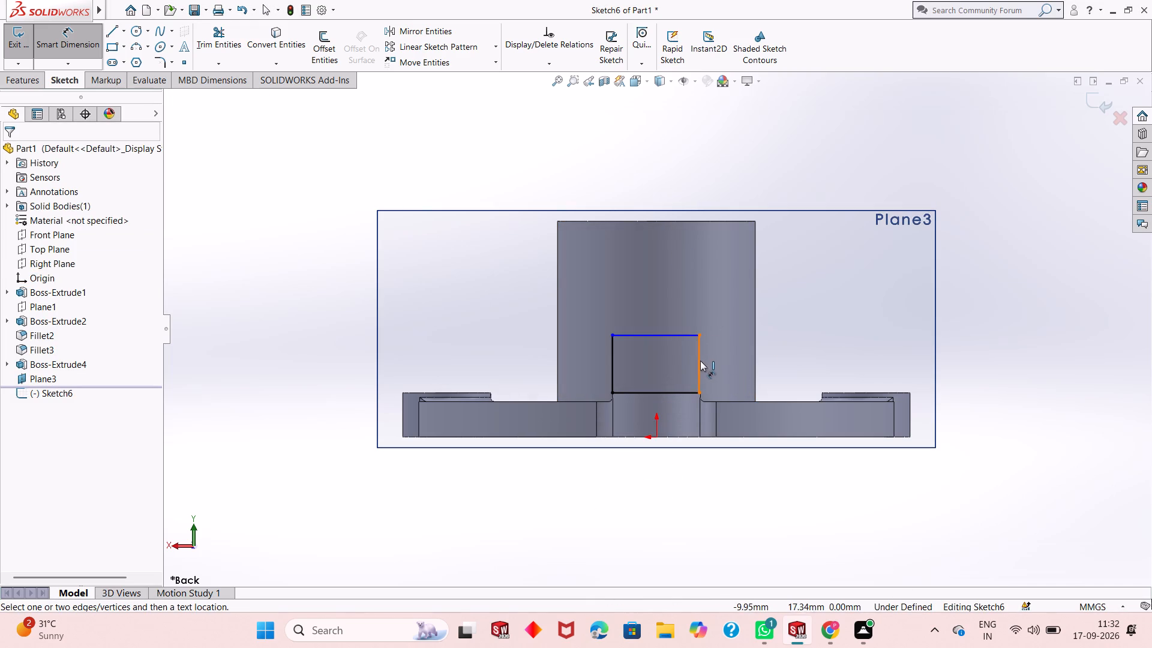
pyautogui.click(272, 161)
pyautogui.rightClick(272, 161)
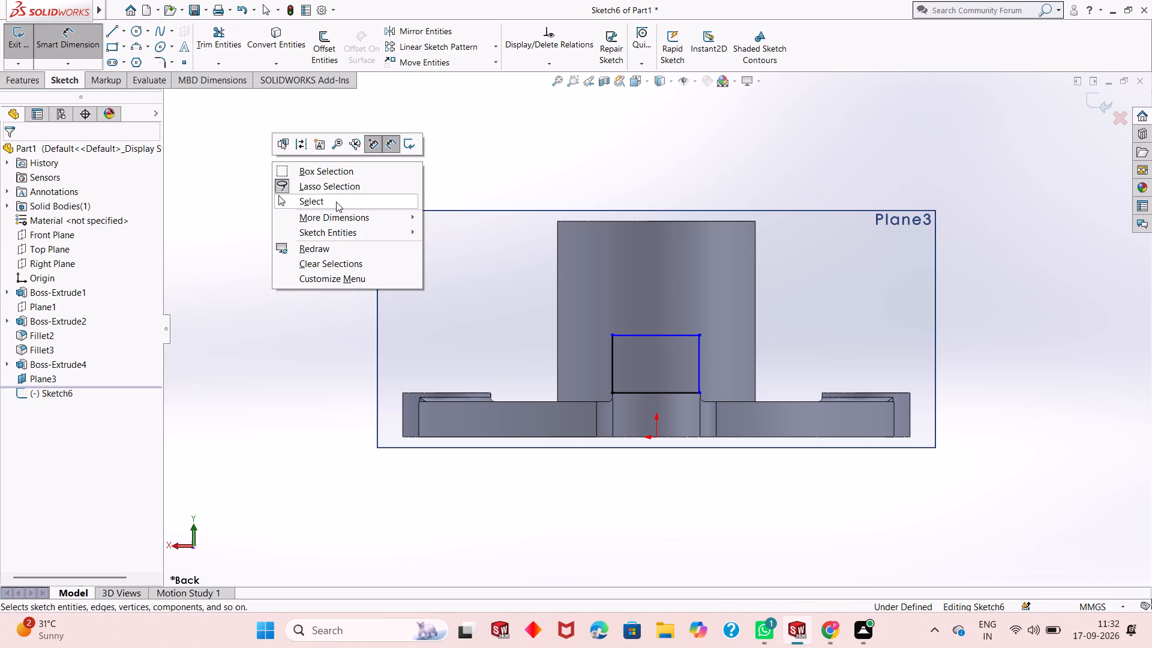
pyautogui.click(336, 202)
# Dimension the rectangle's free vertical side as 15 mm.
pyautogui.click(74, 34)
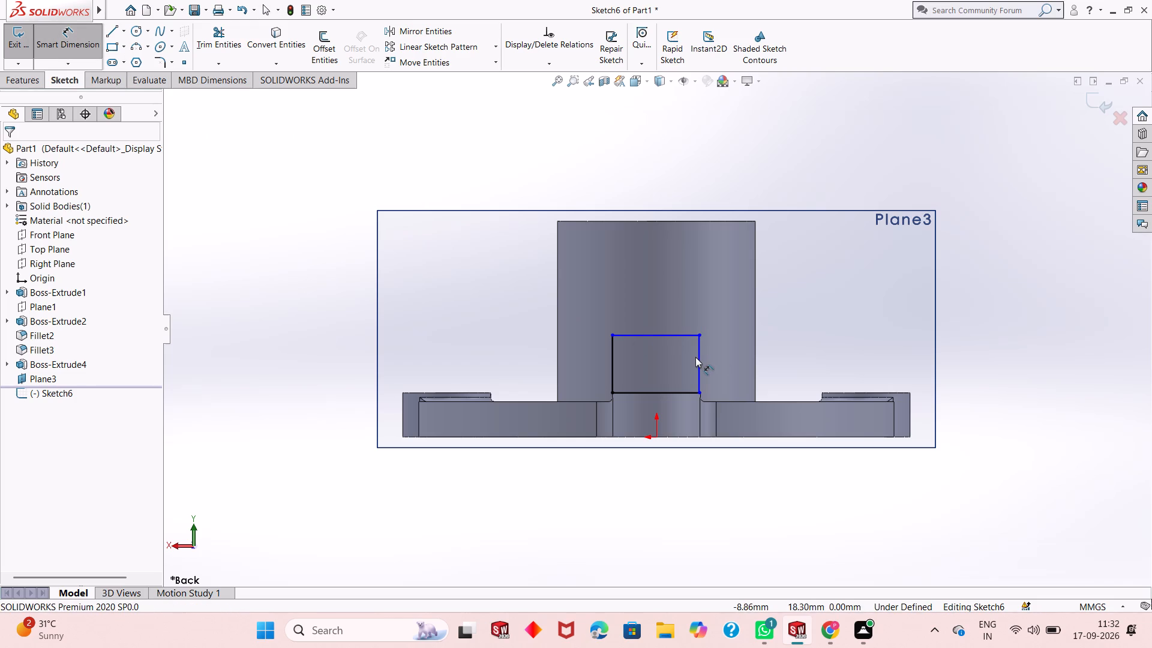
pyautogui.click(695, 357)
pyautogui.click(698, 363)
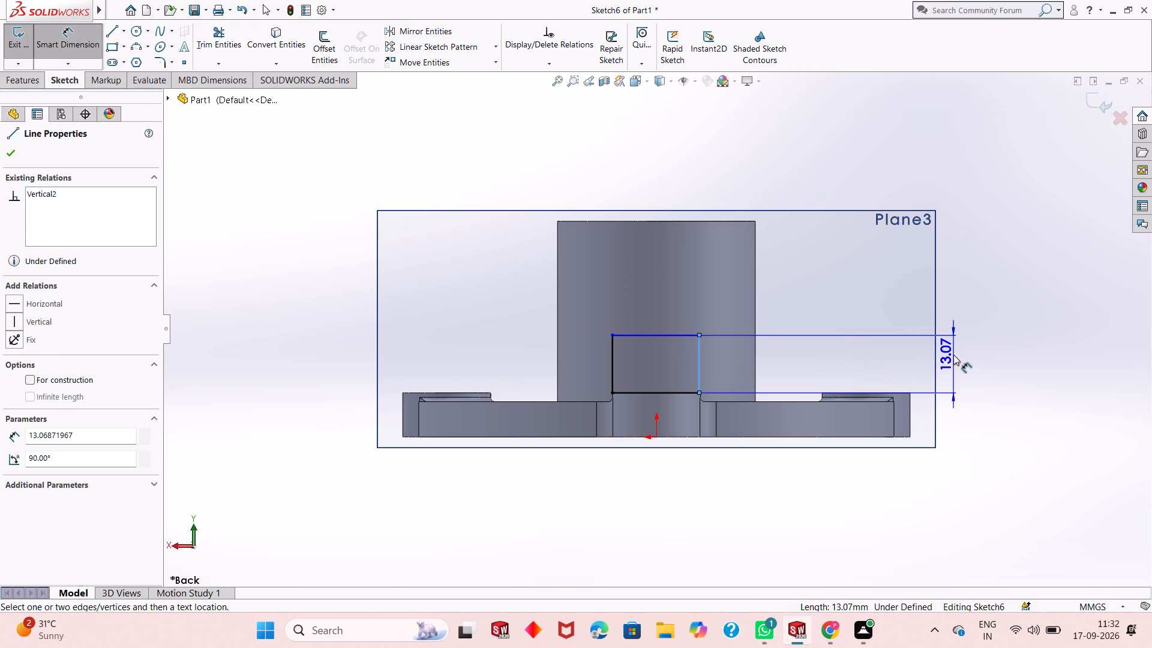
pyautogui.click(953, 355)
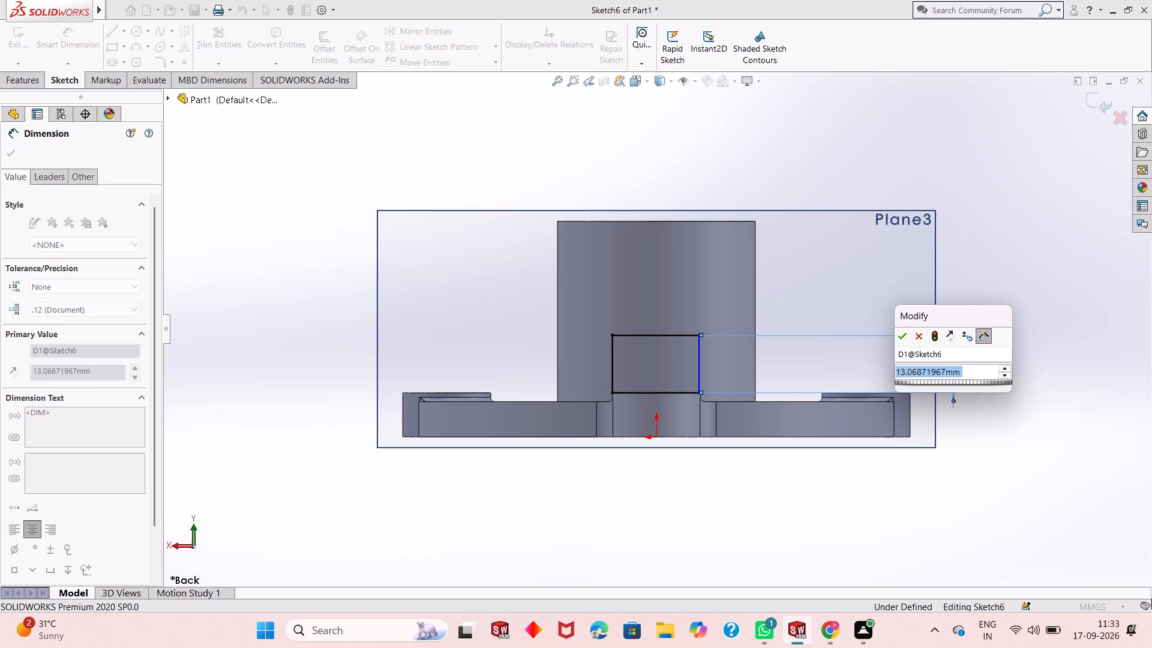
pyautogui.press('1')
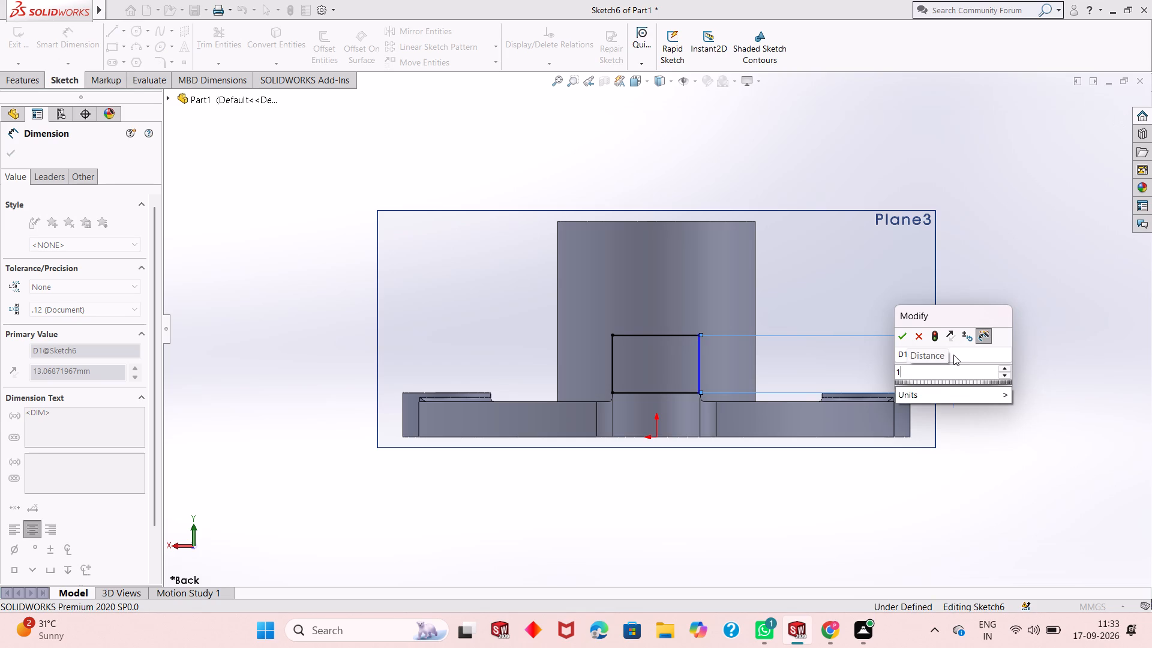
pyautogui.press('5')
pyautogui.press('Return')
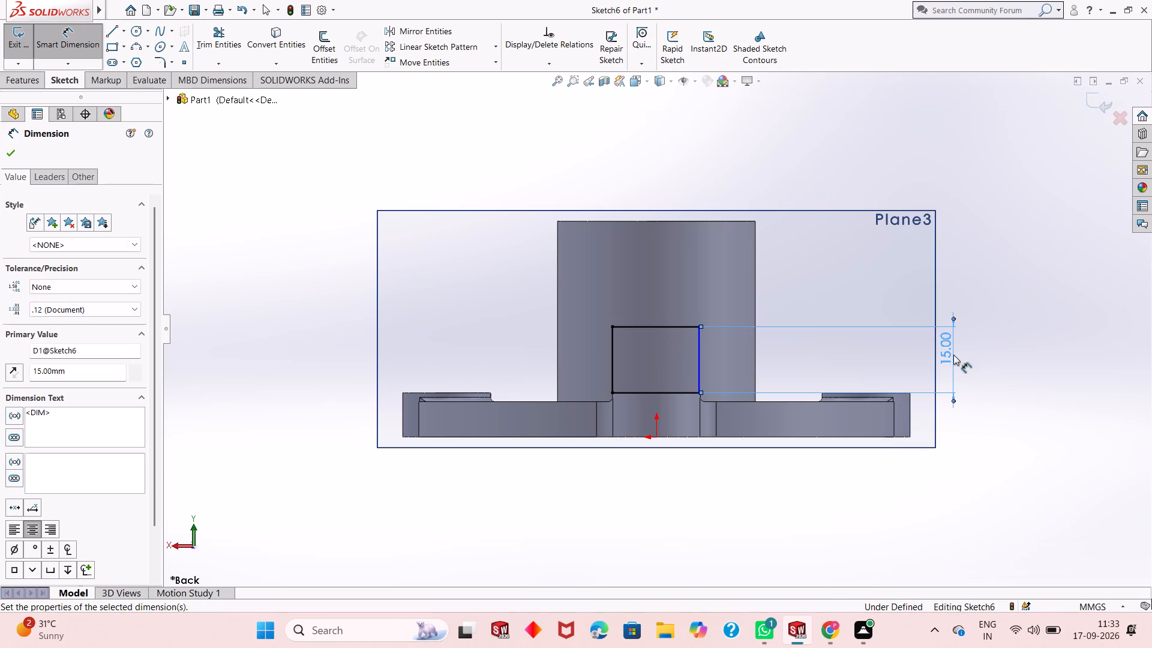
# Dimension the rectangle's top side as 20 mm.
pyautogui.click(653, 329)
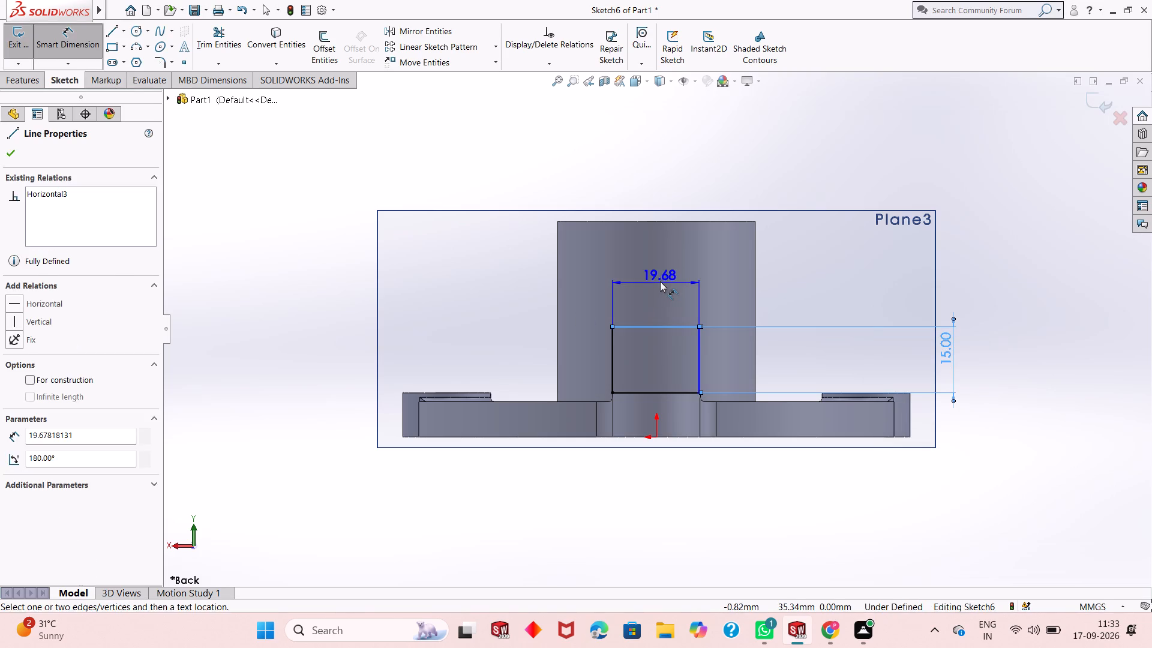
pyautogui.click(660, 281)
pyautogui.write('20')
pyautogui.press('Return')
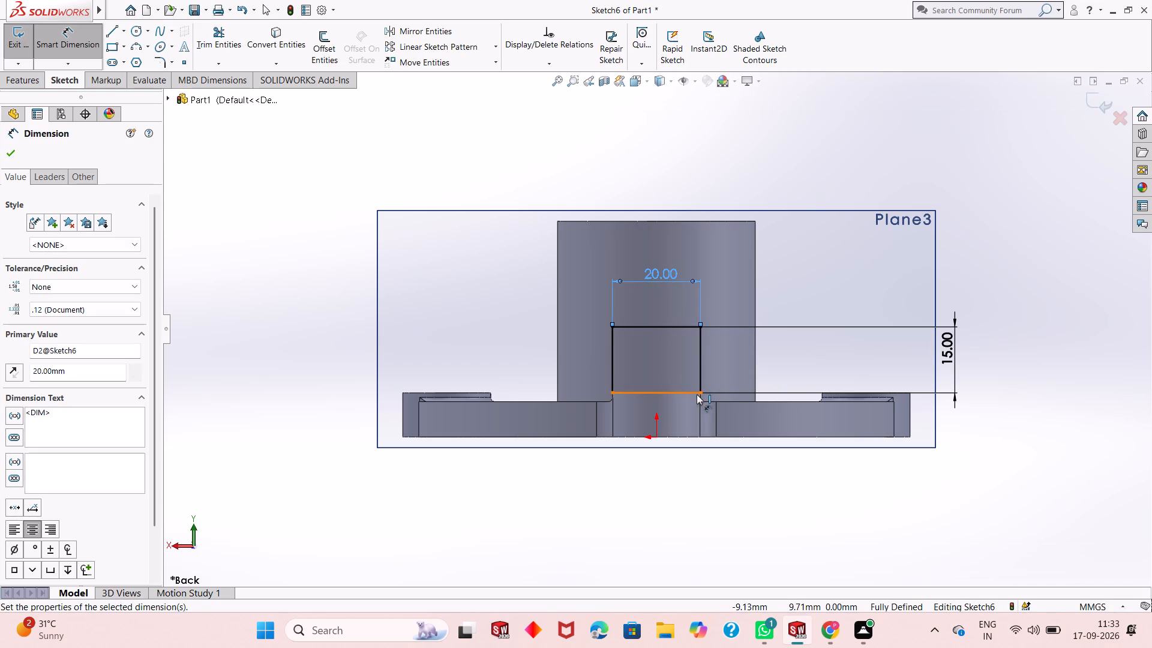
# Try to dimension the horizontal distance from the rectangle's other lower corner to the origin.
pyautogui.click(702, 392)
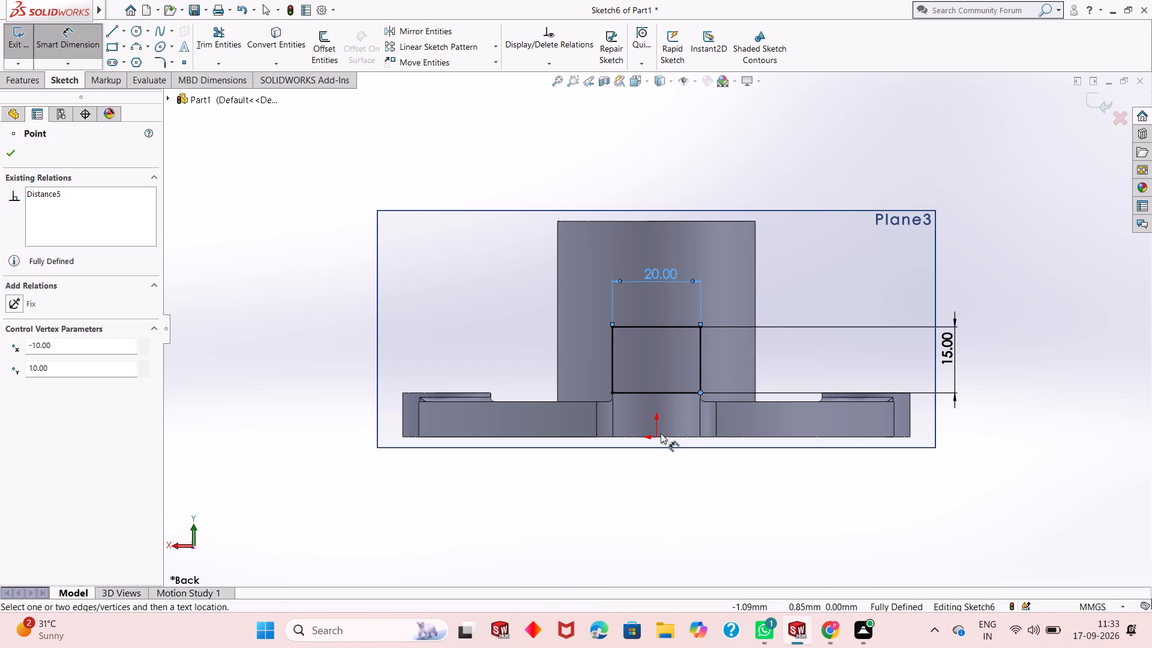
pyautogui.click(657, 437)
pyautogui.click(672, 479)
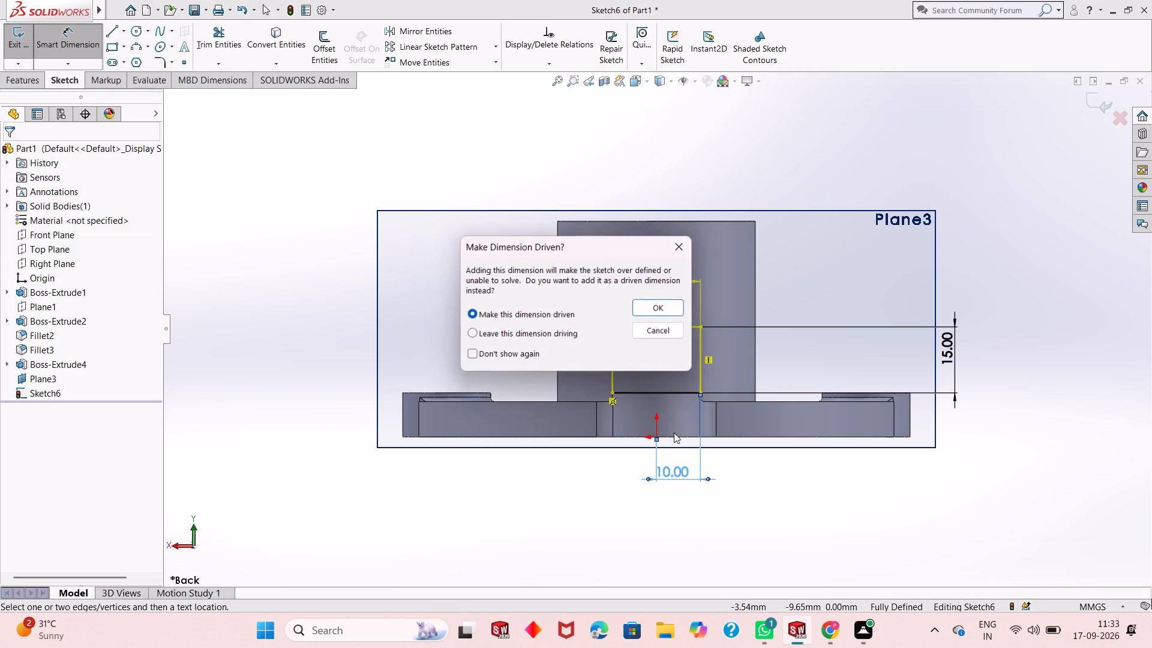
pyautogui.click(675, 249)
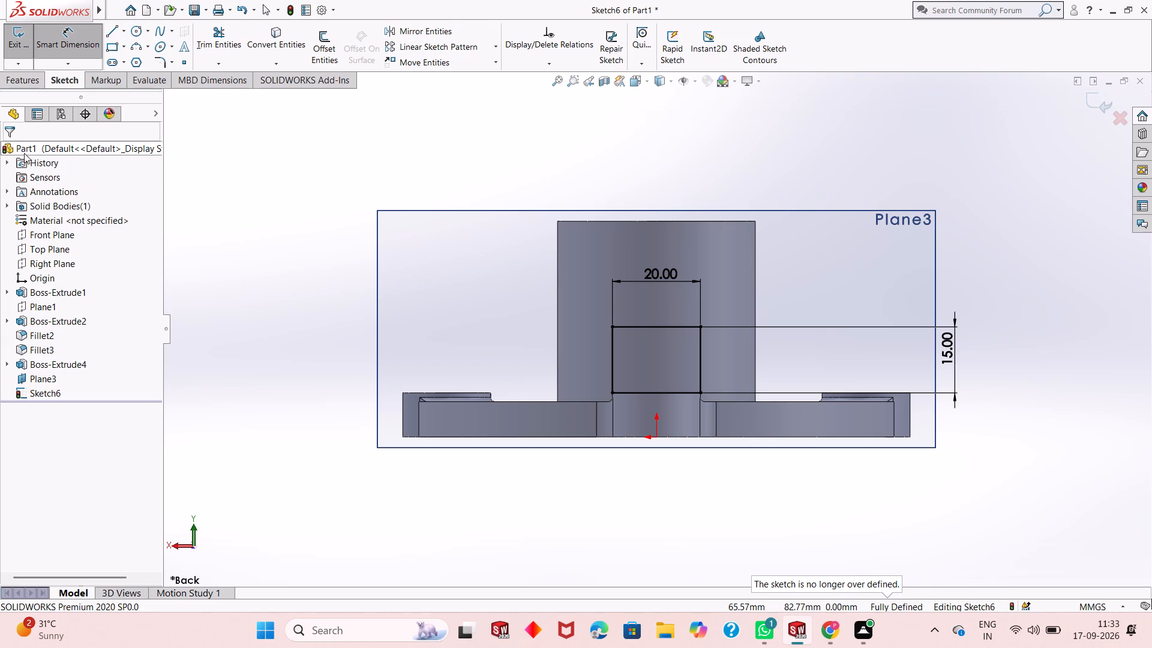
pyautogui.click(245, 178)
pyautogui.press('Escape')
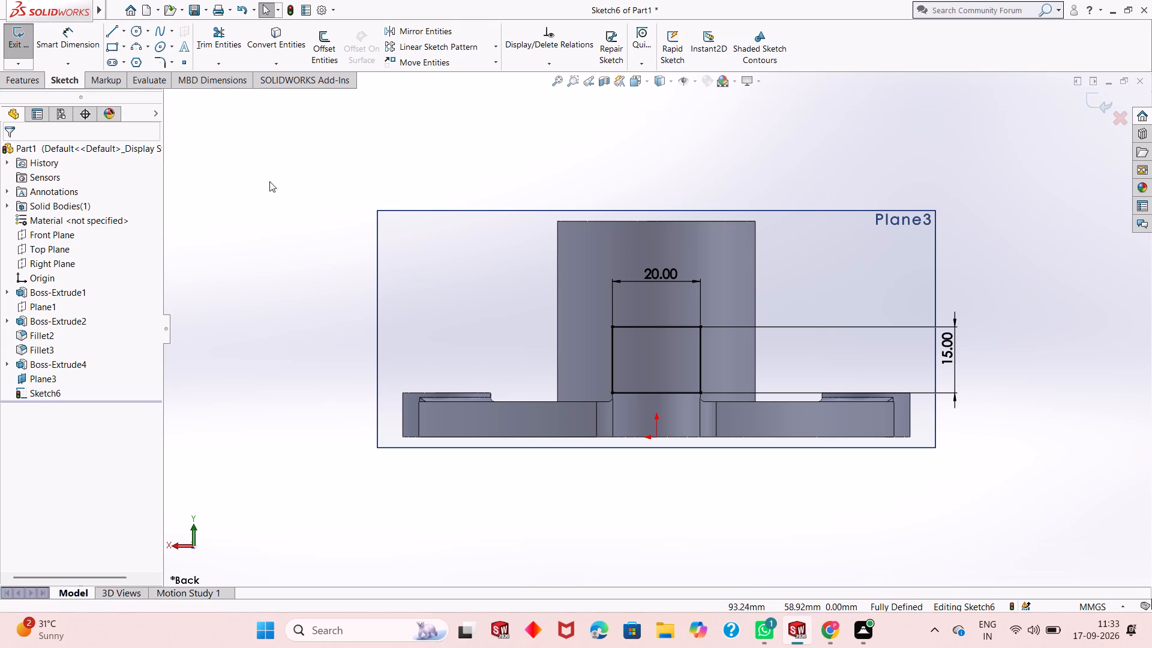
# Extrude the rectangle 41 mm blind in the reversed direction, merged with the body, as a block protruding from the central cylinder.
pyautogui.moveTo(596, 286); pyautogui.dragTo(715, 332, button='middle')
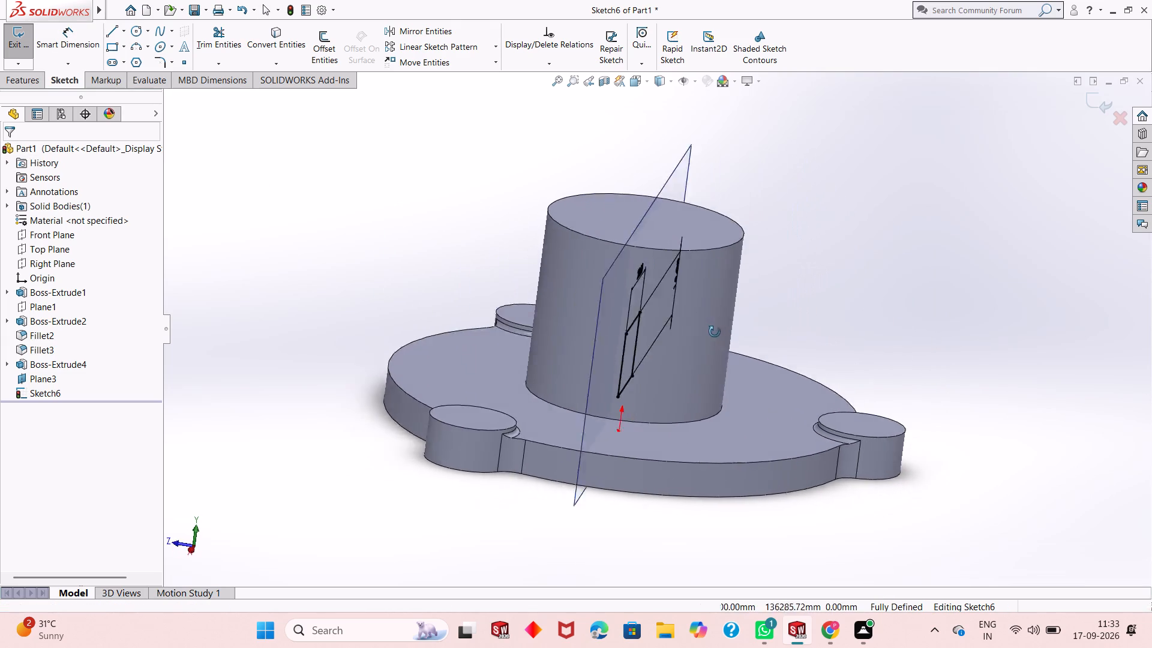
pyautogui.moveTo(715, 332); pyautogui.dragTo(674, 308, button='middle')
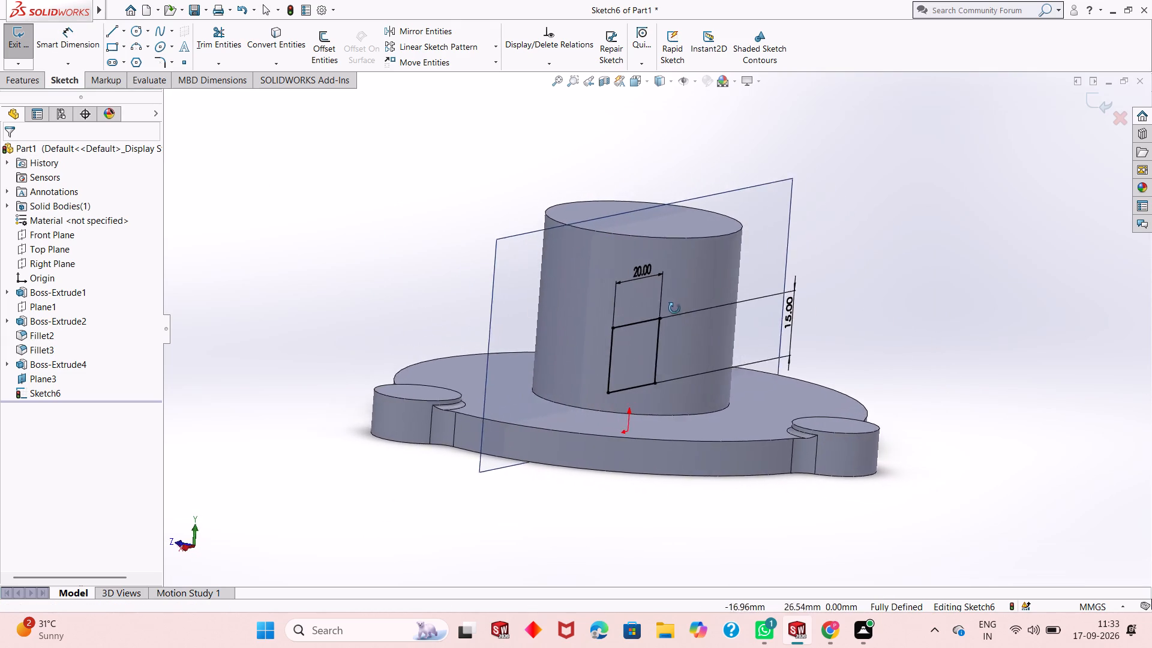
pyautogui.moveTo(674, 308); pyautogui.dragTo(656, 306, button='middle')
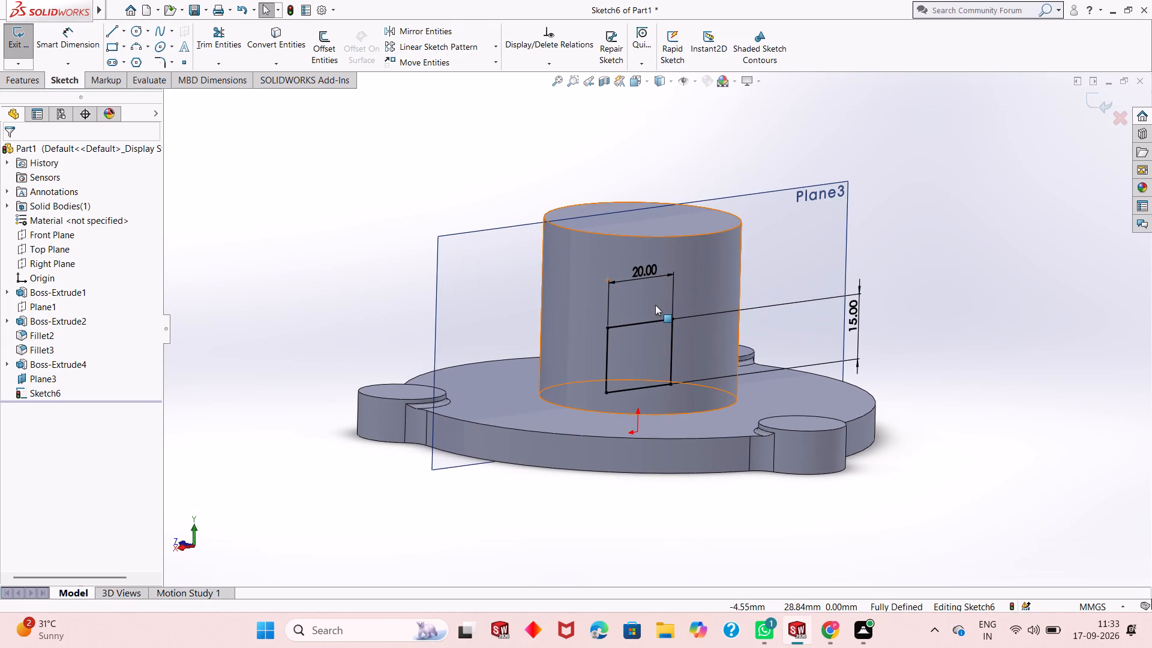
pyautogui.click(8, 86)
pyautogui.click(18, 65)
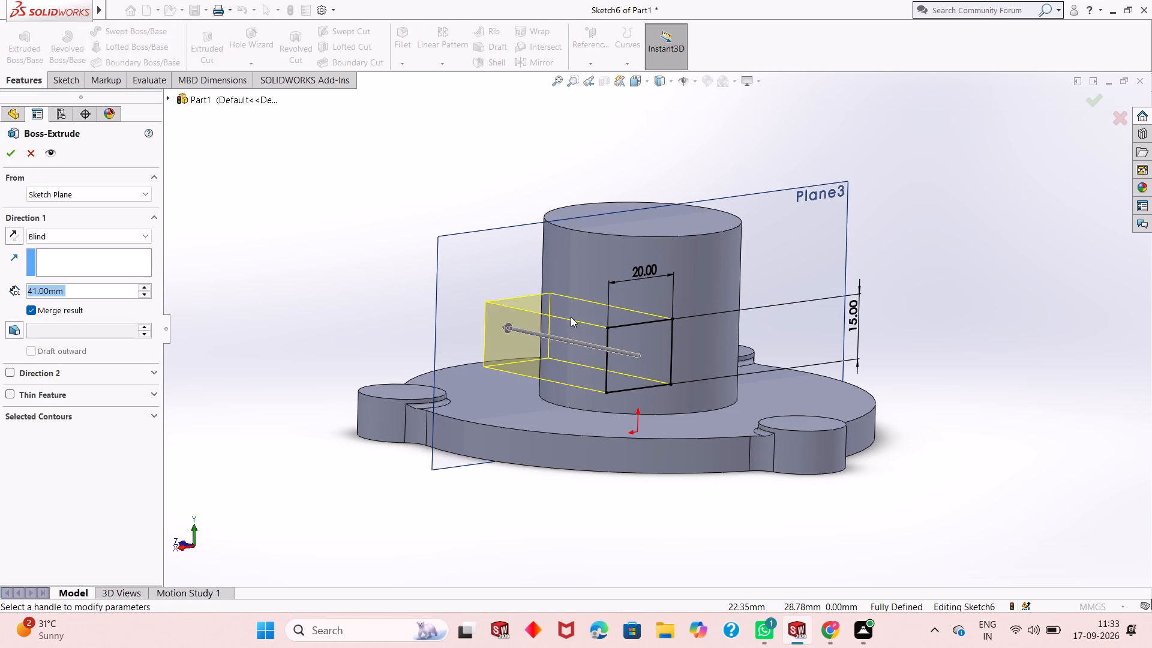
pyautogui.moveTo(578, 317); pyautogui.dragTo(613, 348, button='middle')
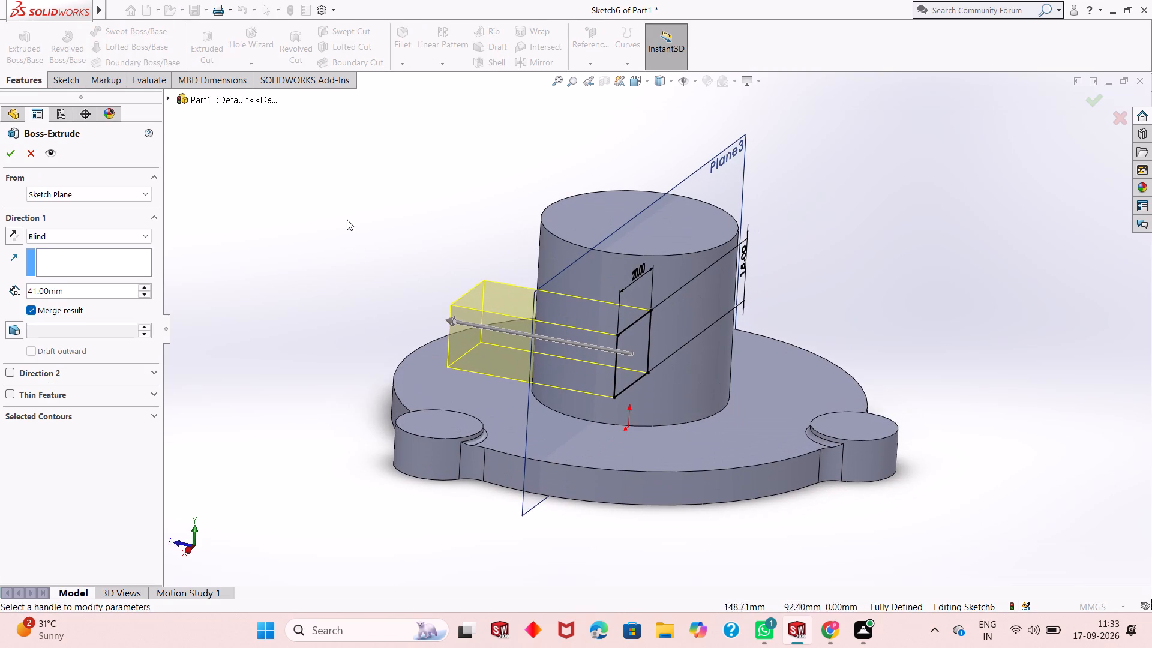
pyautogui.click(11, 235)
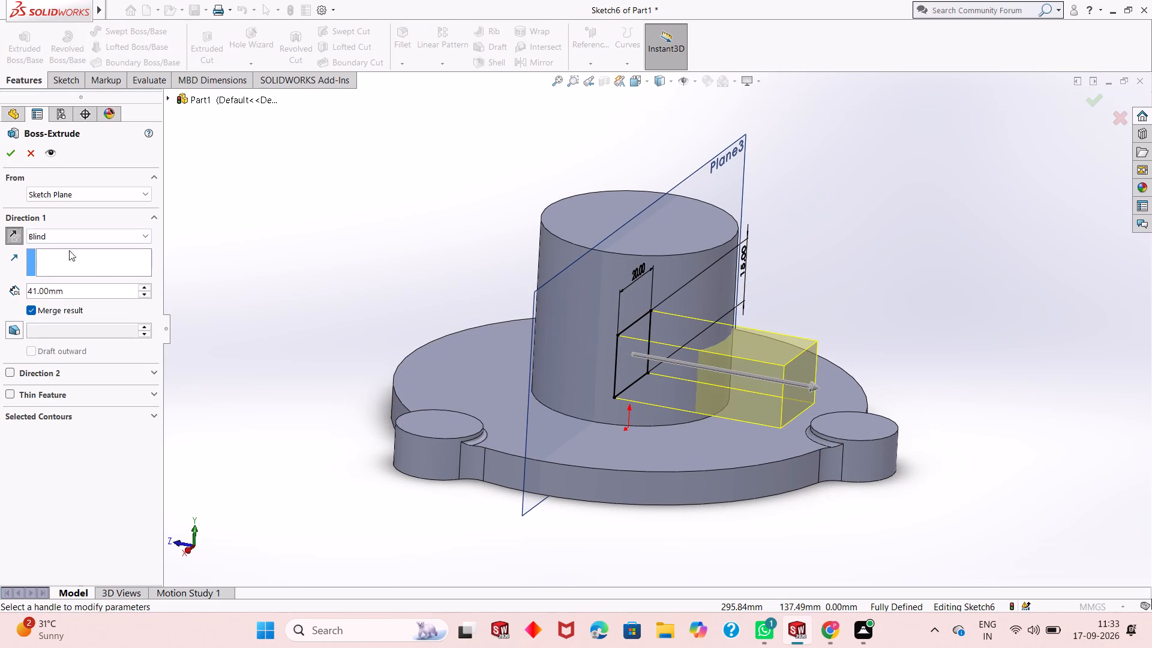
pyautogui.moveTo(670, 403); pyautogui.dragTo(671, 413, button='middle')
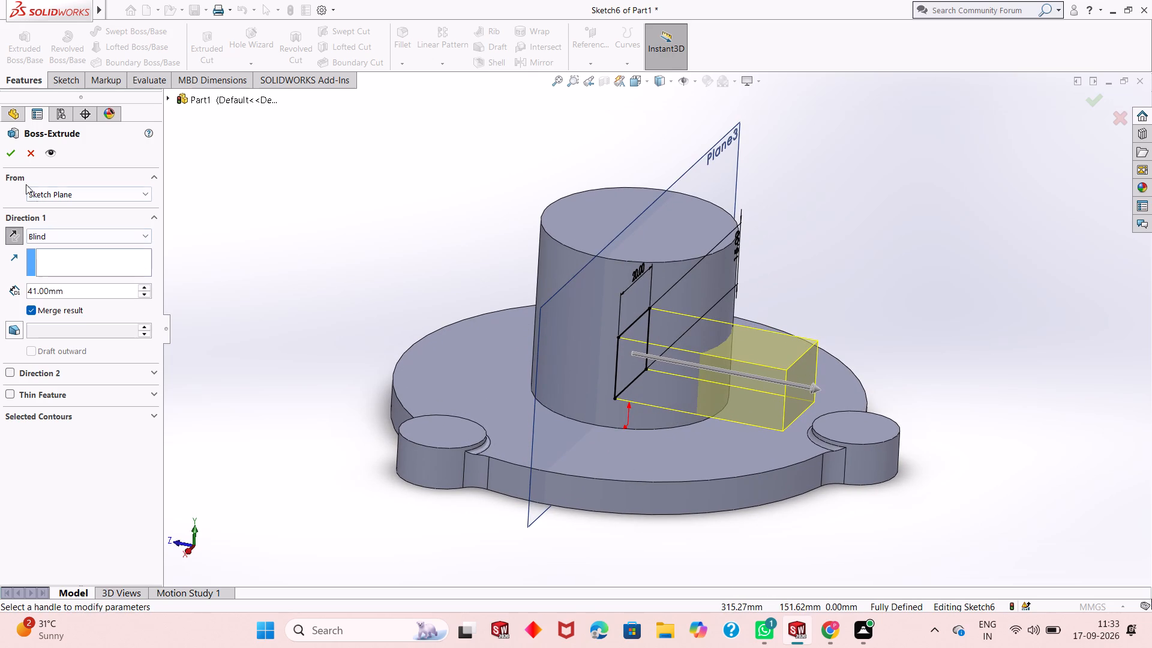
pyautogui.click(16, 157)
pyautogui.click(908, 349)
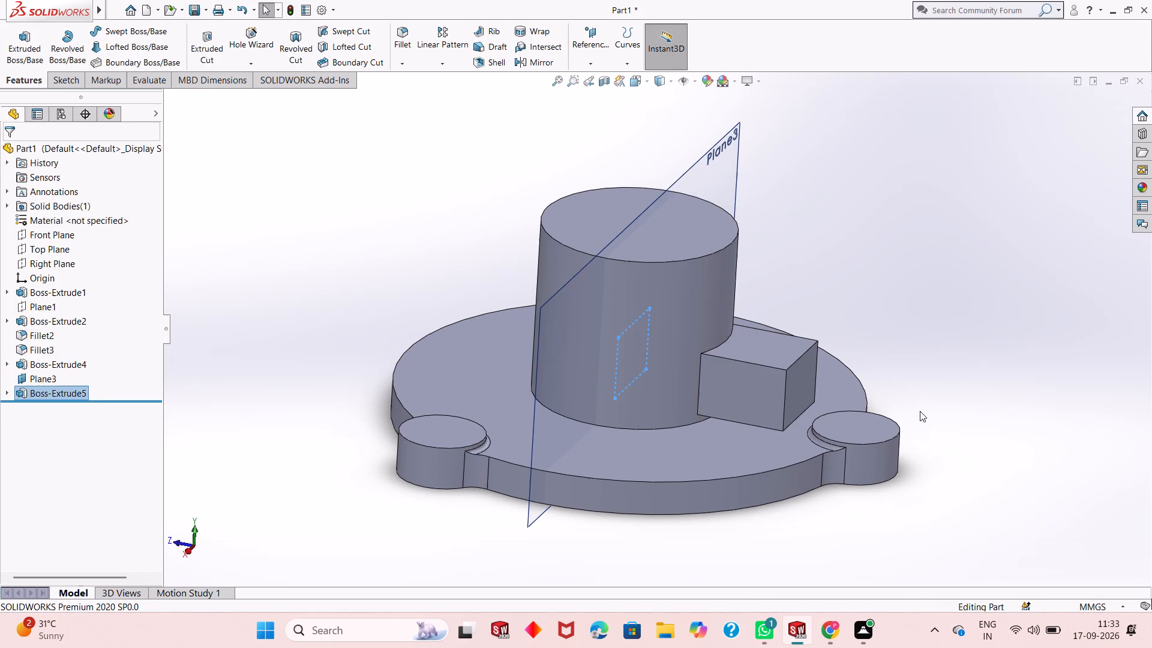
# Open a new sketch on the long vertical side face of the rectangular block and view it face-on.
pyautogui.click(751, 390)
pyautogui.click(804, 354)
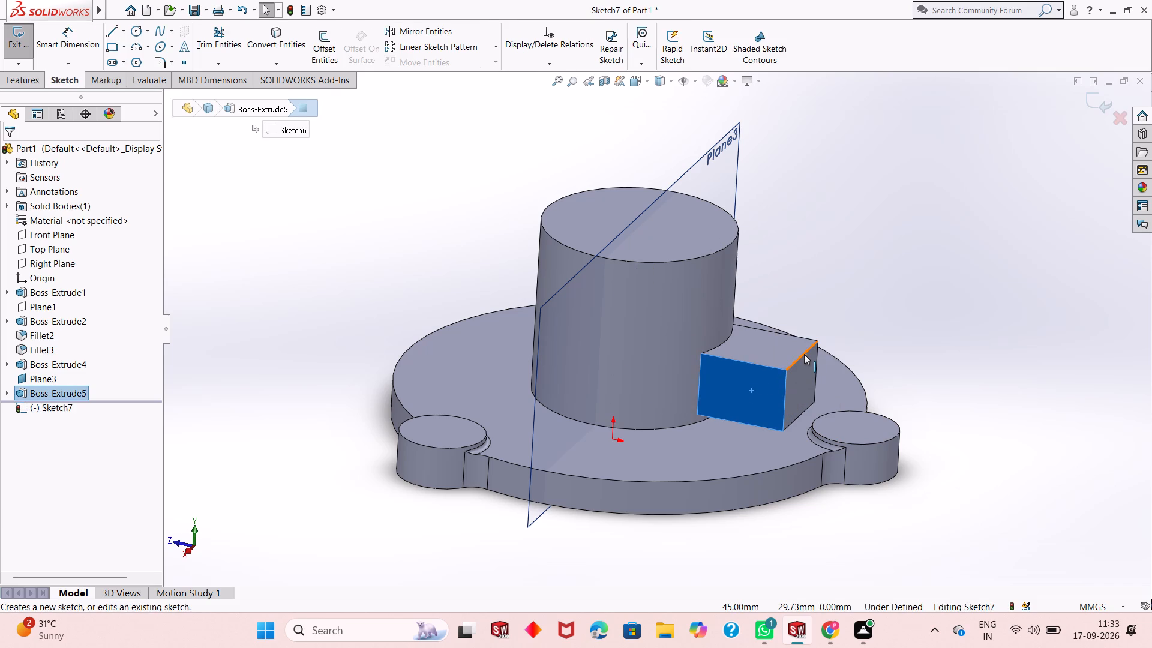
pyautogui.hotkey('ctrl', '8')
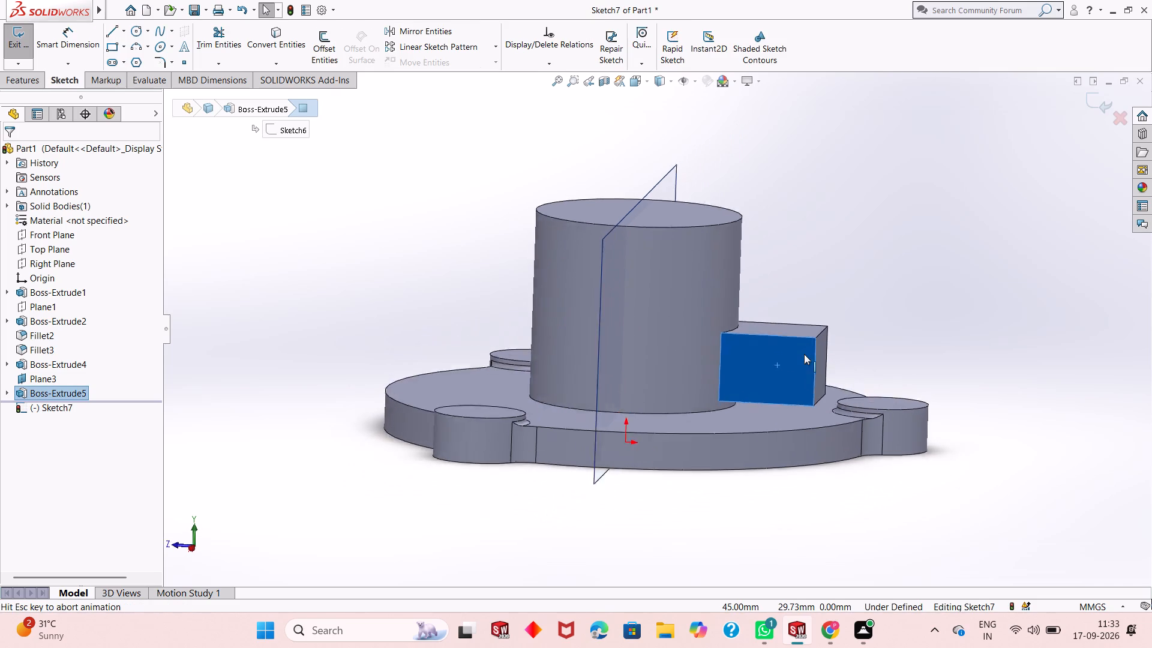
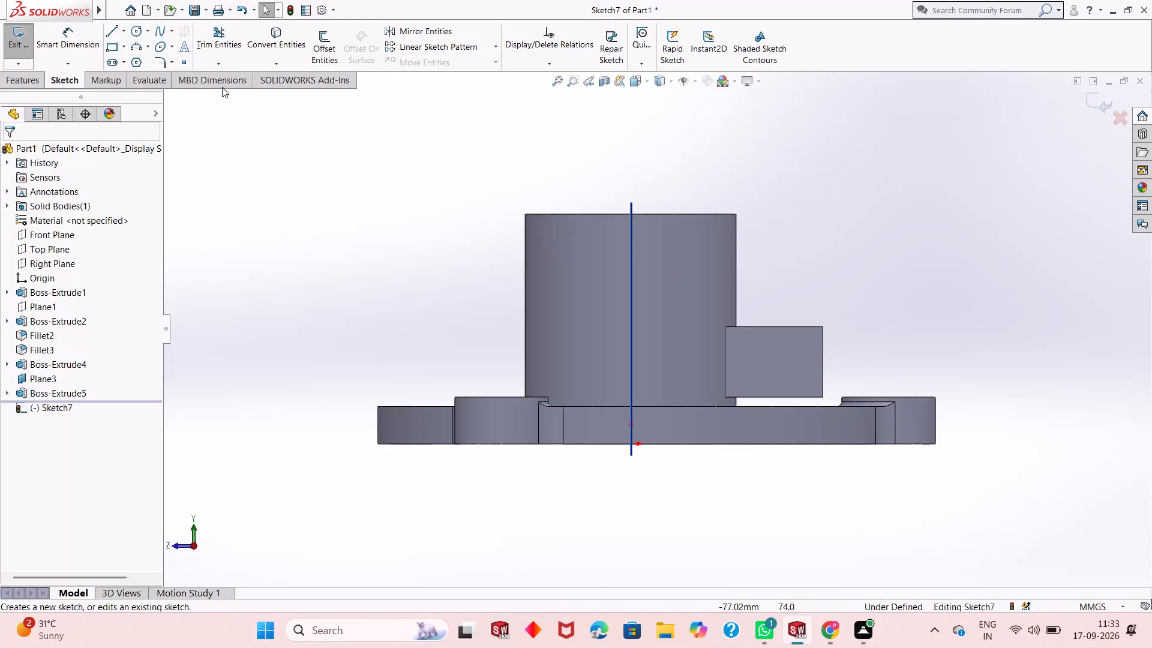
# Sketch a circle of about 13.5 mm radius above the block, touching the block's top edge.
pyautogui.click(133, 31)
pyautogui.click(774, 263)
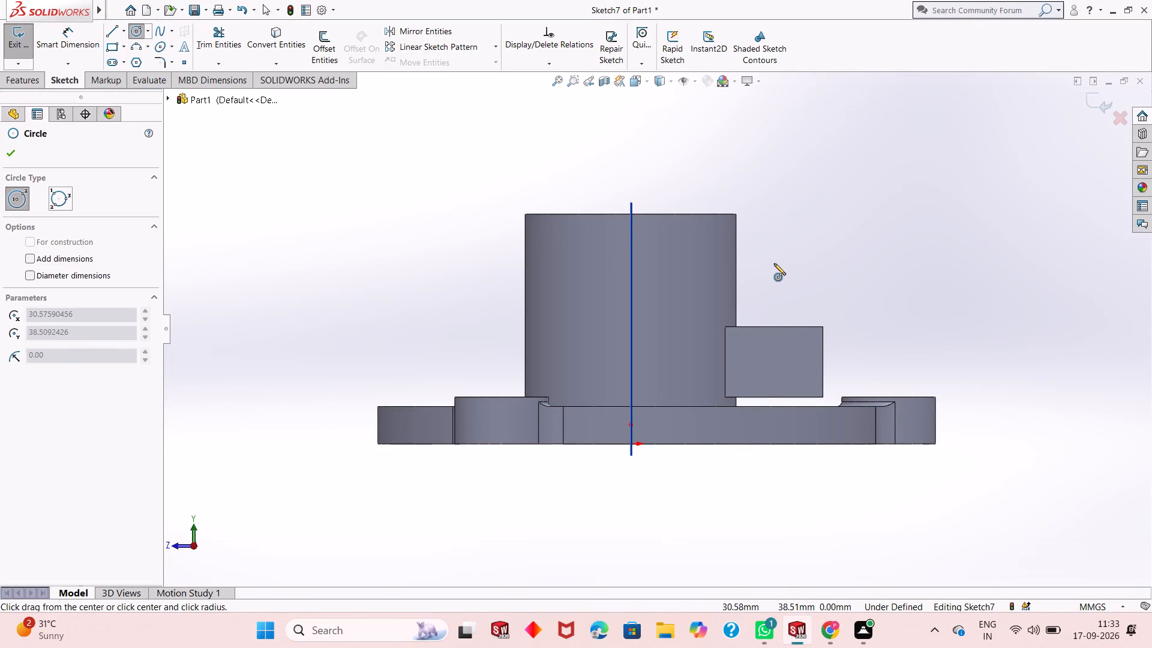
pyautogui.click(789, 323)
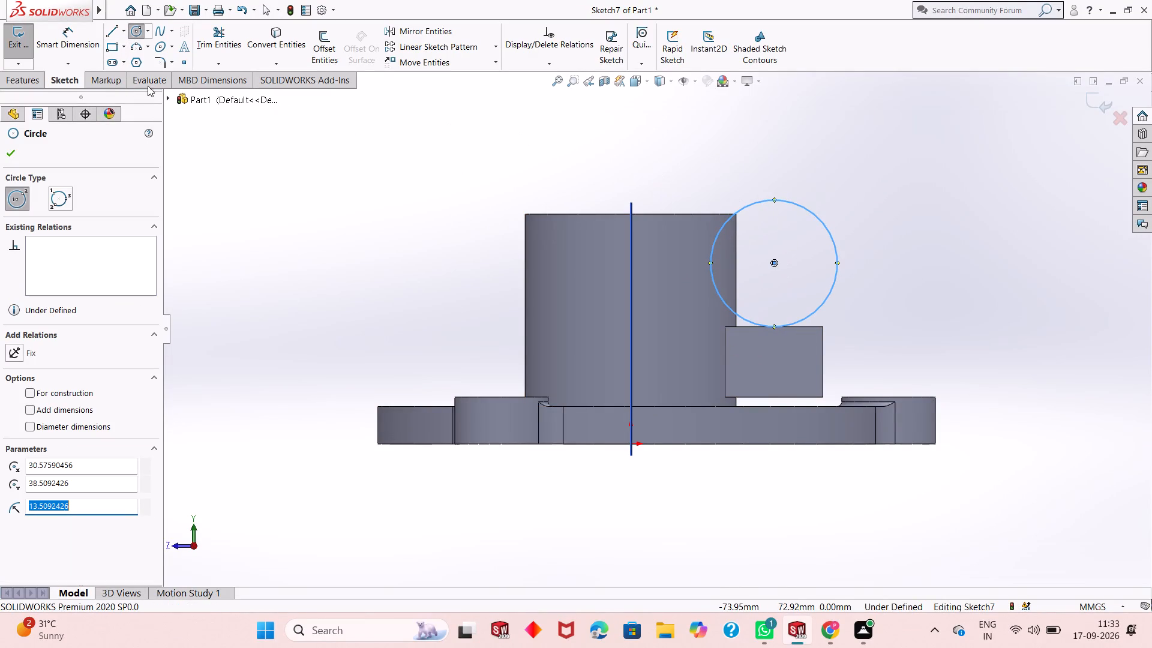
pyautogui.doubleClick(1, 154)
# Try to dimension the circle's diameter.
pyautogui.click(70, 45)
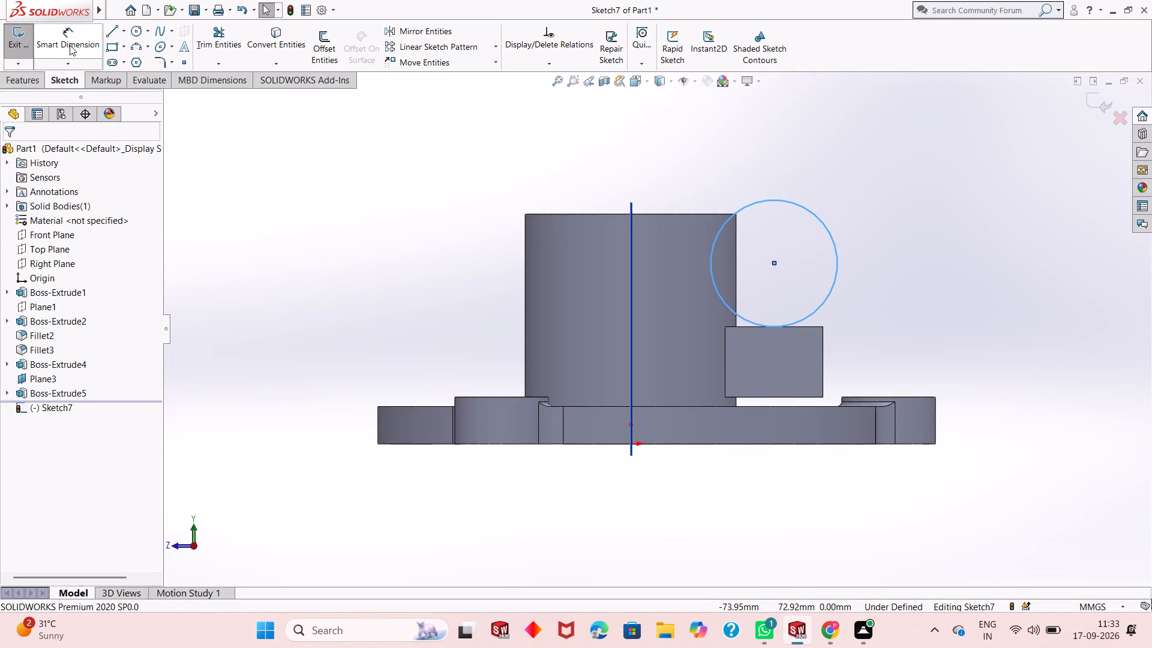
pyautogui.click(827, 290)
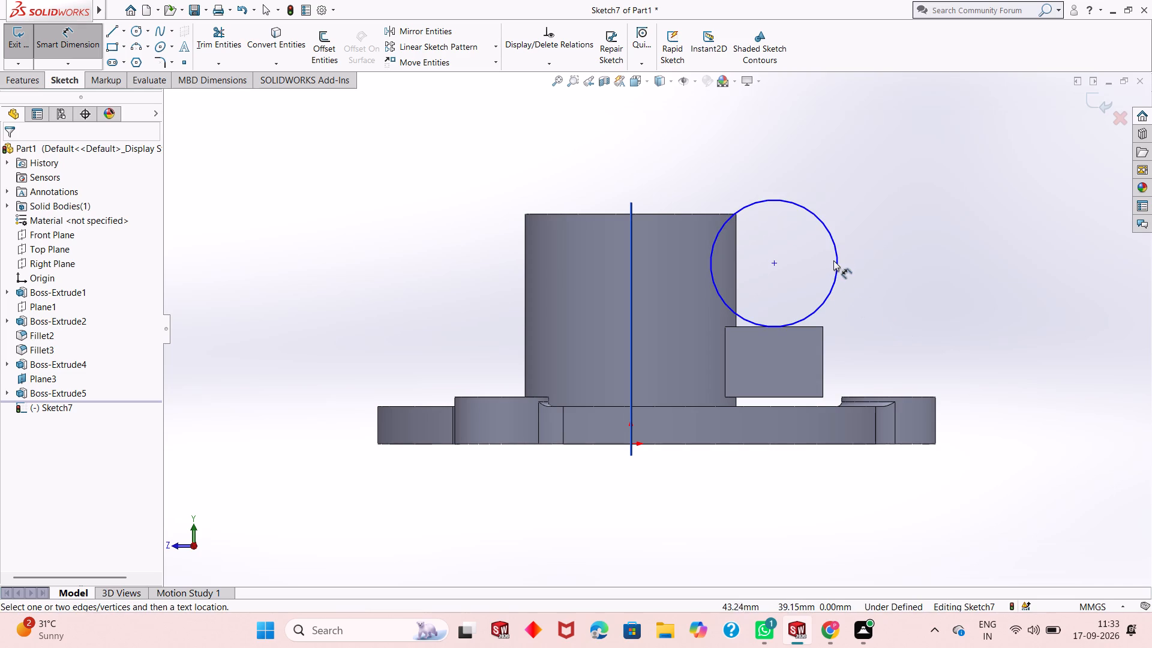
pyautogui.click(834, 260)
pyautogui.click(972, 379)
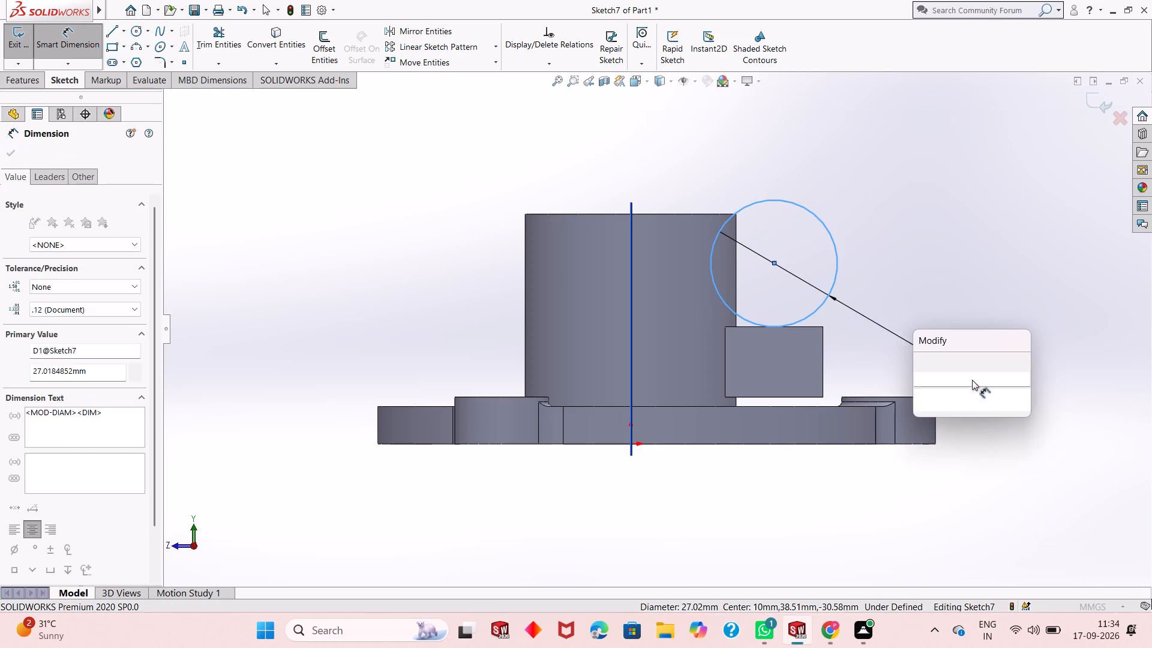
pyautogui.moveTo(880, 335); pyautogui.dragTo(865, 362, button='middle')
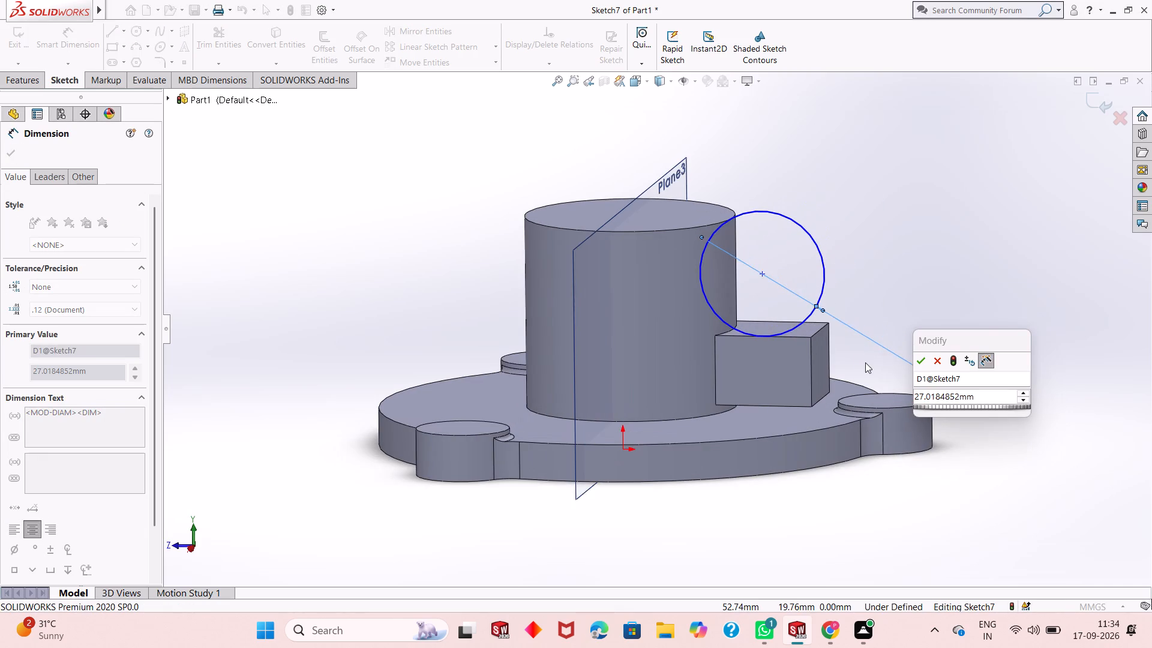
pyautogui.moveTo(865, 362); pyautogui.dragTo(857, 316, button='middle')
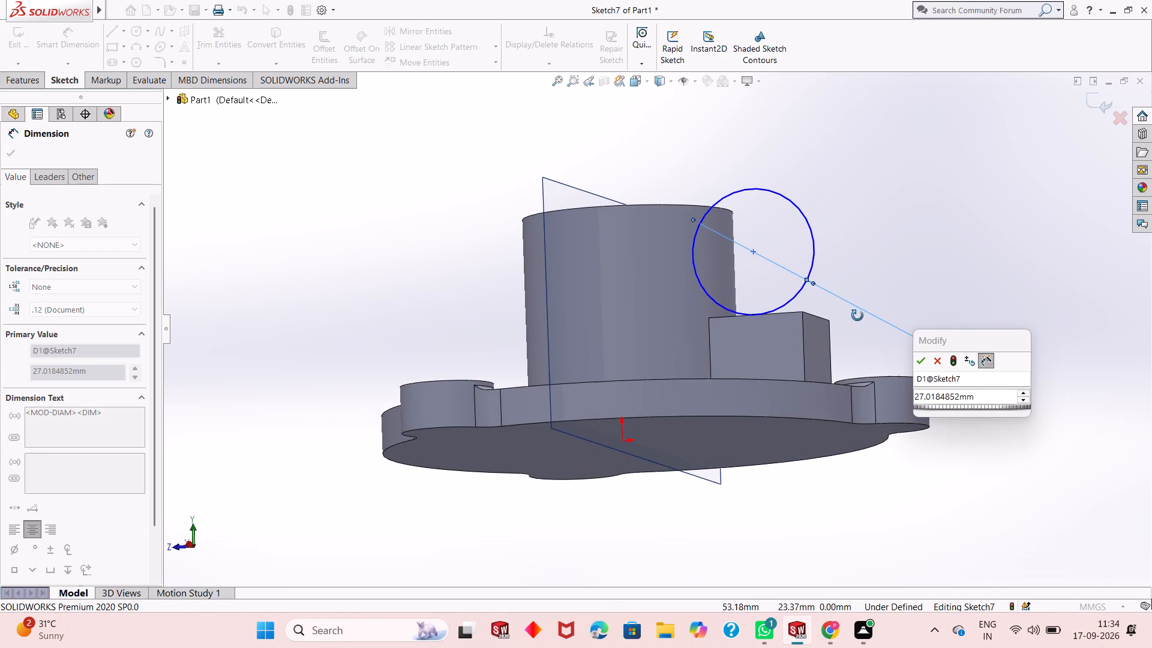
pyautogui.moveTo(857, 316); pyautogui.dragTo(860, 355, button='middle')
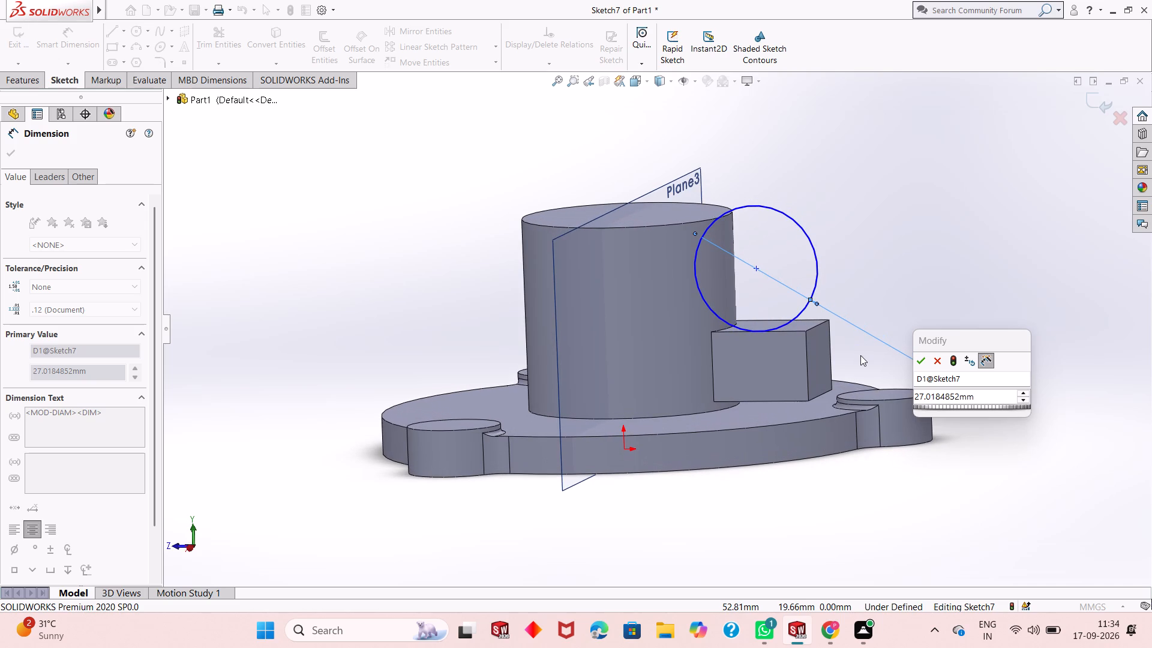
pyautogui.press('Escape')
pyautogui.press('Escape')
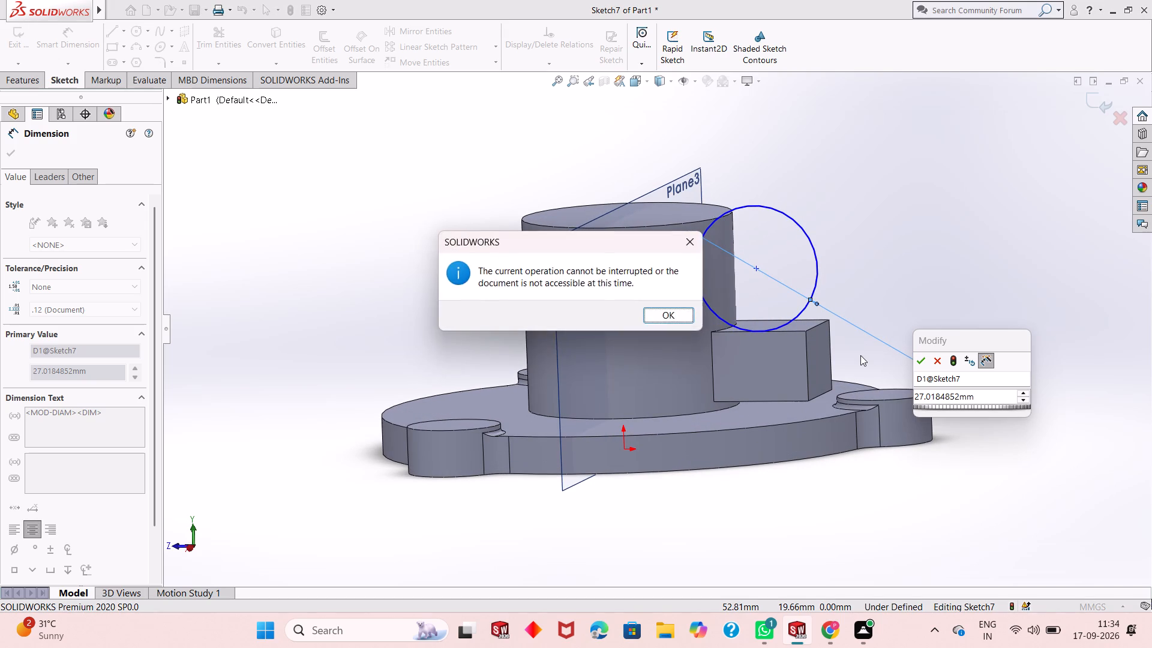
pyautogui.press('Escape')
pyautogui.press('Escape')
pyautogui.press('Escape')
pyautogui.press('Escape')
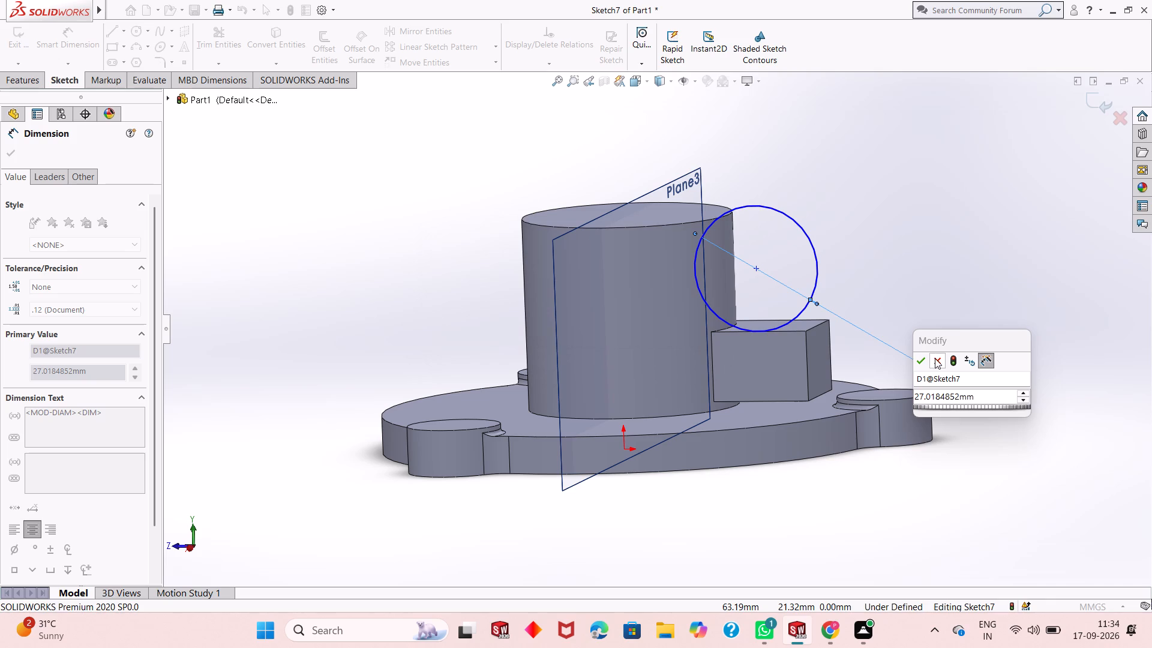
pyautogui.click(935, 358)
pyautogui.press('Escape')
# Undo the circle, the side-face sketch and the block extrusion back to the rectangle's sketch on Plane3, viewed face-on from the back.
pyautogui.hotkey('ctrl', 'z')
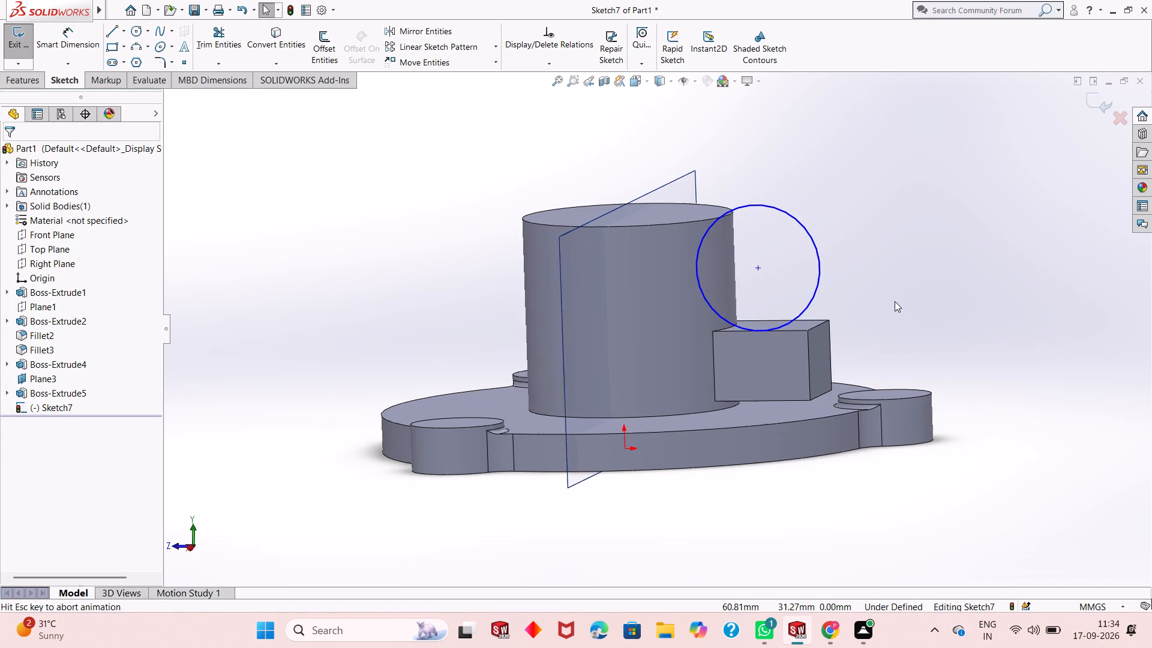
pyautogui.hotkey('ctrl', 'z')
pyautogui.hotkey('ctrl', 'z')
pyautogui.hotkey('ctrl', 'z')
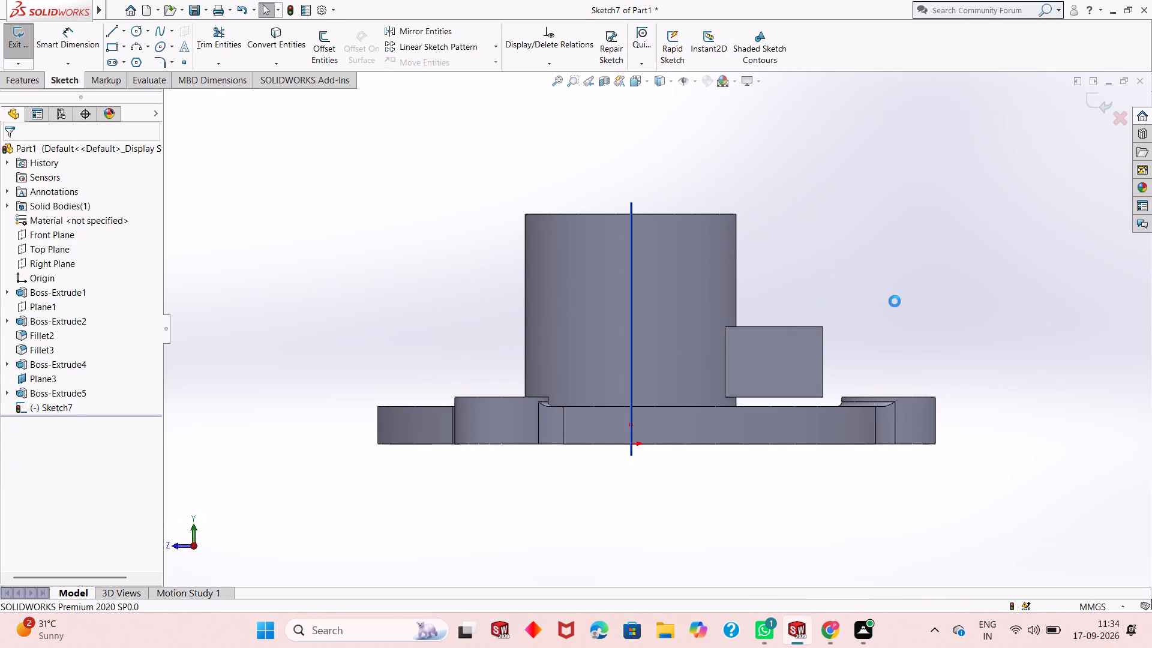
pyautogui.hotkey('ctrl', 'z')
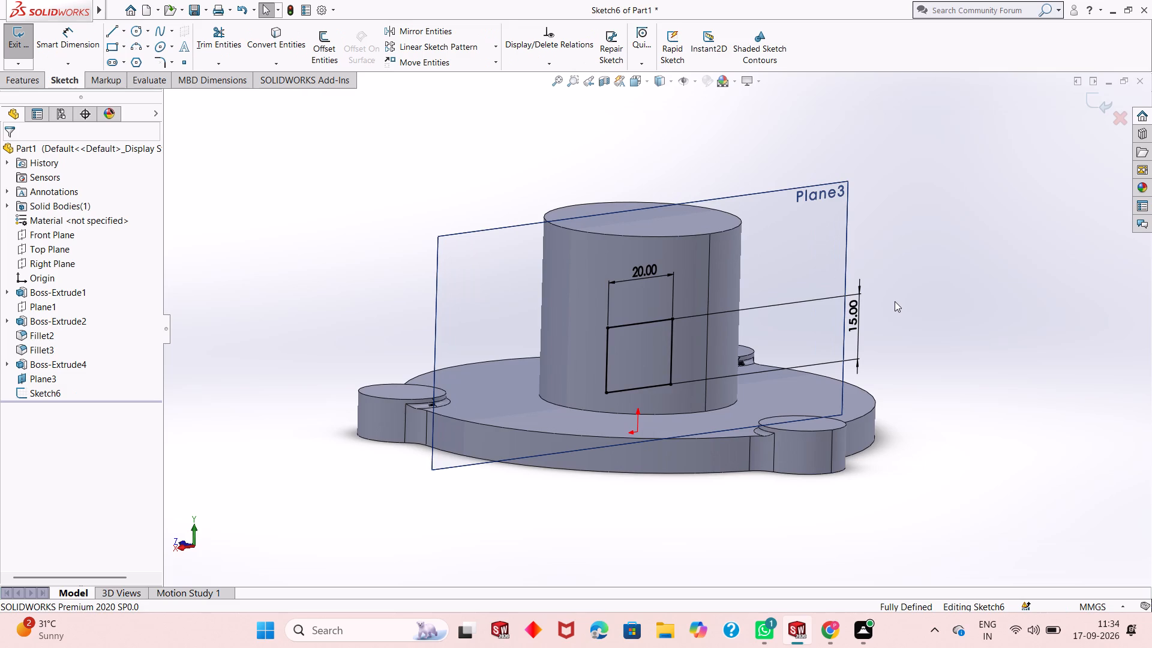
pyautogui.hotkey('ctrl', '8')
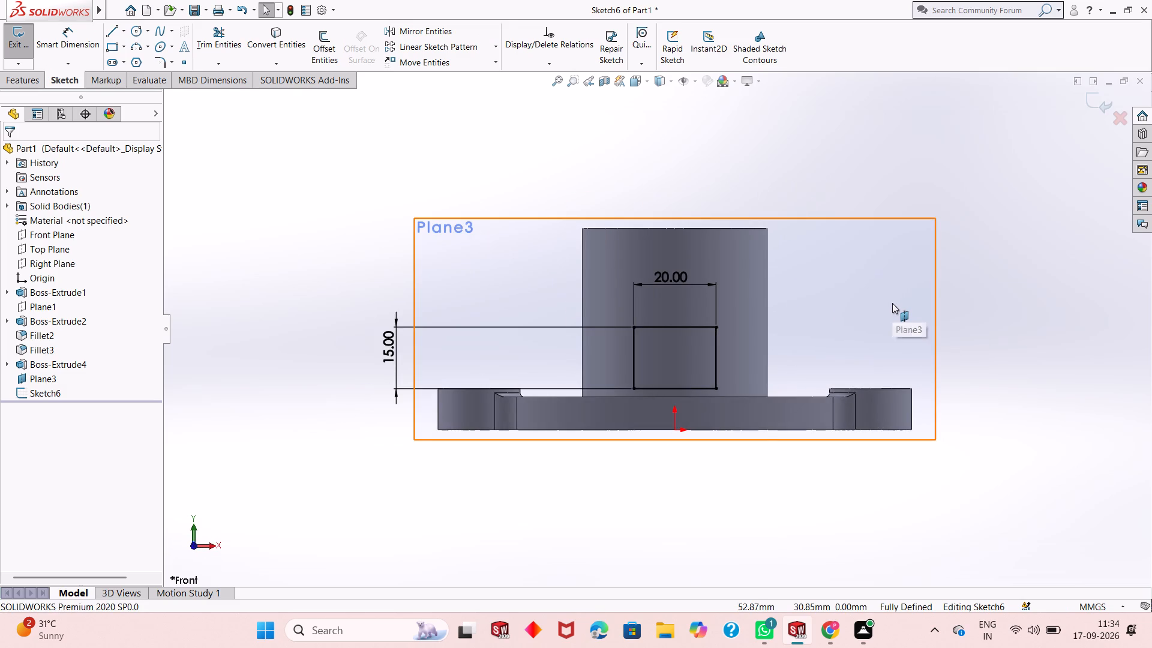
pyautogui.hotkey('ctrl', '8')
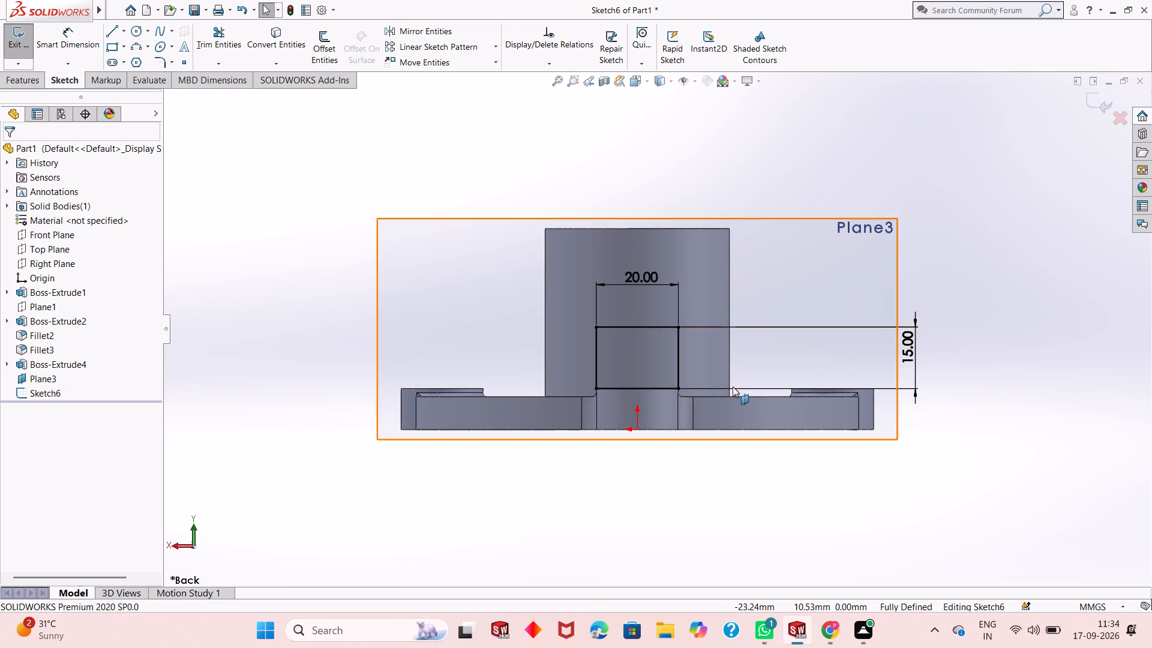
# Undo the rectangle's dimensions and the rectangle itself so that the sketch on Plane3 is empty.
pyautogui.hotkey('ctrl', 'z')
pyautogui.hotkey('ctrl', 'z')
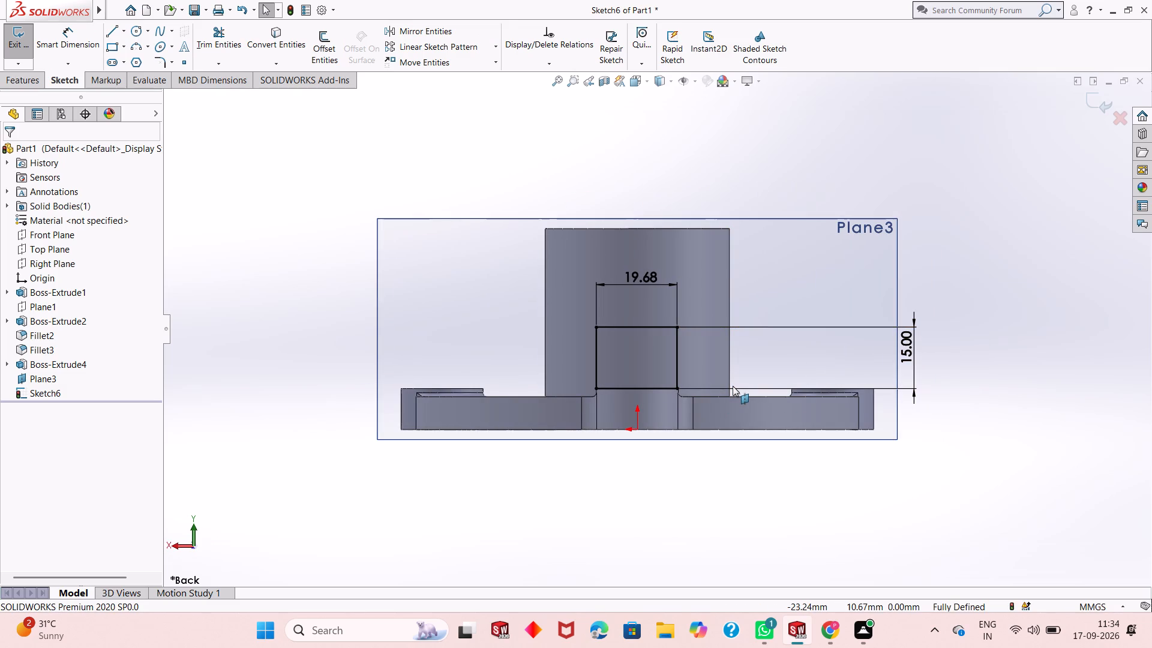
pyautogui.hotkey('ctrl', 'z')
pyautogui.hotkey('ctrl', 'z')
pyautogui.hotkey('ctrl', 'z')
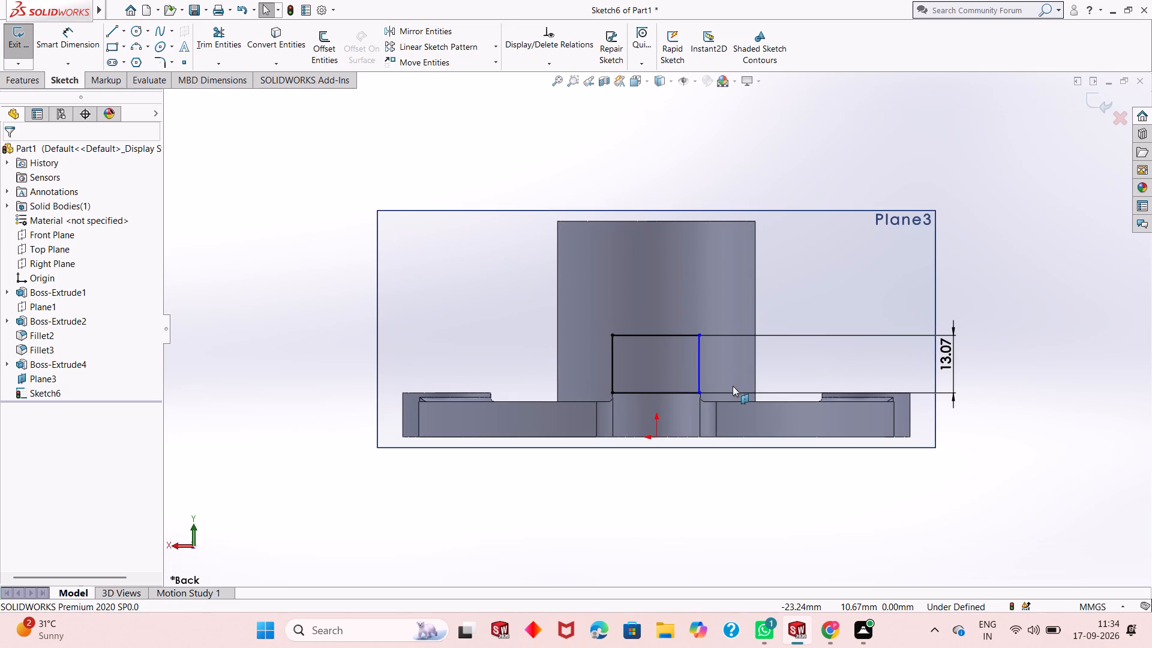
pyautogui.hotkey('ctrl', 'z')
pyautogui.hotkey('ctrl', 'z')
pyautogui.hotkey('ctrl', 'z')
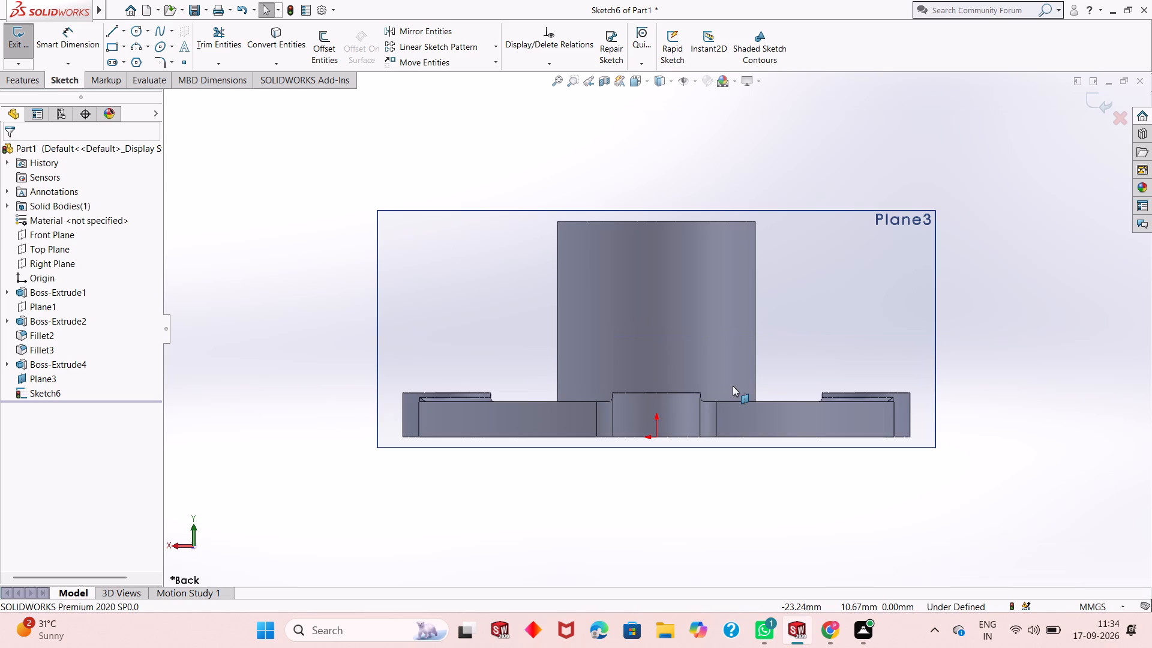
# Sketch a corner rectangle about 20 mm wide at the foot of the central cylinder, its lower edge just above the disc.
pyautogui.click(113, 46)
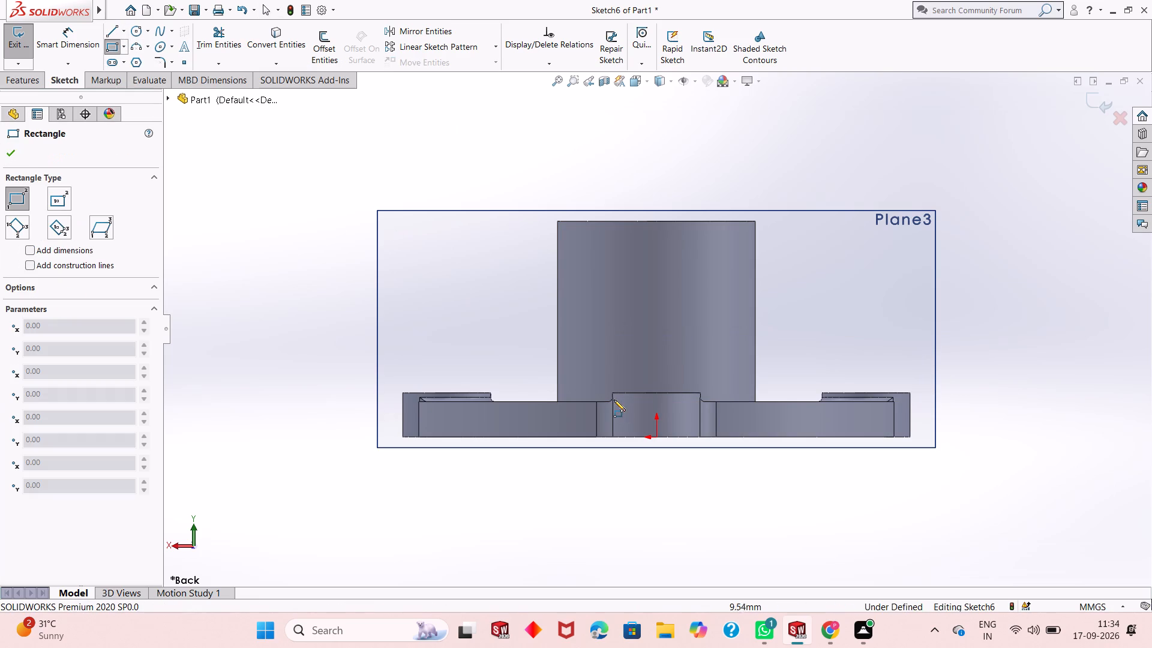
pyautogui.click(612, 400)
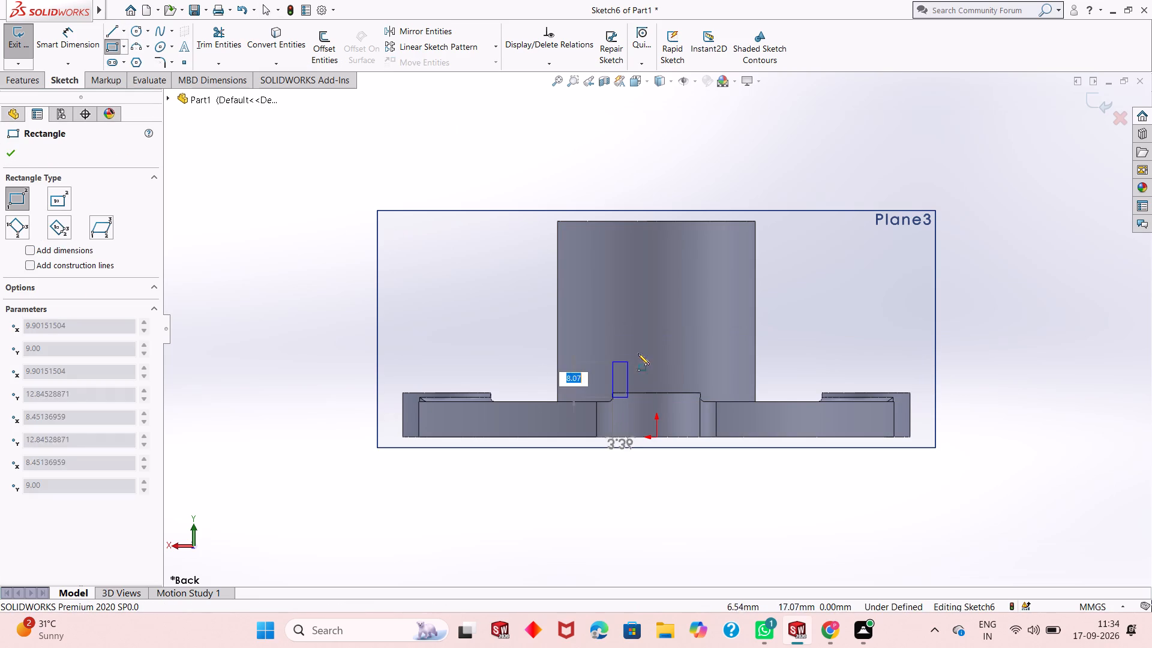
pyautogui.click(700, 344)
pyautogui.rightClick(700, 344)
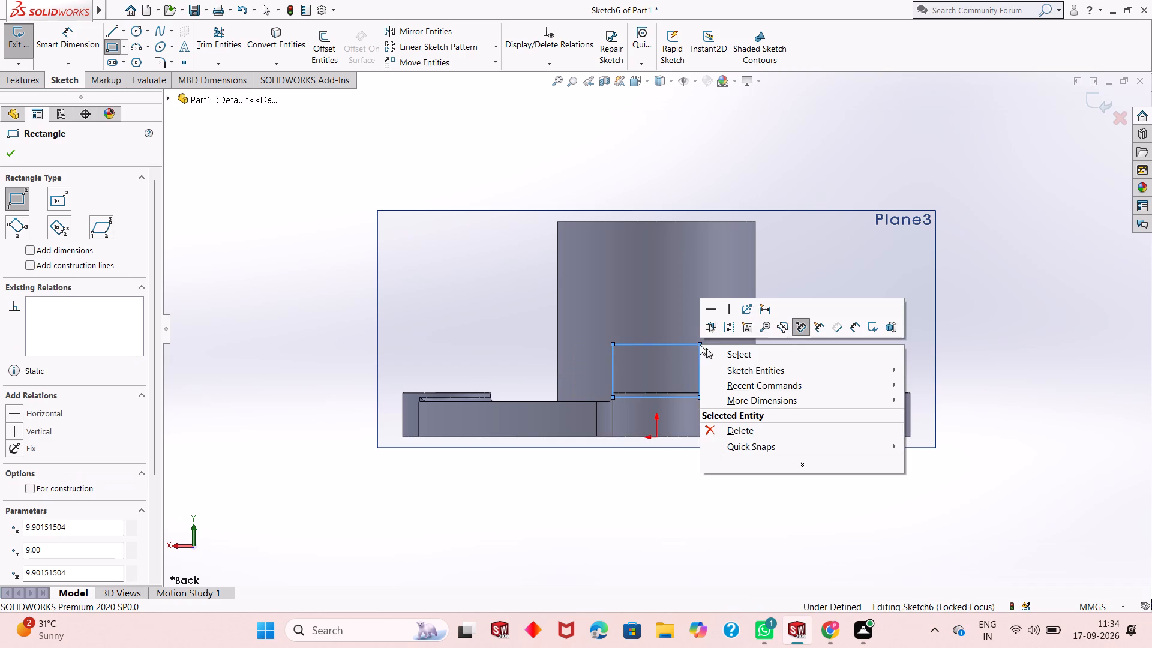
pyautogui.click(719, 352)
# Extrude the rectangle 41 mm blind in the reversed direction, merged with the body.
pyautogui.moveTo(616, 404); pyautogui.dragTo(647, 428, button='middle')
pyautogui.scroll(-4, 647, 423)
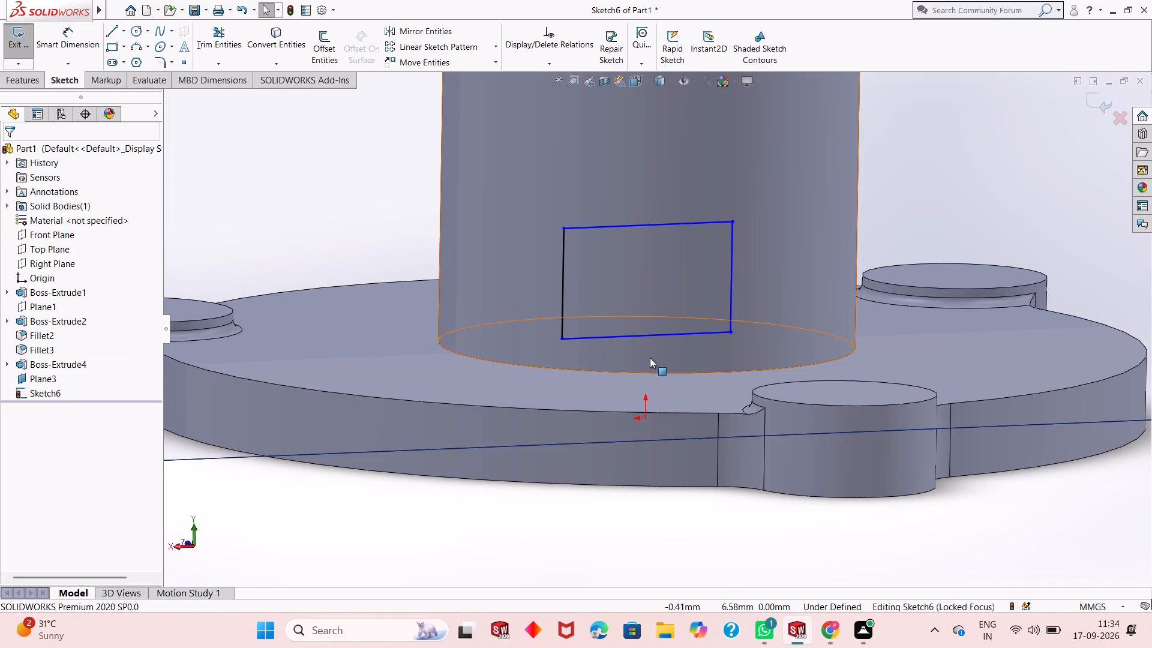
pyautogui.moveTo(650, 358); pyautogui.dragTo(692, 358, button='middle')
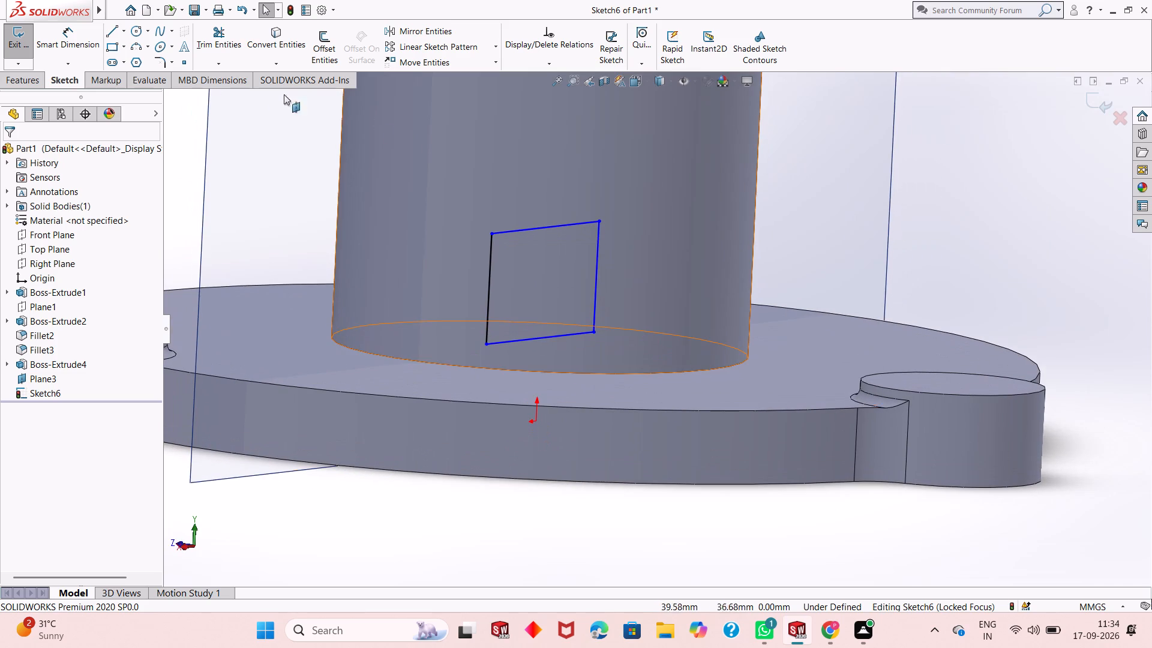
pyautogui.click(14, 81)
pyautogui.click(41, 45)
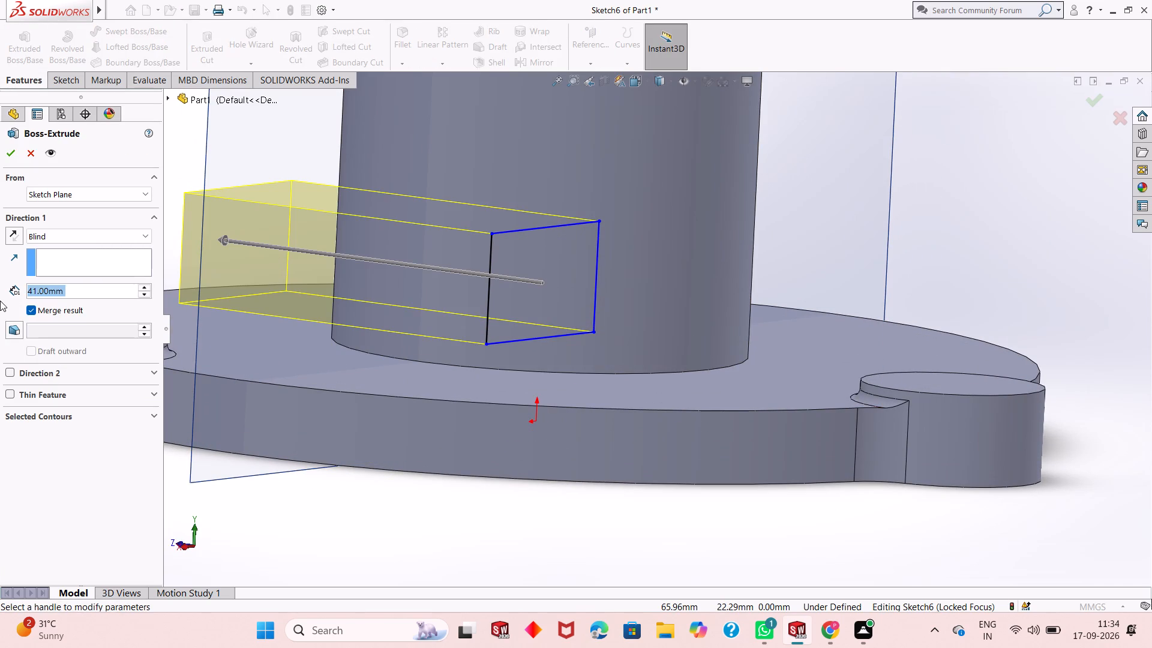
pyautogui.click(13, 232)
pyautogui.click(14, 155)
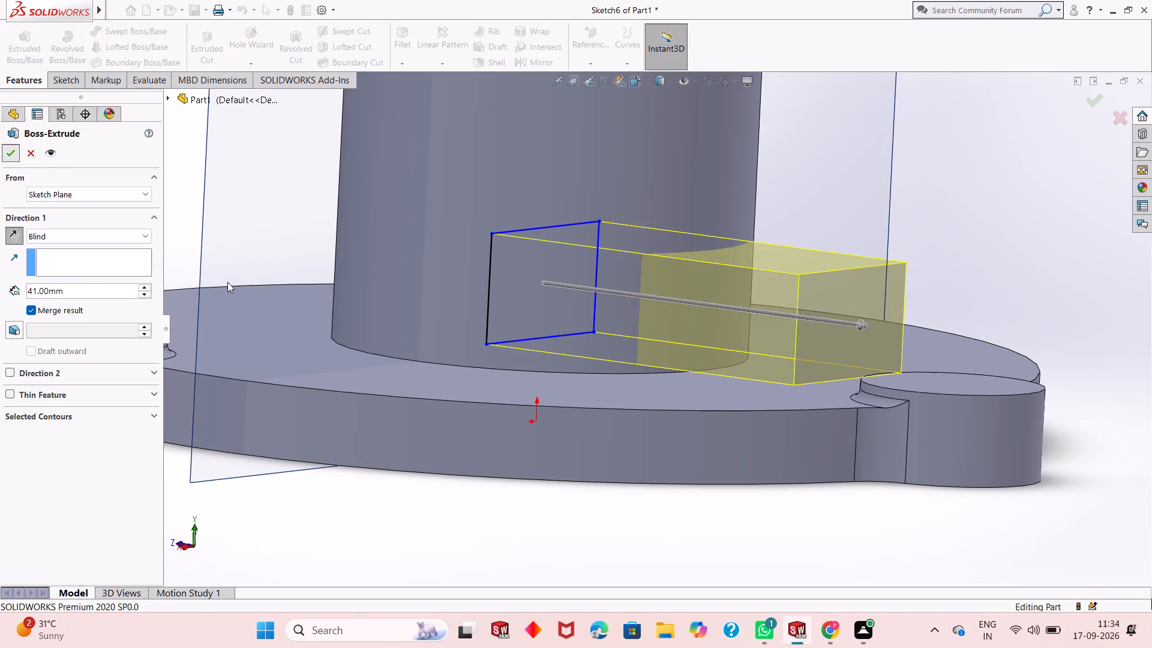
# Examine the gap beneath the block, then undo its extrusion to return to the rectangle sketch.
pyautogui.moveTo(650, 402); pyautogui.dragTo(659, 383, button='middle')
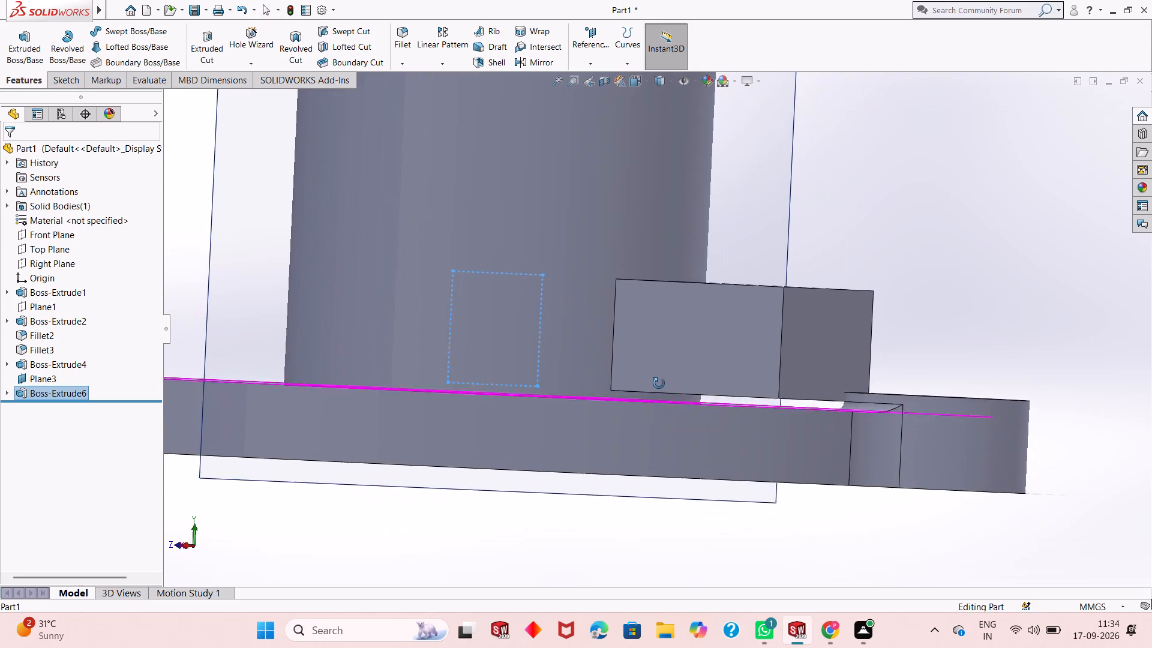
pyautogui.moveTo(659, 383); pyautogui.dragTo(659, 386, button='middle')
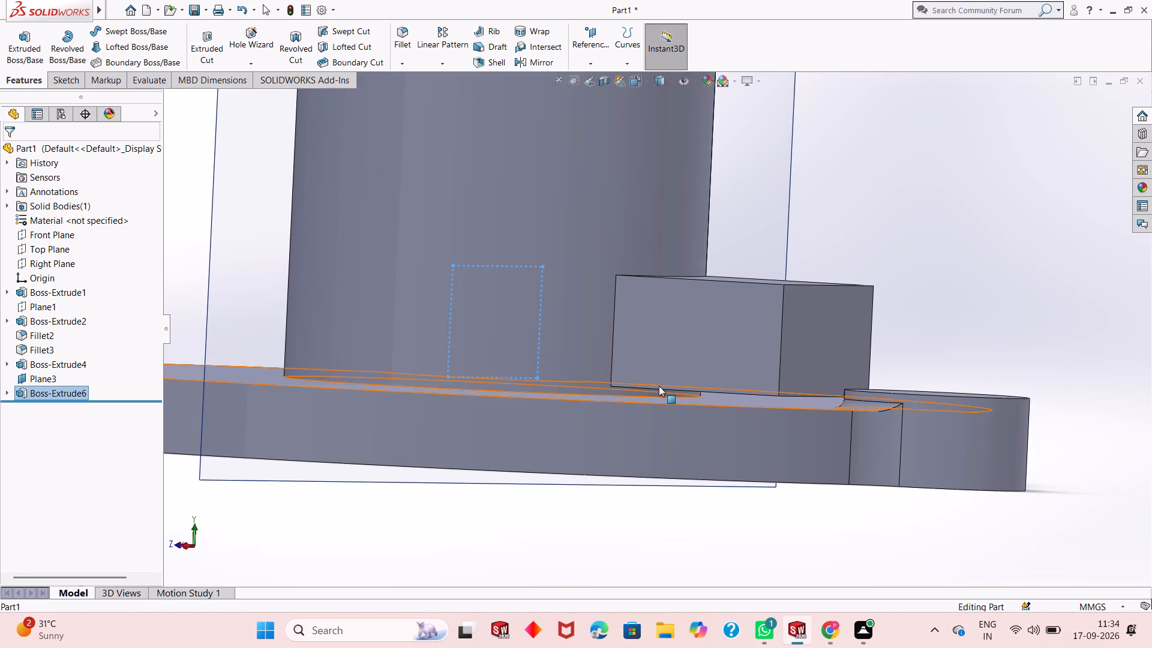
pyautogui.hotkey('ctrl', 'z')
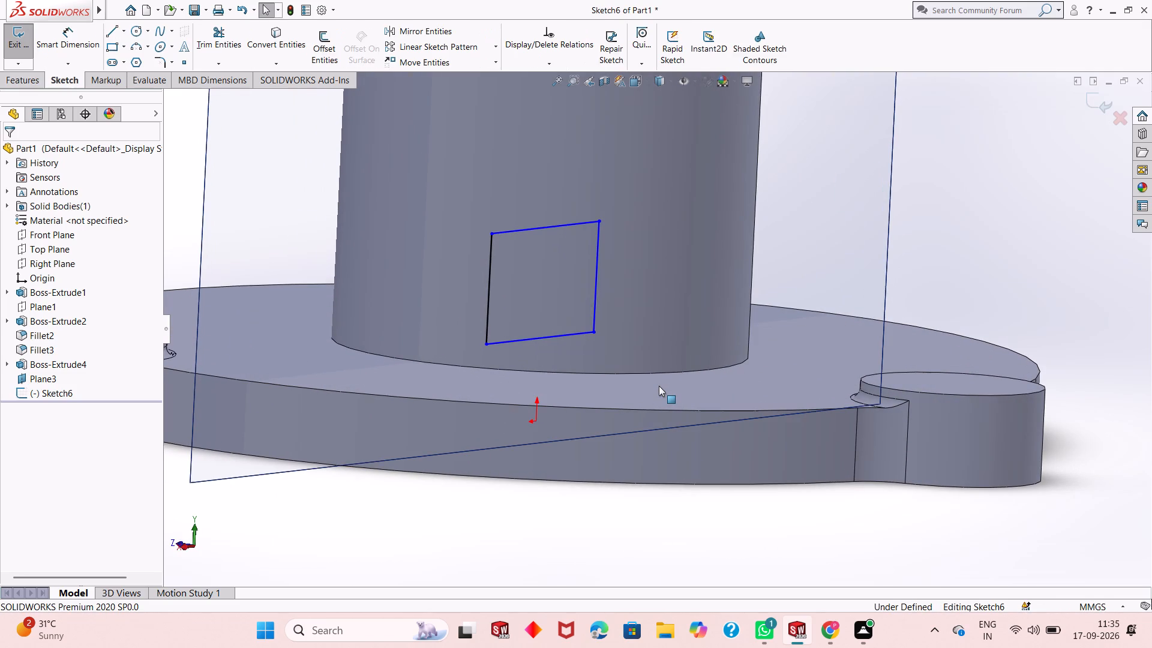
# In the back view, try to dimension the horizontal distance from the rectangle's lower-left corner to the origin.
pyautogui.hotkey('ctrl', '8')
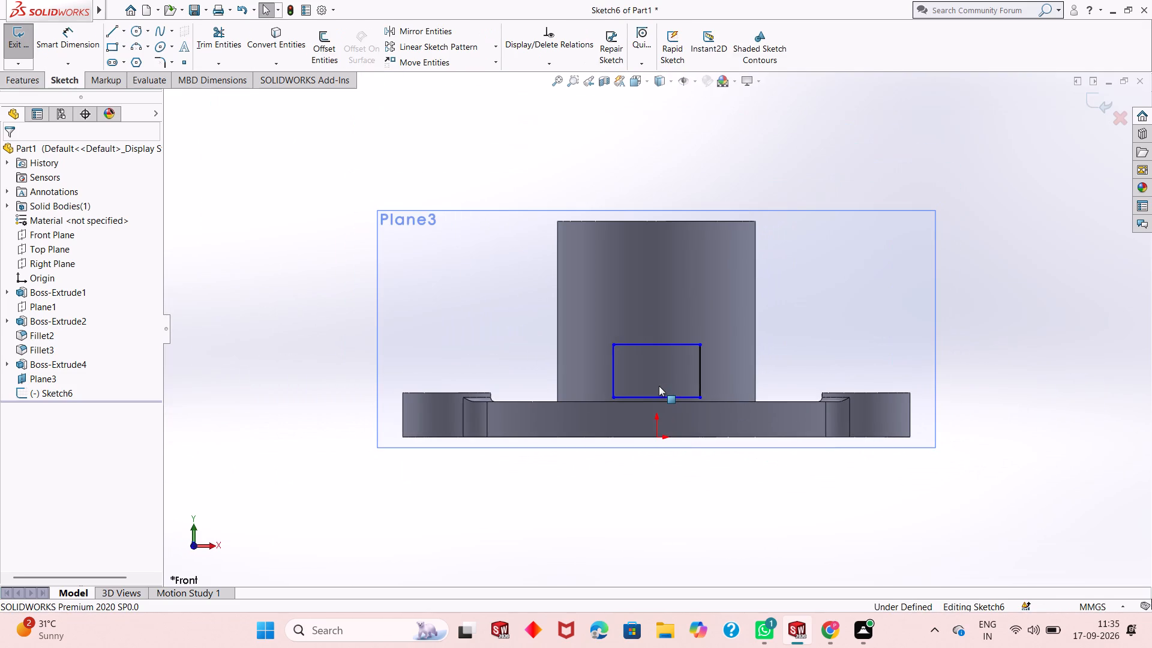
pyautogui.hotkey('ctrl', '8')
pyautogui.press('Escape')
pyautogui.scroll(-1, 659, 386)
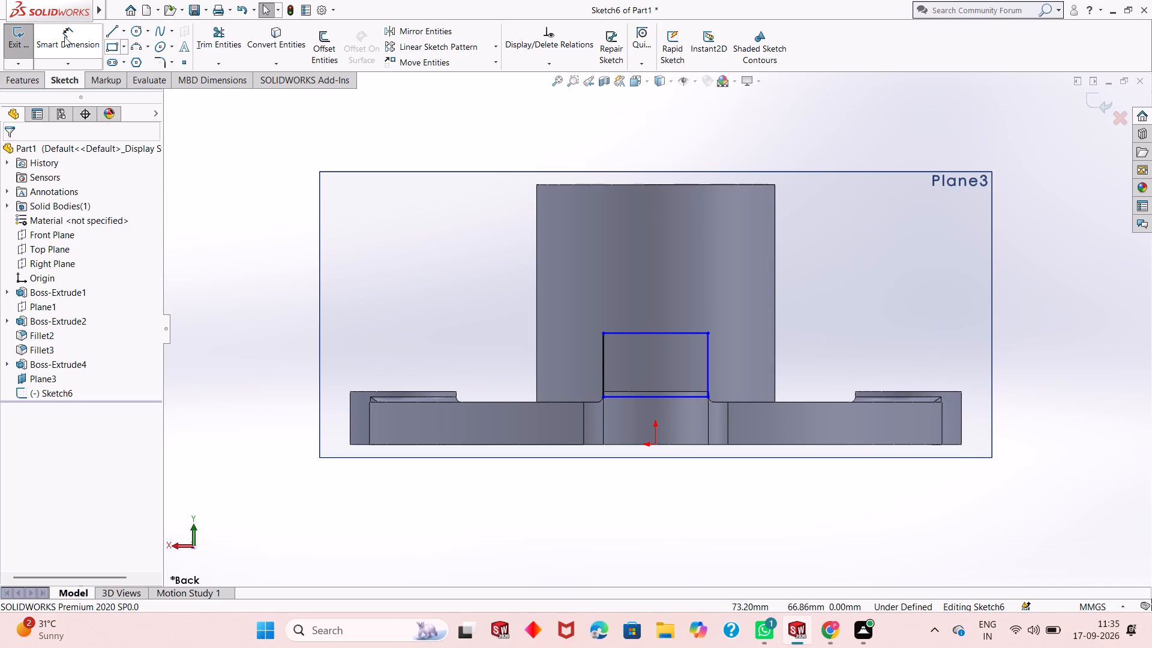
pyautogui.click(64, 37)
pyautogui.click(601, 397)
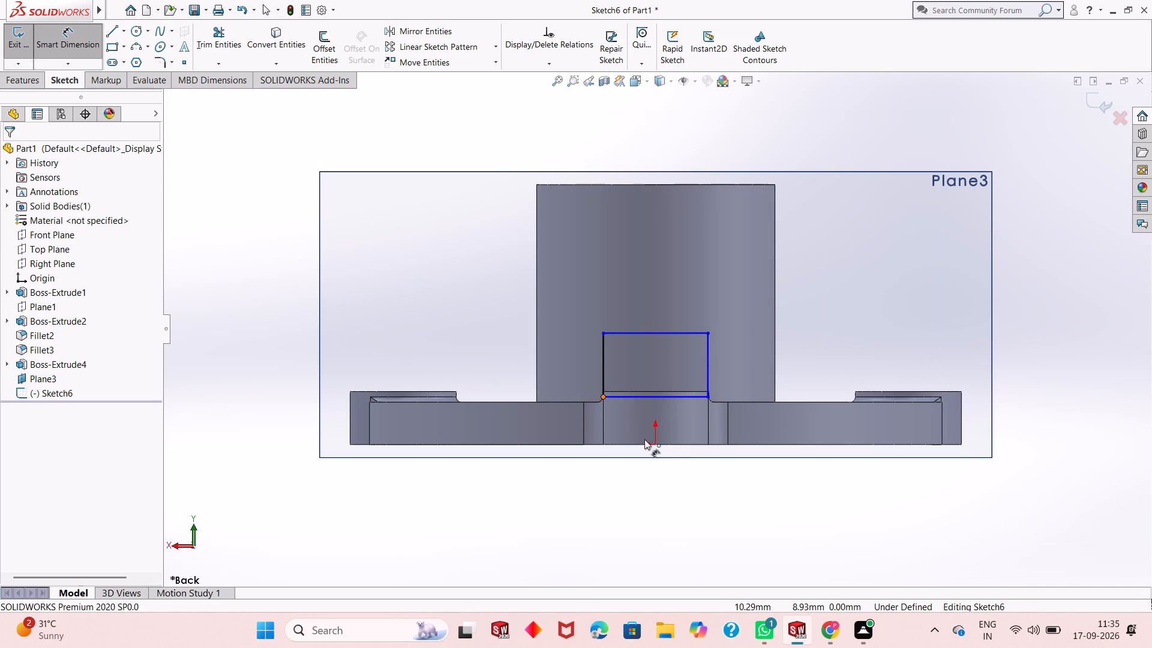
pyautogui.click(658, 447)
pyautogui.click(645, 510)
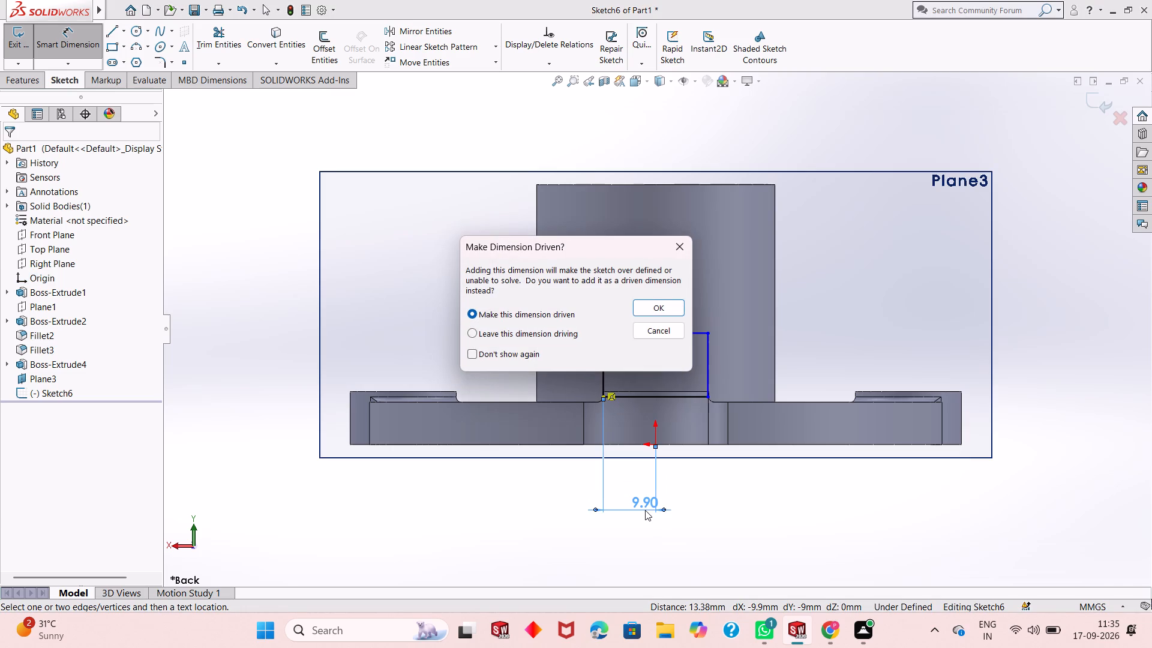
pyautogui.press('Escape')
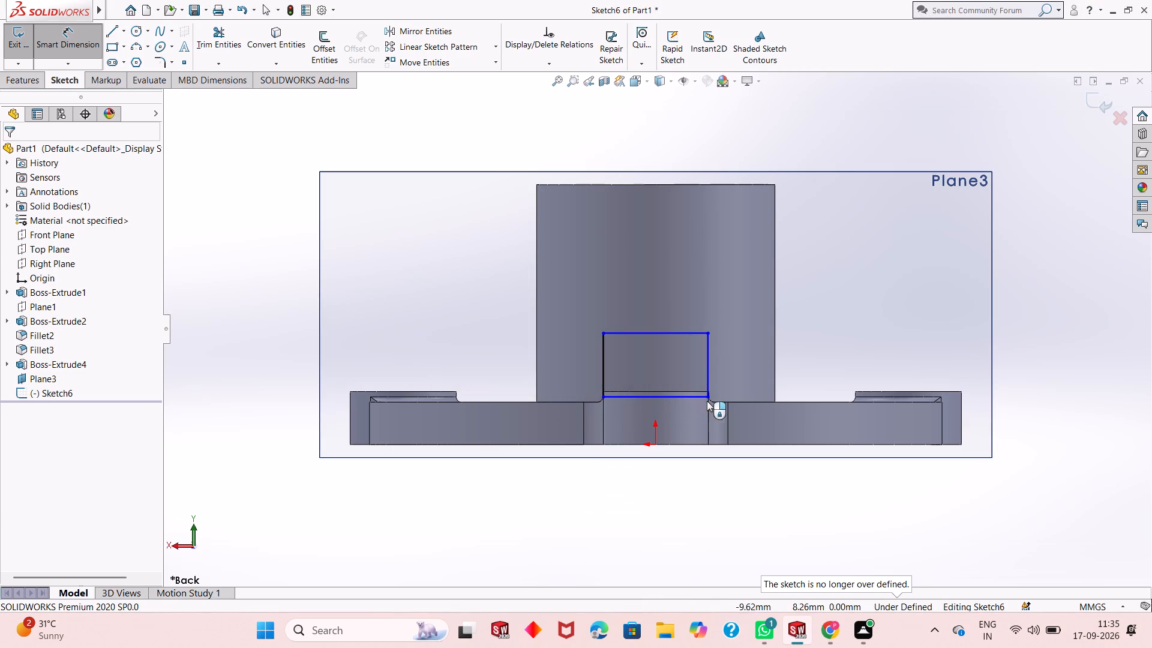
# Dimension the horizontal distance from the rectangle's lower-right corner to the origin as 10 mm.
pyautogui.click(707, 400)
pyautogui.click(656, 445)
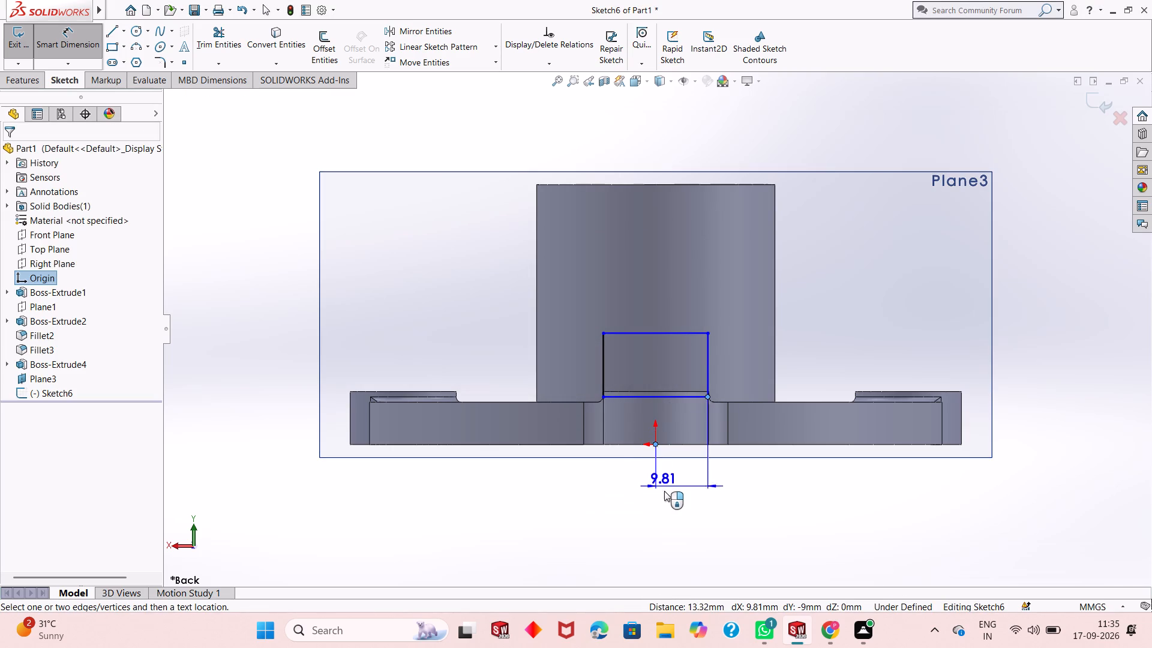
pyautogui.click(666, 499)
pyautogui.write('10')
pyautogui.press('Return')
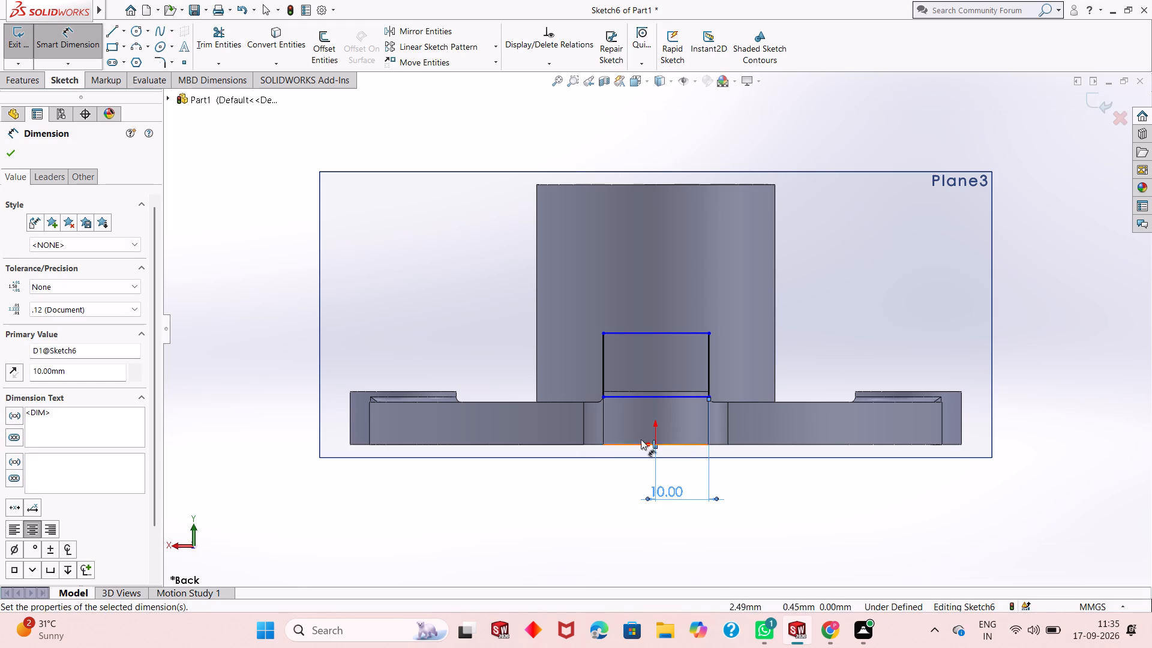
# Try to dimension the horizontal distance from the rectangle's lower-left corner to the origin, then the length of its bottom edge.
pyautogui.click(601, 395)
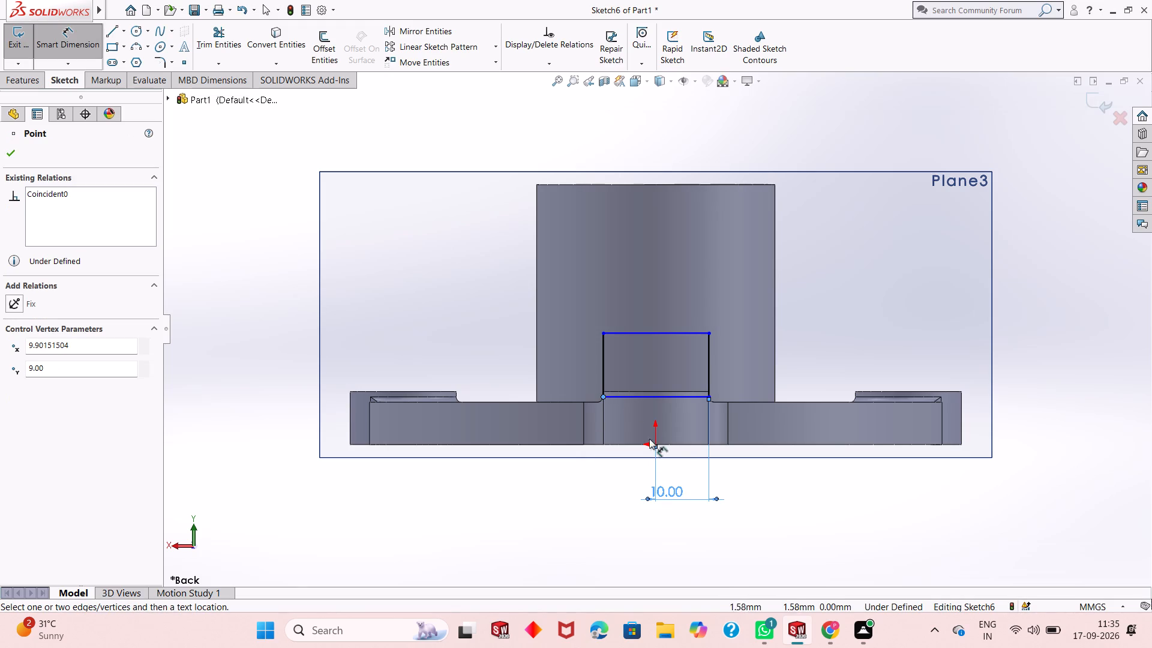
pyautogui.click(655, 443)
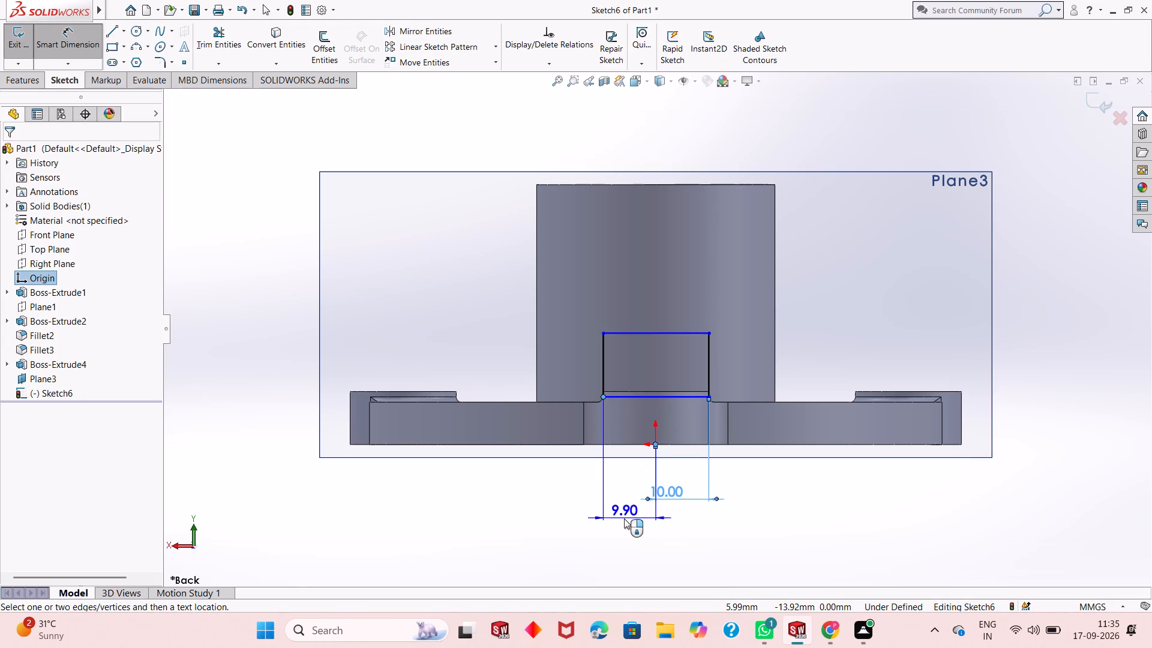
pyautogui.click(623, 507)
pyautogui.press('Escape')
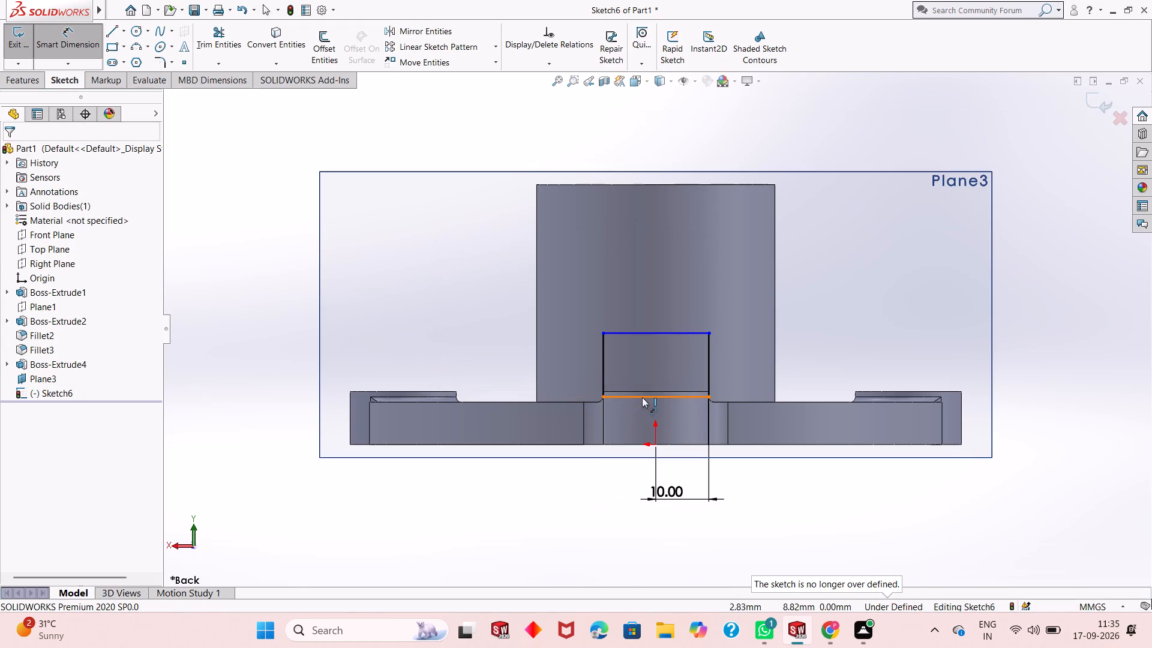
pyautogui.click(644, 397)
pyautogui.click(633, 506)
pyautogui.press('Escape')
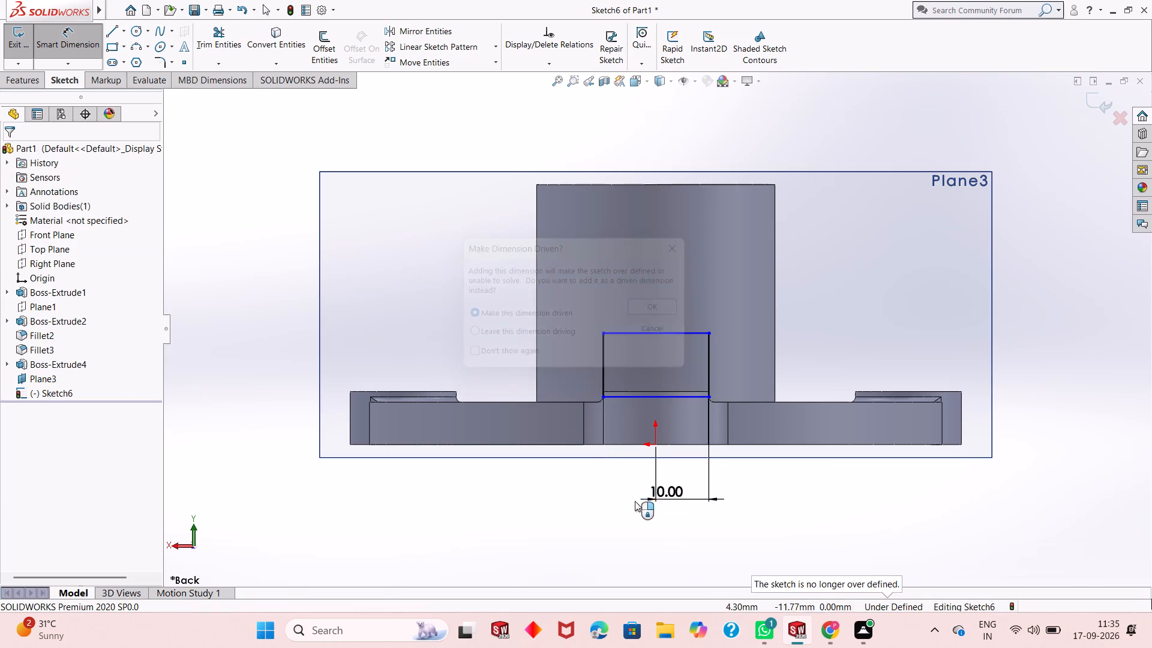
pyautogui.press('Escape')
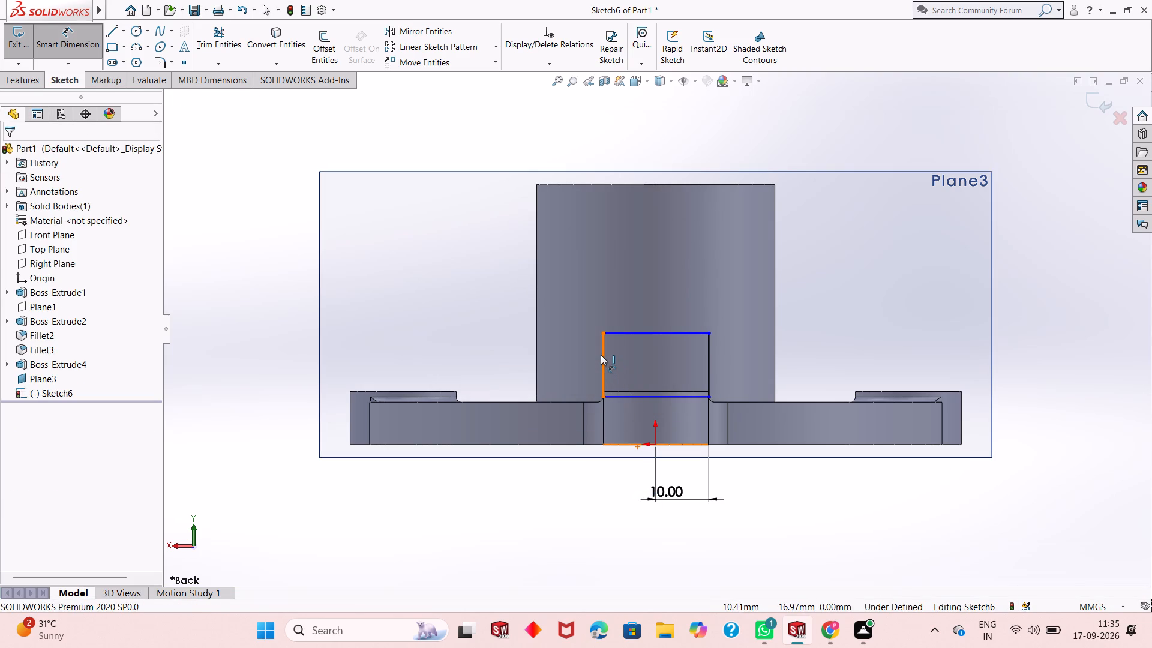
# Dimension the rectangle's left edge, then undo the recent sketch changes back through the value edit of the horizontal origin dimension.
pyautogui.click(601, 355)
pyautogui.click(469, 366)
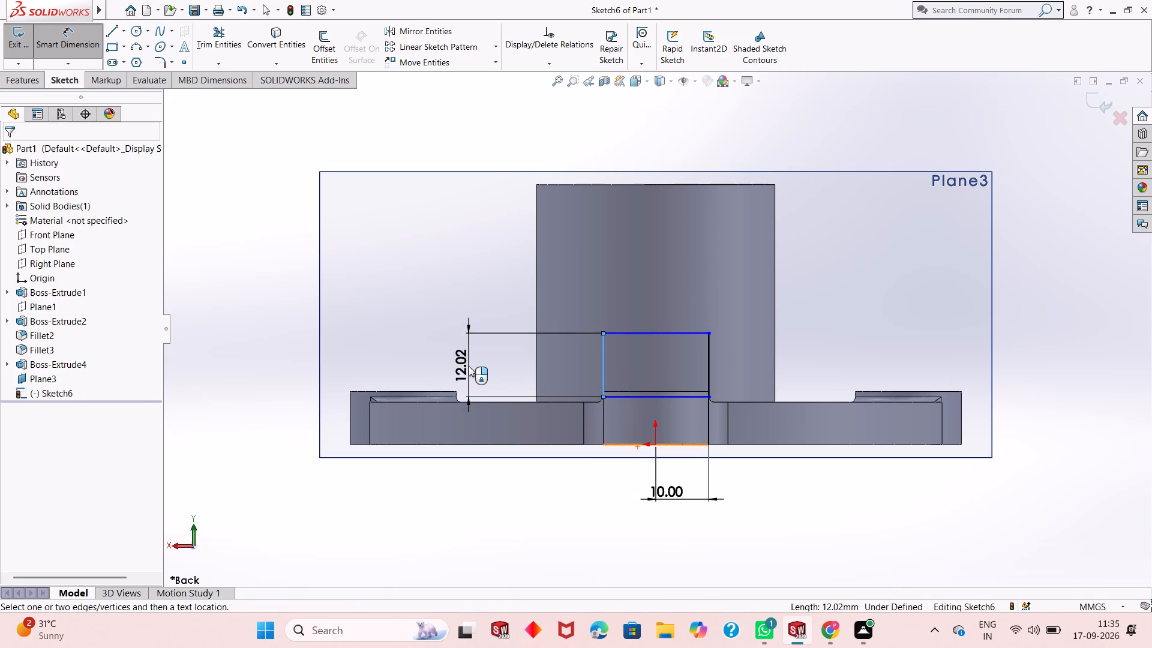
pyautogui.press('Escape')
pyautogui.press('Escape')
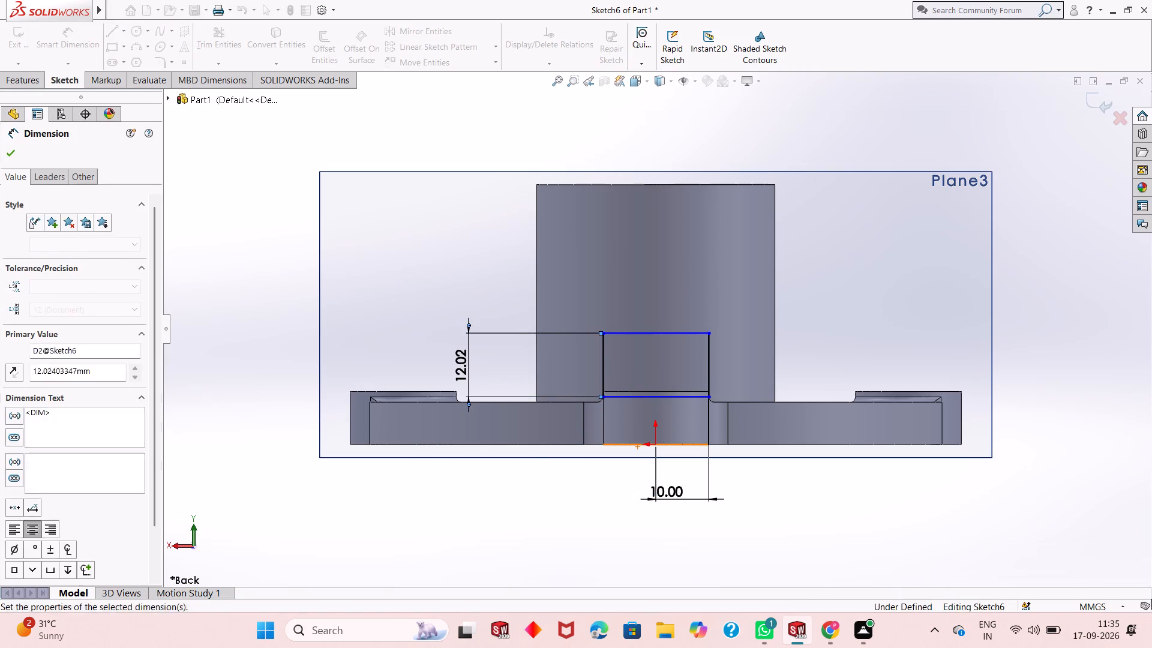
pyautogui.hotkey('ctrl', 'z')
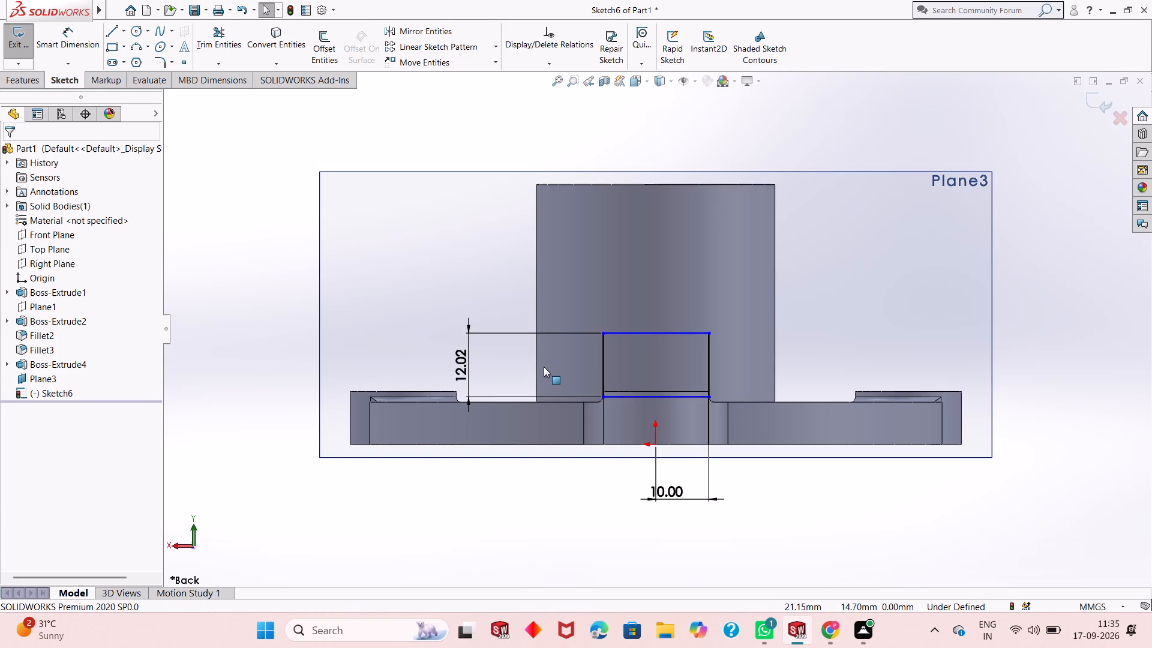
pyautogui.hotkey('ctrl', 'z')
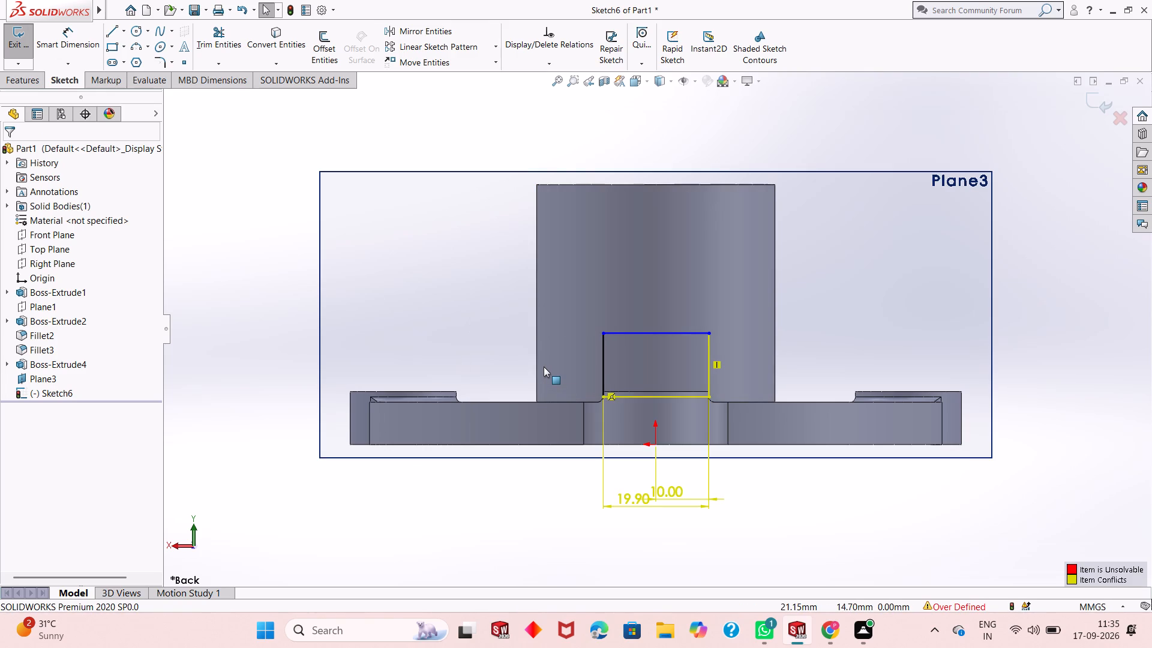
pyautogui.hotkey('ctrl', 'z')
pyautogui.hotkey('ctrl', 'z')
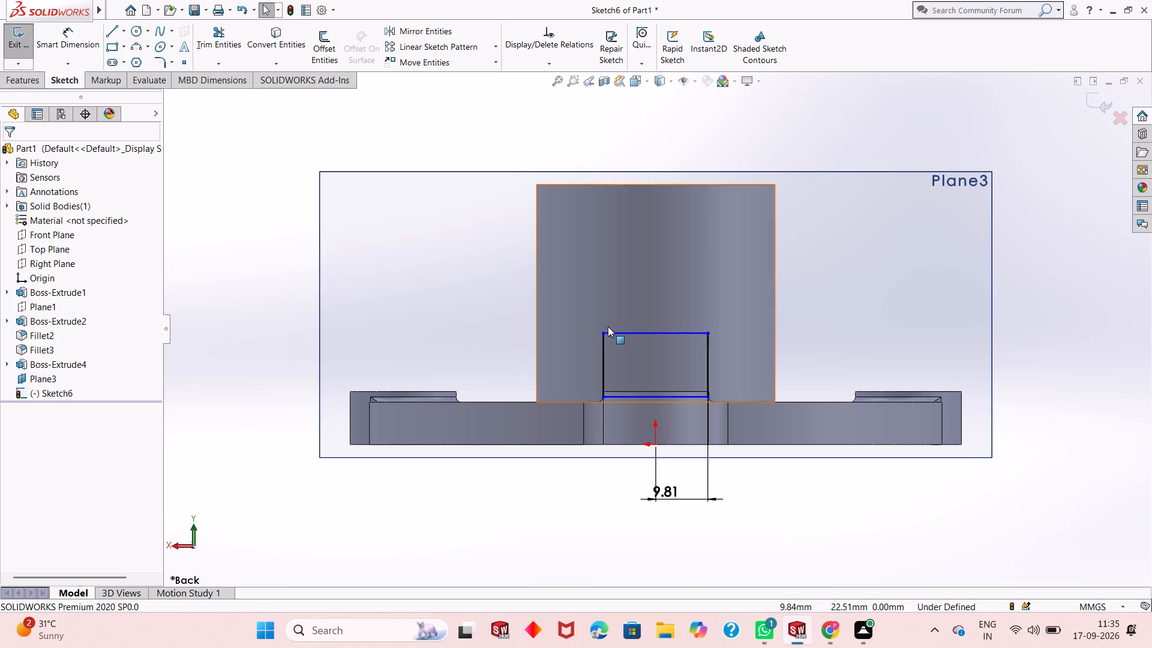
# Set the horizontal distance between the rectangle's lower-right corner and the origin to 10 mm.
pyautogui.scroll(-1, 614, 343)
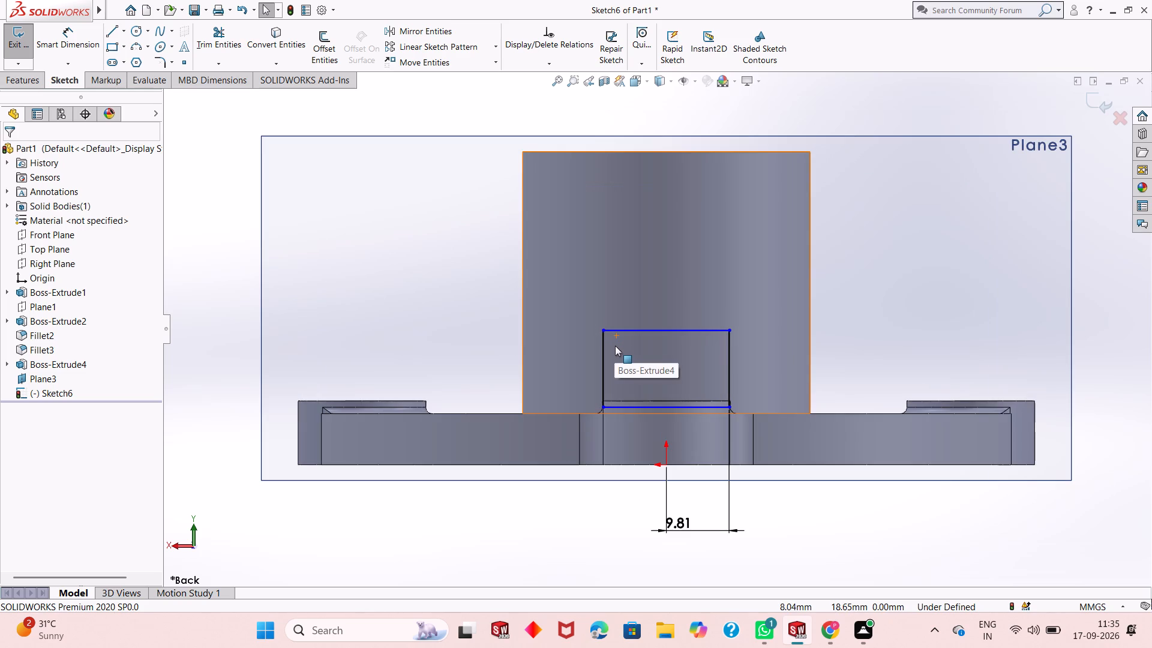
pyautogui.scroll(-1, 640, 366)
pyautogui.scroll(-1, 715, 416)
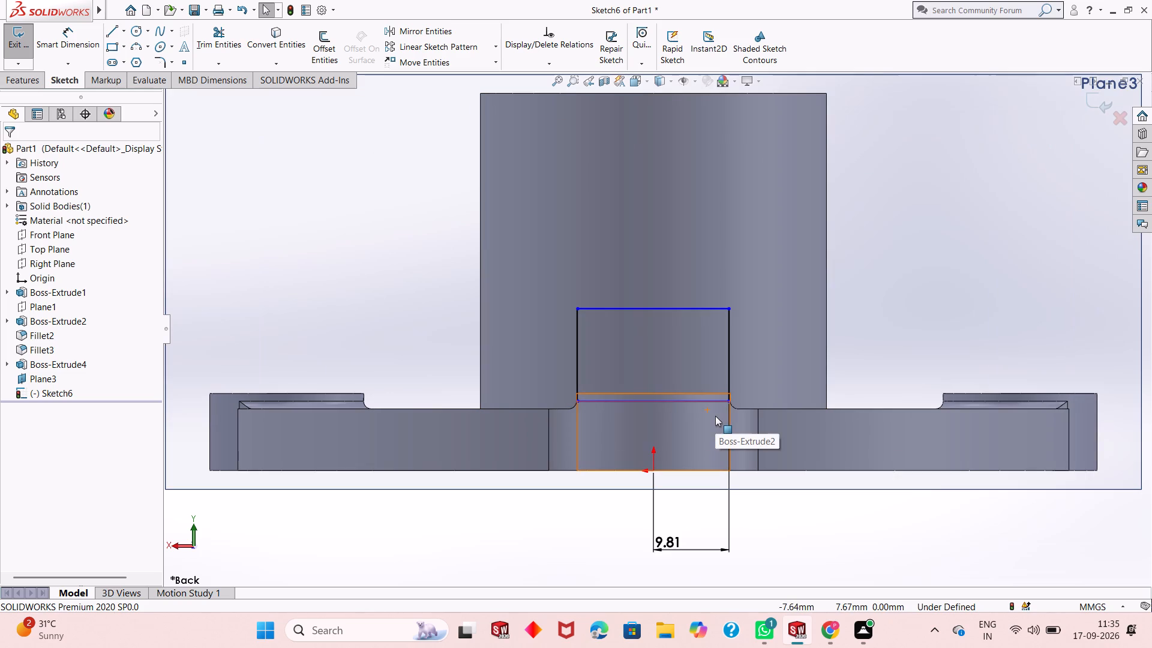
pyautogui.doubleClick(670, 548)
pyautogui.write('10')
pyautogui.press('Return')
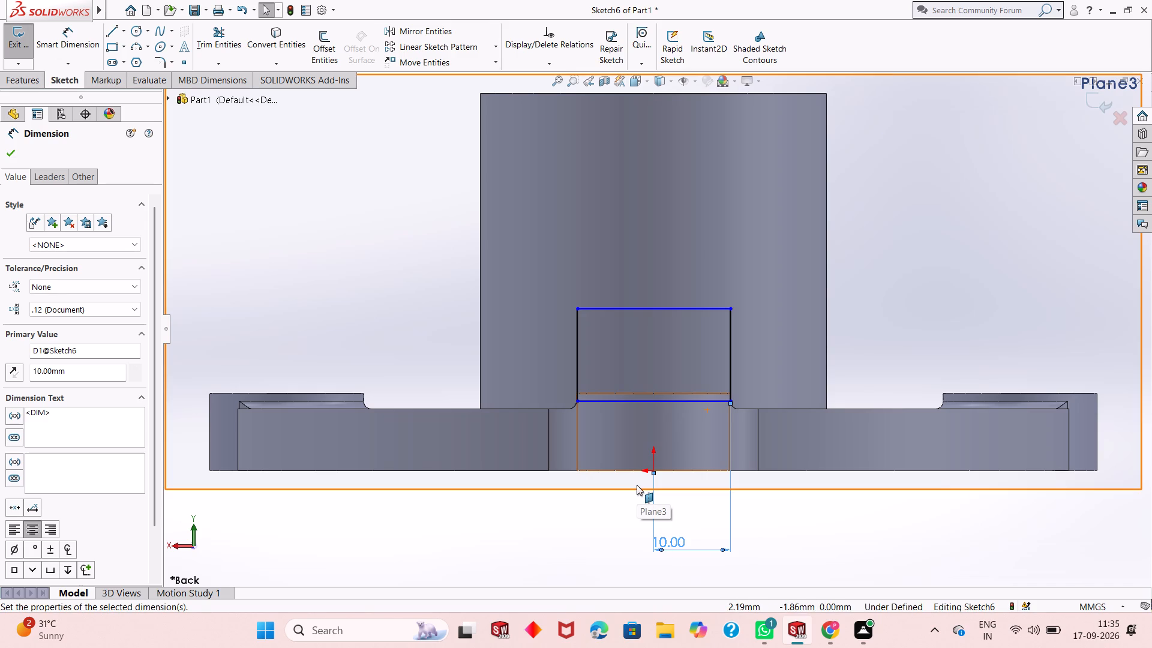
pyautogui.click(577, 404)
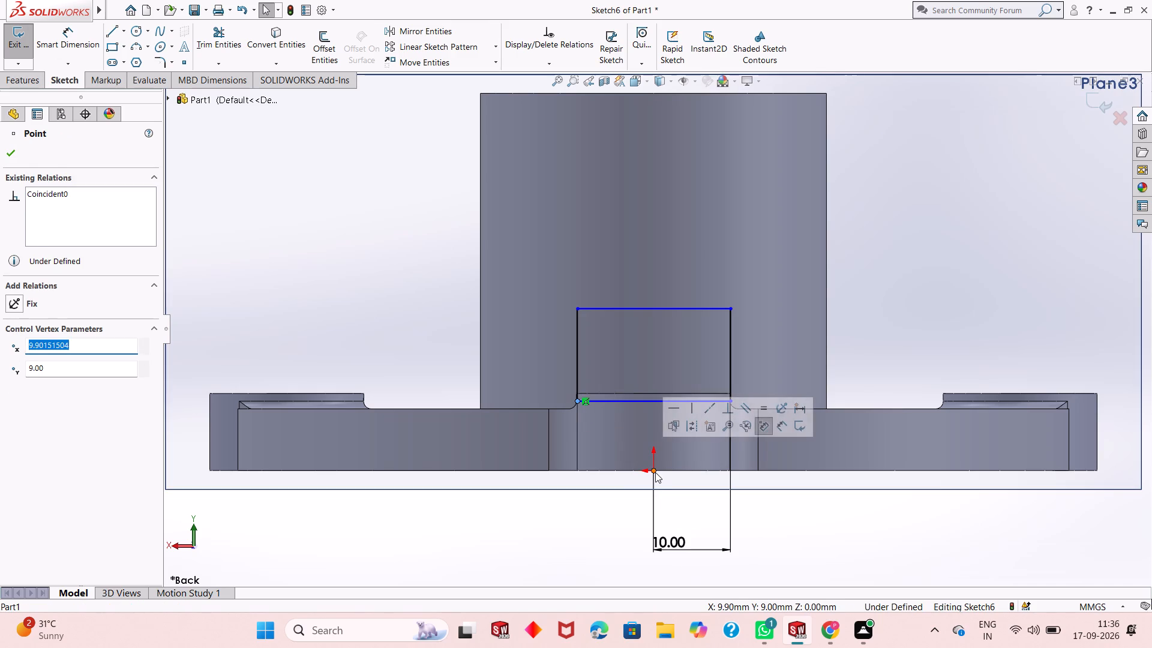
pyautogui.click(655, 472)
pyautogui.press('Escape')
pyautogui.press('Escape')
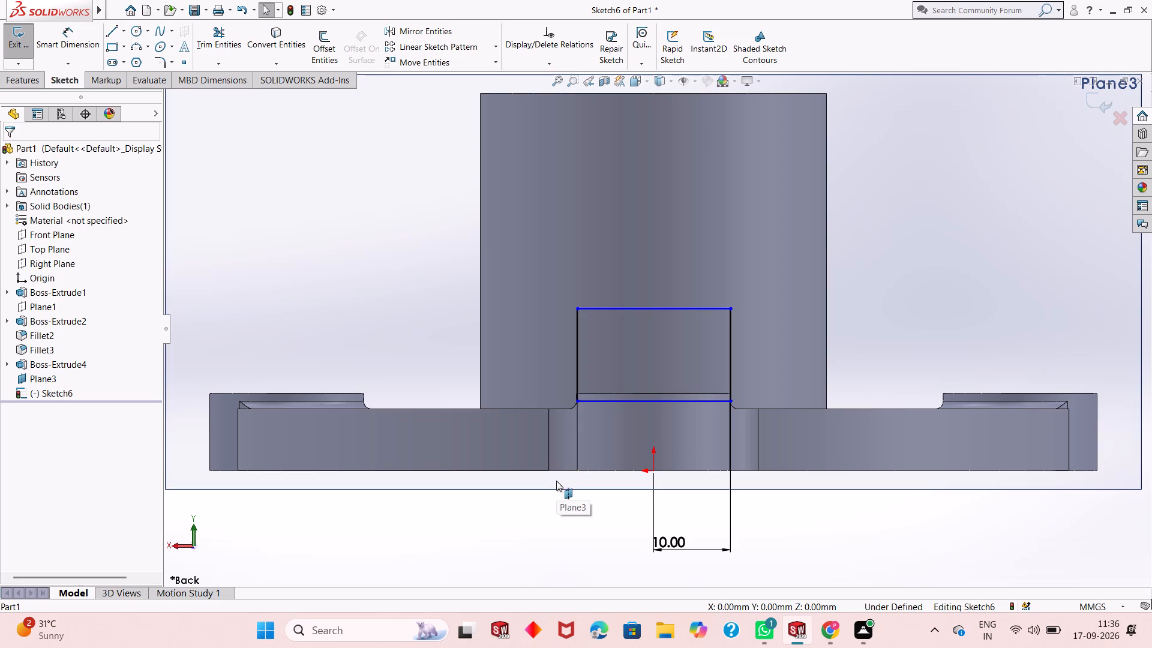
# Dimension the vertical distance from the rectangle's lower-left corner to the origin as 8.5 mm.
pyautogui.click(79, 39)
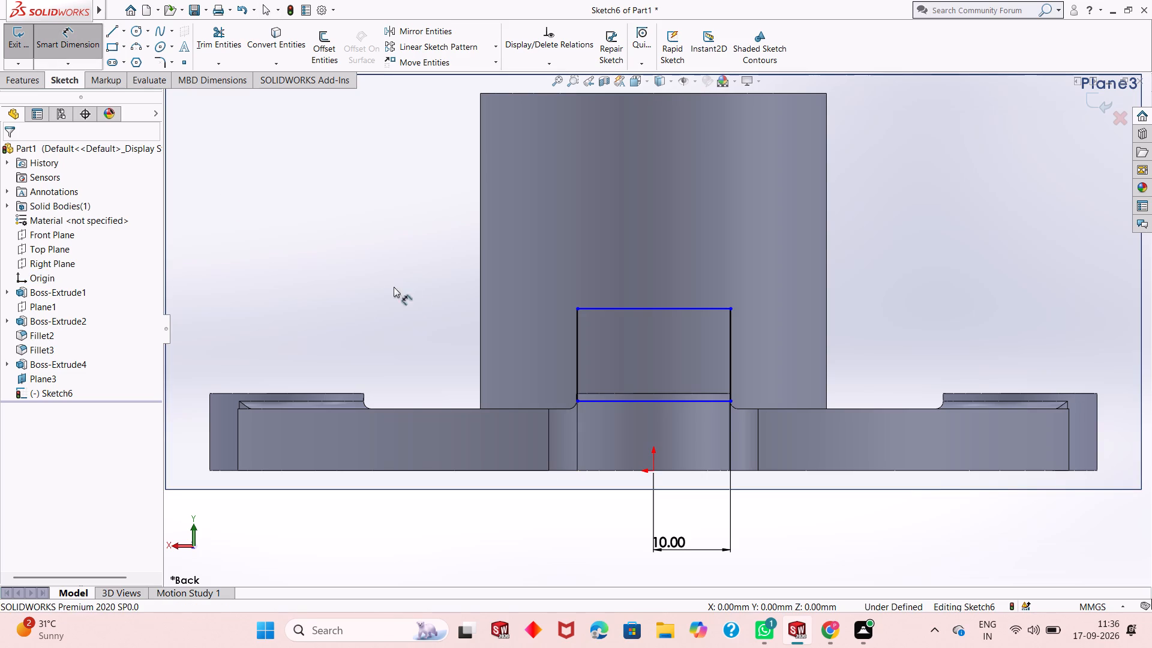
pyautogui.click(575, 403)
pyautogui.click(654, 471)
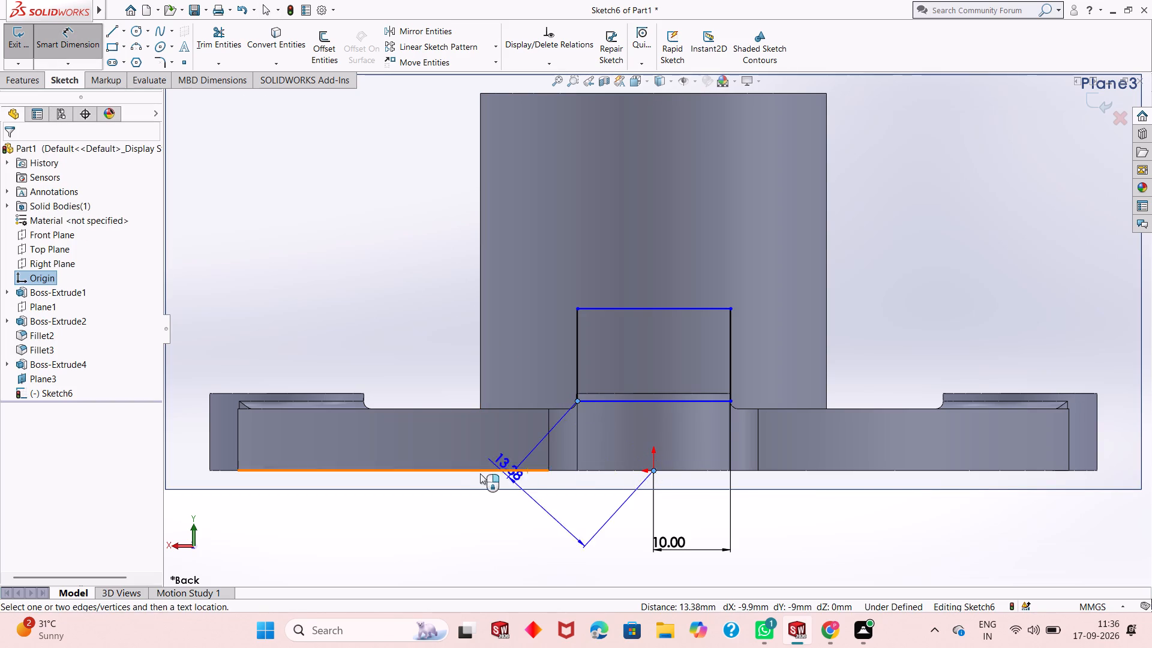
pyautogui.click(487, 433)
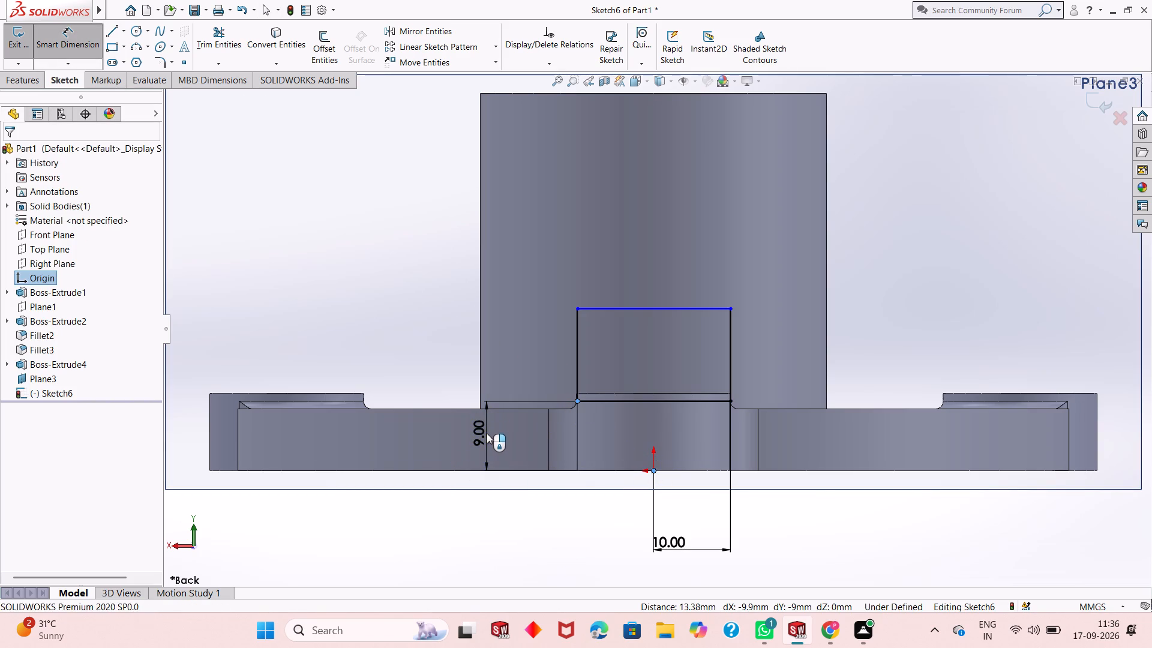
pyautogui.write('8.')
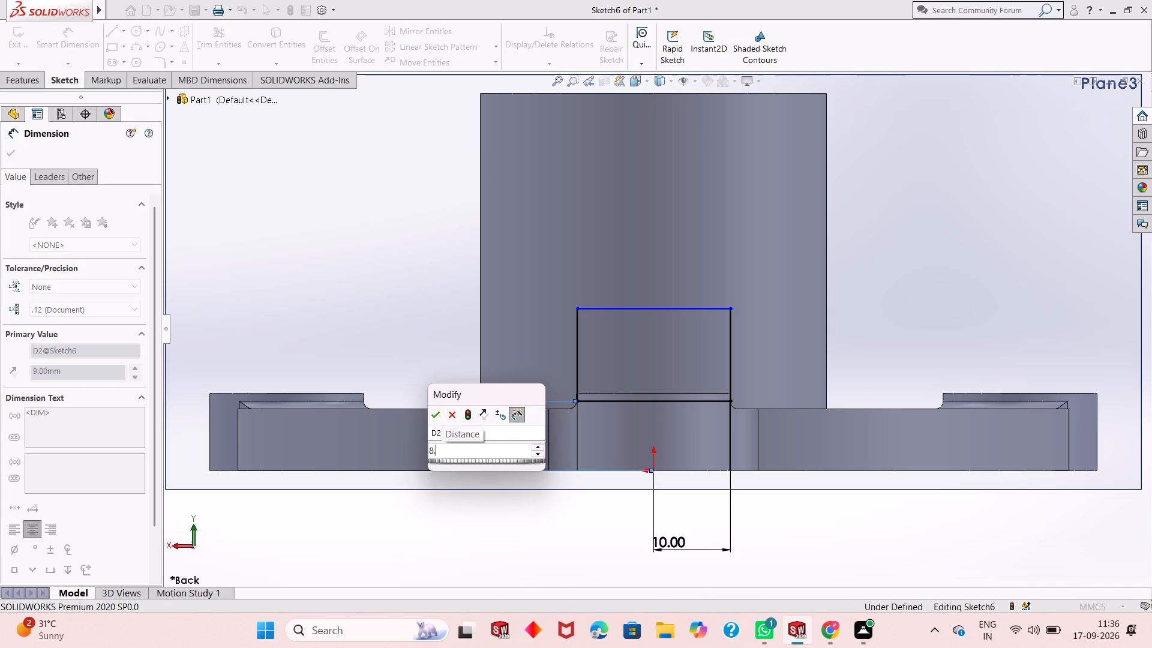
pyautogui.press('5')
pyautogui.press('Return')
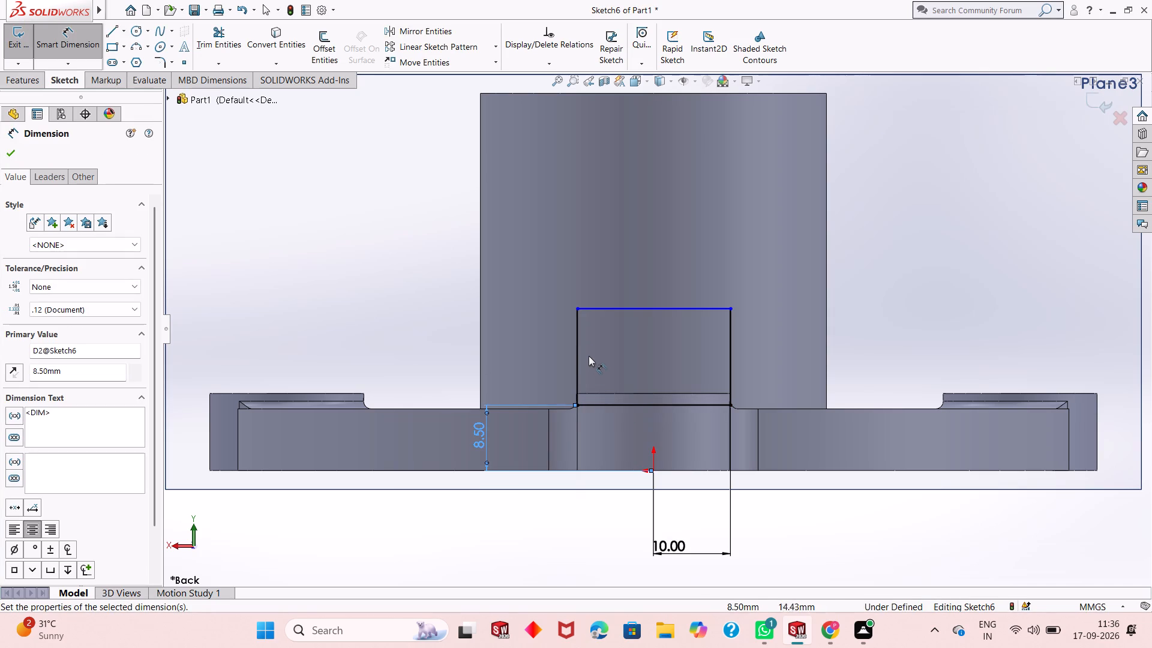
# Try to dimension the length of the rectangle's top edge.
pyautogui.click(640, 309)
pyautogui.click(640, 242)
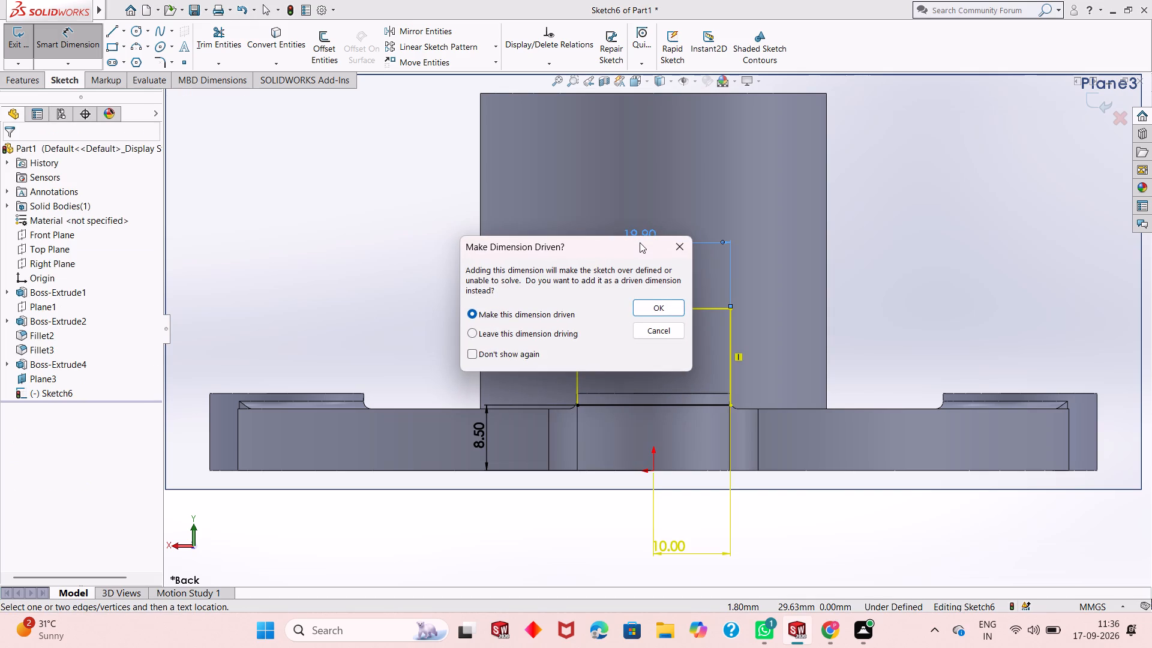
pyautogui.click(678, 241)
# Dimension the rectangle's right vertical edge as 13 mm.
pyautogui.click(731, 341)
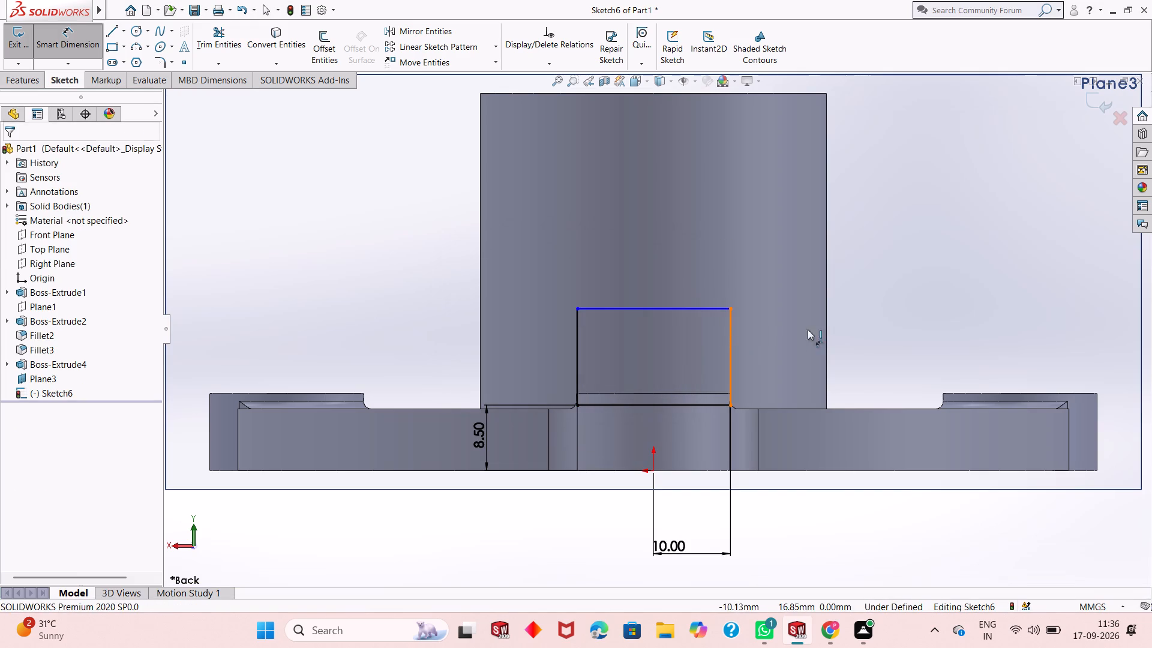
pyautogui.click(854, 319)
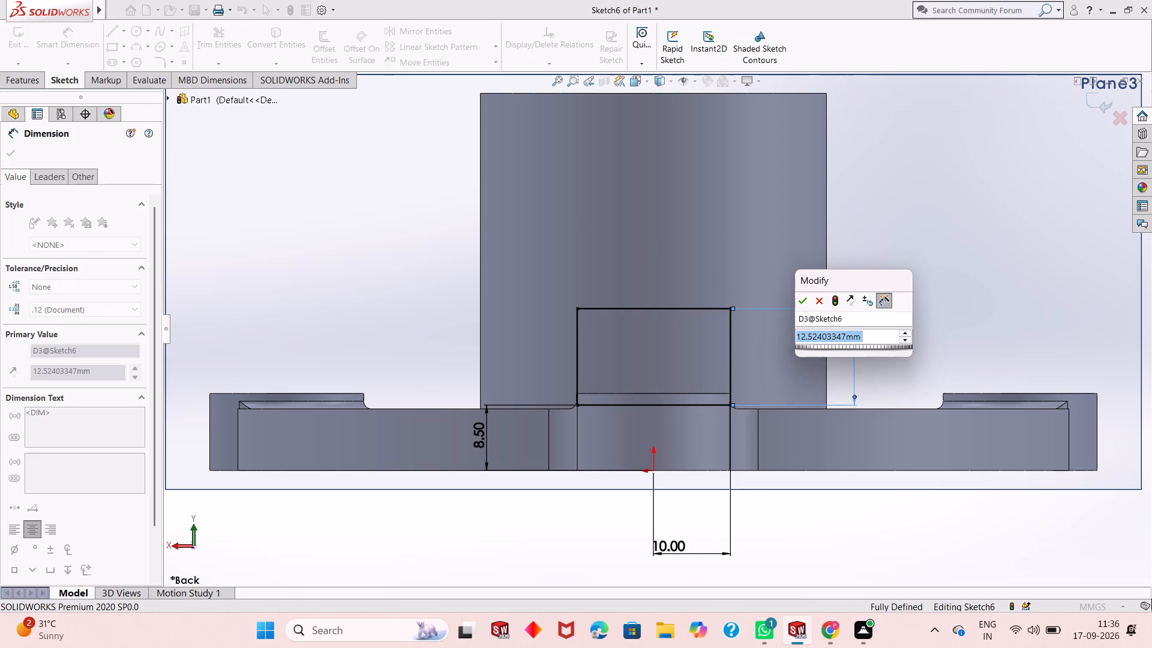
pyautogui.write('13')
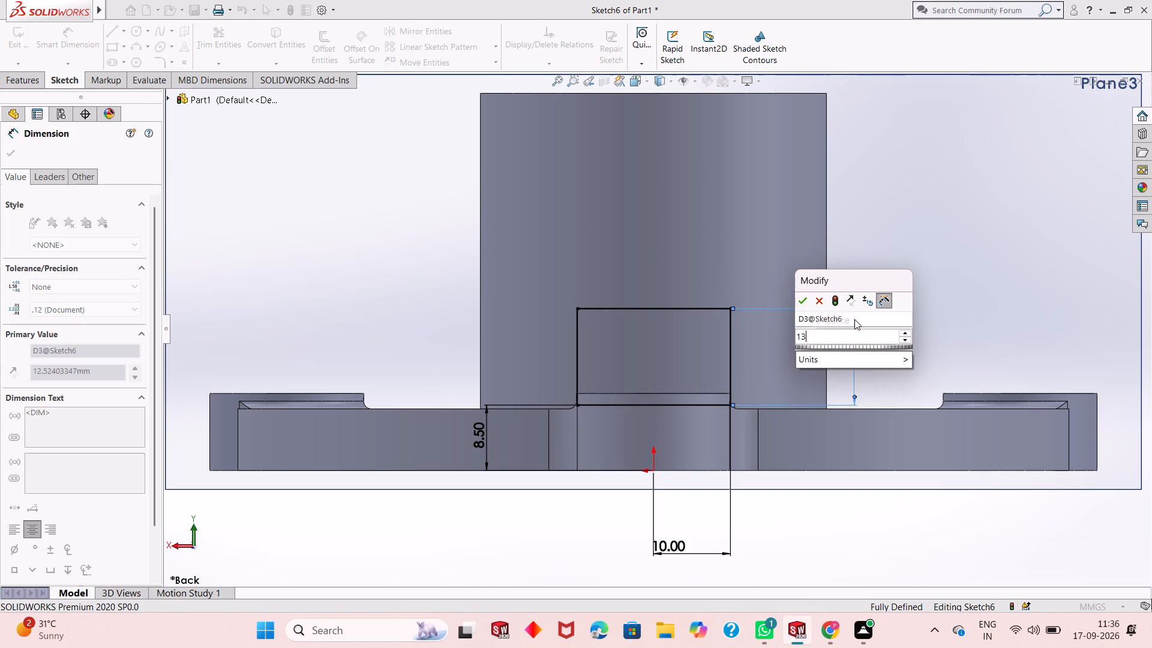
pyautogui.press('Return')
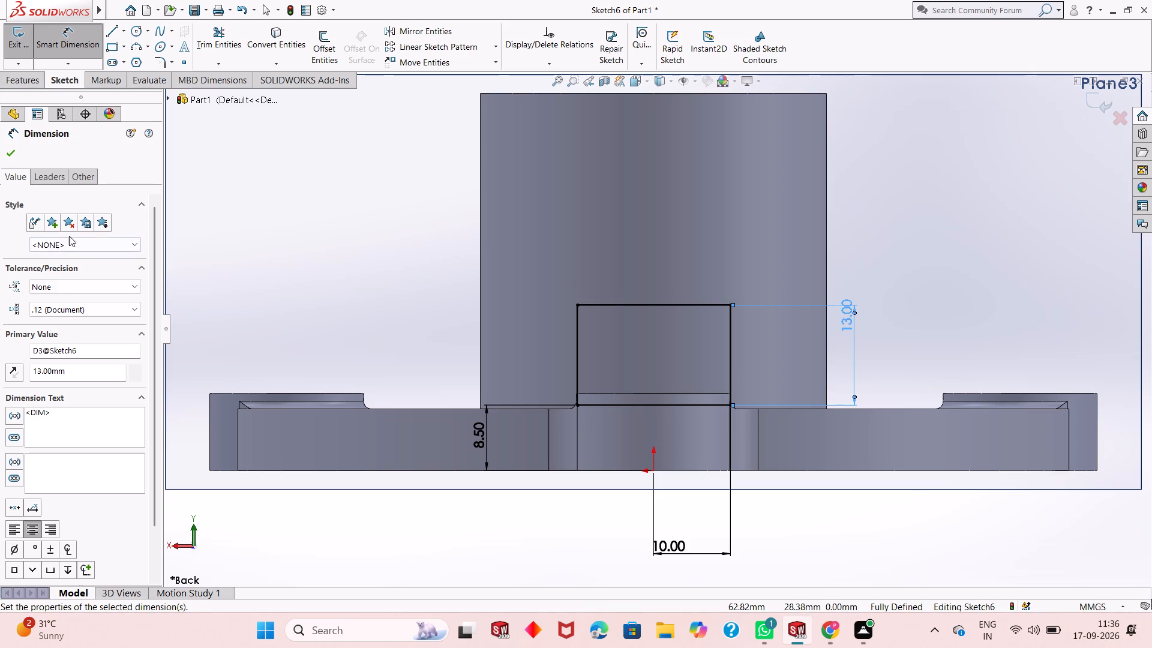
pyautogui.click(11, 151)
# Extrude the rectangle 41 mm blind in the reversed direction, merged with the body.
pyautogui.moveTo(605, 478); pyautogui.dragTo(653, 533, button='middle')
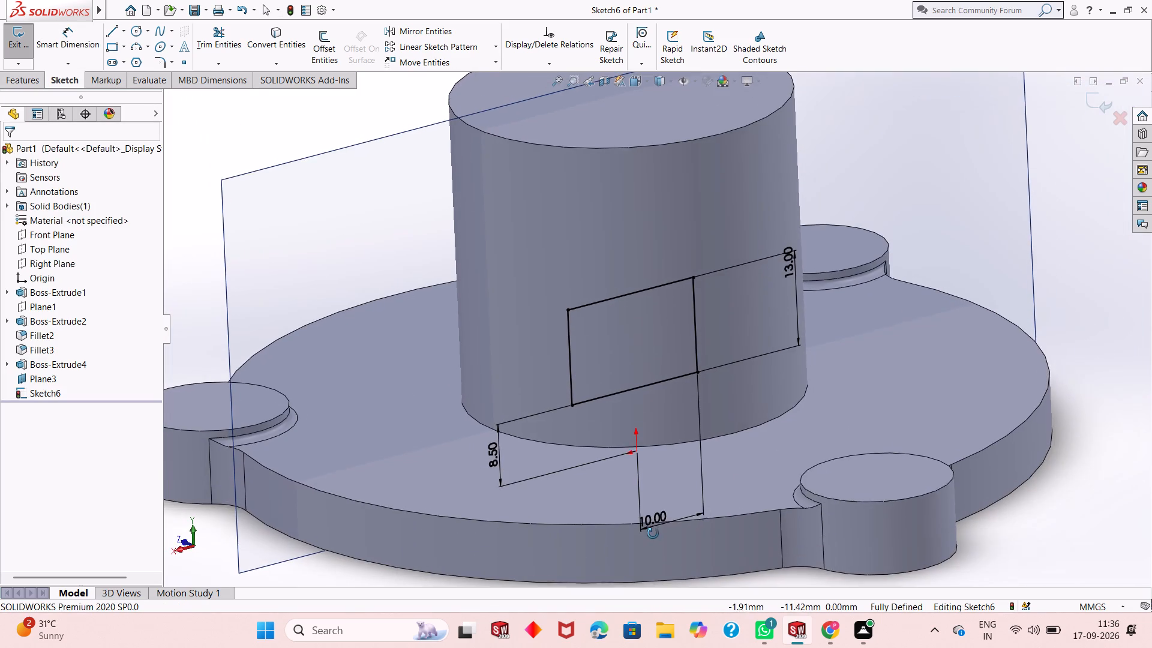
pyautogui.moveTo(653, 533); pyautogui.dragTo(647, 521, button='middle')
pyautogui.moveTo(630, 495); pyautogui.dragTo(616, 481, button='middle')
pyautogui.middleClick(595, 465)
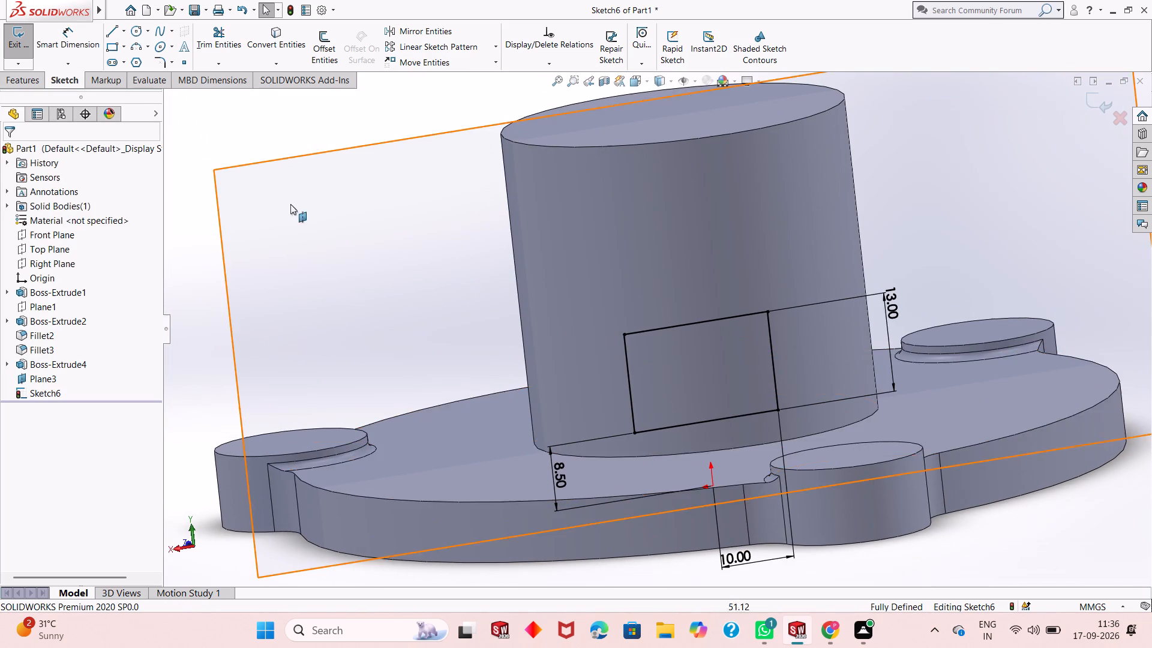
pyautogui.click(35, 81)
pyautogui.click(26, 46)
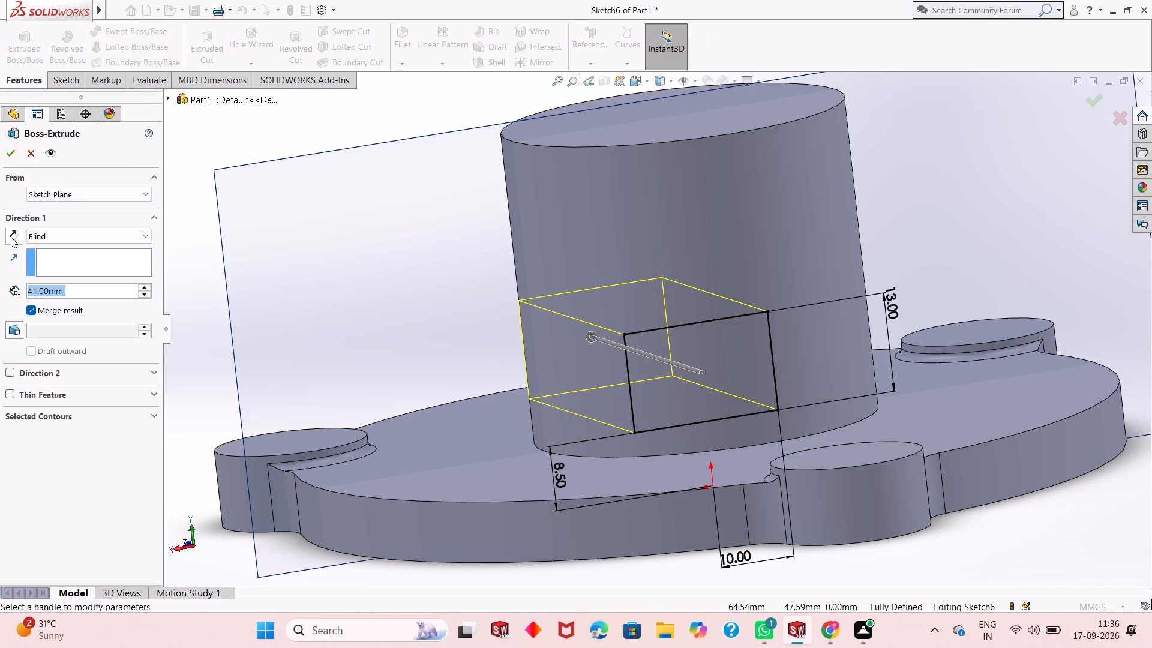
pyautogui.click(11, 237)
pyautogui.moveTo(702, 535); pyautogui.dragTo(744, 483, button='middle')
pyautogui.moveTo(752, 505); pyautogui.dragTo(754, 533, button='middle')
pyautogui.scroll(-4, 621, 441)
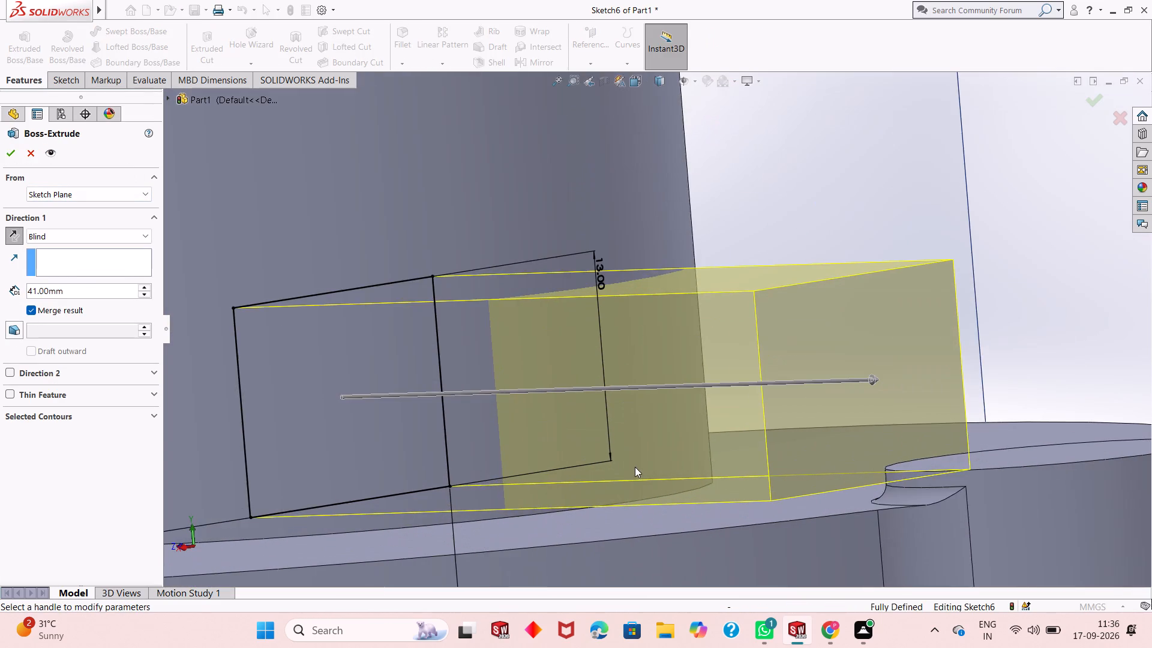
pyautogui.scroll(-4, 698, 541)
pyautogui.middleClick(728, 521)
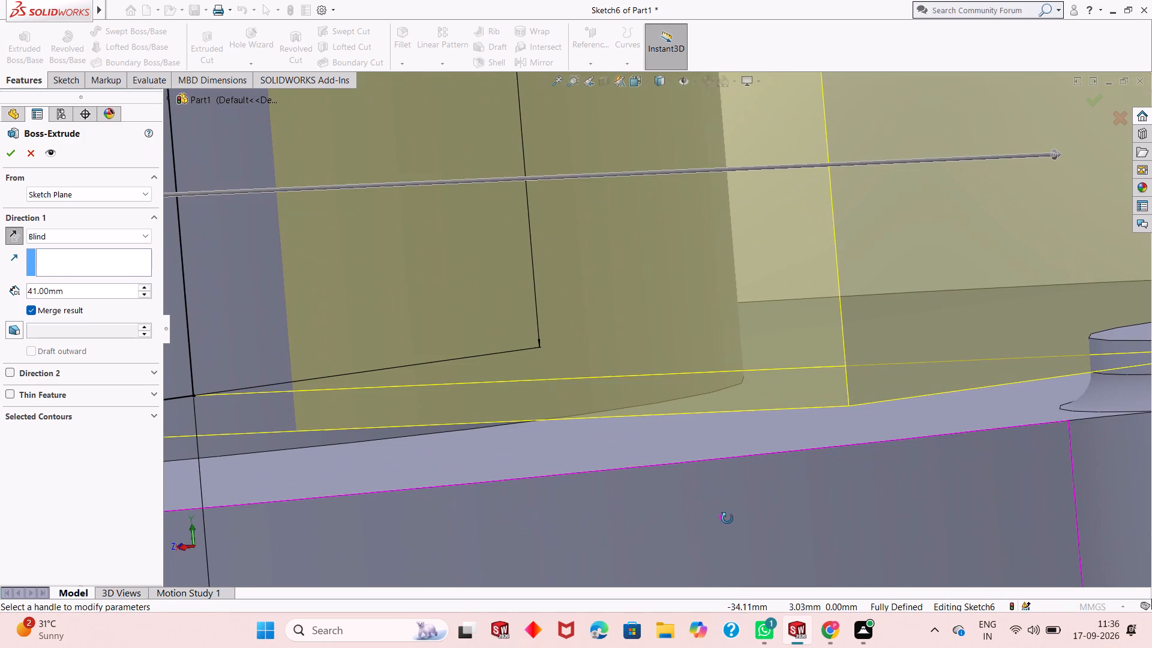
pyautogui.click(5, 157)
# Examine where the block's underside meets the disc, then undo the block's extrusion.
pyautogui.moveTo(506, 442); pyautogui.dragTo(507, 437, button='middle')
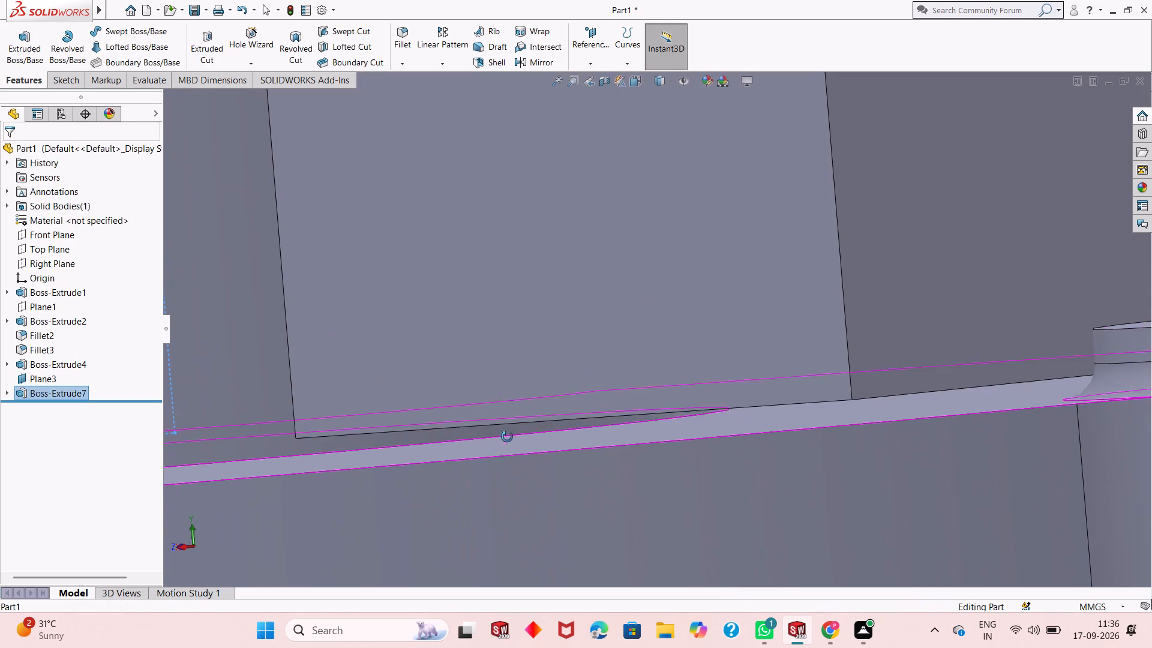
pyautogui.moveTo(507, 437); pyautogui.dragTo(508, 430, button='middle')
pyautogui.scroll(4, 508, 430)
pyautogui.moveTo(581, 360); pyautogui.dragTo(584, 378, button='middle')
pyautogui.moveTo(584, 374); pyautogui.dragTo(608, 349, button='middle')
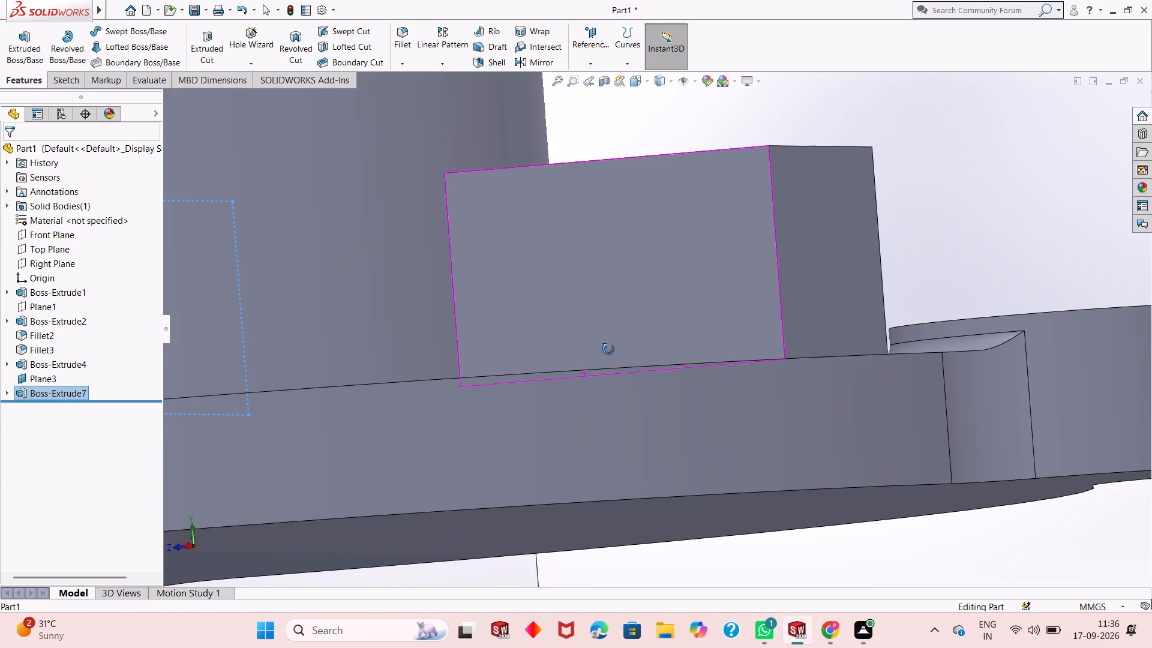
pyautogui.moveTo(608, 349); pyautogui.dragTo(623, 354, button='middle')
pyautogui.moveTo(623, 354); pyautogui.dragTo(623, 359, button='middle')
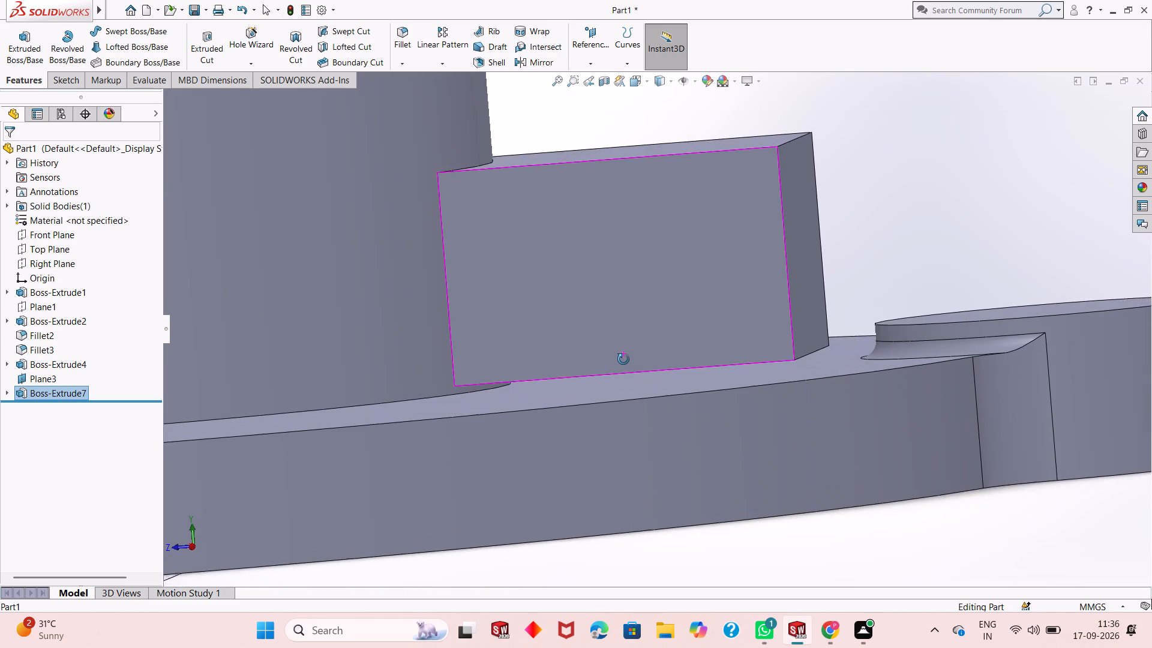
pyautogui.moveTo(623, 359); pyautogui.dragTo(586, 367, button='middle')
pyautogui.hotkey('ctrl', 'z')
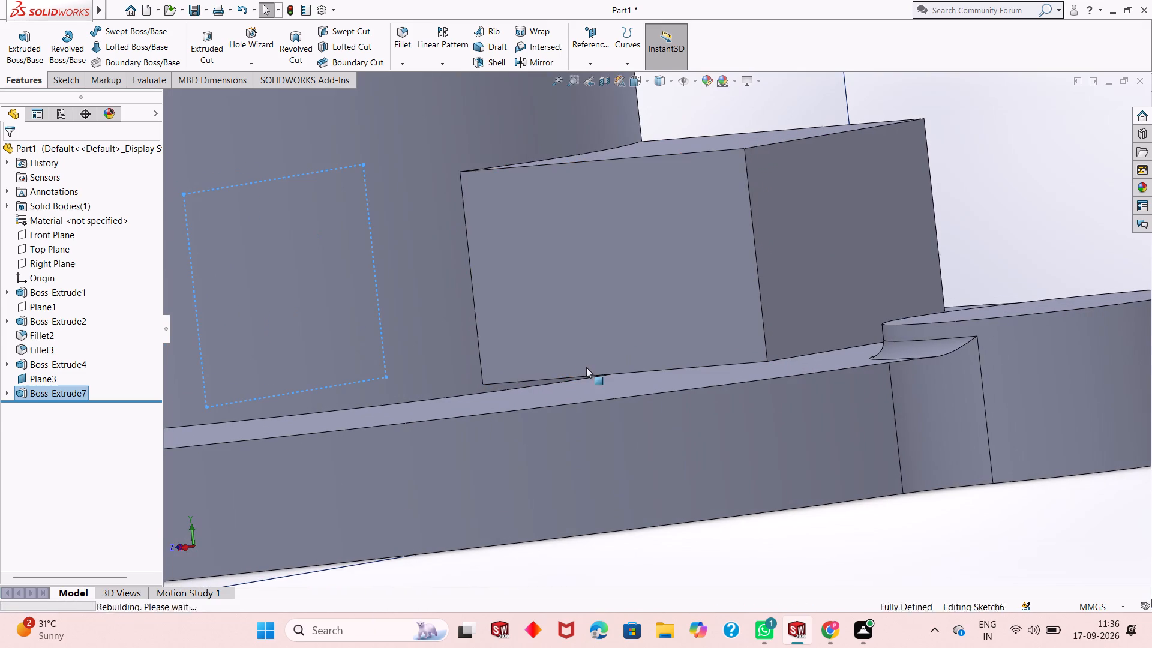
# Undo the block's extrusion and the rectangle's 13 mm height edit, returning to the open Plane3 sketch.
pyautogui.hotkey('ctrl', 'z')
pyautogui.hotkey('ctrl', 'z')
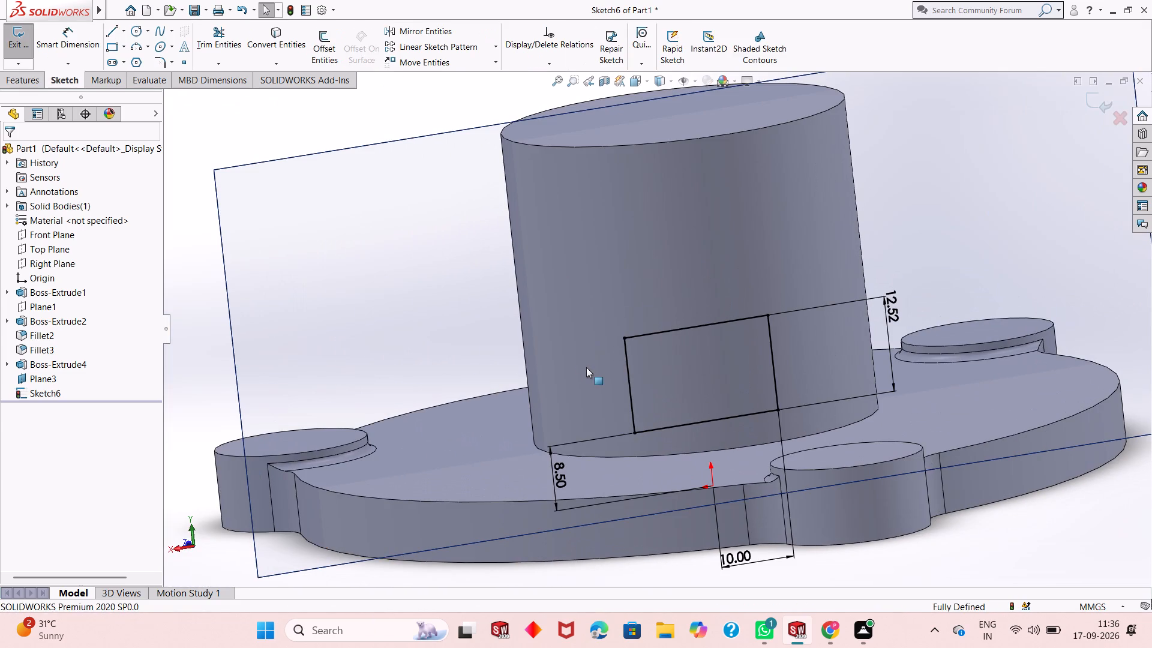
# Set the vertical distance between the origin and the rectangle's bottom edge to 8 mm.
pyautogui.hotkey('ctrl', '8')
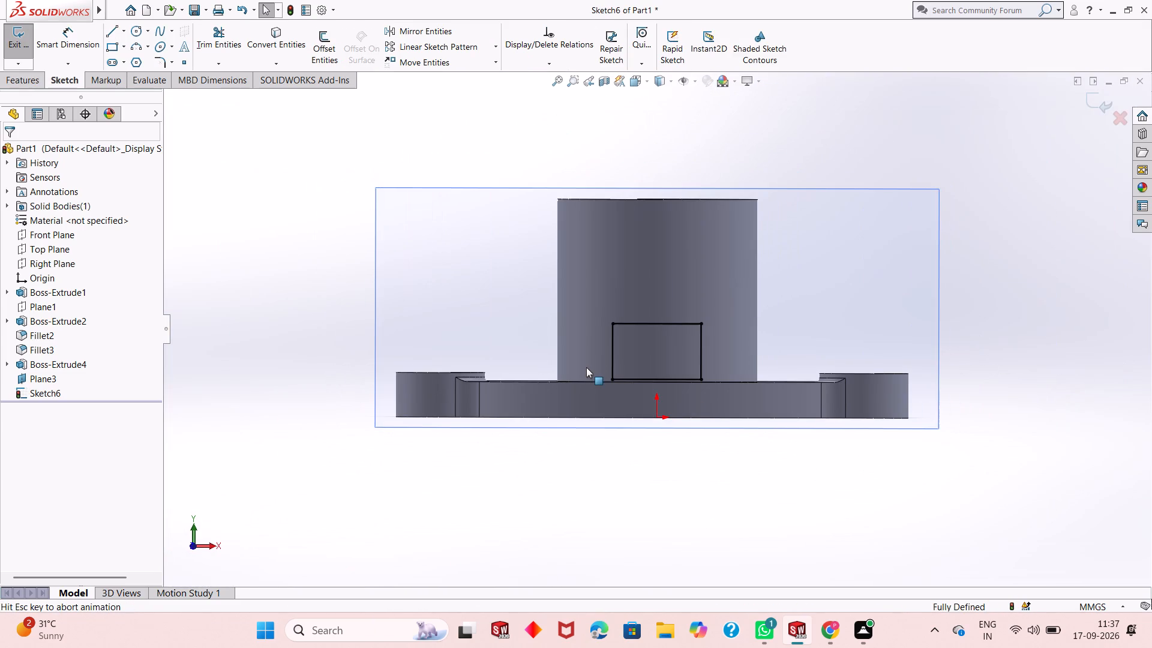
pyautogui.hotkey('ctrl', '8')
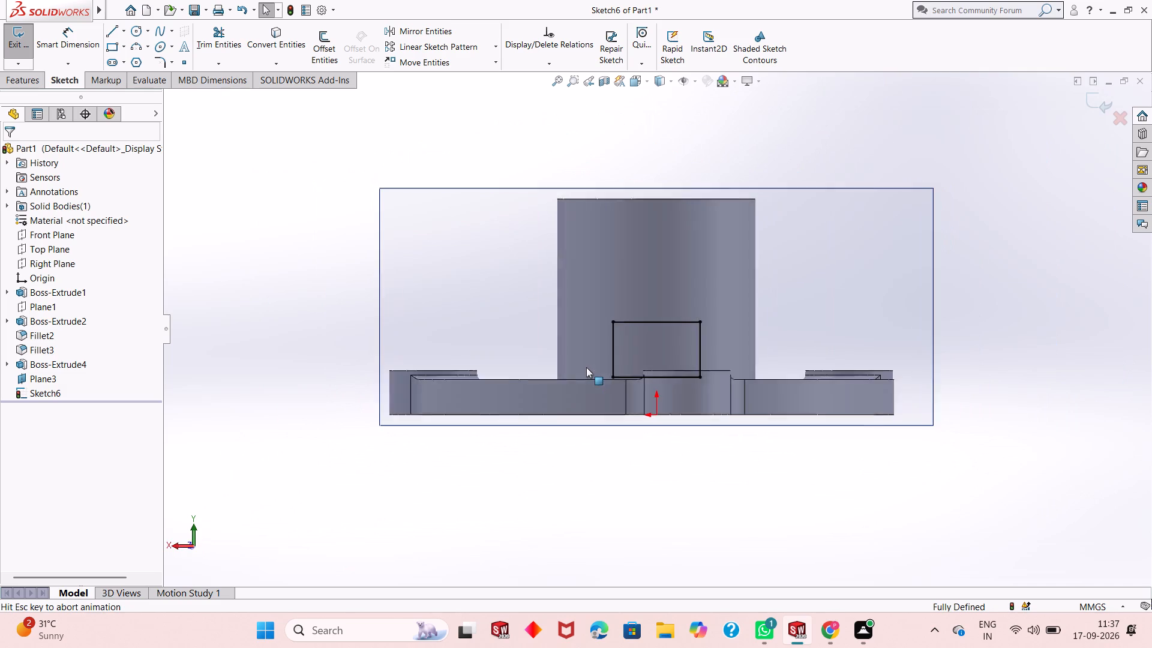
pyautogui.scroll(-2, 634, 383)
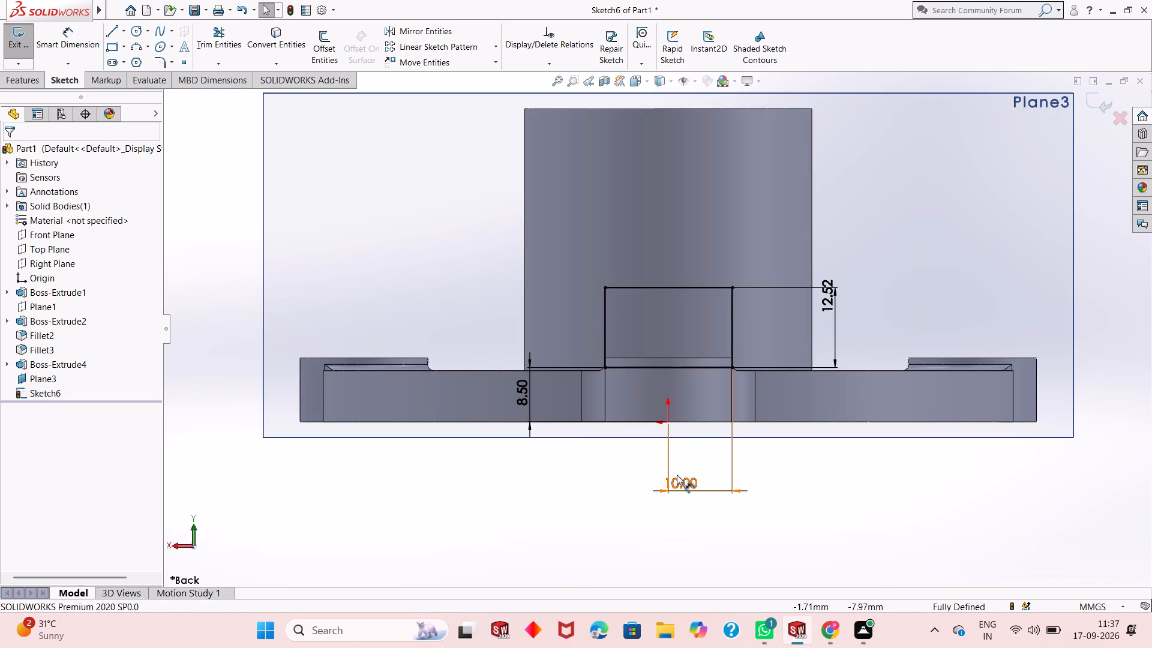
pyautogui.doubleClick(530, 398)
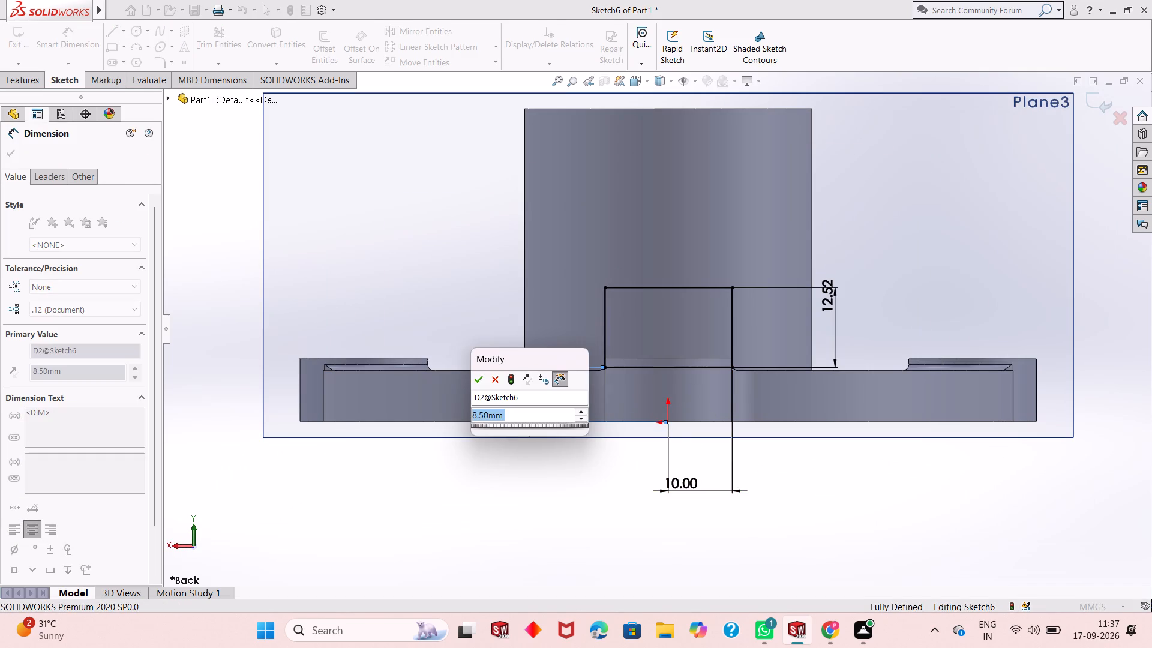
pyautogui.press('8')
pyautogui.press('Return')
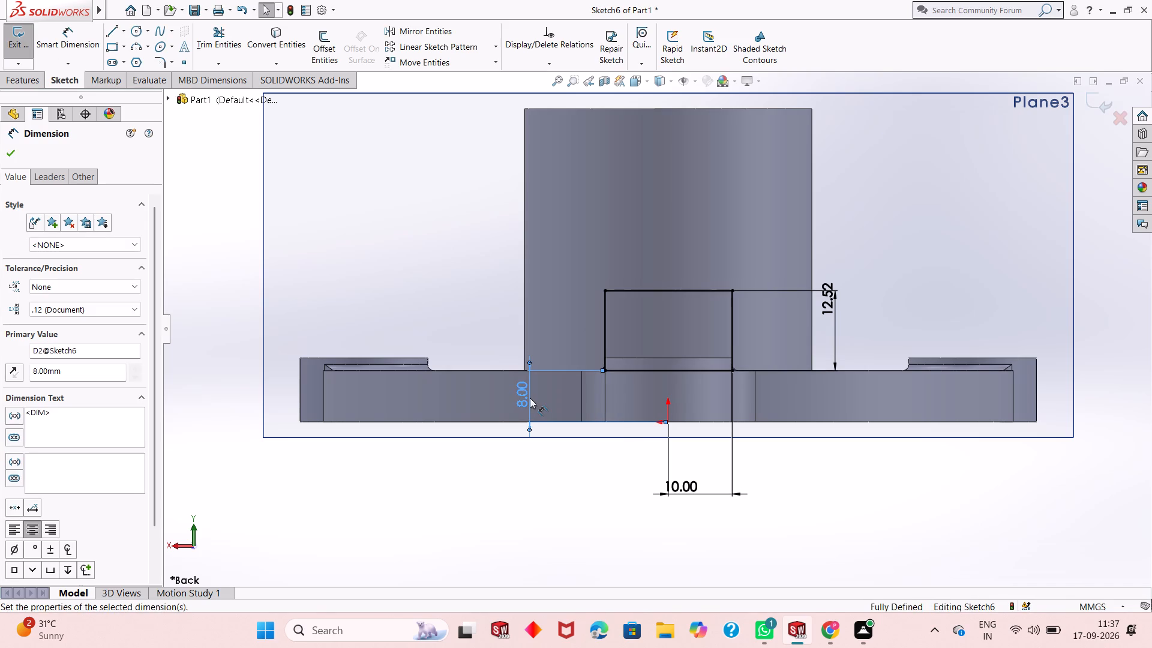
# Set the rectangle's height dimension to 13 mm.
pyautogui.doubleClick(836, 295)
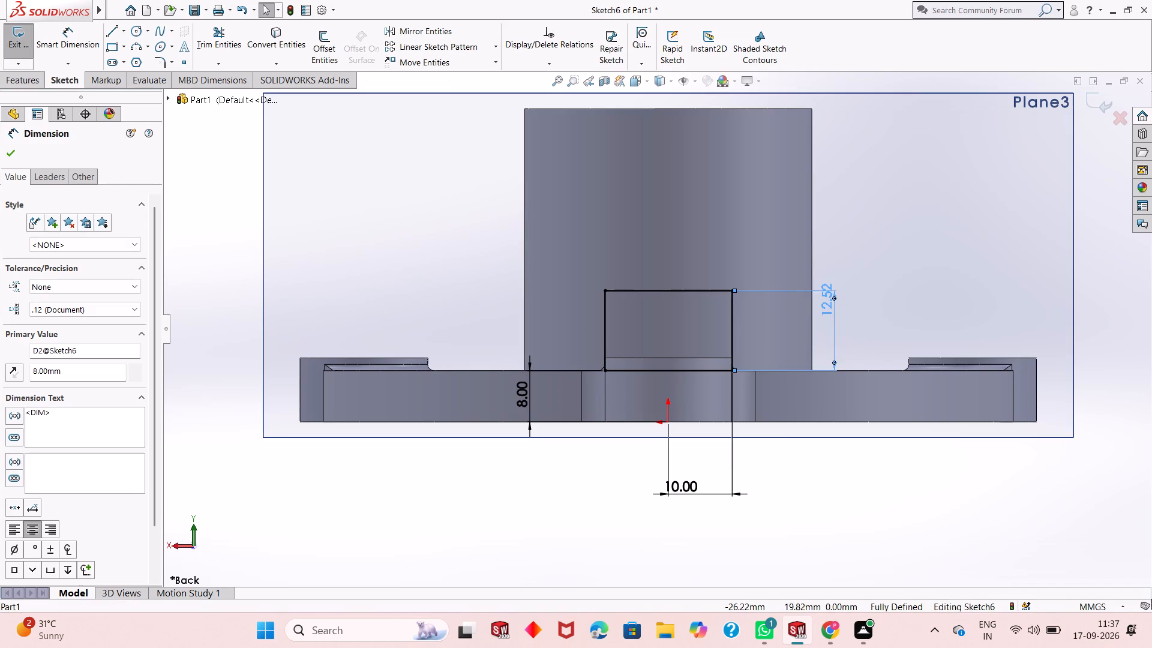
pyautogui.write('13')
pyautogui.press('Return')
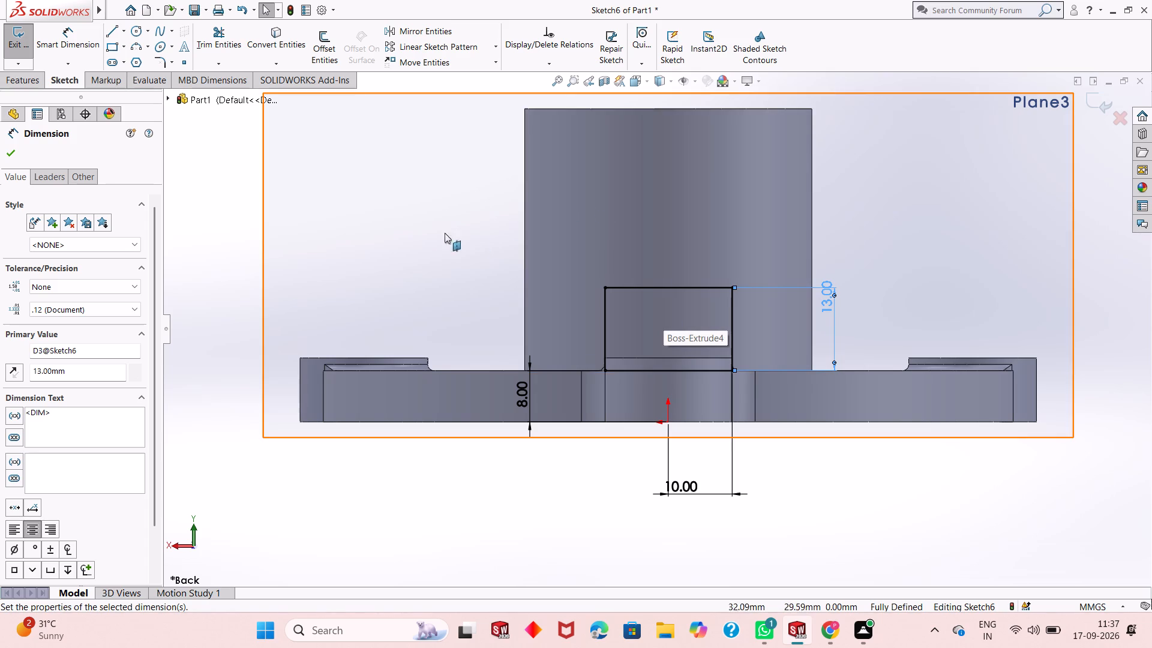
pyautogui.click(7, 154)
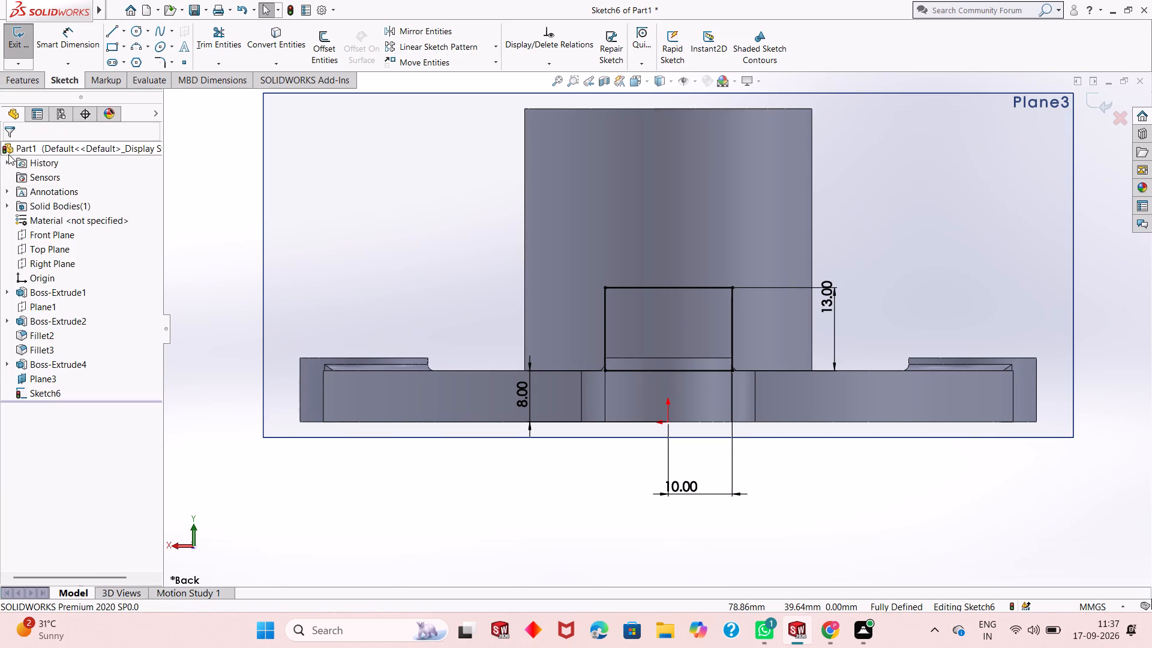
# Delete the 10 mm horizontal dimension between the origin and the rectangle's right edge.
pyautogui.rightClick(694, 488)
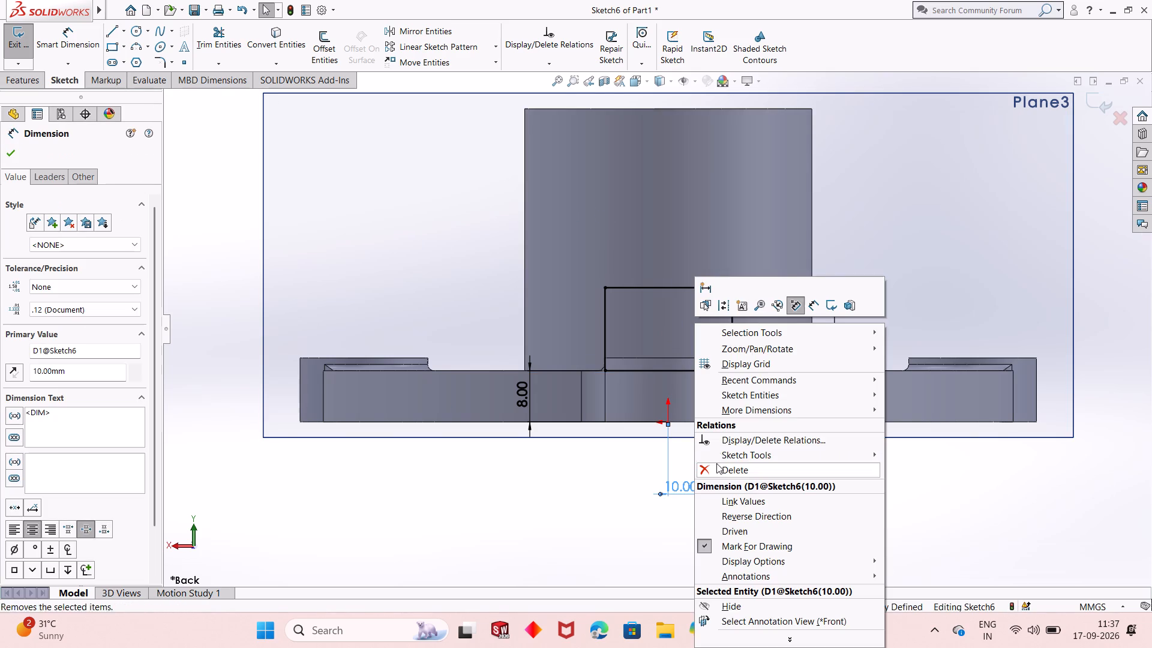
pyautogui.click(729, 467)
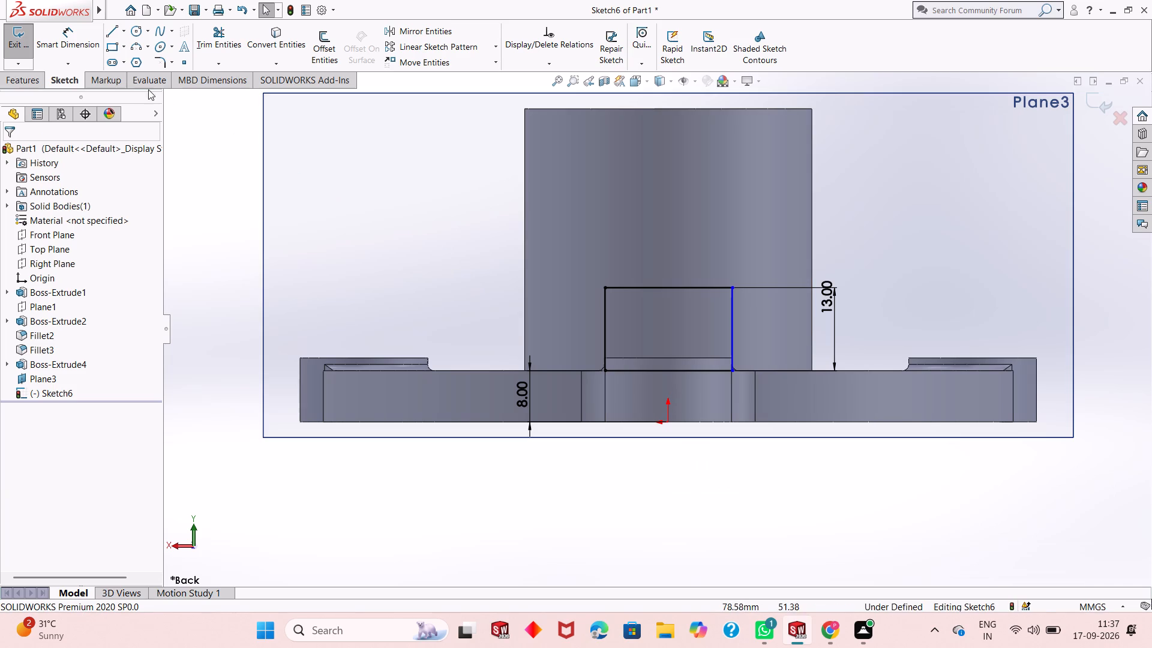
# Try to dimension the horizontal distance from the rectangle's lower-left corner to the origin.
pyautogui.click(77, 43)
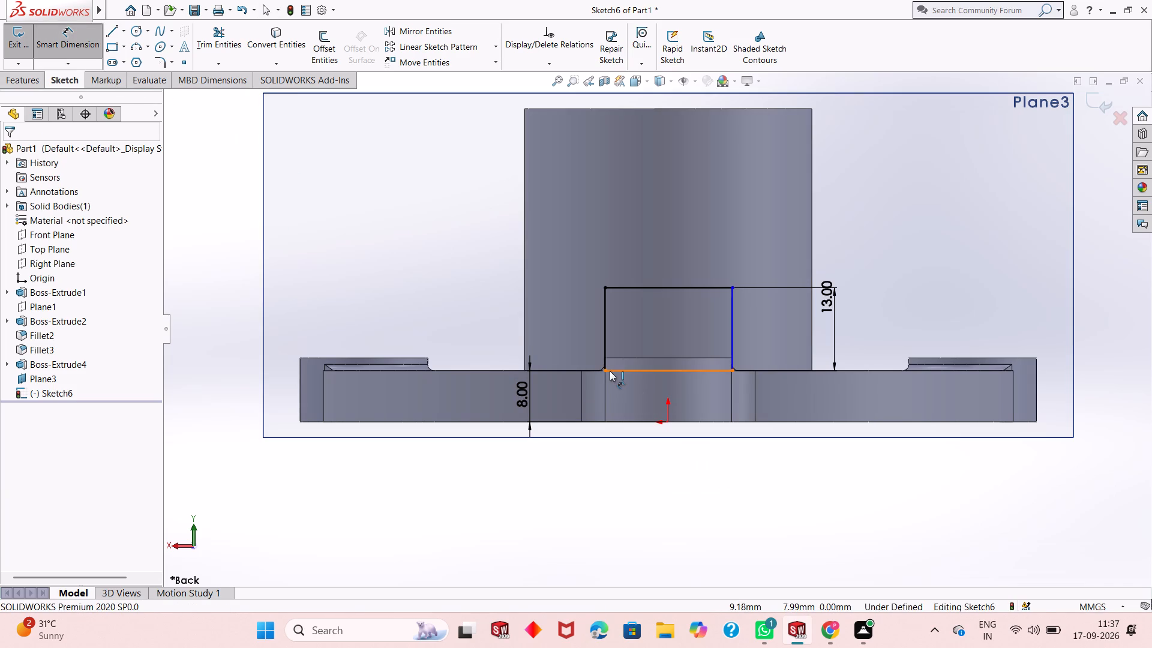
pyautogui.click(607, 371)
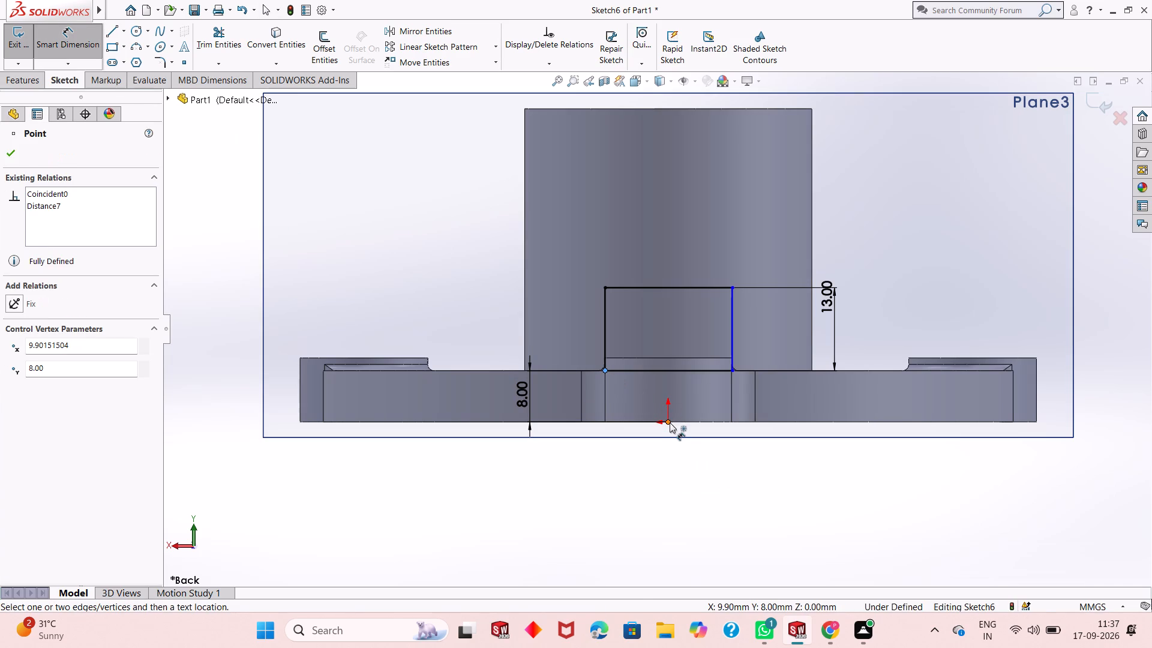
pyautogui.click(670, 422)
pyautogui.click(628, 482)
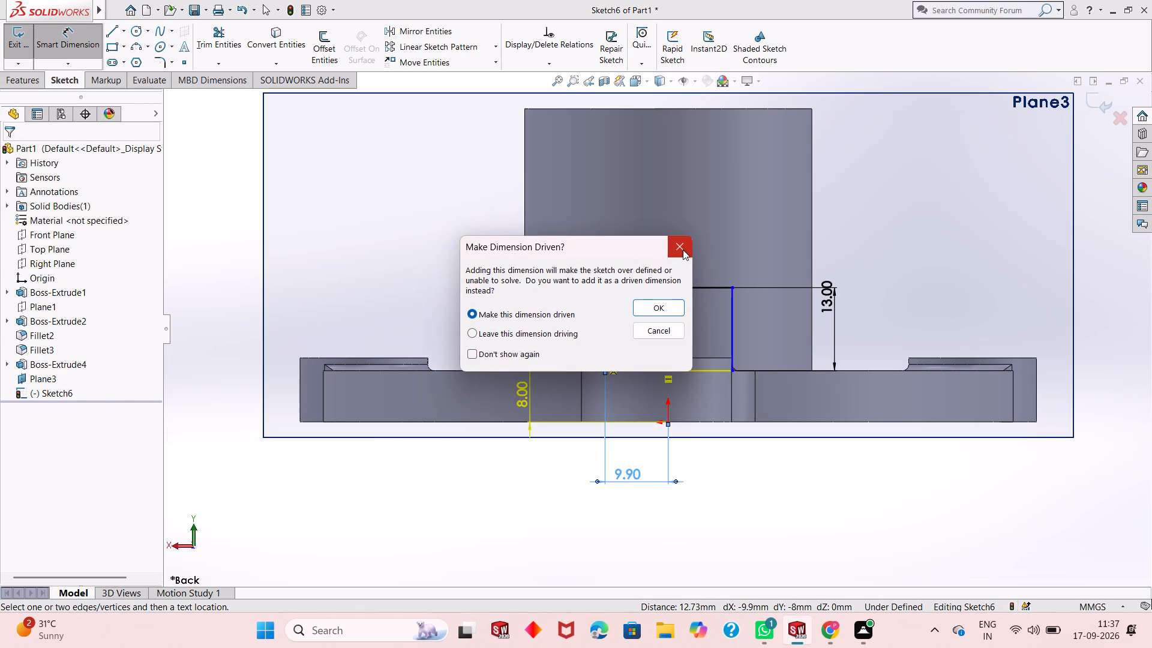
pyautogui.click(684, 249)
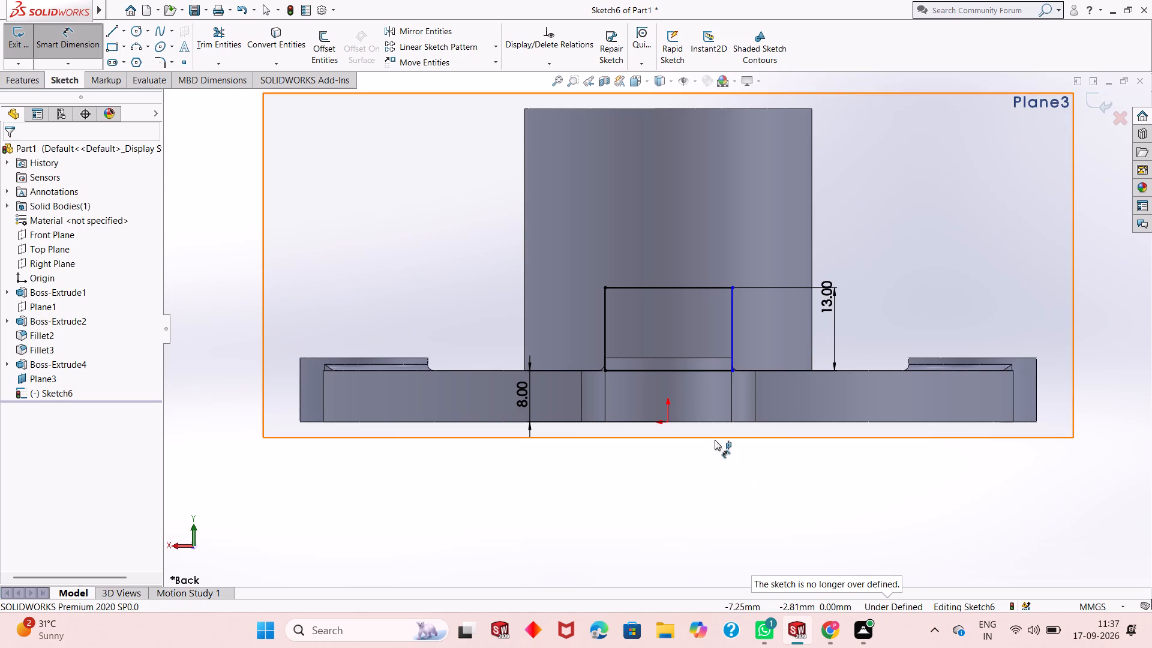
# Delete the 8 mm vertical dimension between the origin and the rectangle's bottom edge.
pyautogui.rightClick(519, 396)
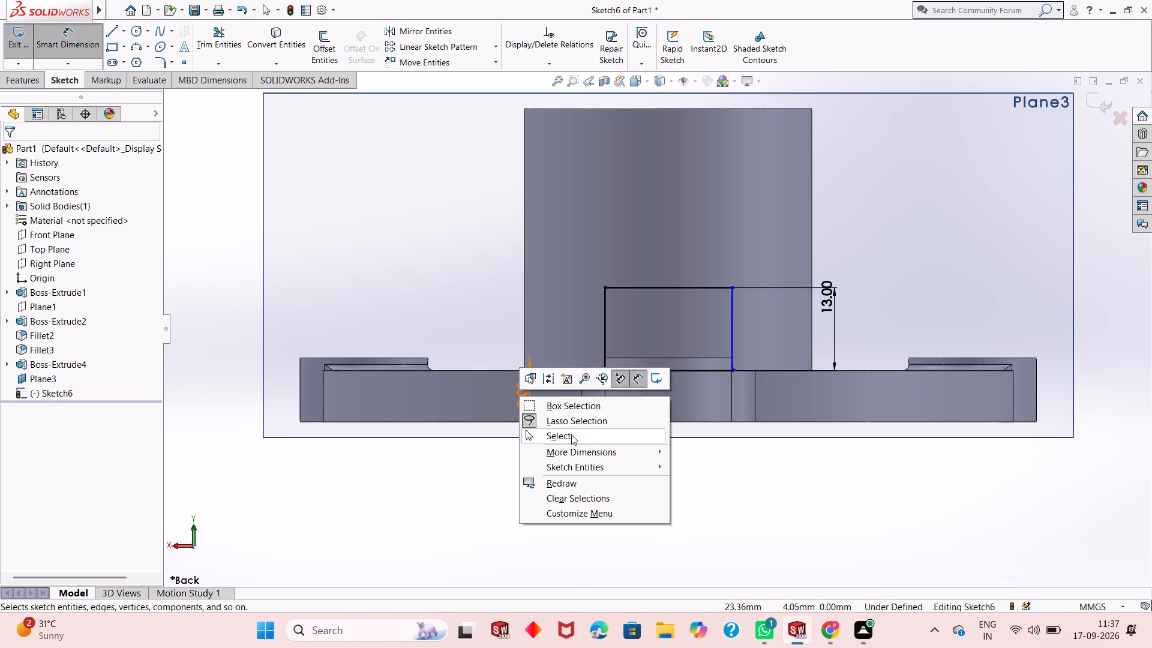
pyautogui.click(571, 434)
pyautogui.rightClick(524, 391)
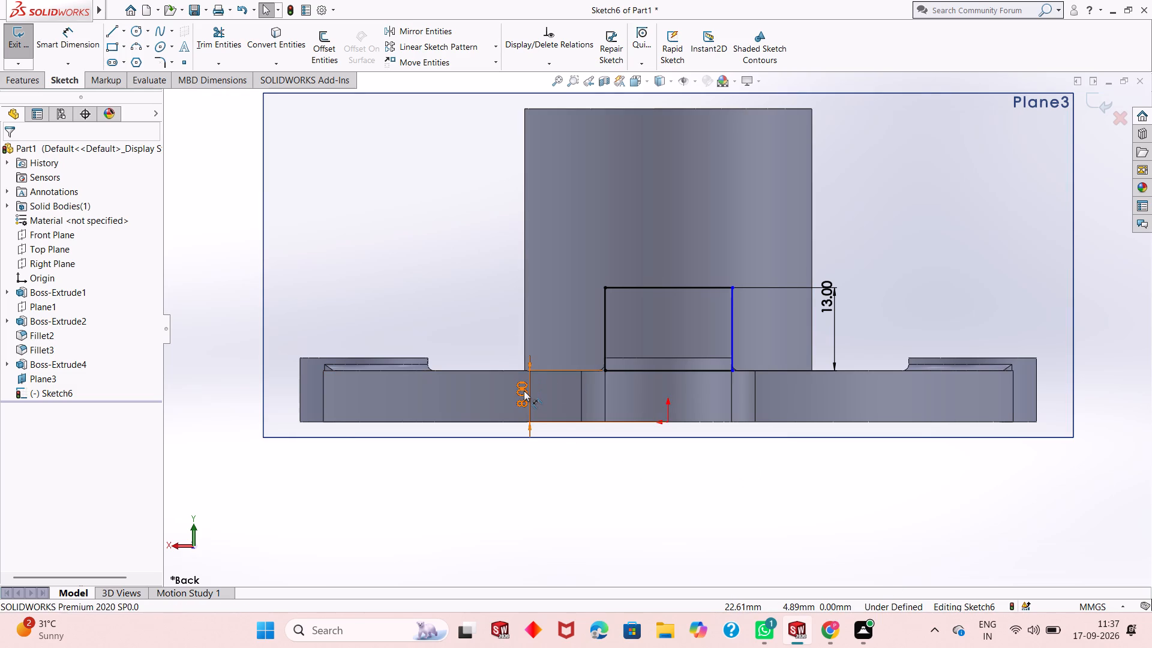
pyautogui.click(554, 472)
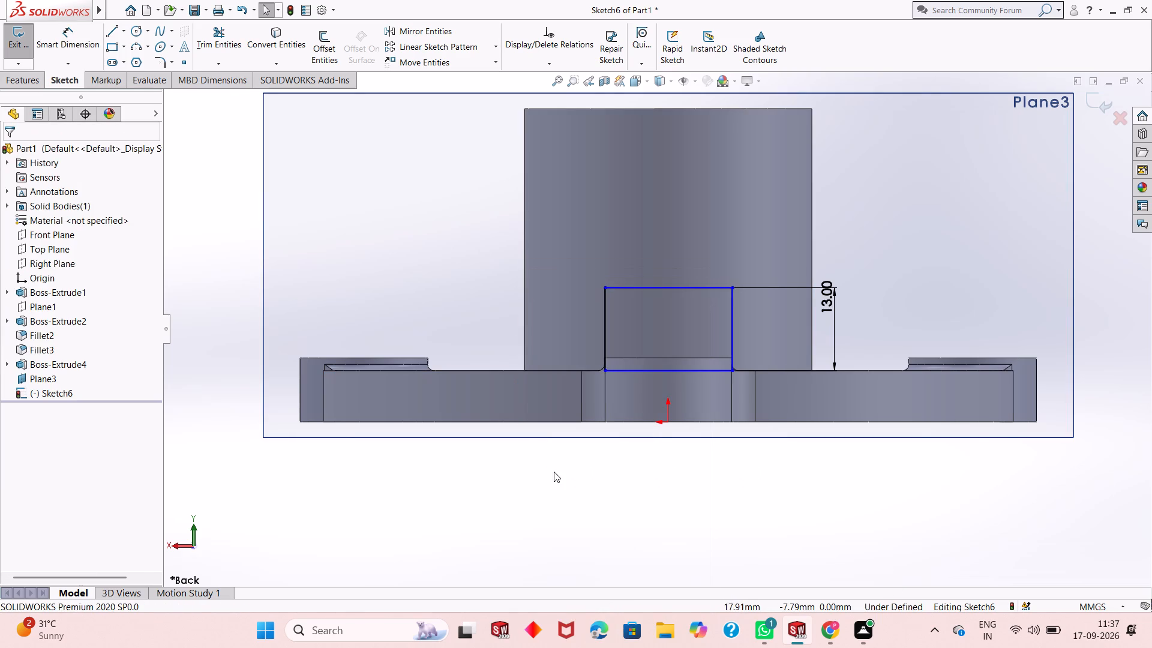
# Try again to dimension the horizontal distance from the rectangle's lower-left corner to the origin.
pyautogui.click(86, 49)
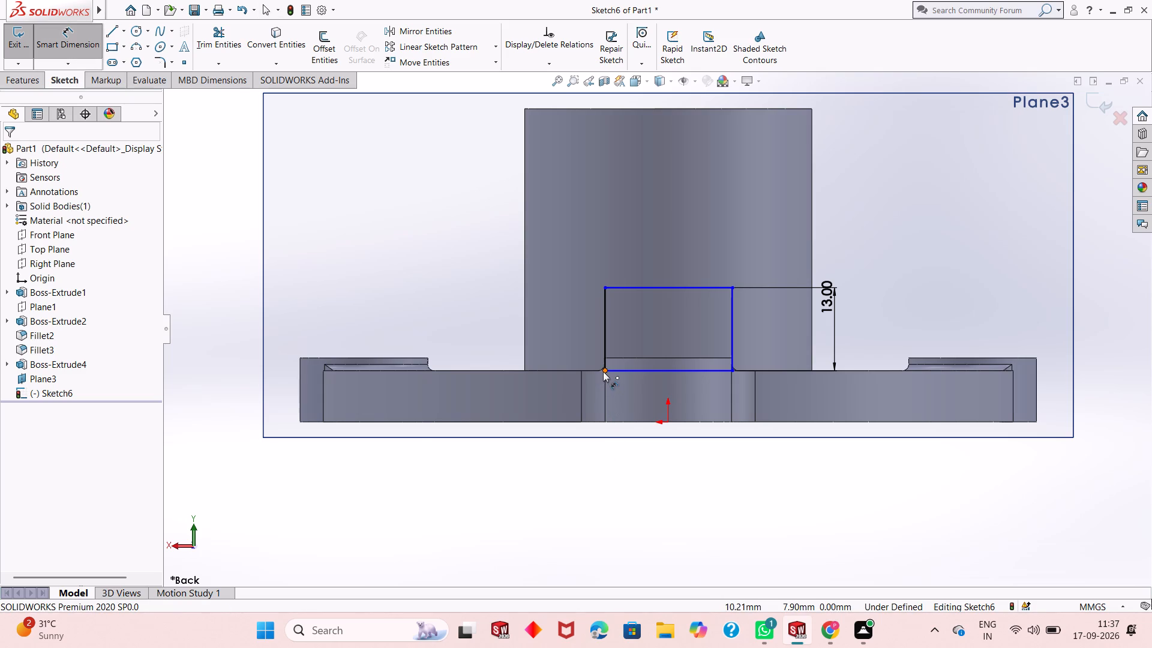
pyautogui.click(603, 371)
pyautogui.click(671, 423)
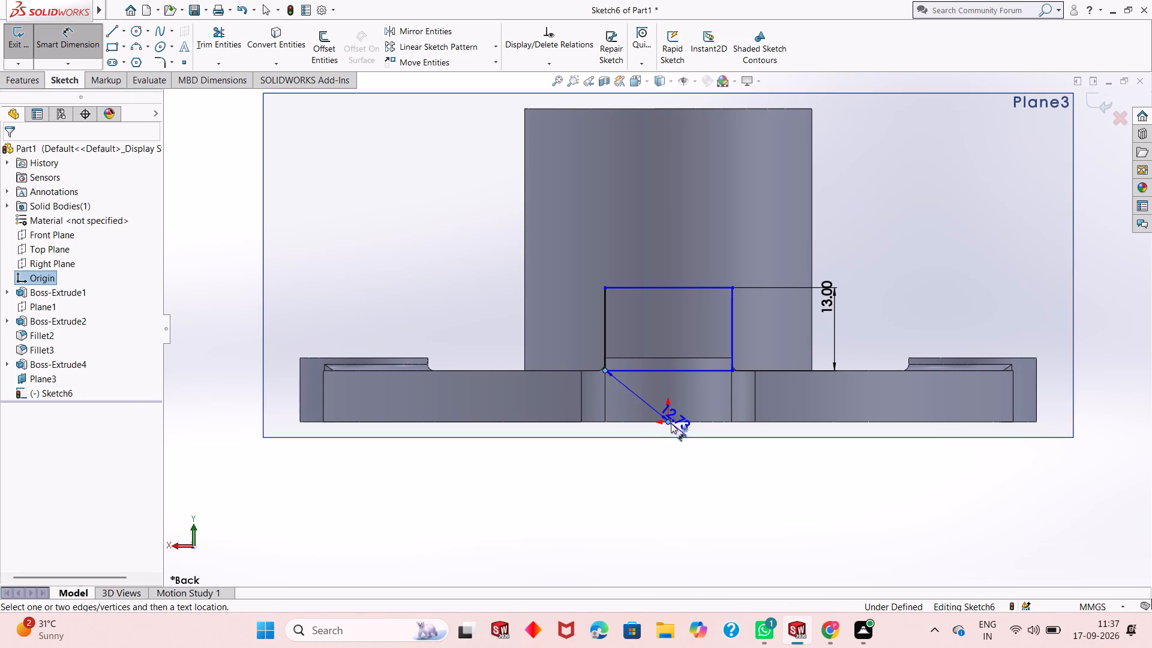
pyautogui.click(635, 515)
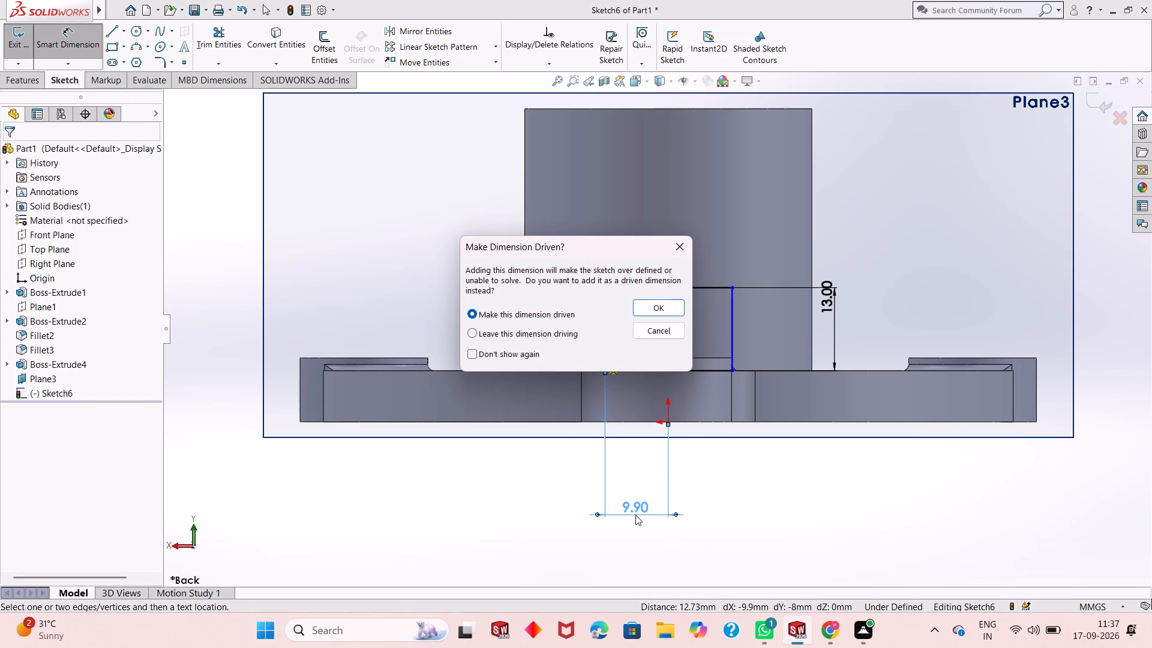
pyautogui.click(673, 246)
# Delete the rectangle's 13 mm height dimension.
pyautogui.rightClick(829, 305)
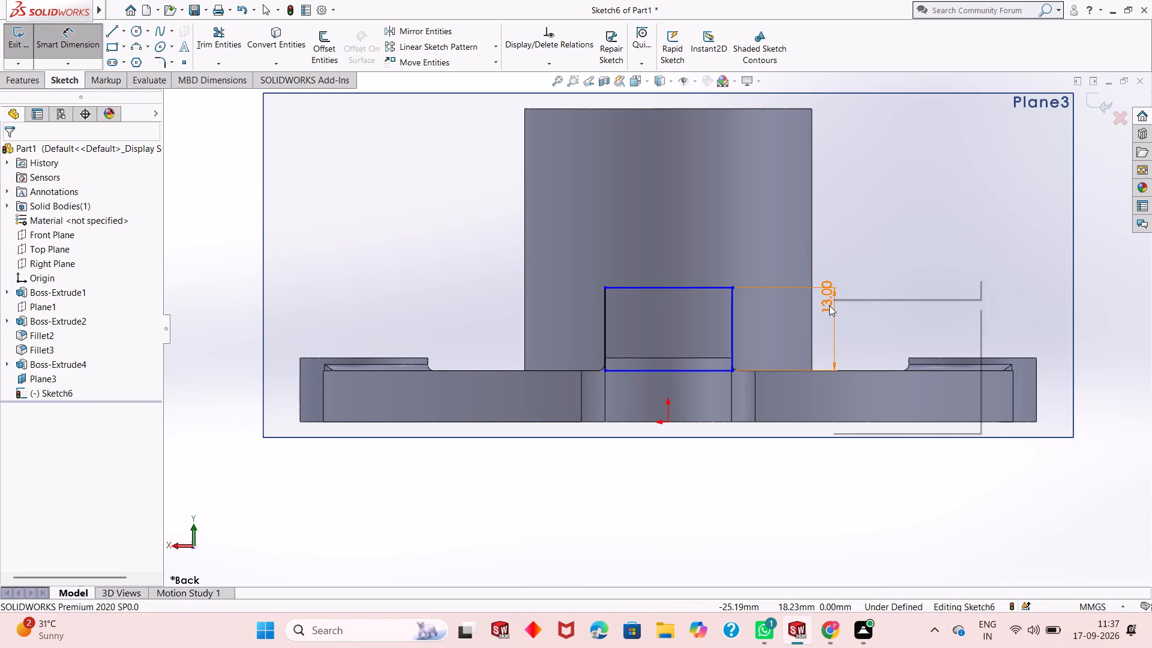
pyautogui.click(859, 347)
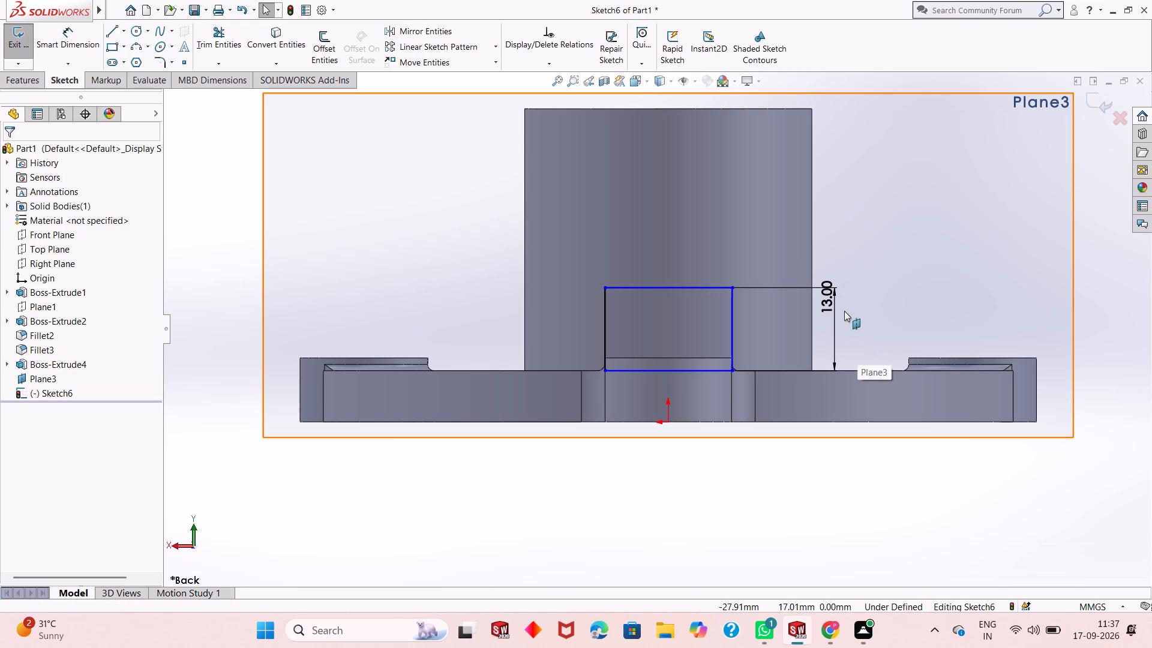
pyautogui.rightClick(829, 301)
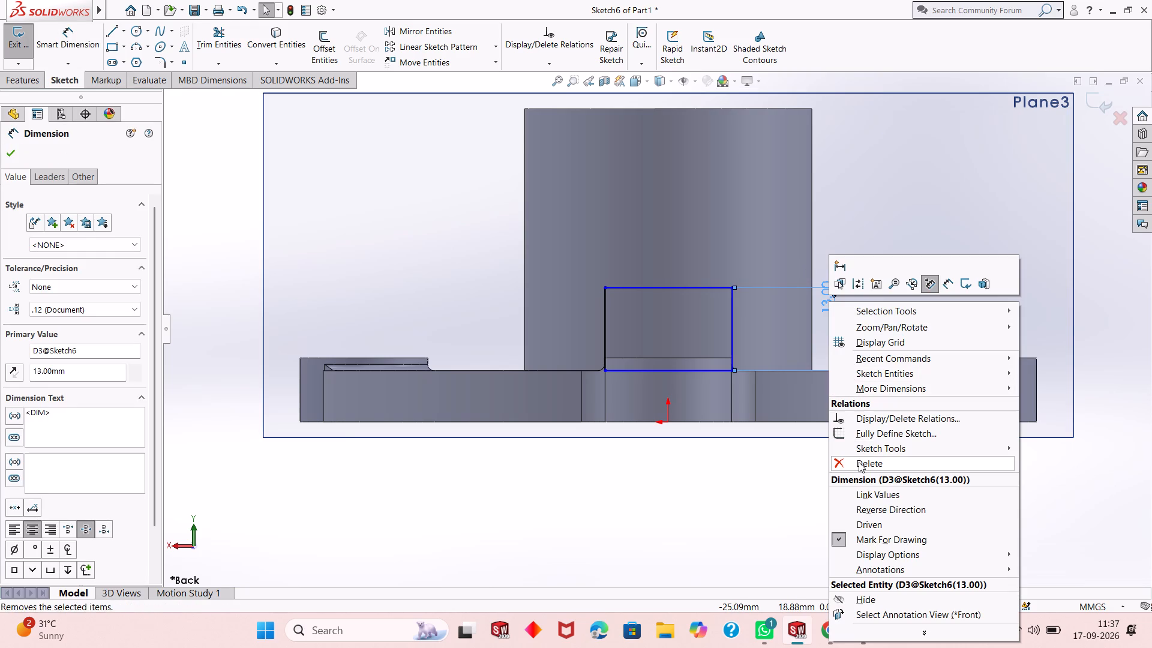
pyautogui.click(859, 463)
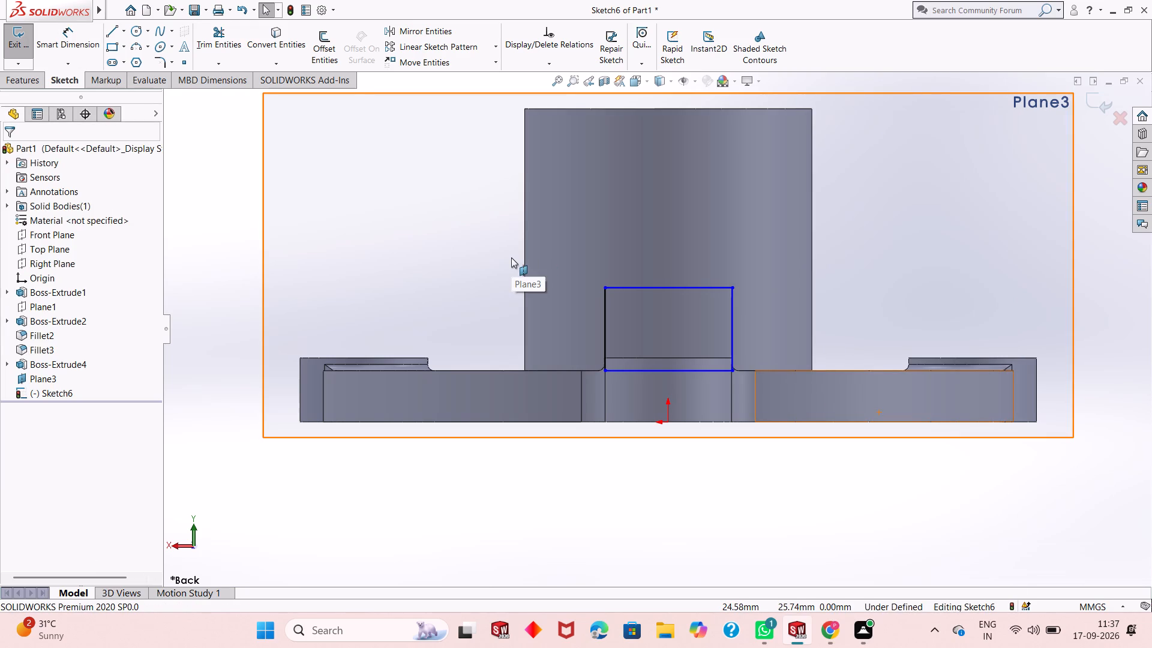
# Examine how the rectangle's lower corners line up with the disc's top face and the rim boss's fillets.
pyautogui.scroll(-5, 720, 377)
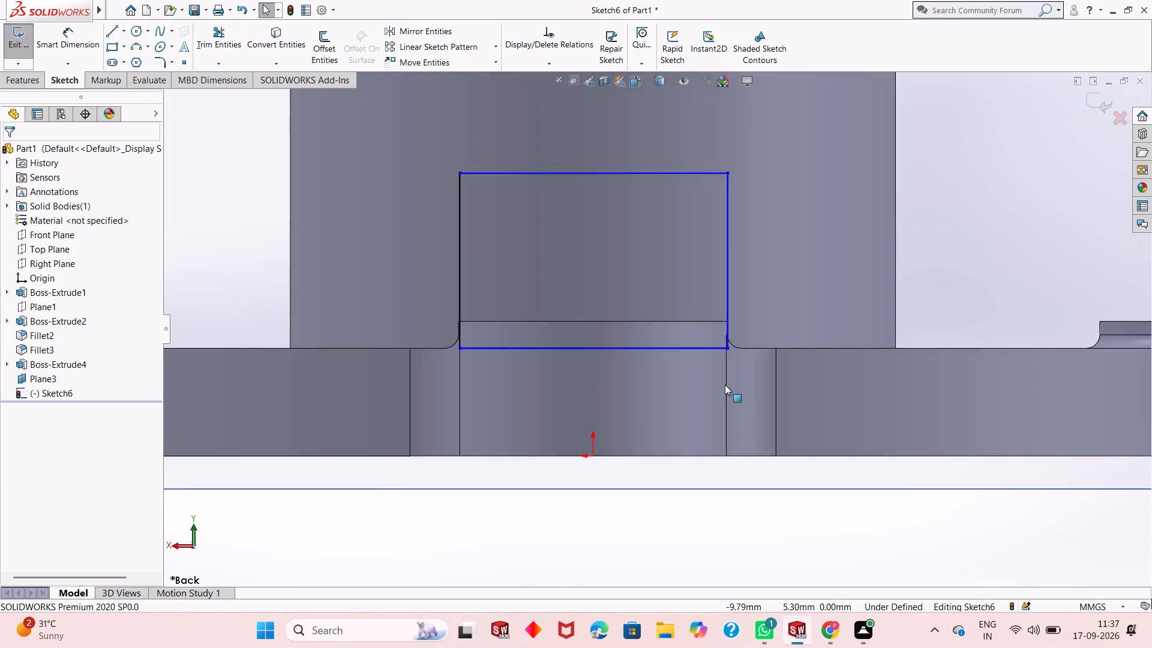
pyautogui.scroll(-3, 653, 354)
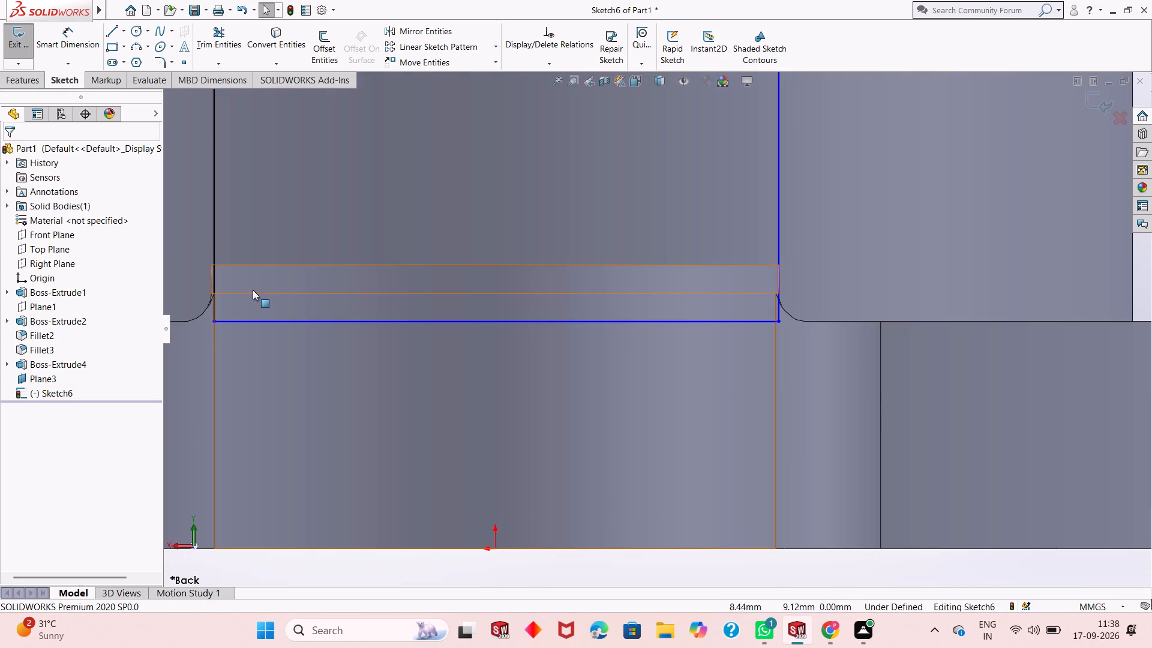
pyautogui.scroll(1, 235, 290)
pyautogui.scroll(-7, 323, 328)
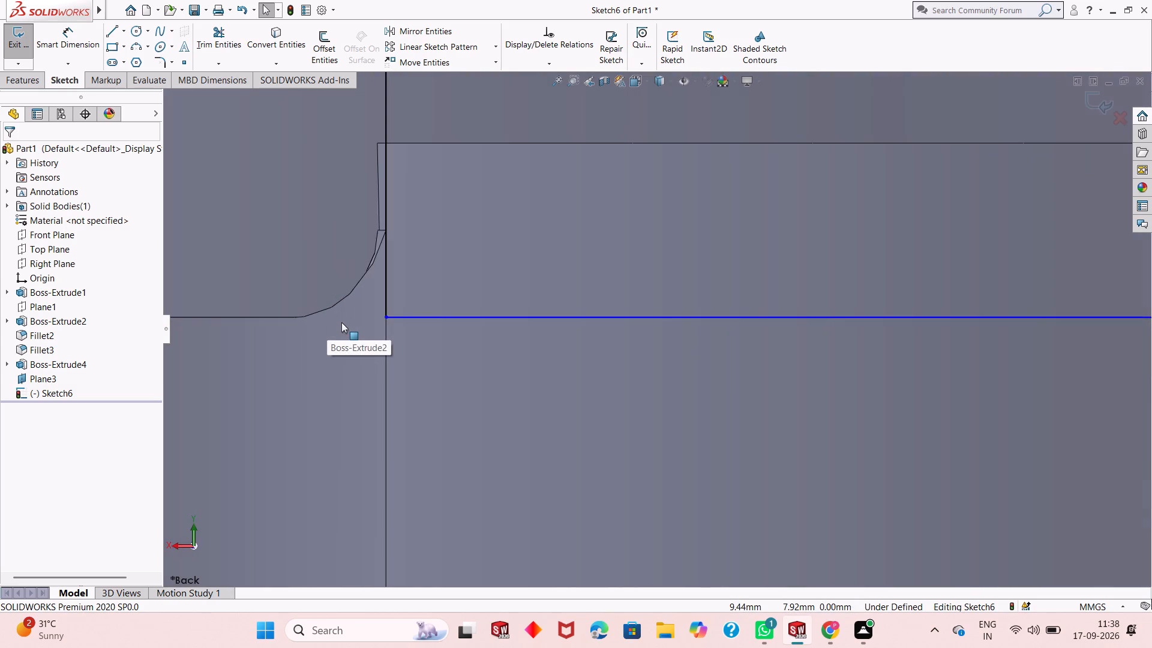
pyautogui.scroll(4, 341, 322)
pyautogui.scroll(6, 636, 361)
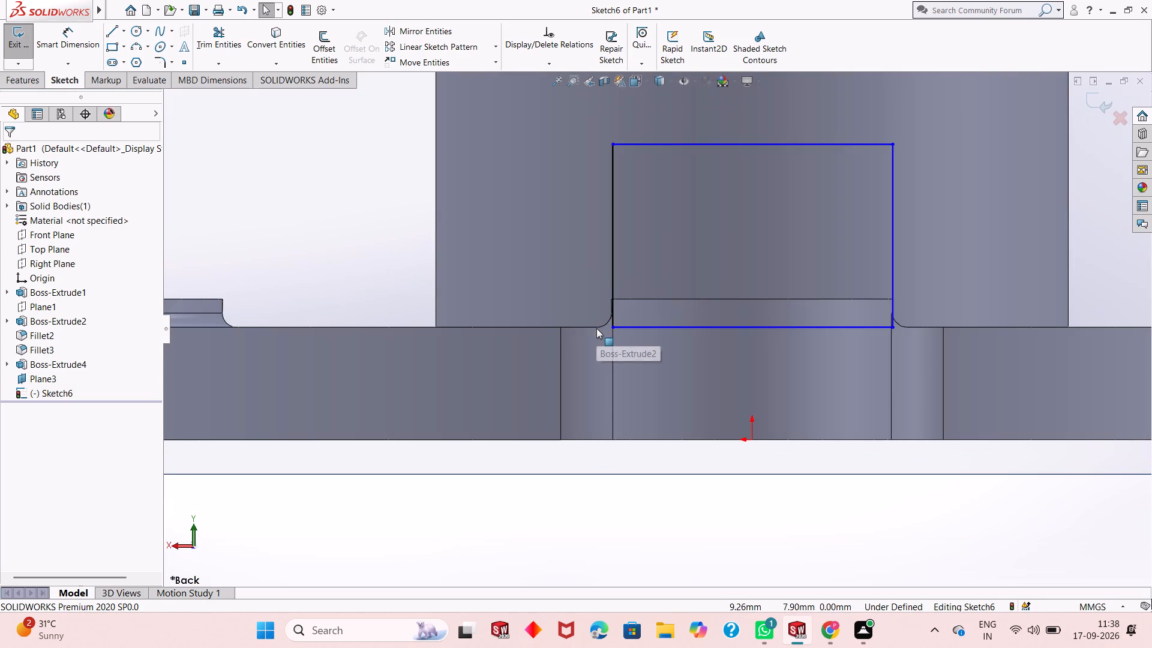
pyautogui.scroll(-2, 799, 341)
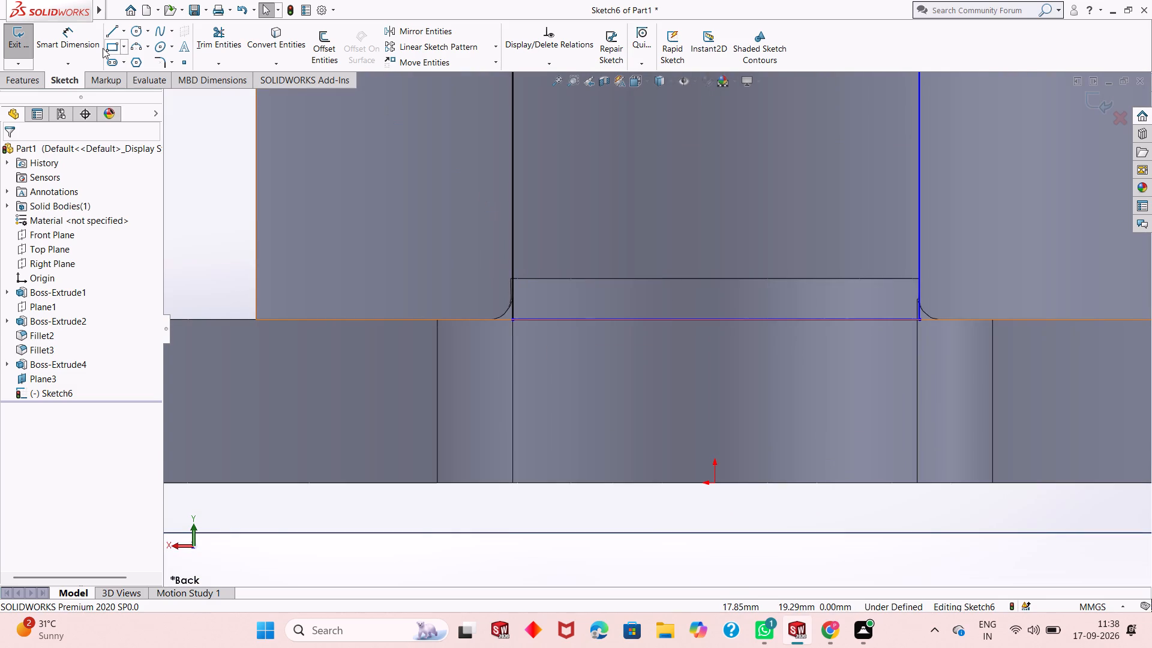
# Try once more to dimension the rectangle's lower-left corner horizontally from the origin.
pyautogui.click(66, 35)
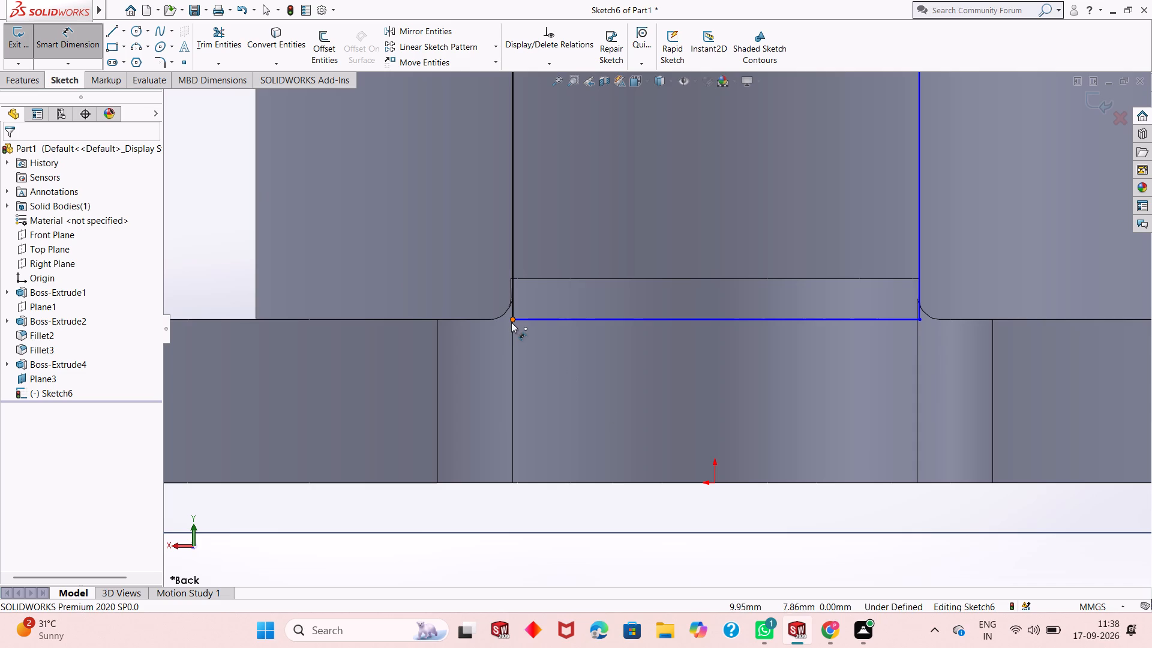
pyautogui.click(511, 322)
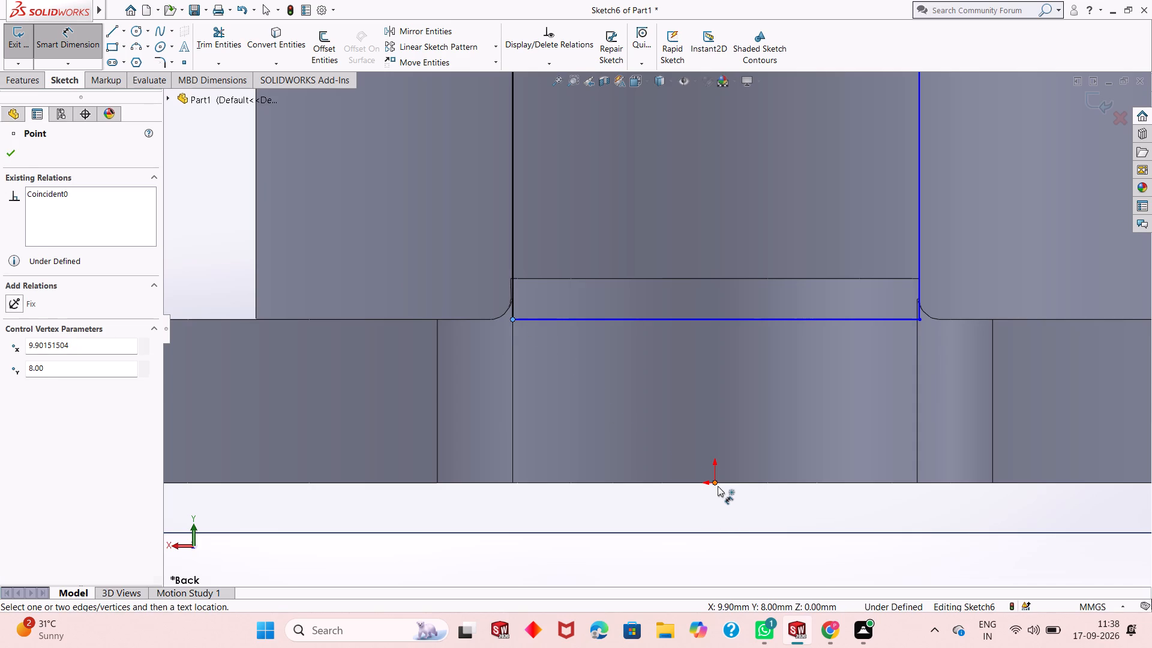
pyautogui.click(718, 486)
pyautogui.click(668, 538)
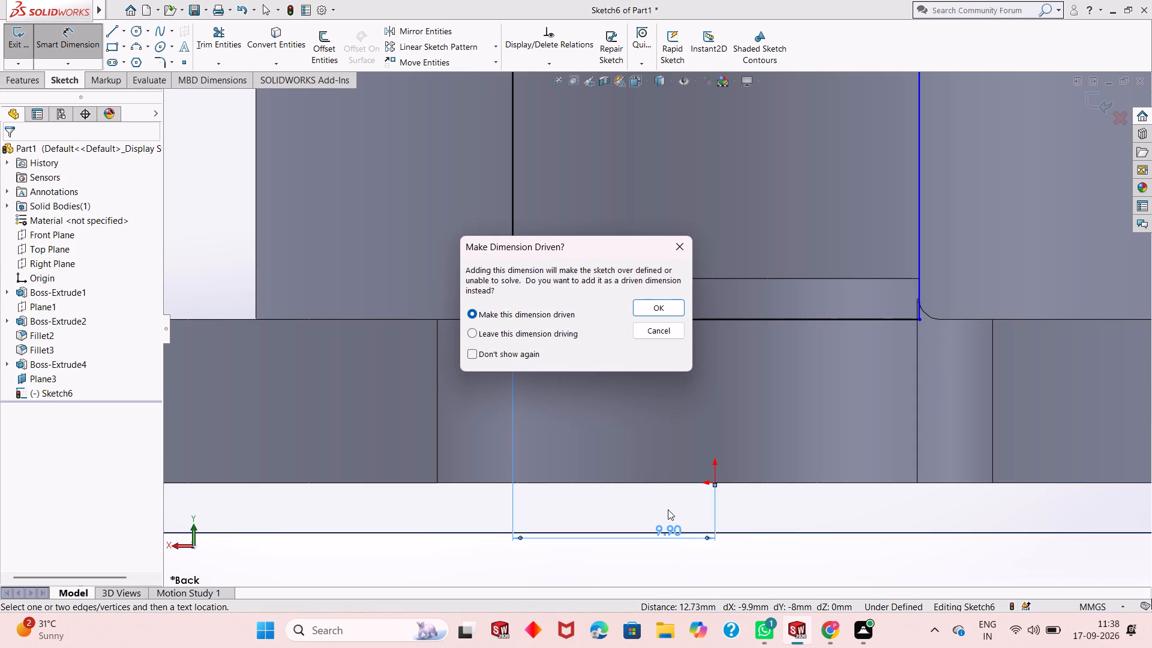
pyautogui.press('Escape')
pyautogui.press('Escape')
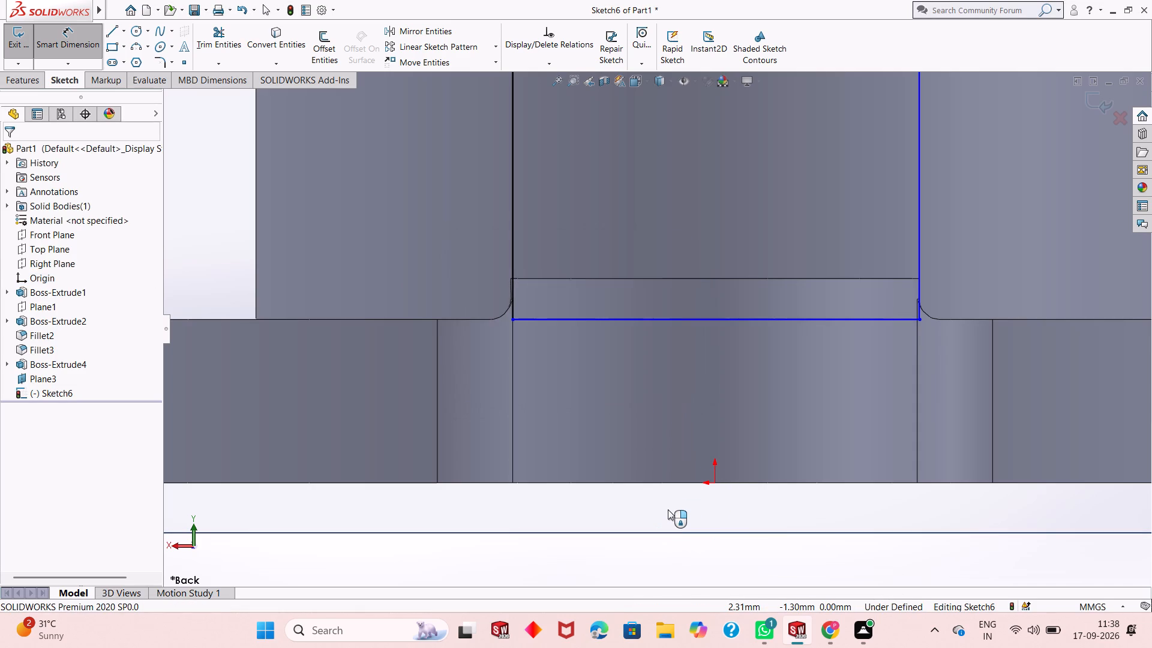
# Undo the recent edits and deletions of the rectangle's dimensions in the Plane3 sketch.
pyautogui.hotkey('ctrl', 'z')
pyautogui.hotkey('ctrl', 'z')
pyautogui.hotkey('ctrl', 'z')
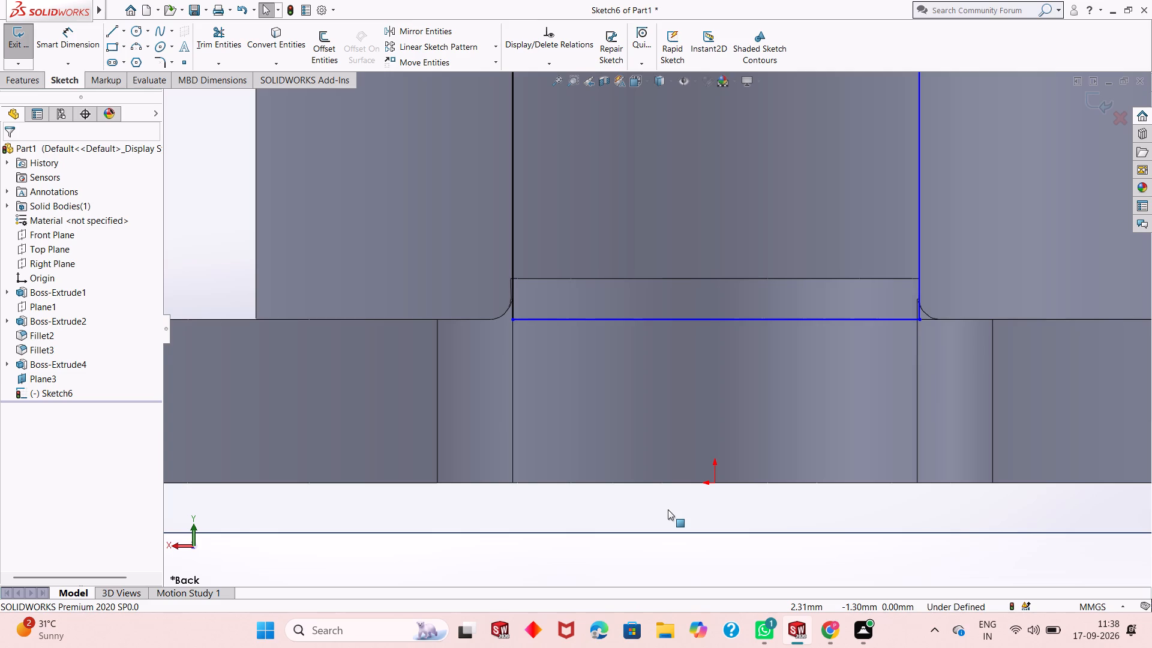
pyautogui.hotkey('ctrl', 'z')
pyautogui.hotkey('ctrl', 'z')
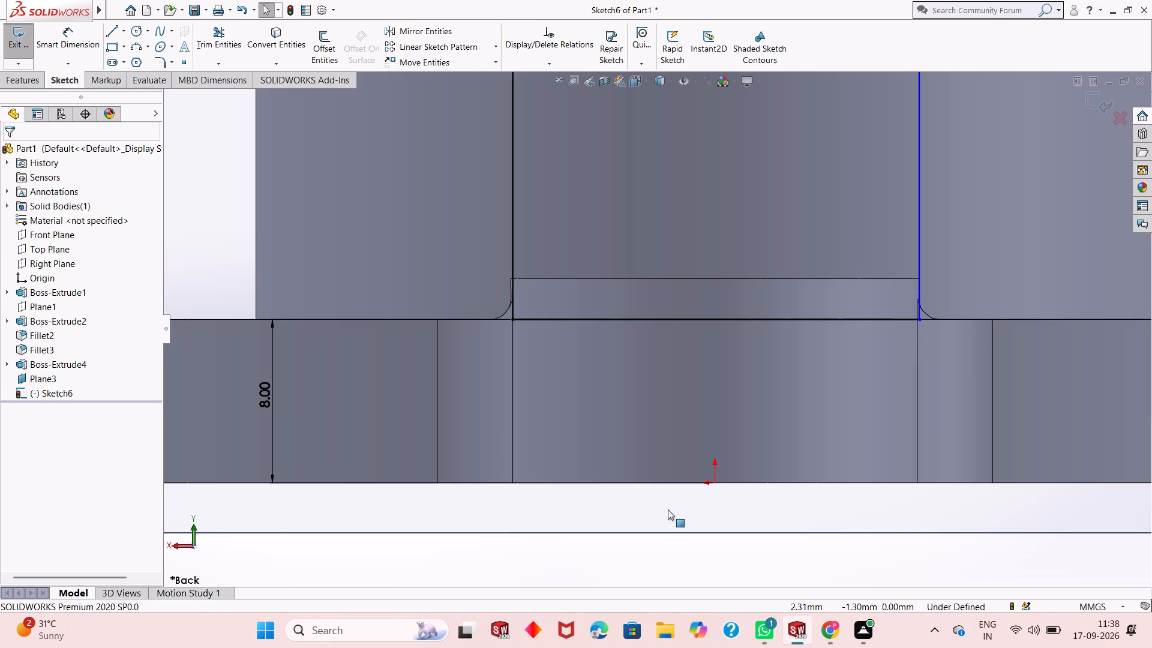
pyautogui.keyDown('ctrl'); pyautogui.scroll(3, 668, 509); pyautogui.keyUp('ctrl')
pyautogui.hotkey('ctrl', 'z')
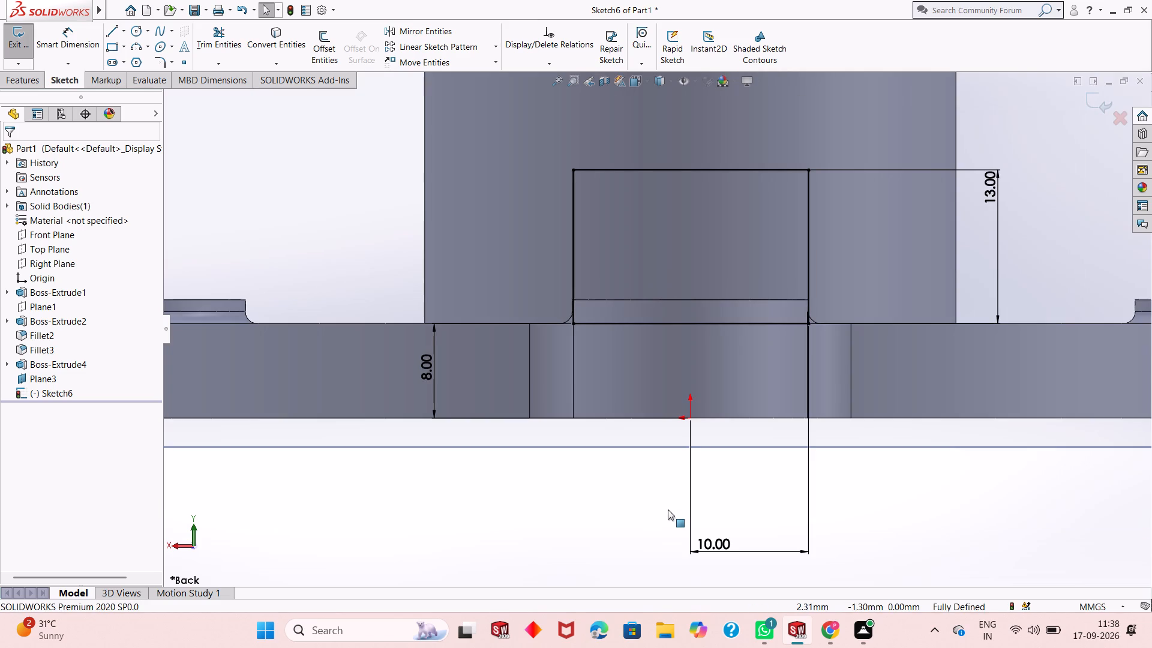
# Set the horizontal distance between the origin and the rectangle's lower-right corner to 9.90 mm.
pyautogui.tripleClick(721, 548)
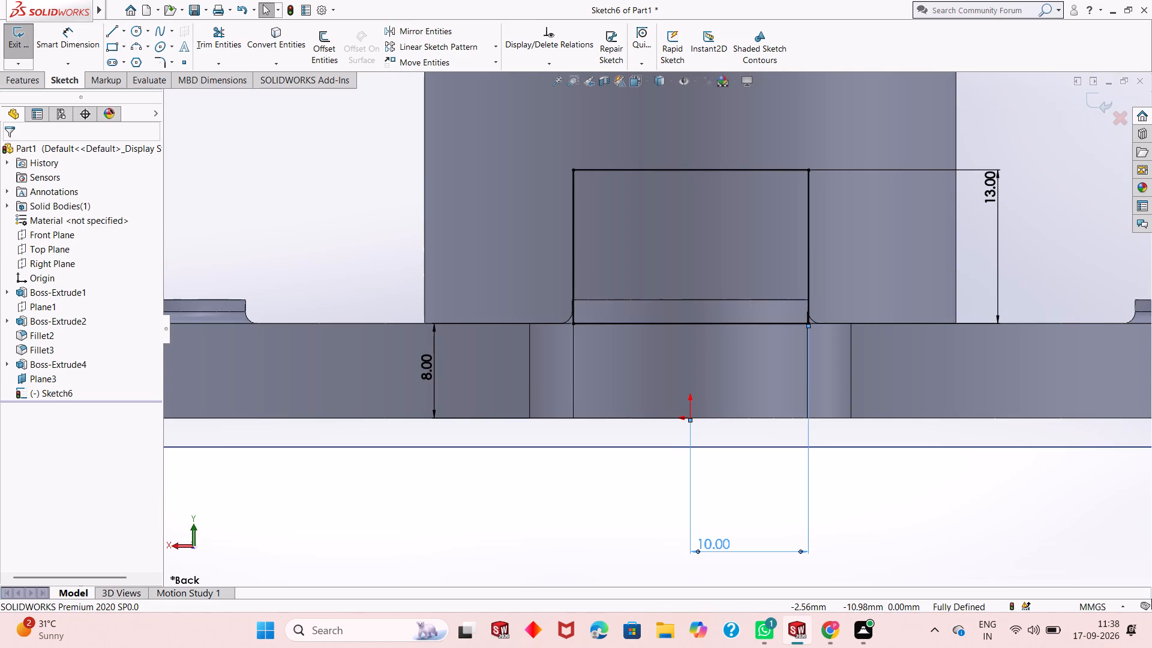
pyautogui.write('9.90')
pyautogui.press('Return')
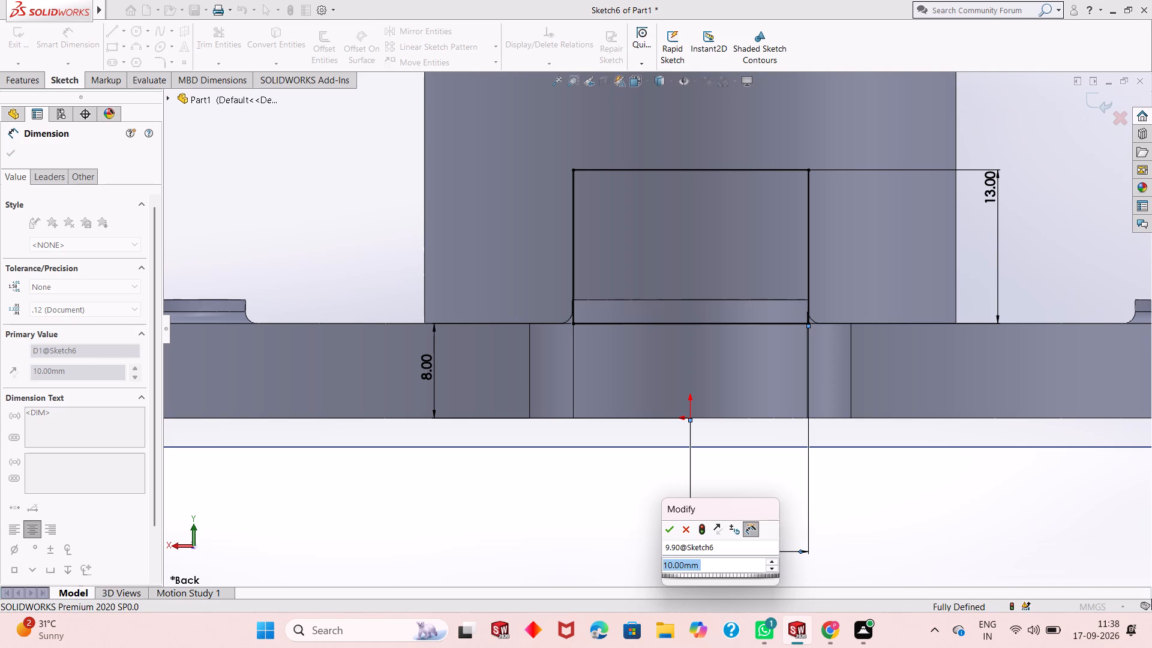
pyautogui.write('9.9')
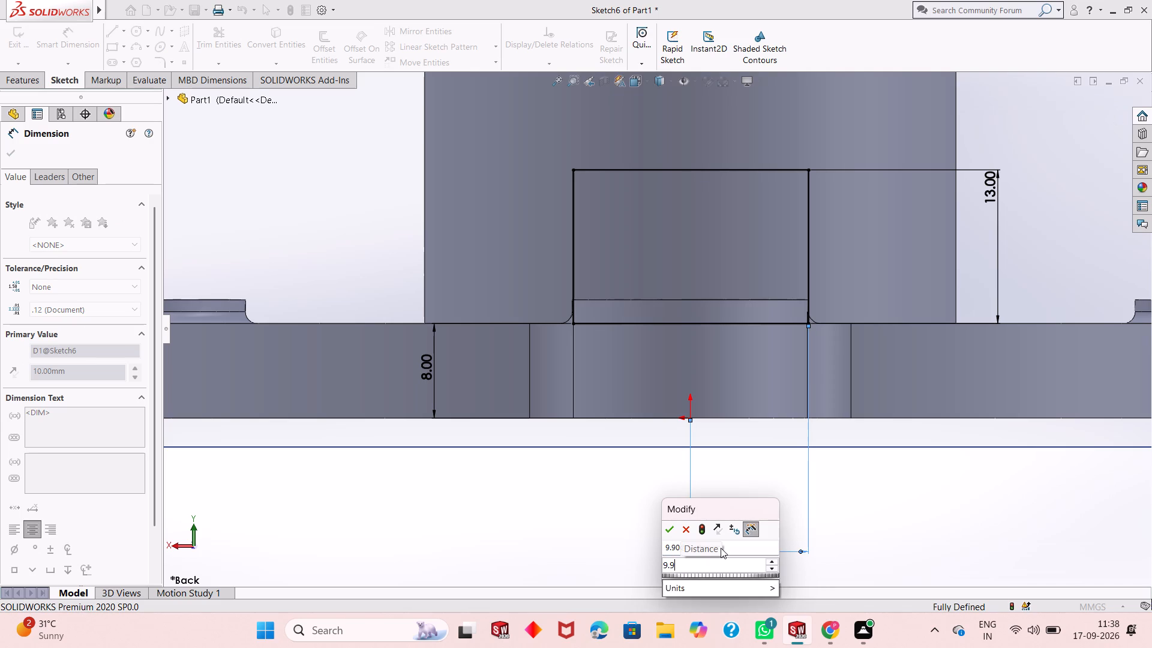
pyautogui.press('0')
pyautogui.press('Return')
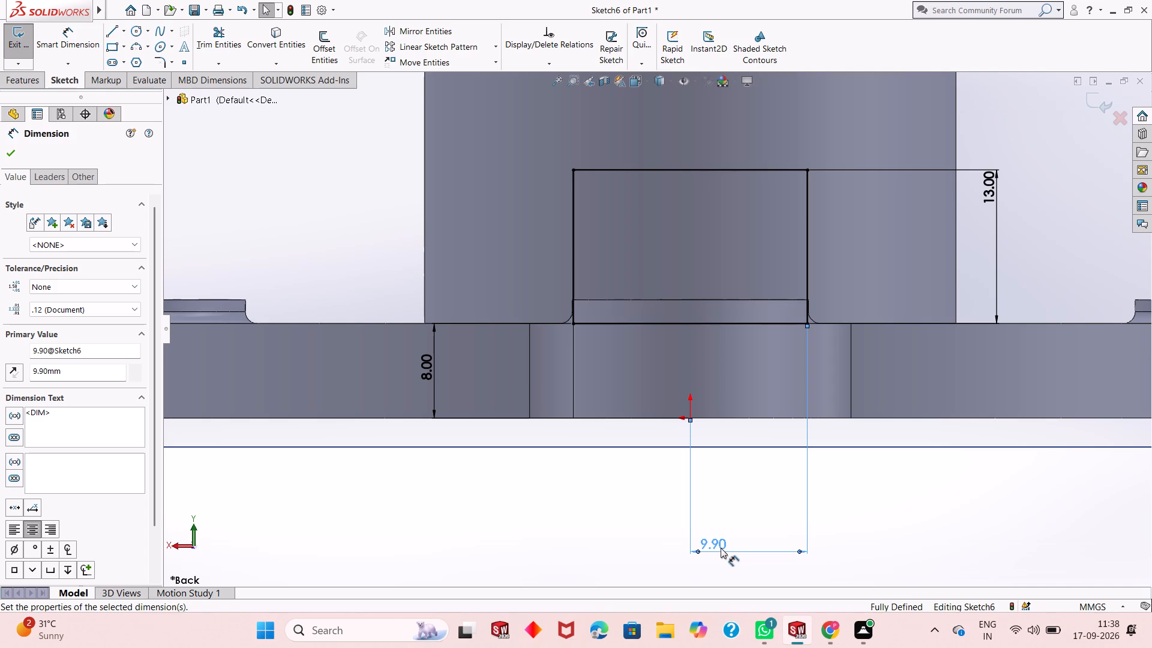
pyautogui.scroll(-3, 677, 292)
pyautogui.scroll(2, 692, 331)
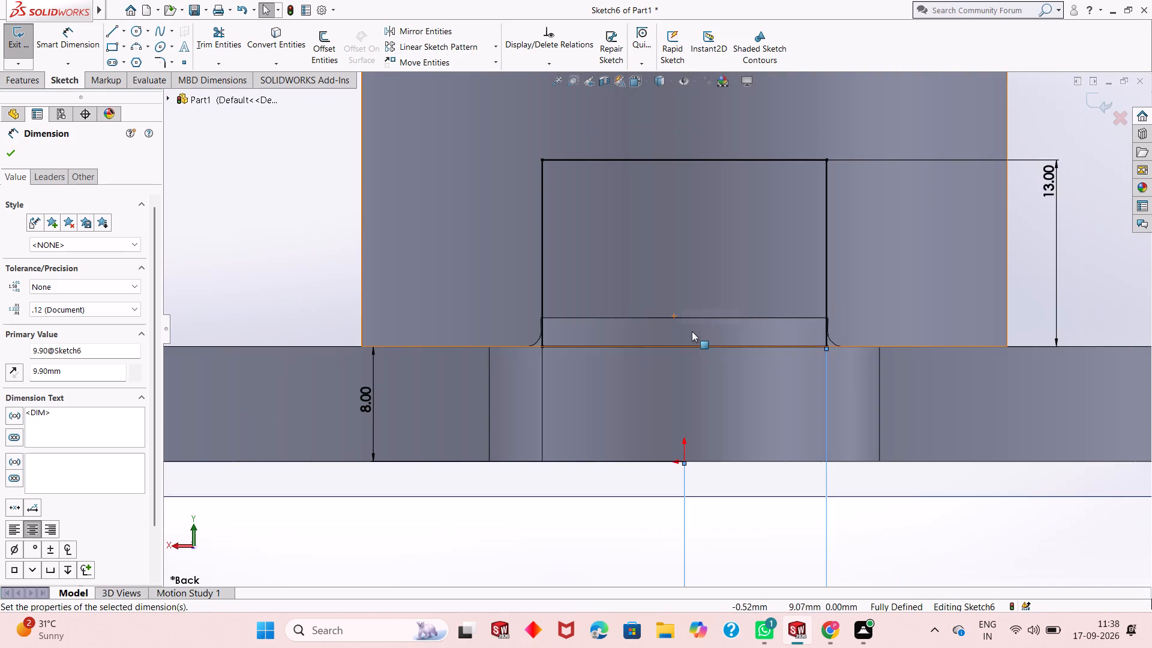
pyautogui.scroll(1, 694, 361)
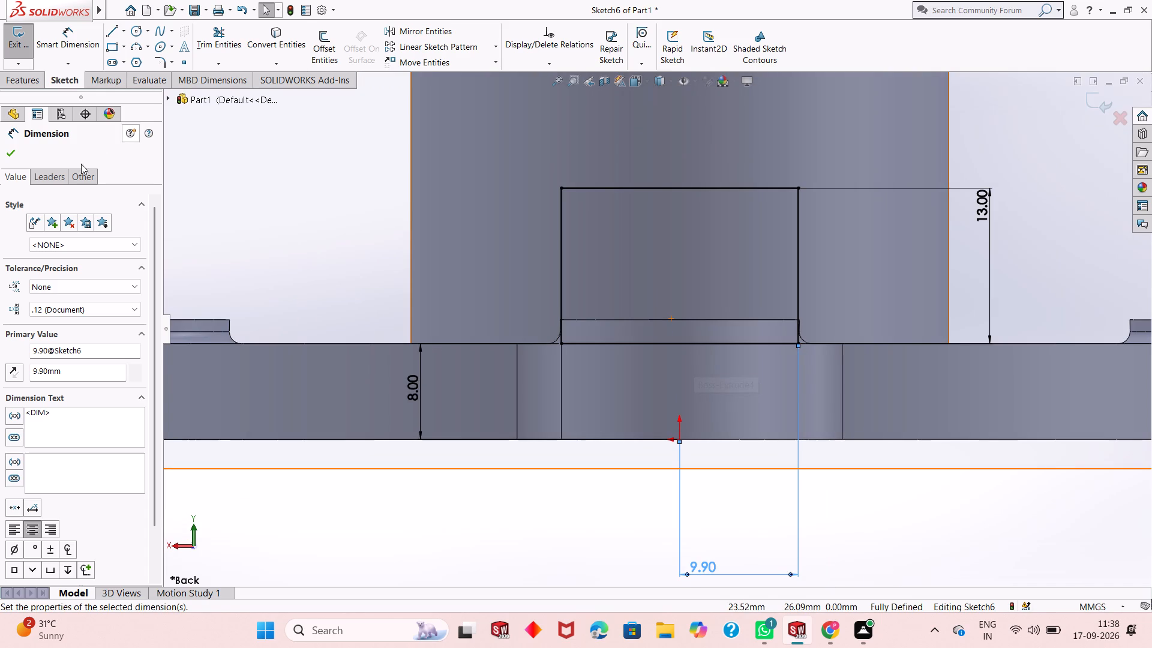
pyautogui.click(16, 159)
# Extrude the rectangle as a 41 mm blind boss in the reversed direction, towards the rim boss, merged with the body.
pyautogui.click(28, 78)
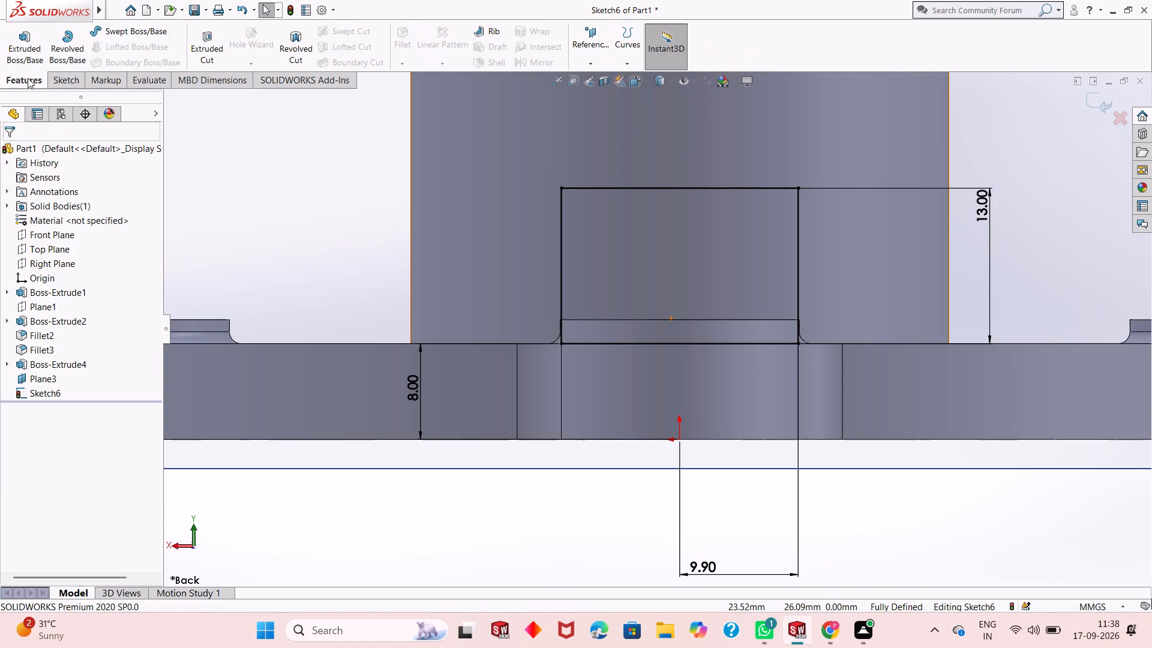
pyautogui.click(26, 55)
pyautogui.moveTo(499, 263); pyautogui.dragTo(551, 276, button='middle')
pyautogui.click(14, 233)
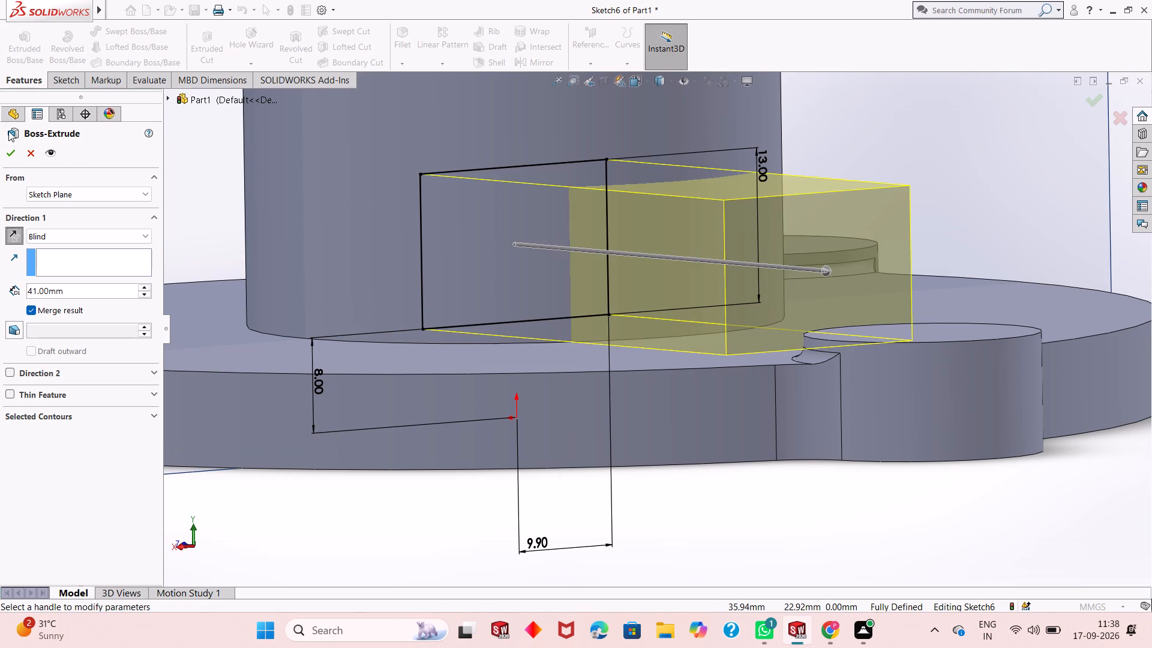
pyautogui.click(11, 151)
# Start a new sketch on the long vertical side face of the extruded block and view it face-on.
pyautogui.scroll(-2, 640, 385)
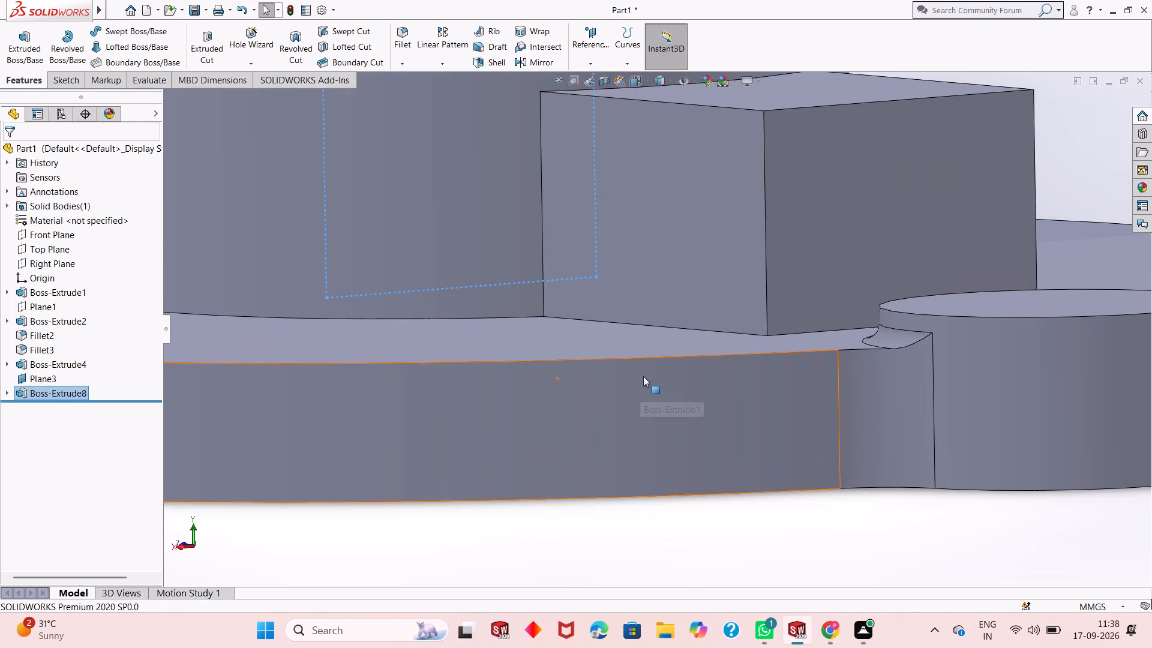
pyautogui.moveTo(659, 344); pyautogui.dragTo(725, 337, button='middle')
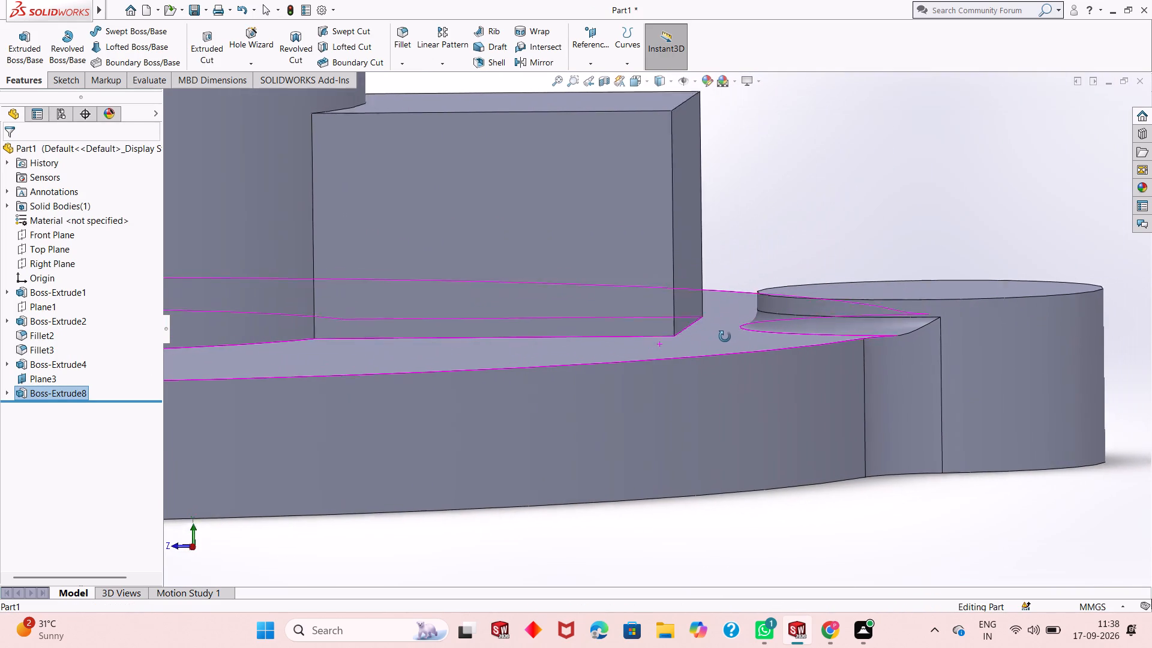
pyautogui.moveTo(725, 337); pyautogui.dragTo(518, 376, button='middle')
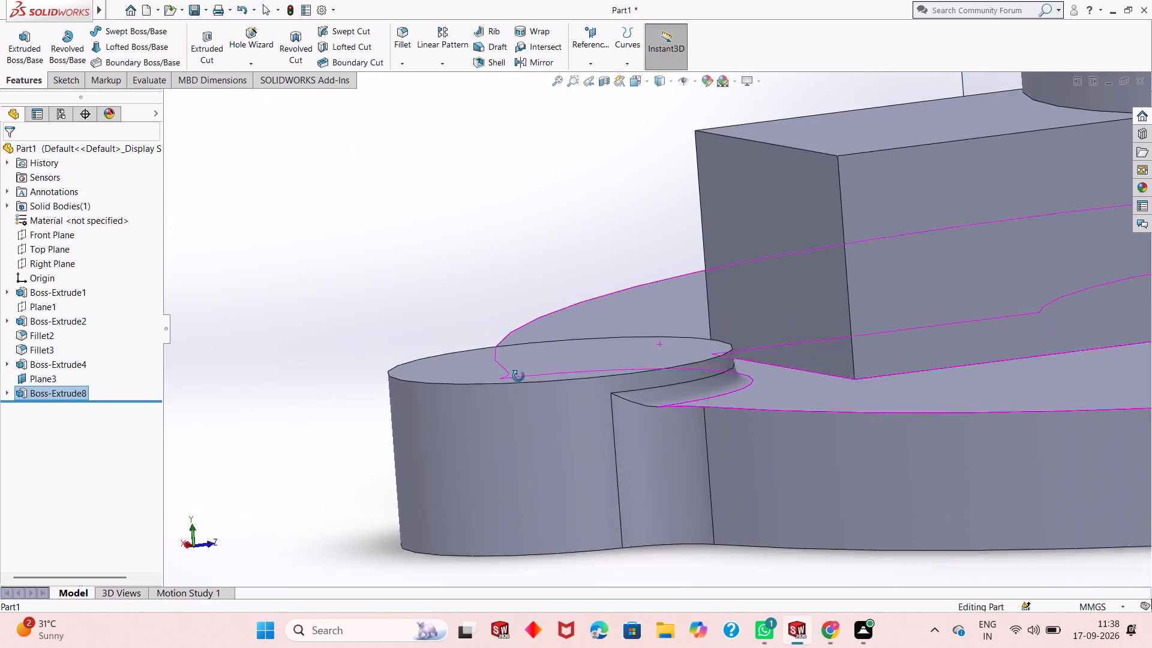
pyautogui.moveTo(518, 376); pyautogui.dragTo(712, 416, button='middle')
pyautogui.scroll(2, 260, 197)
pyautogui.scroll(2, 410, 223)
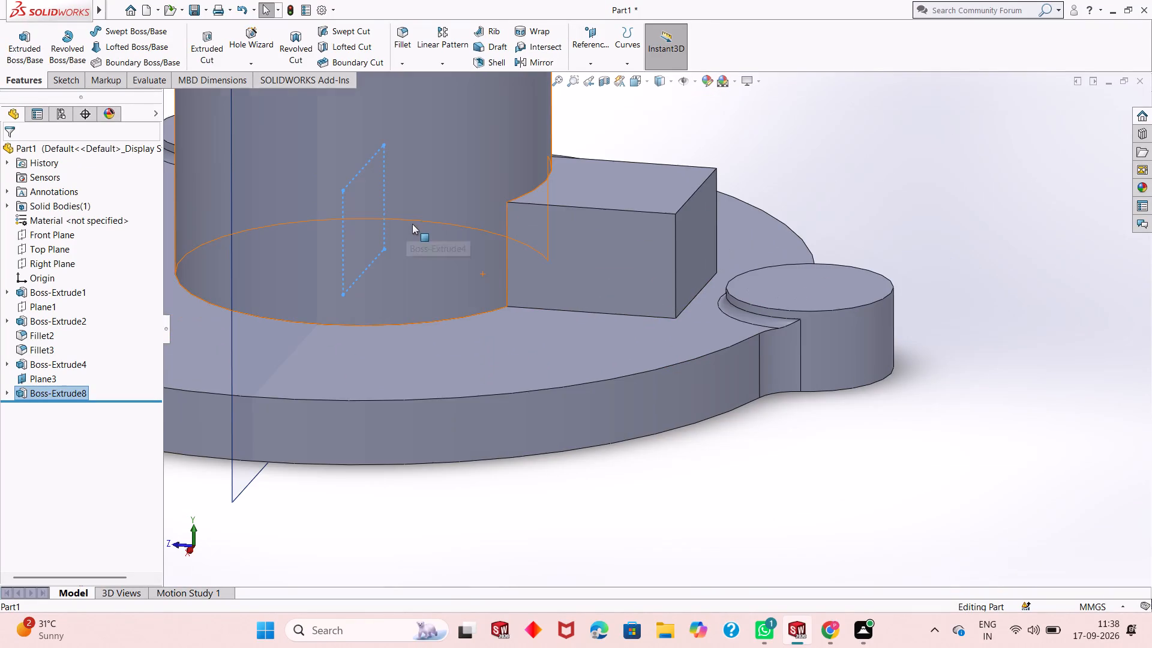
pyautogui.scroll(-2, 592, 167)
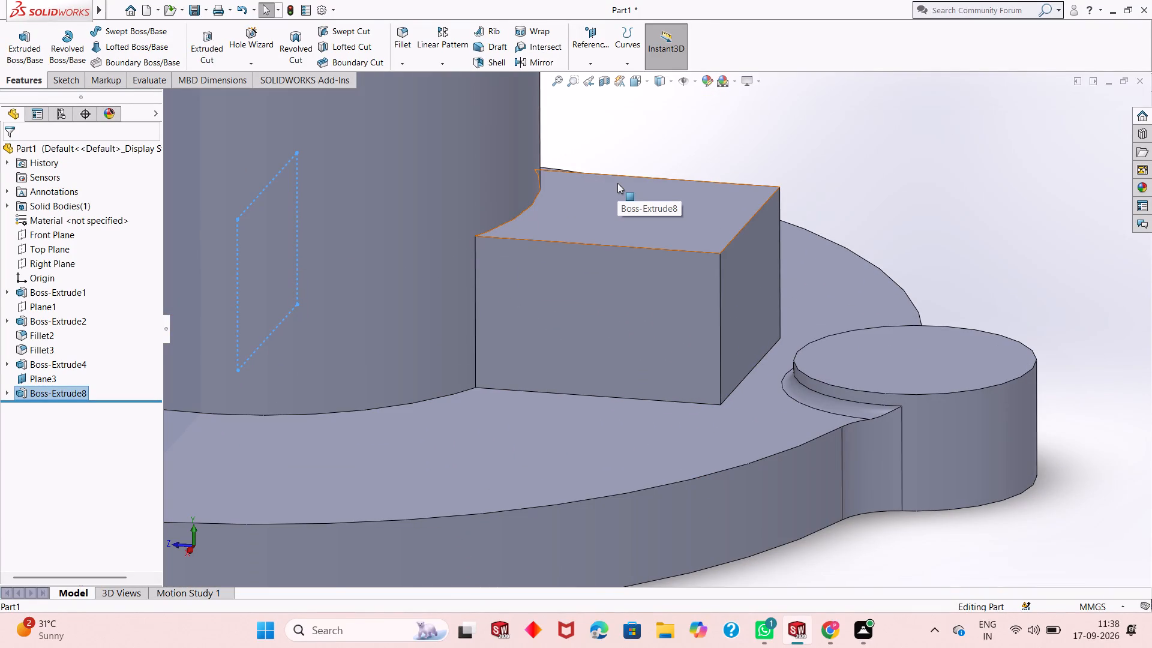
pyautogui.click(679, 295)
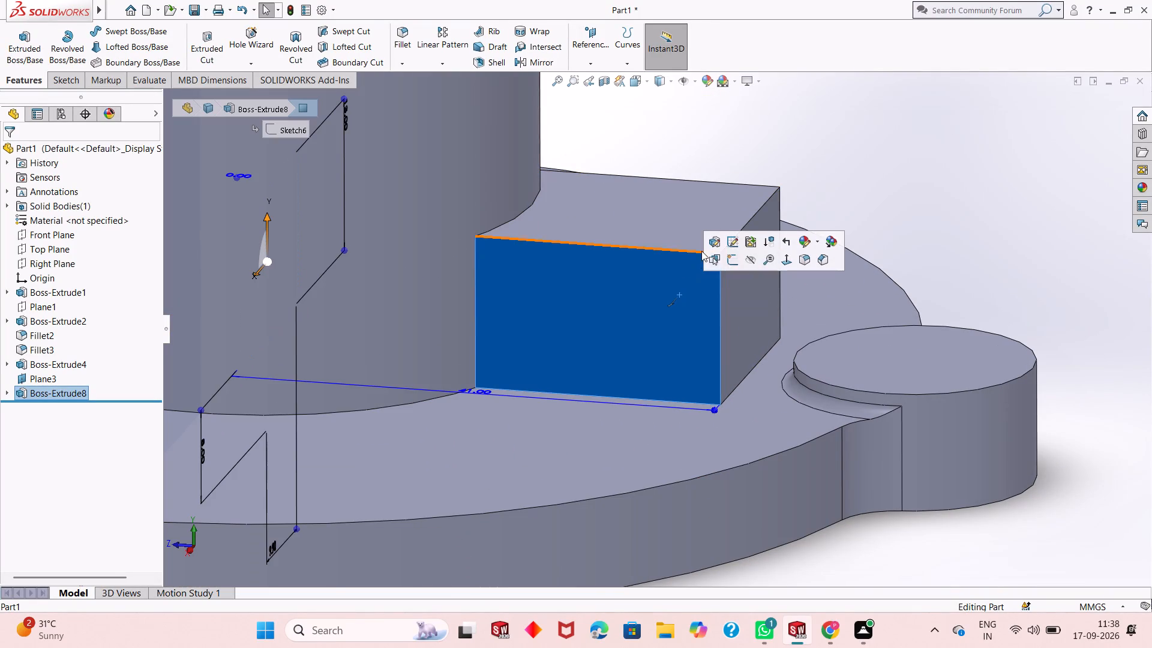
pyautogui.click(731, 260)
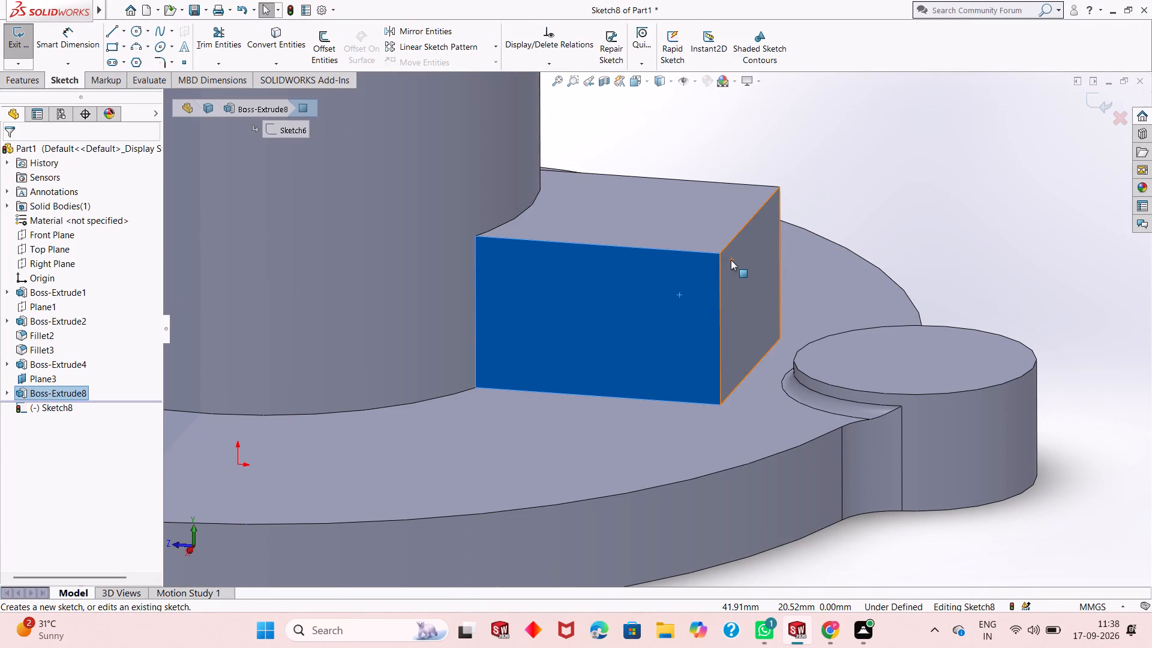
pyautogui.hotkey('ctrl', '8')
pyautogui.press('Escape')
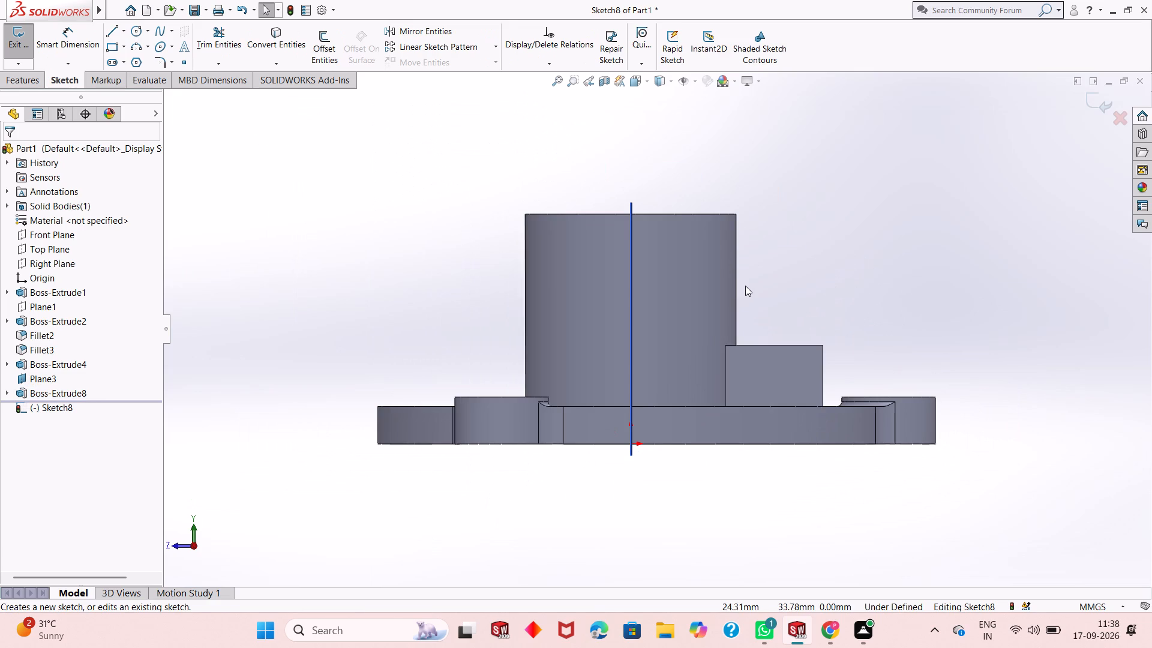
# Sketch a circle of about 15.4 mm radius above the block, overlapping the central cylinder's edge.
pyautogui.scroll(-3, 746, 287)
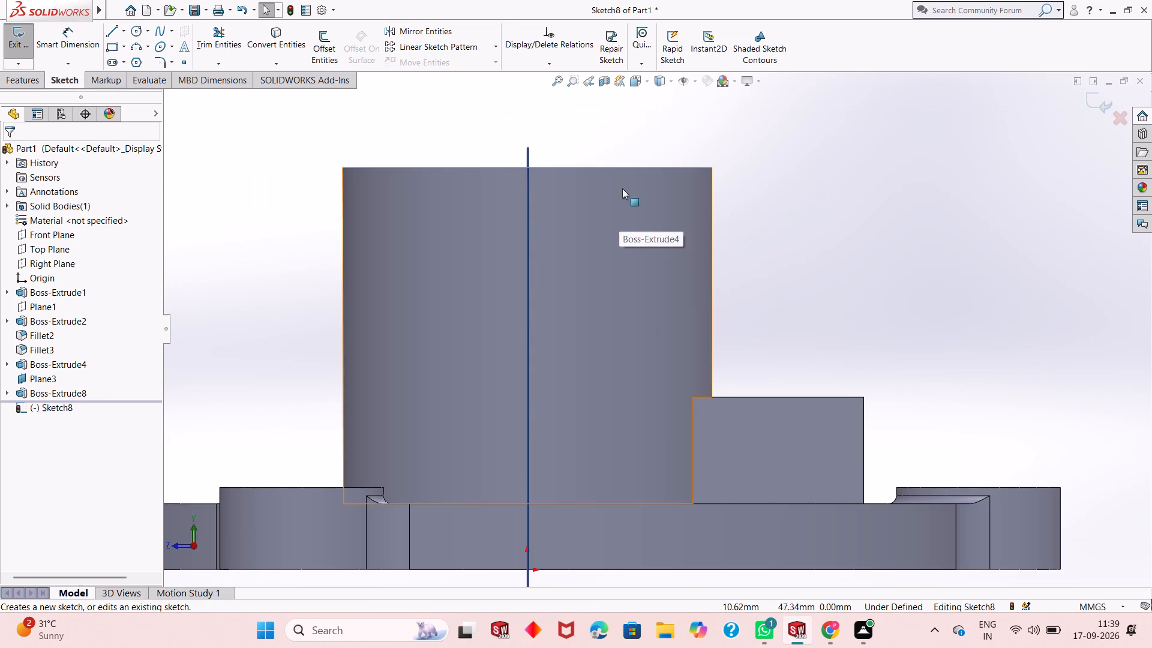
pyautogui.click(139, 31)
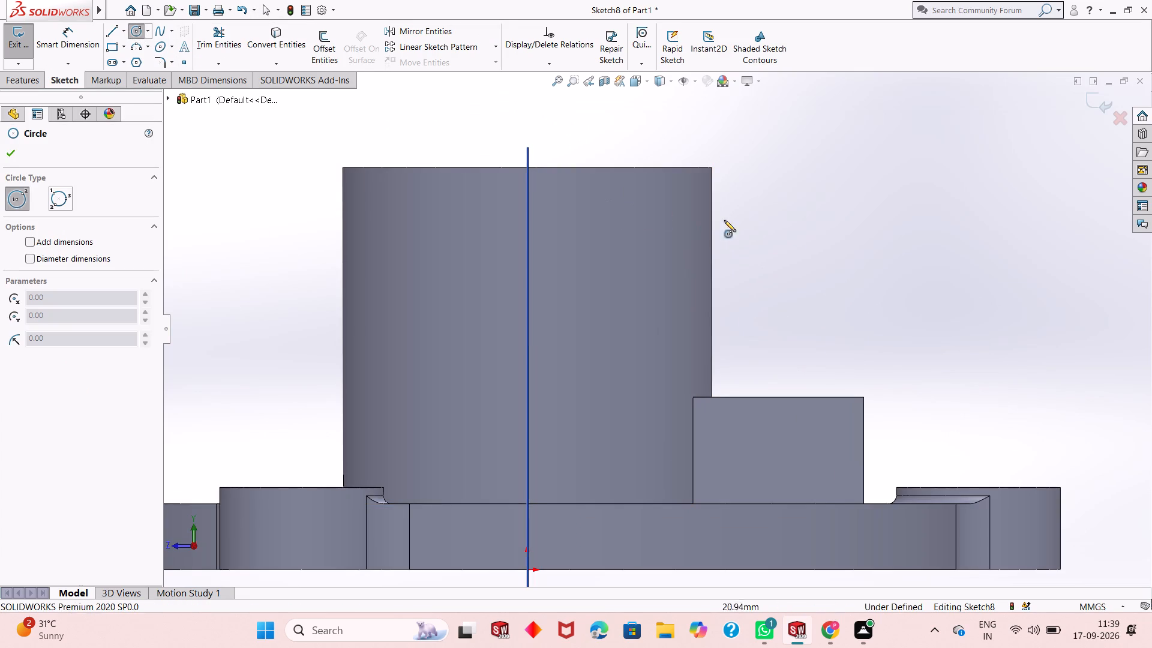
pyautogui.click(787, 244)
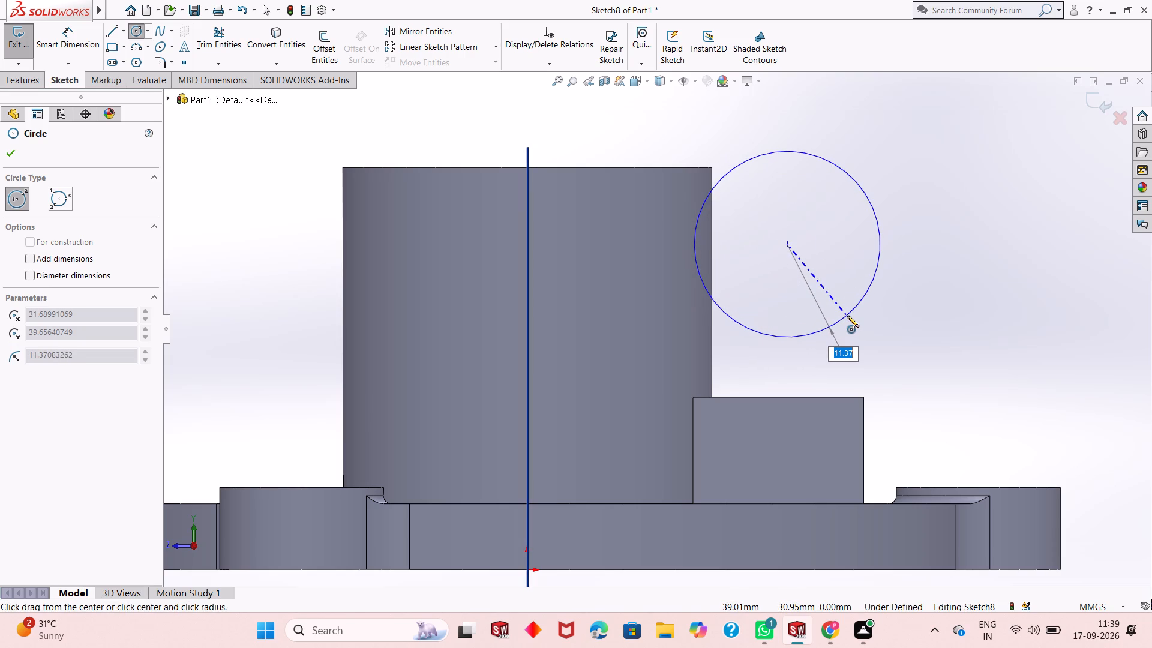
pyautogui.click(892, 316)
pyautogui.rightClick(940, 211)
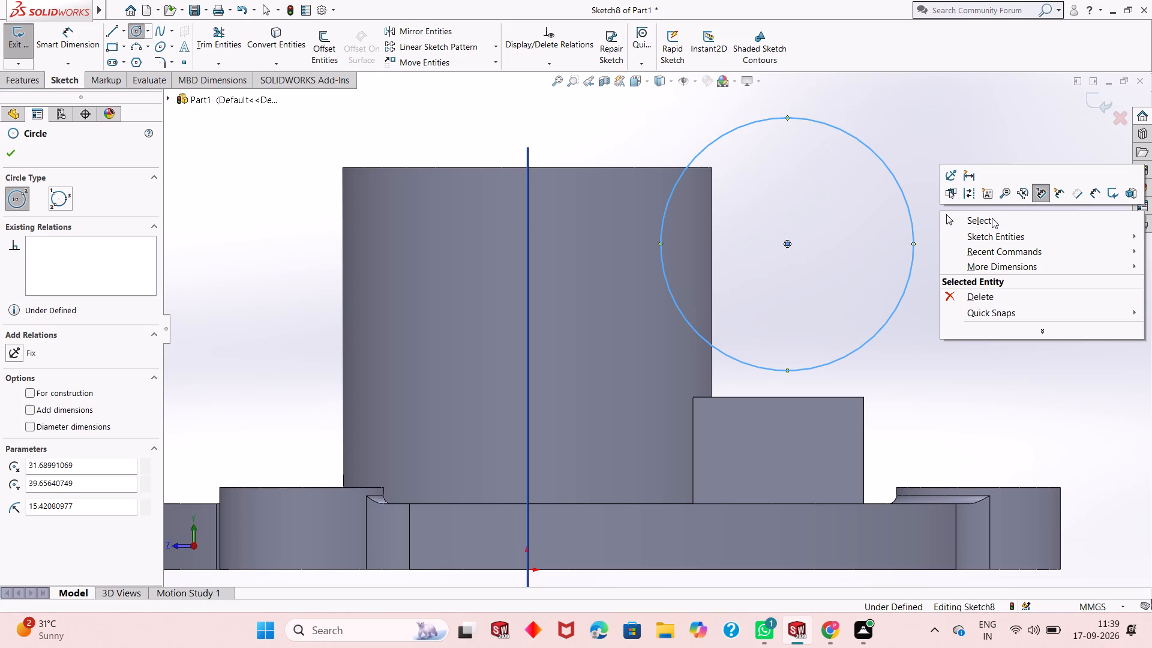
pyautogui.click(992, 218)
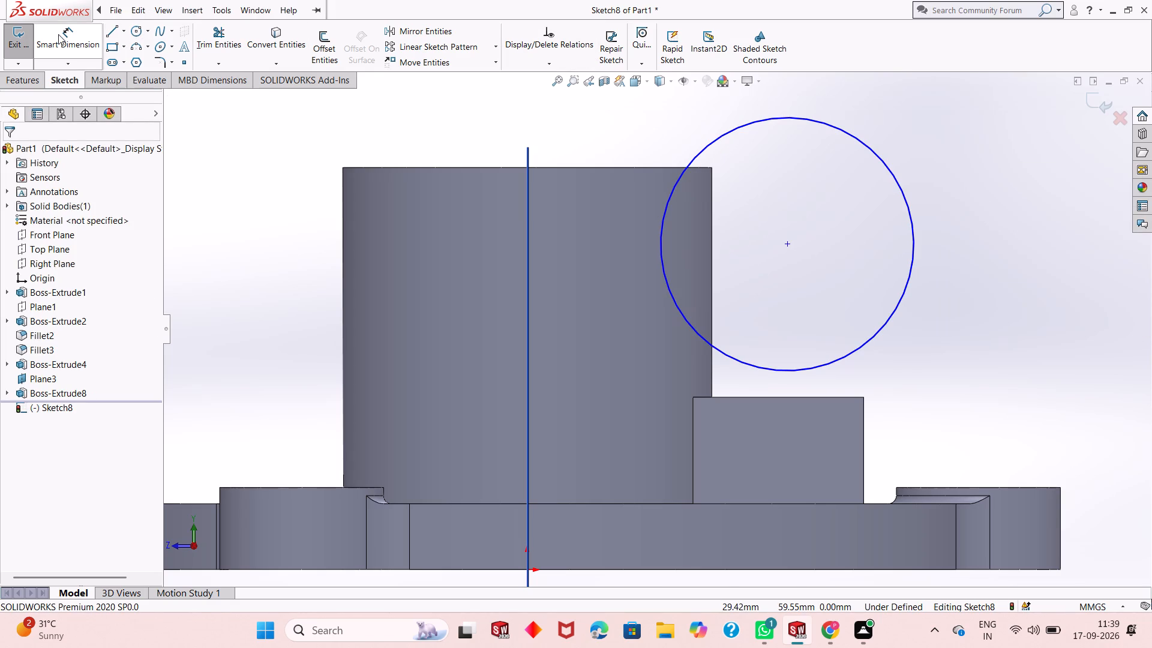
# Dimension the circle's diameter as 32 mm.
pyautogui.click(58, 35)
pyautogui.click(905, 205)
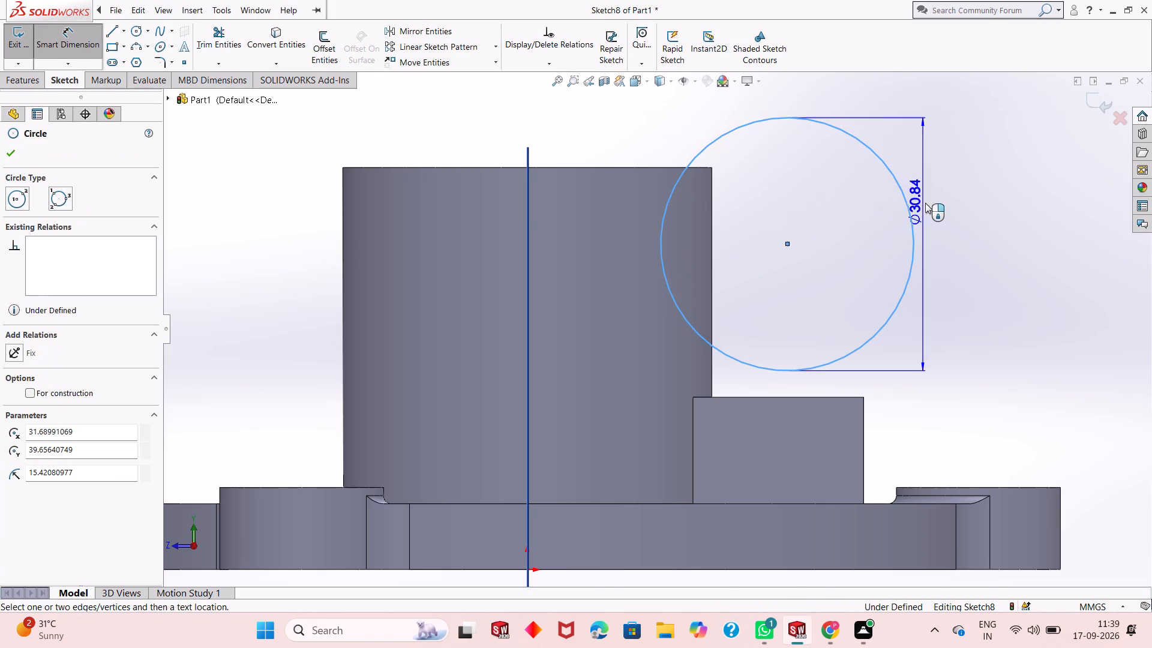
pyautogui.click(1022, 419)
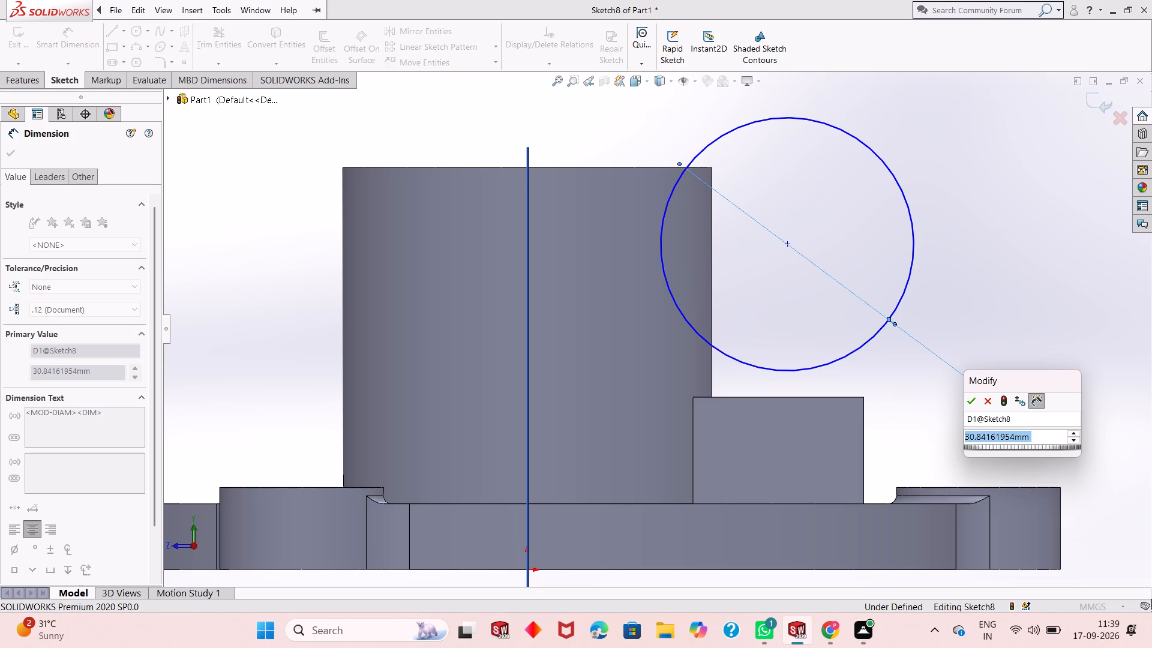
pyautogui.press('3')
pyautogui.press('2')
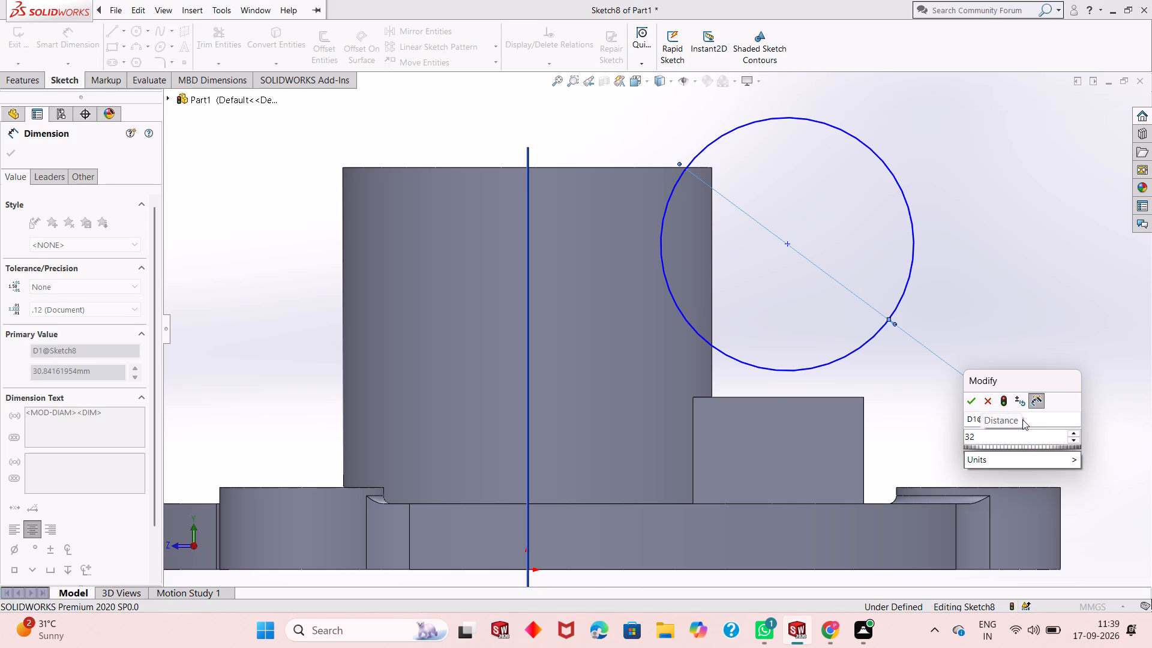
pyautogui.click(974, 399)
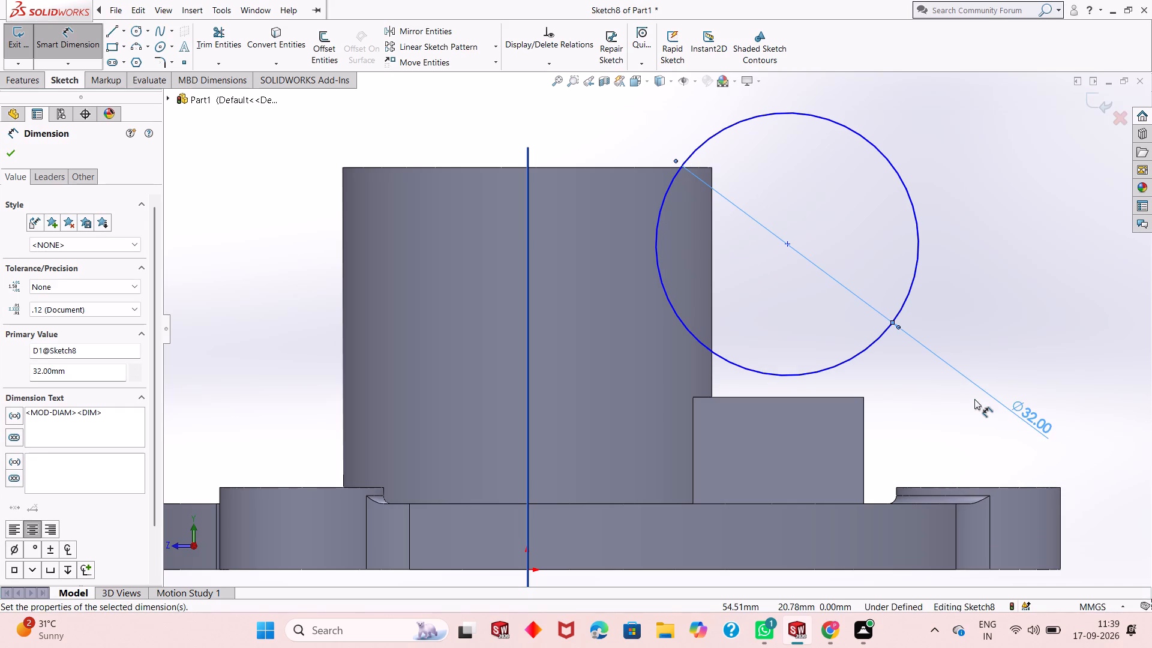
pyautogui.scroll(1, 743, 280)
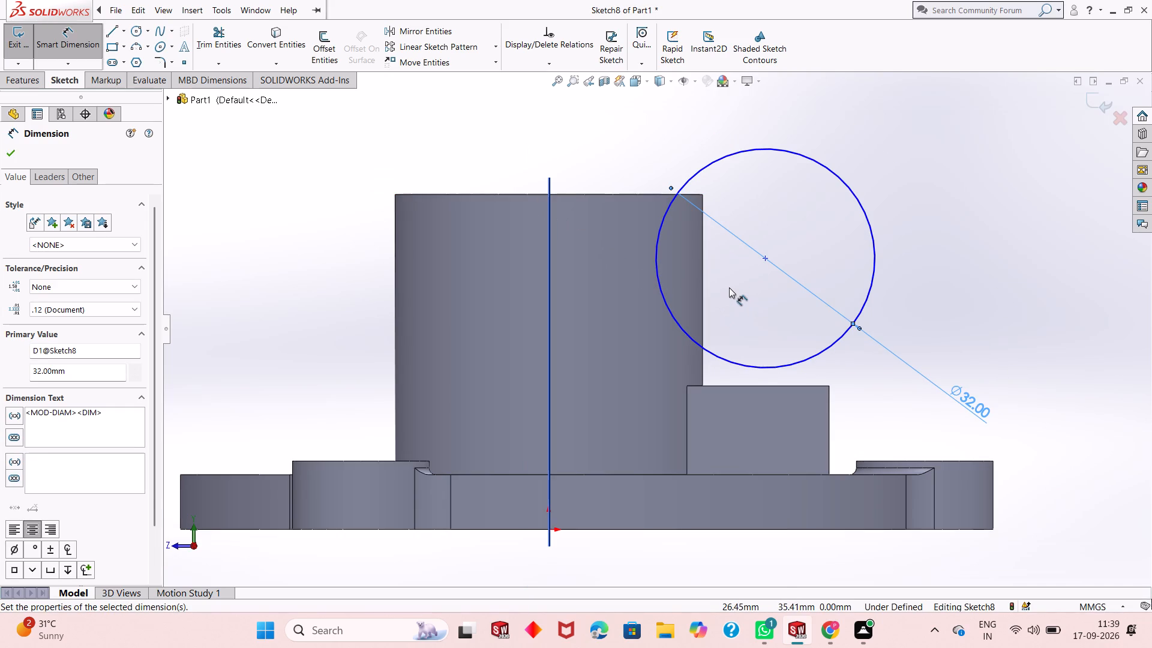
pyautogui.press('Escape')
pyautogui.press('Escape')
pyautogui.press('Escape')
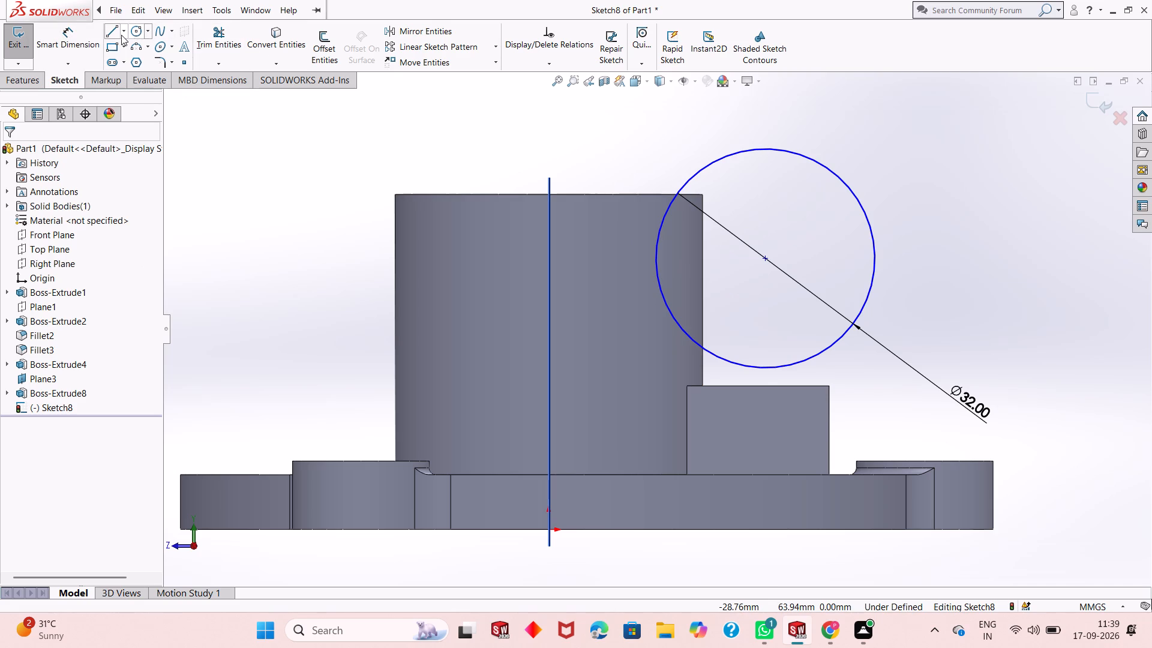
# Draw a vertical centreline about 49 mm long from the origin up to the central cylinder's top edge.
pyautogui.click(121, 35)
pyautogui.click(143, 67)
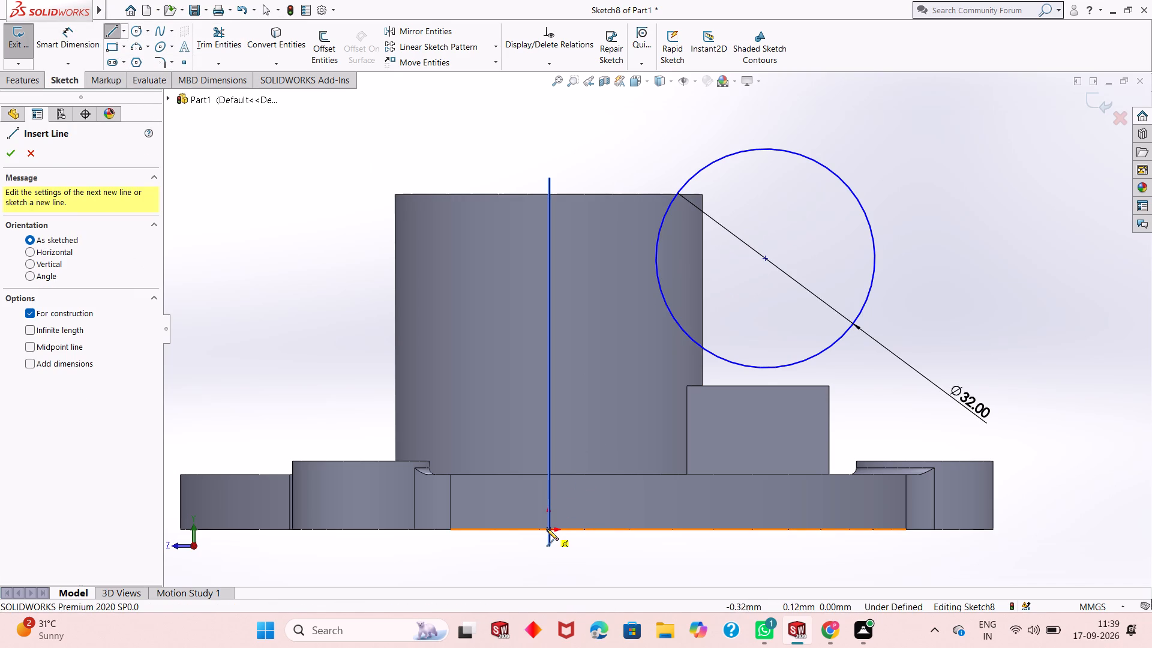
pyautogui.click(551, 529)
pyautogui.click(550, 195)
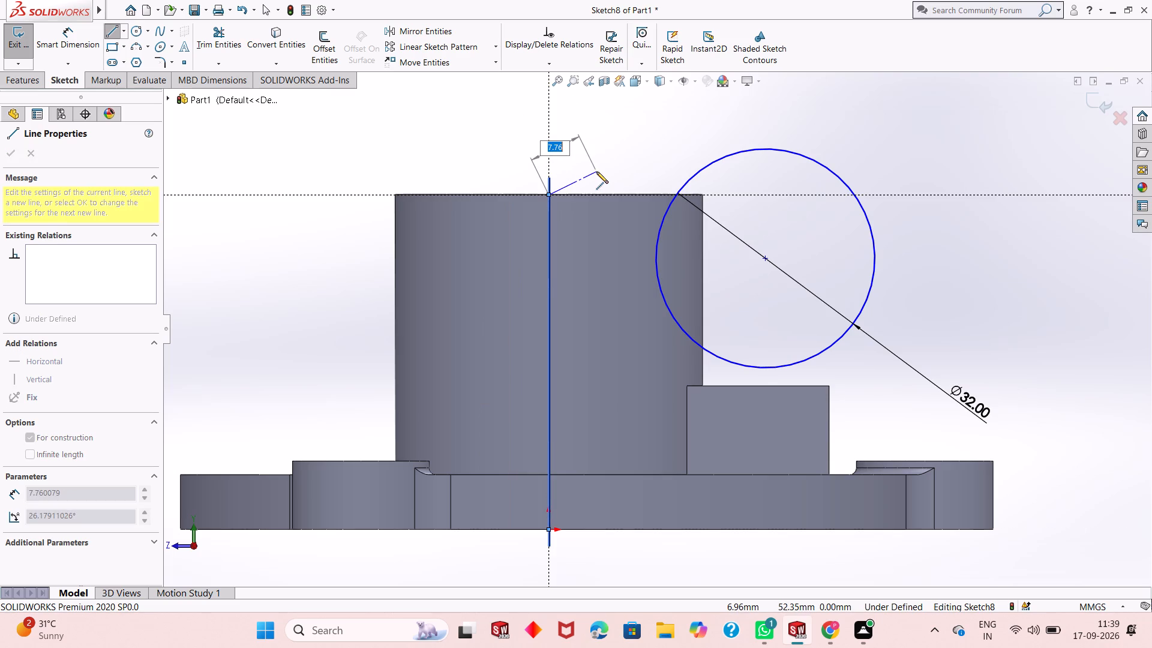
pyautogui.press('Escape')
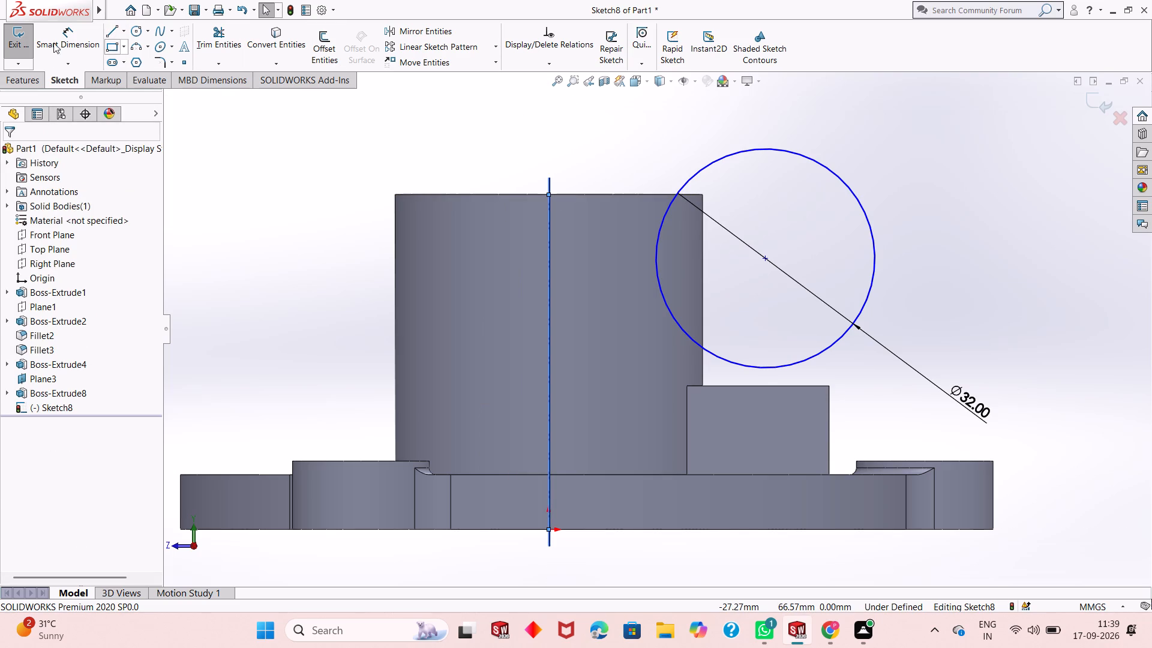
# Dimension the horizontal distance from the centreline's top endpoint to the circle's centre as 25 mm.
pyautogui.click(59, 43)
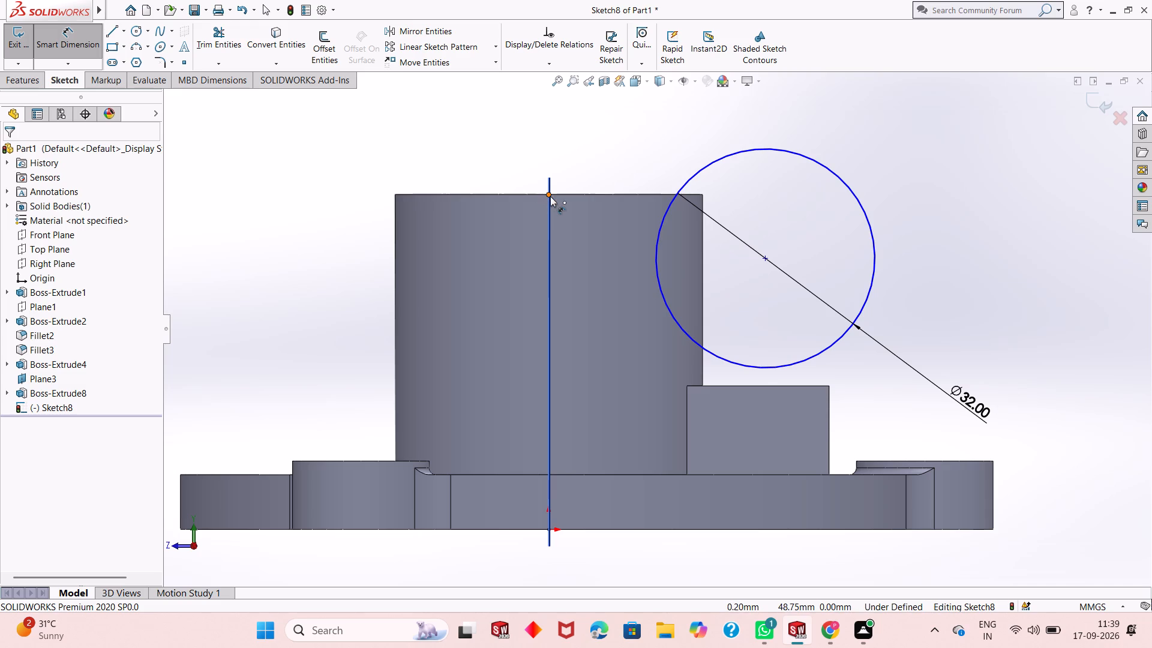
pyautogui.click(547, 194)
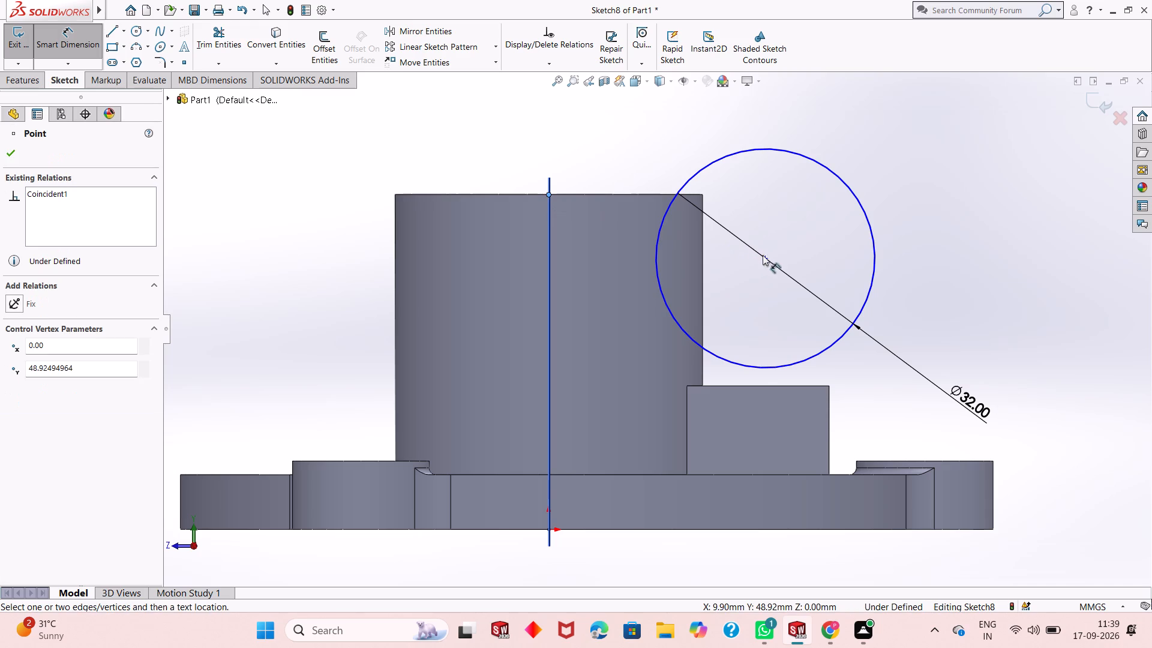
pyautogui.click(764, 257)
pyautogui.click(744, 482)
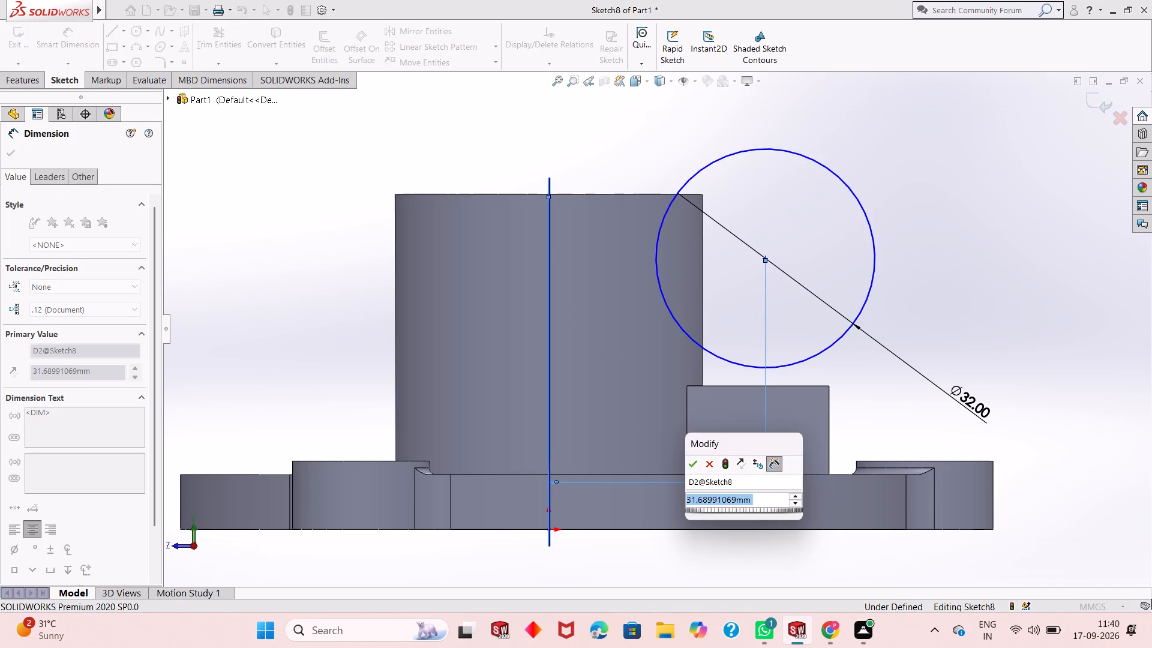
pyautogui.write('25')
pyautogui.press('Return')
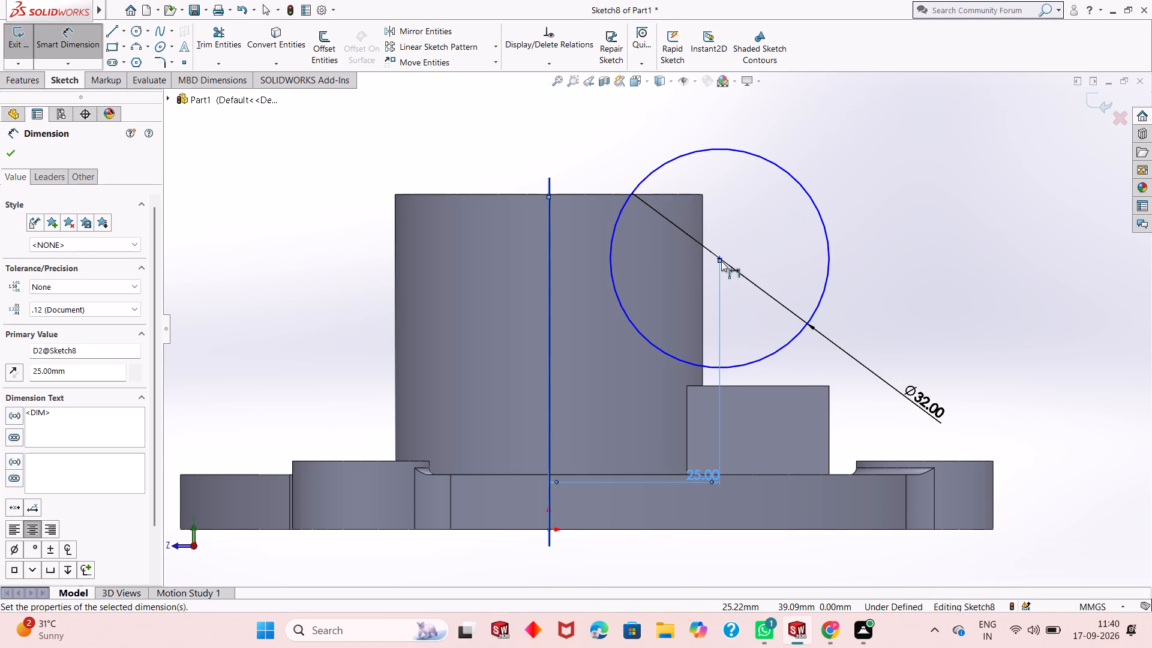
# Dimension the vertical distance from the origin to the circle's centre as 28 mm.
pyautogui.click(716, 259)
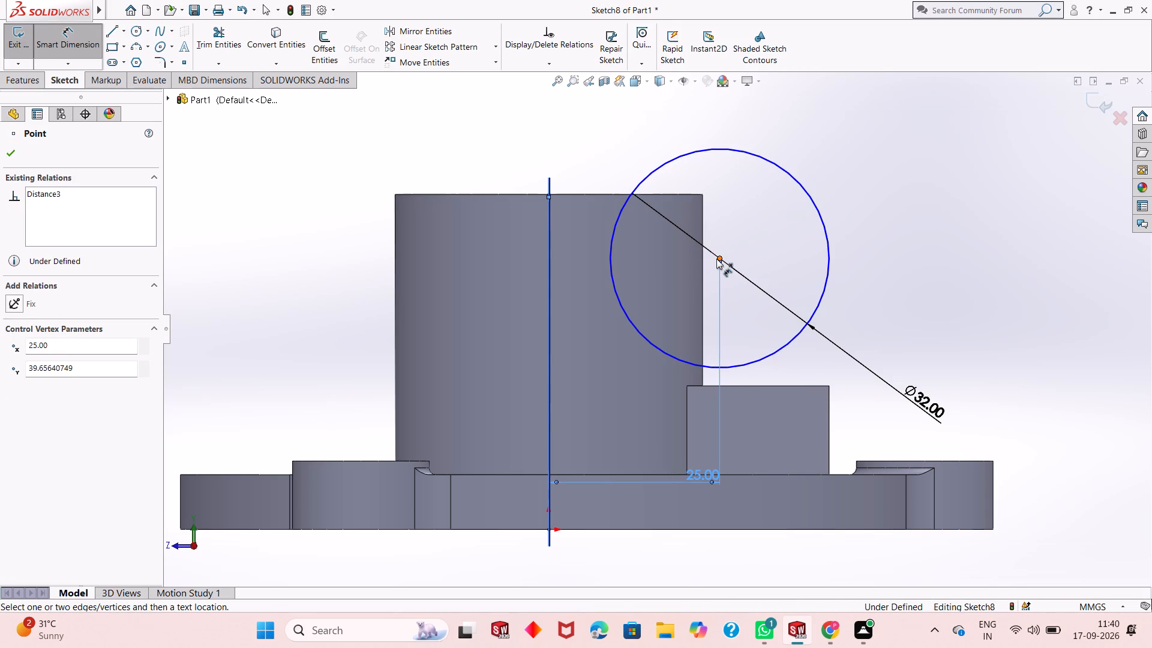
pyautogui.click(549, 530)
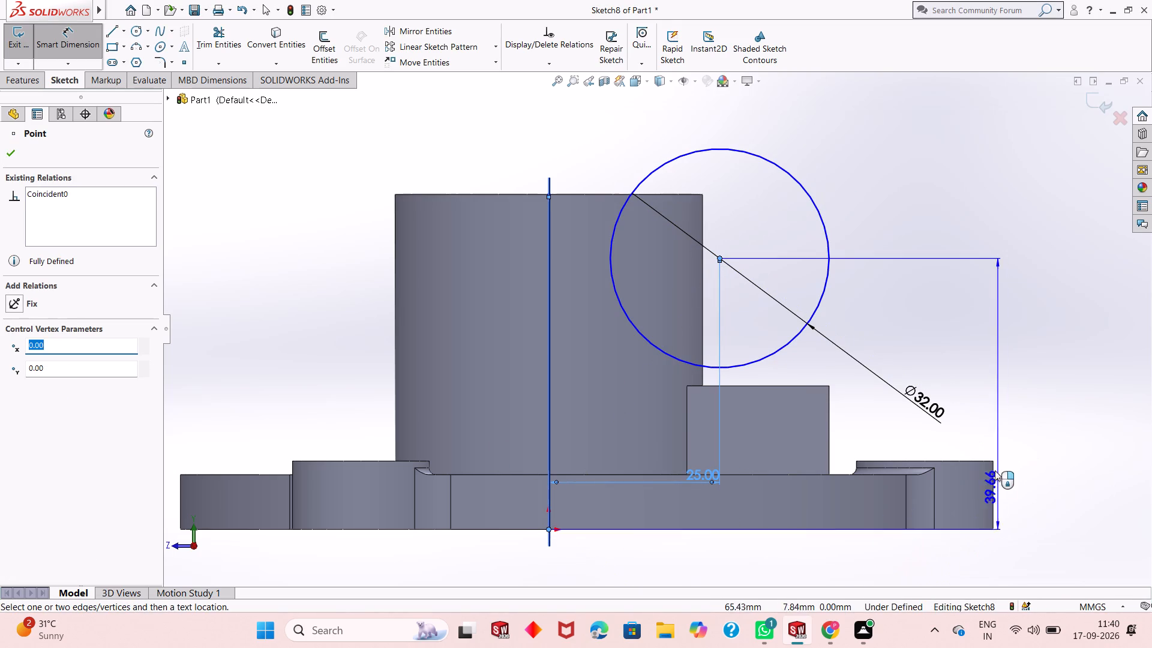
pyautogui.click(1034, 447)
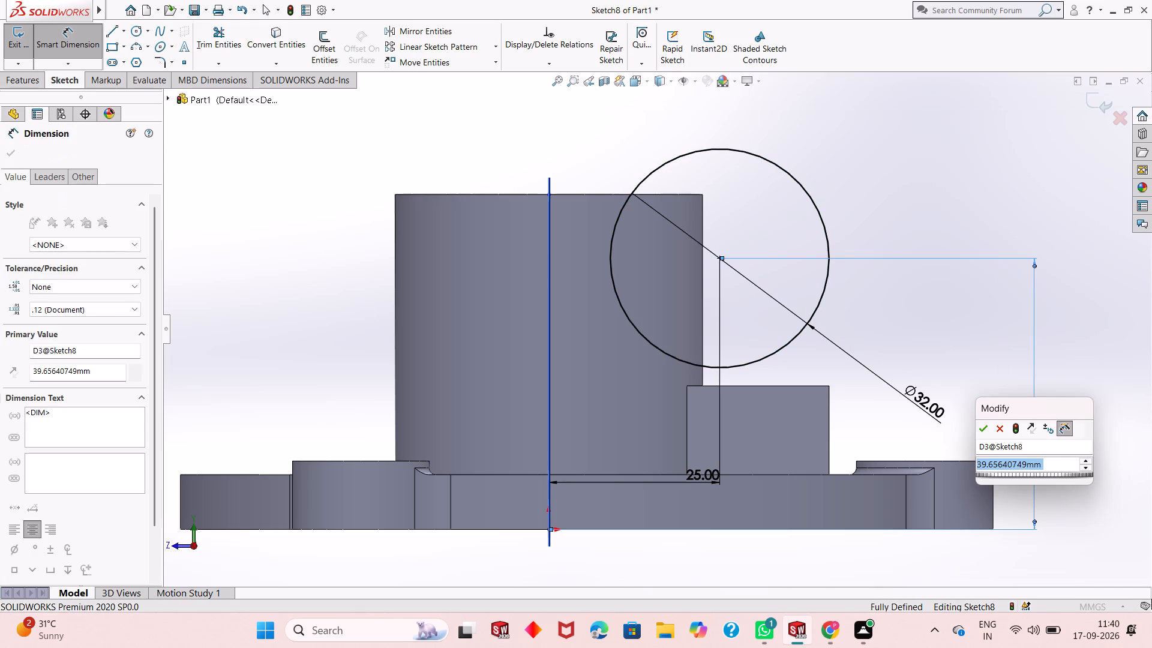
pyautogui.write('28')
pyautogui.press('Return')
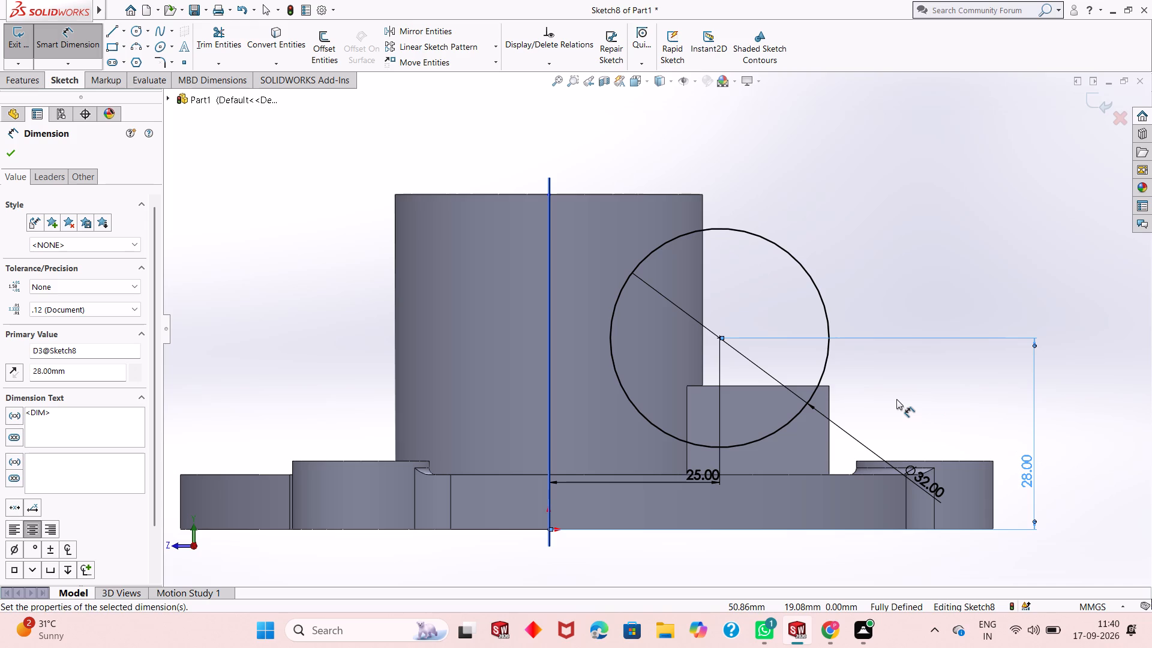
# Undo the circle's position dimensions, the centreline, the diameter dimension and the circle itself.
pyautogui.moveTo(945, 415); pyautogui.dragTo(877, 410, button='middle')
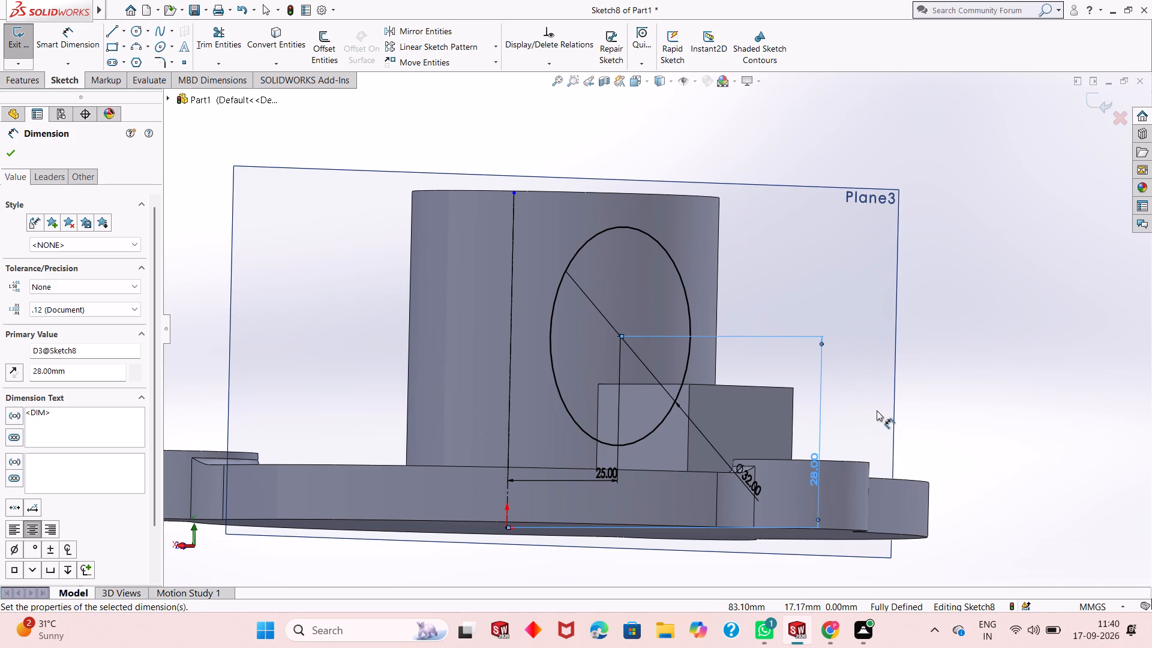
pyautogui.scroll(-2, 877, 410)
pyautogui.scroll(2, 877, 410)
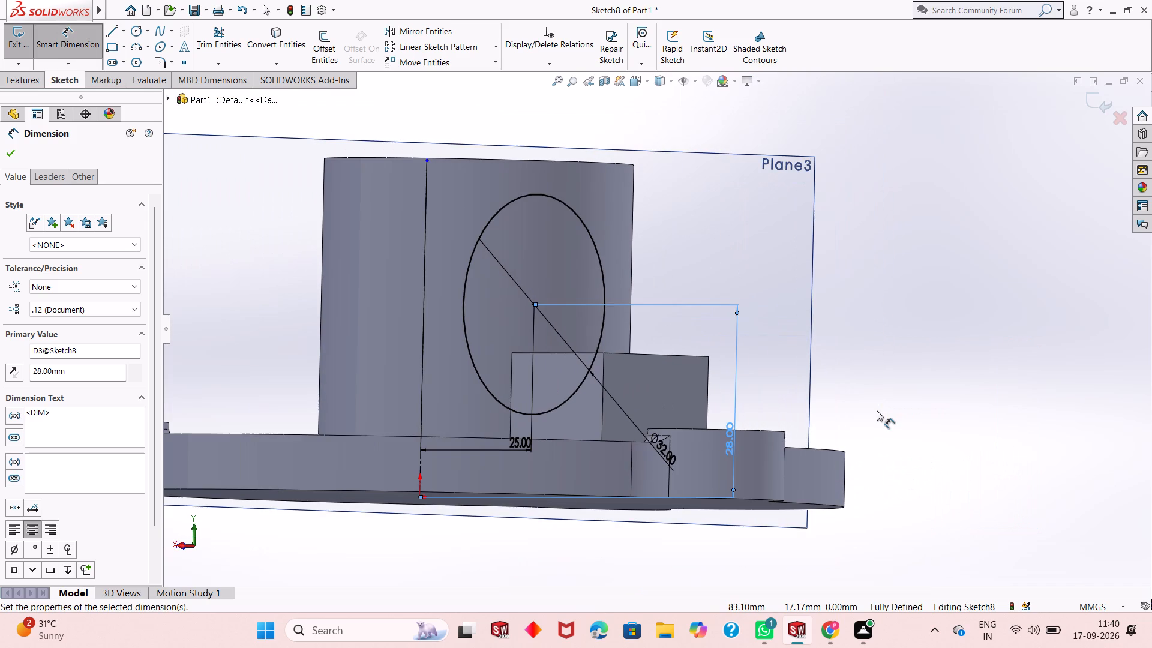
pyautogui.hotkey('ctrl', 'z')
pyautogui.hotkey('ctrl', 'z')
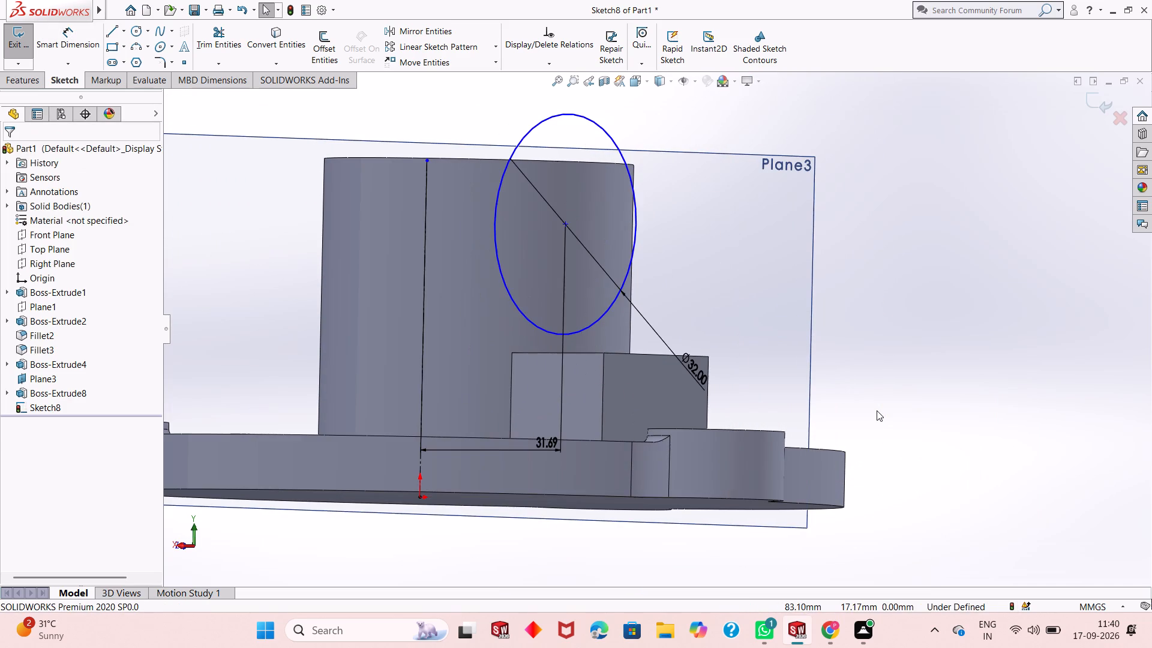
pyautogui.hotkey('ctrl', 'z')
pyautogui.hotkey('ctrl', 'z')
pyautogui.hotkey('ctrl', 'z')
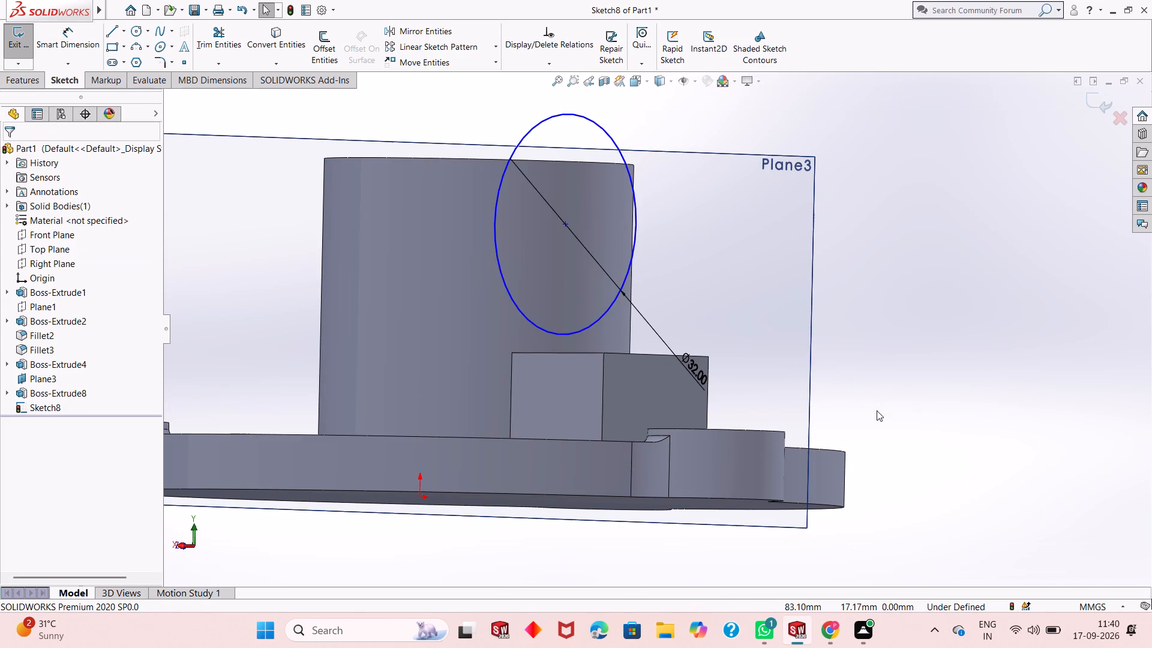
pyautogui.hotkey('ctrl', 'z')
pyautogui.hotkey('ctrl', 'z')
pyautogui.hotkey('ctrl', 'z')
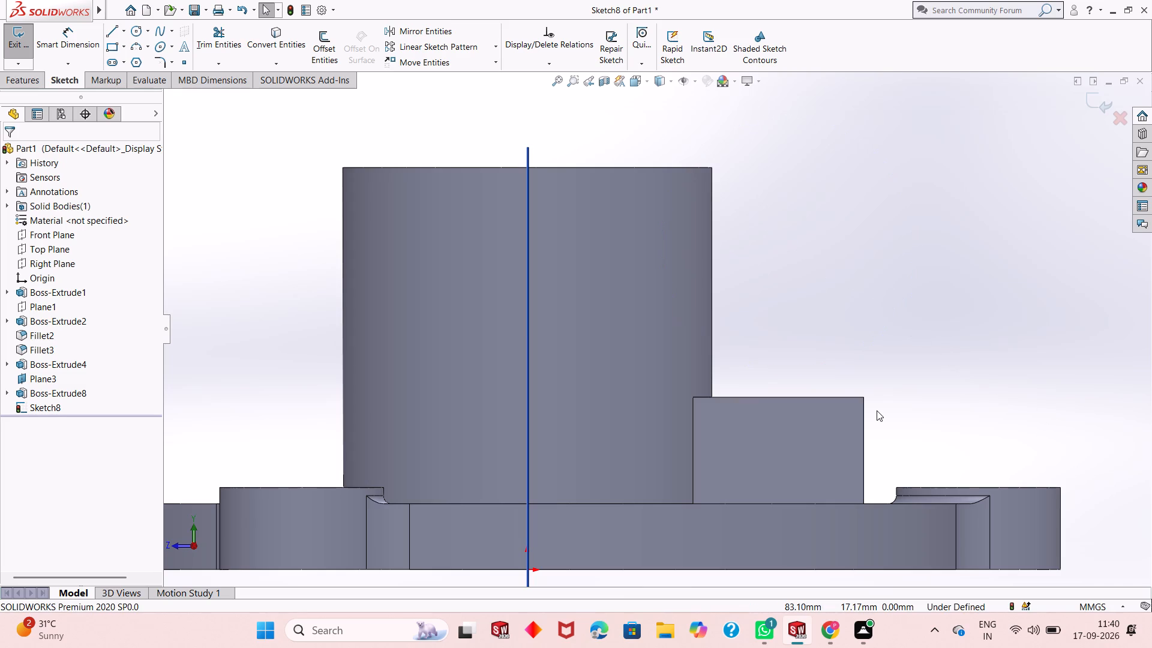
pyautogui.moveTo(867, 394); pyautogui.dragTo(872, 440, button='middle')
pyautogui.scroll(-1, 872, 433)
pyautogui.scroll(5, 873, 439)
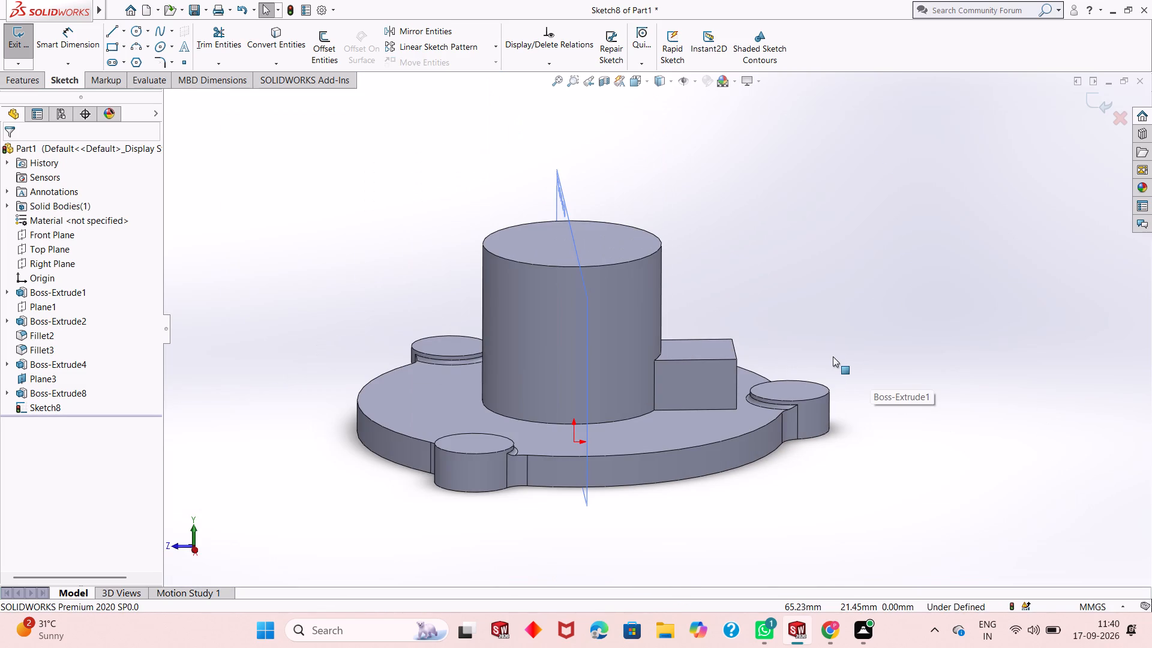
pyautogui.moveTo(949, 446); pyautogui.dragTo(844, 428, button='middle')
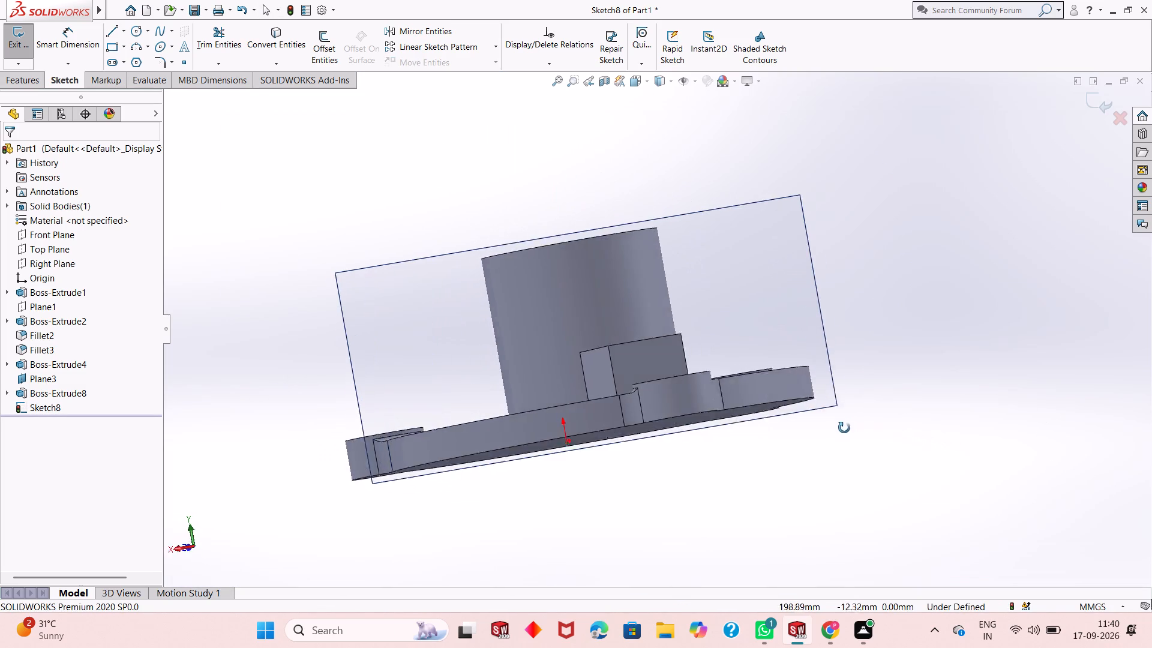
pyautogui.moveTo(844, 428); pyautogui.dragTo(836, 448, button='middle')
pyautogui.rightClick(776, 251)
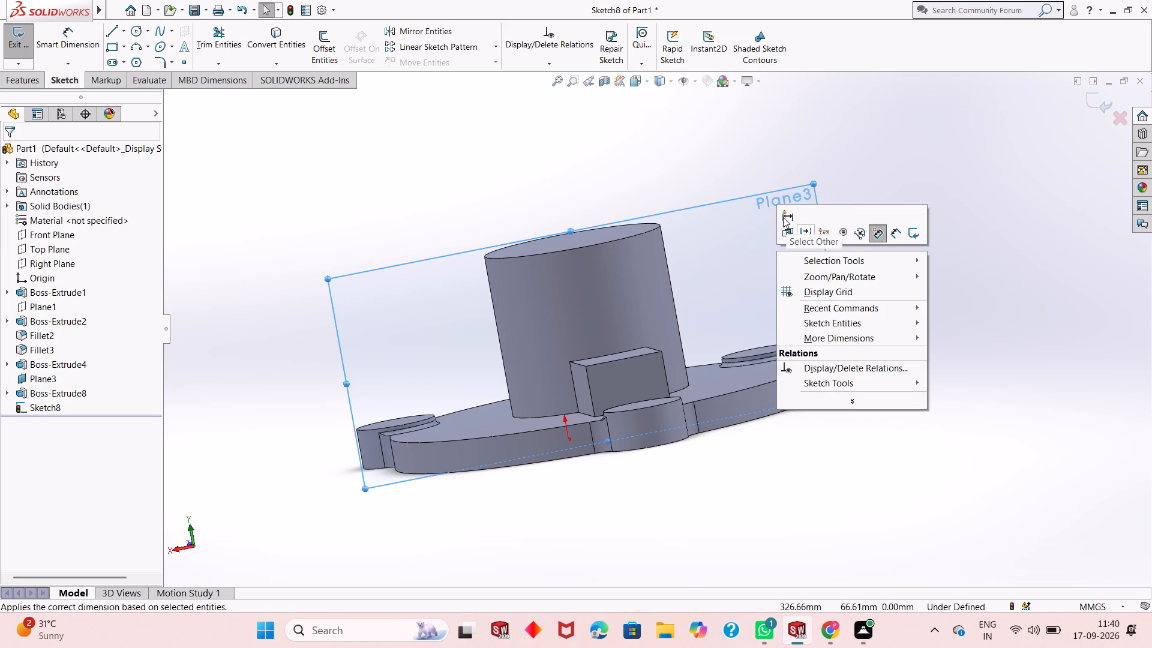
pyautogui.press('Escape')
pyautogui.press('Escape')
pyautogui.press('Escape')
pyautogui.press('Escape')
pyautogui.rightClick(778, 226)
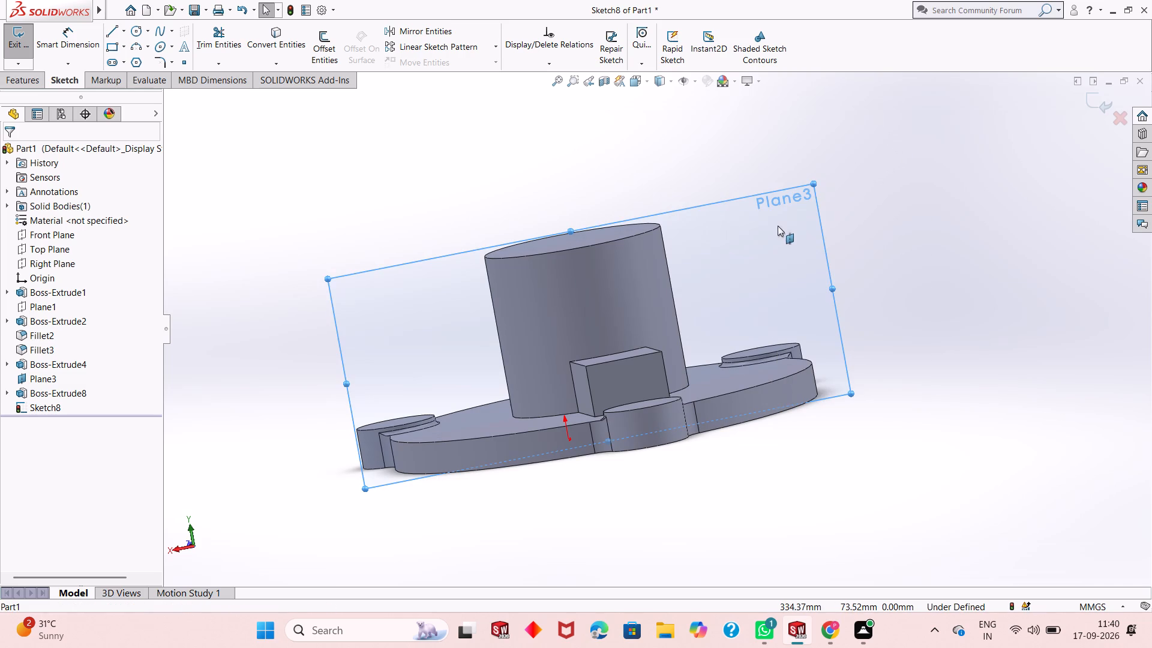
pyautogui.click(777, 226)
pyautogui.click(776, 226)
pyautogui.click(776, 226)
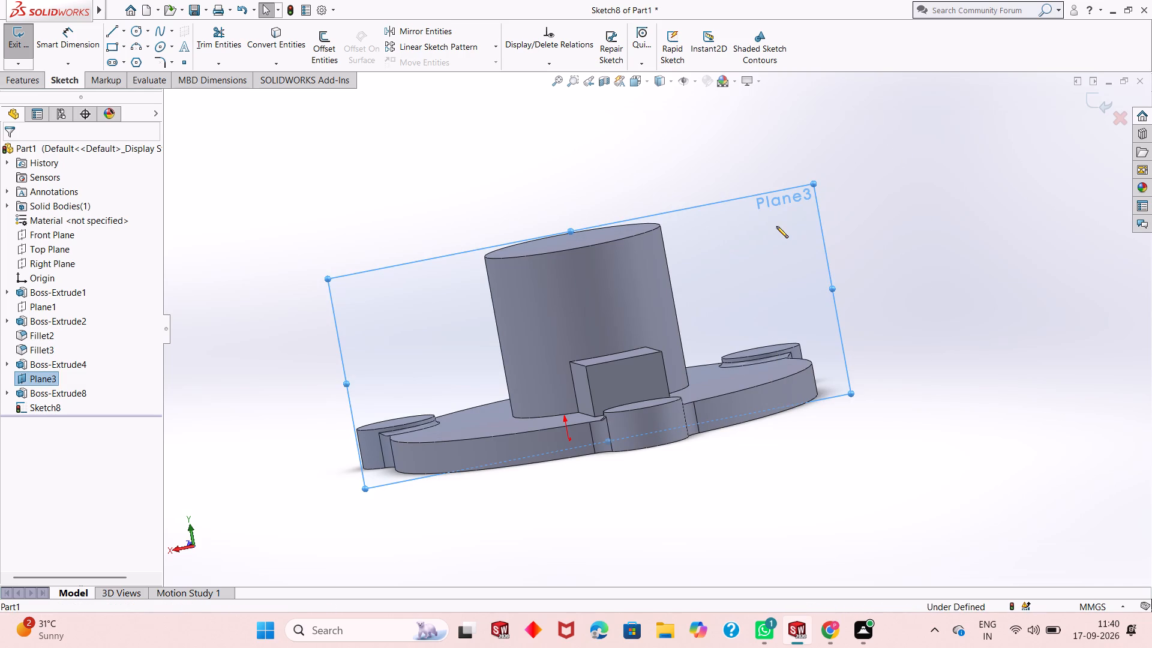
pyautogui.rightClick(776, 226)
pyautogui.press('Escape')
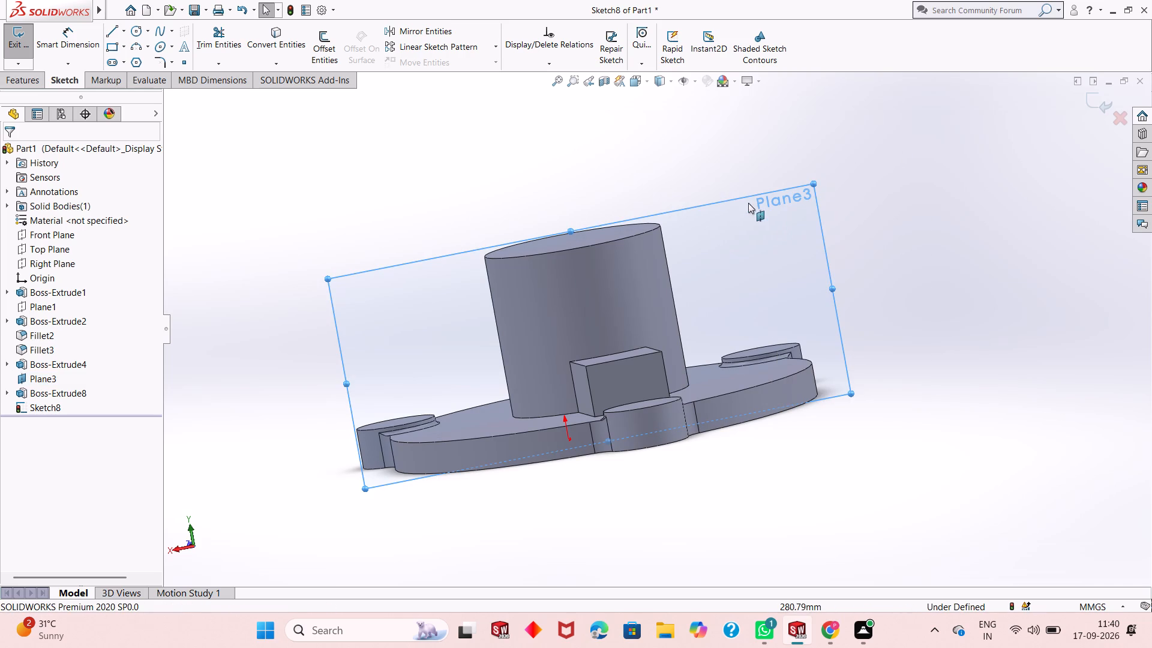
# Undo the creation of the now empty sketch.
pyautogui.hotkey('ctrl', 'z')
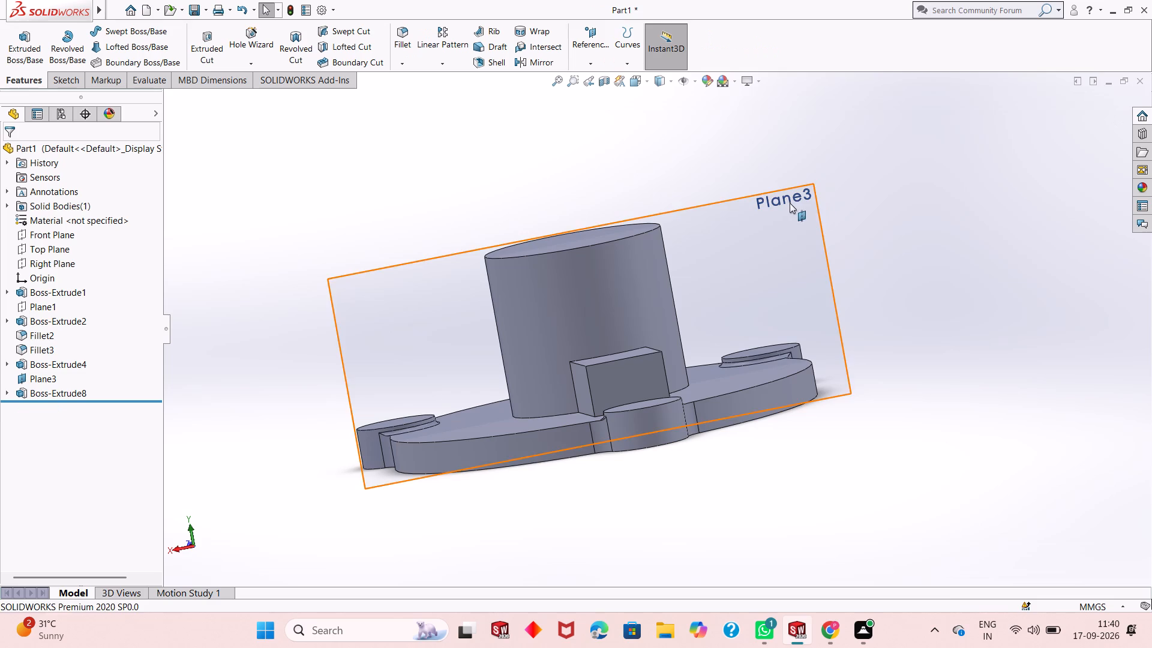
# Hide the reference plane Plane3.
pyautogui.rightClick(790, 203)
pyautogui.click(838, 191)
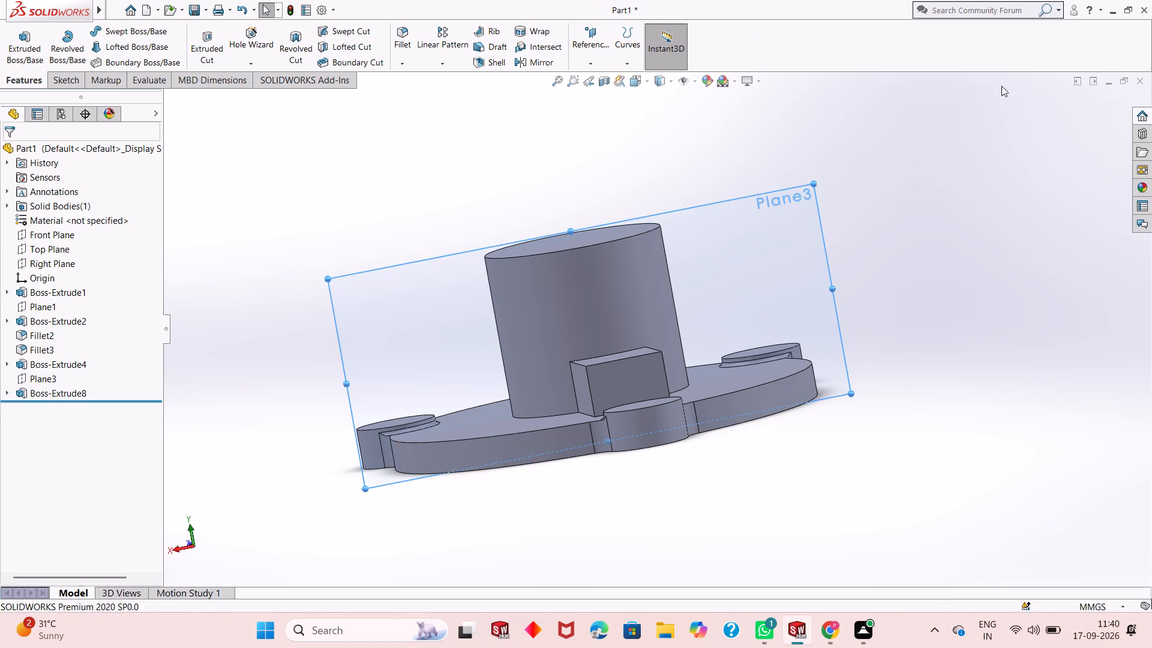
# Create a reference plane at a 0 mm offset from the Right Plane.
pyautogui.click(592, 56)
pyautogui.click(596, 74)
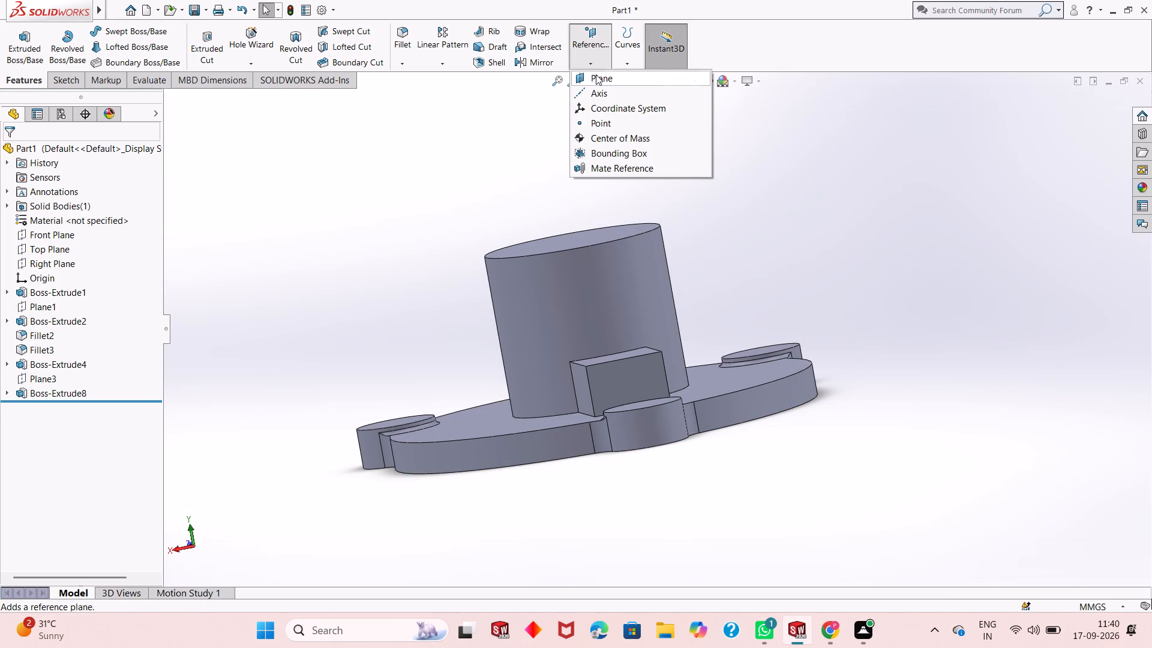
pyautogui.click(209, 98)
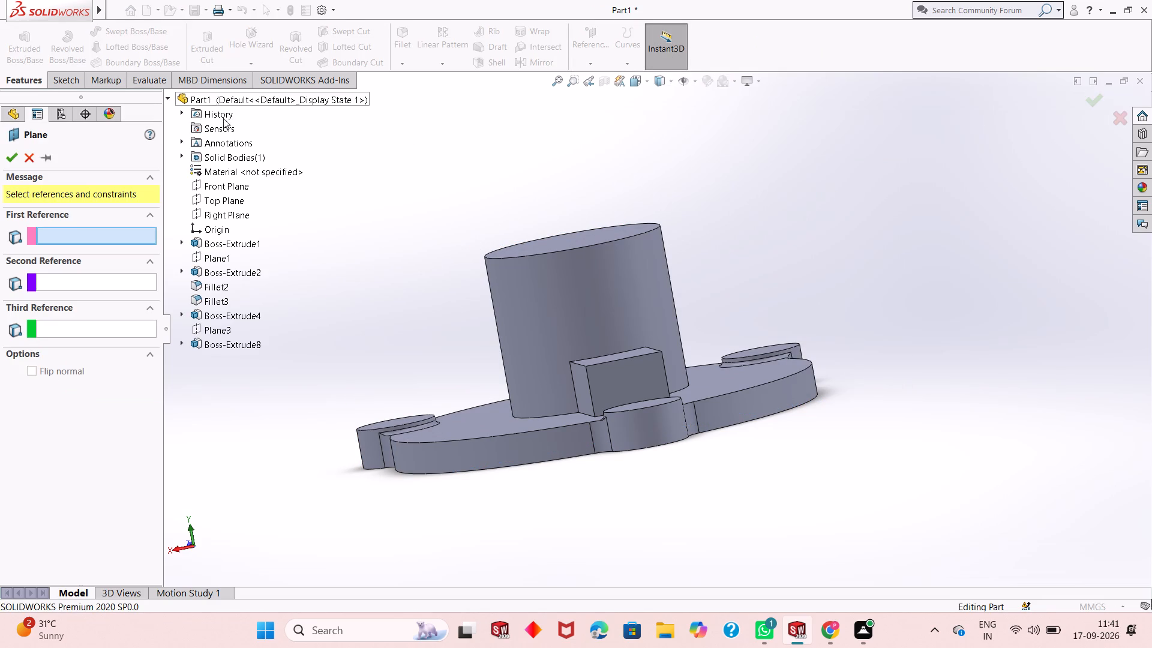
pyautogui.click(232, 214)
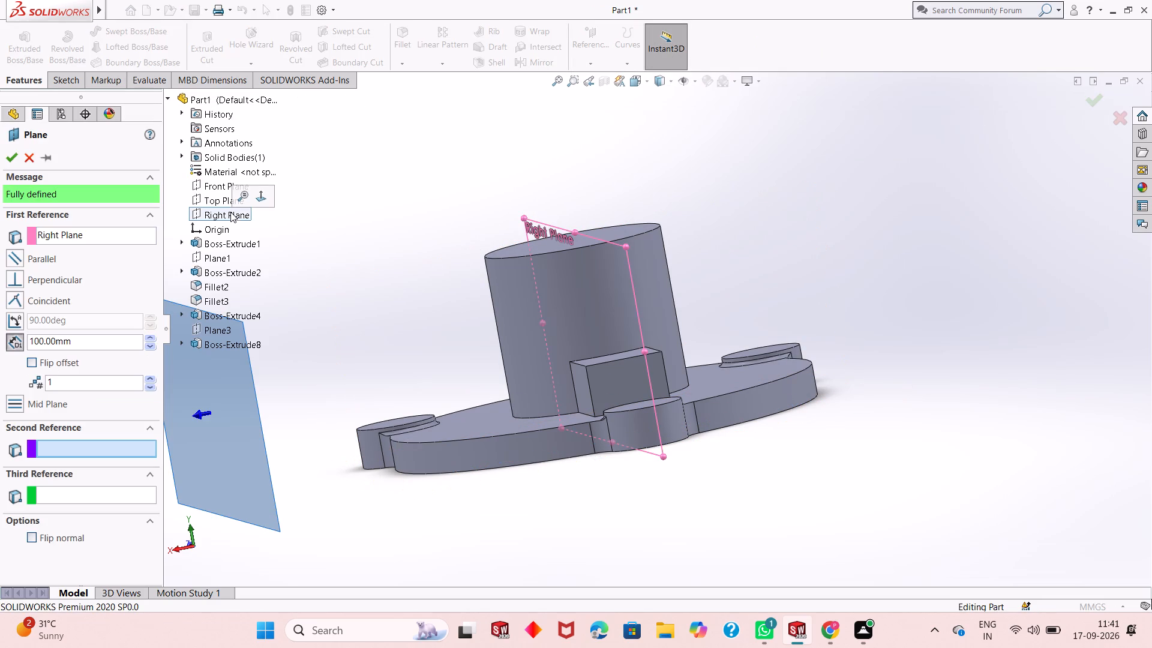
pyautogui.doubleClick(97, 343)
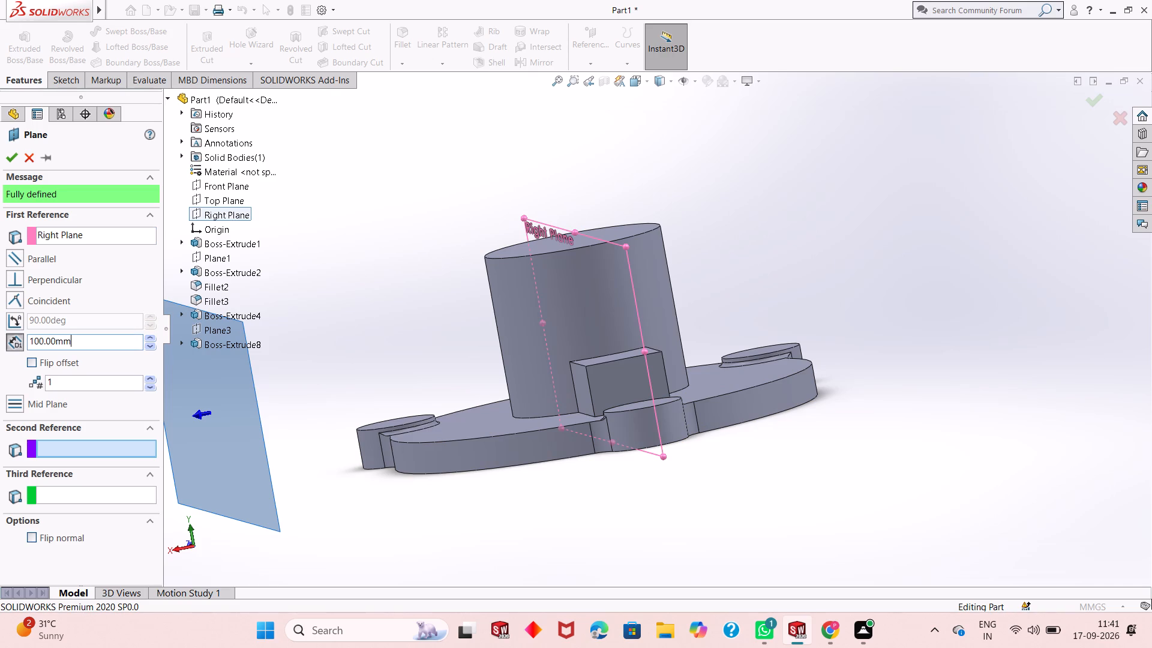
pyautogui.press('0')
pyautogui.press('Return')
pyautogui.moveTo(615, 308); pyautogui.dragTo(715, 287, button='middle')
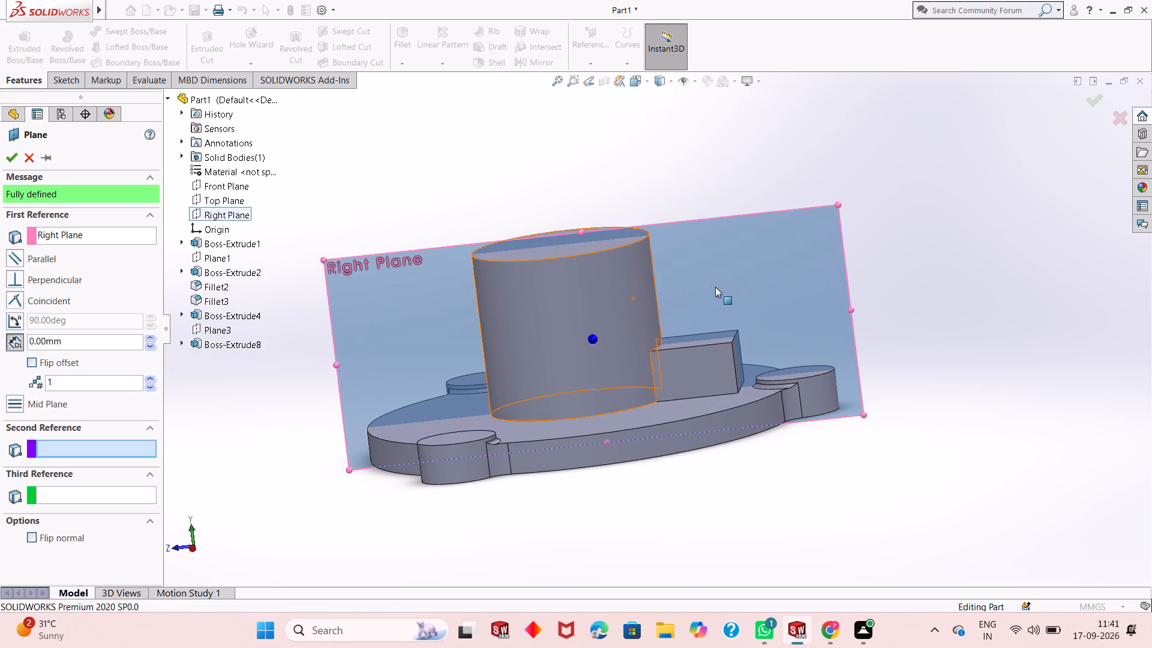
pyautogui.click(7, 155)
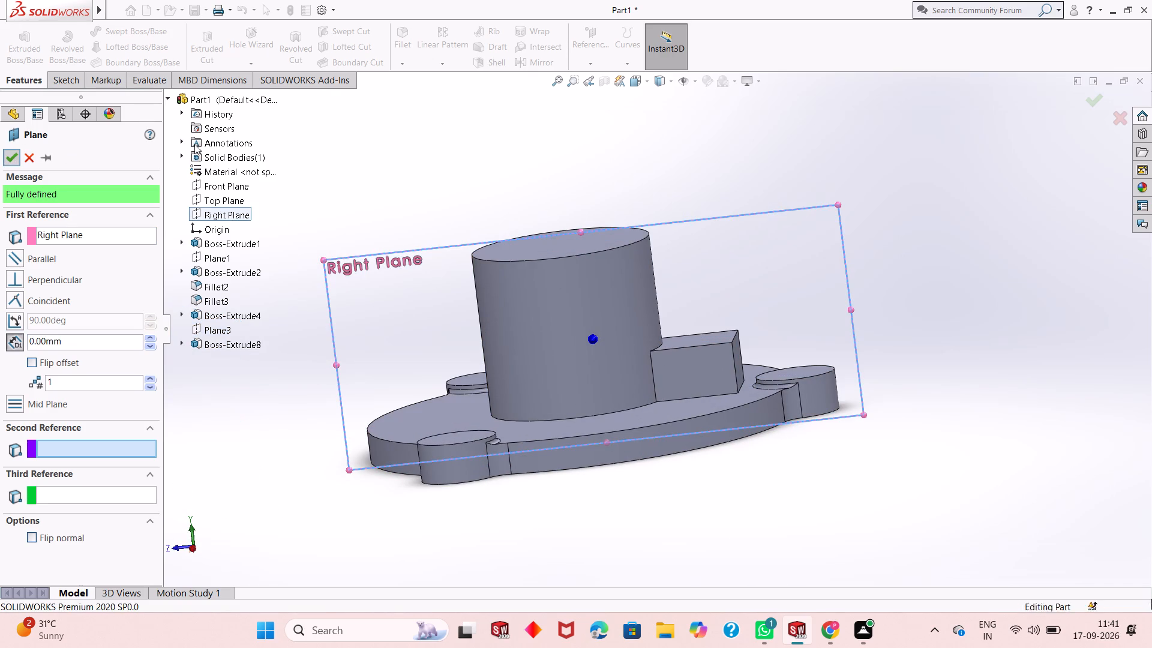
# Start a new sketch on the new plane through the cylinder's middle and view it face-on.
pyautogui.click(769, 257)
pyautogui.click(818, 217)
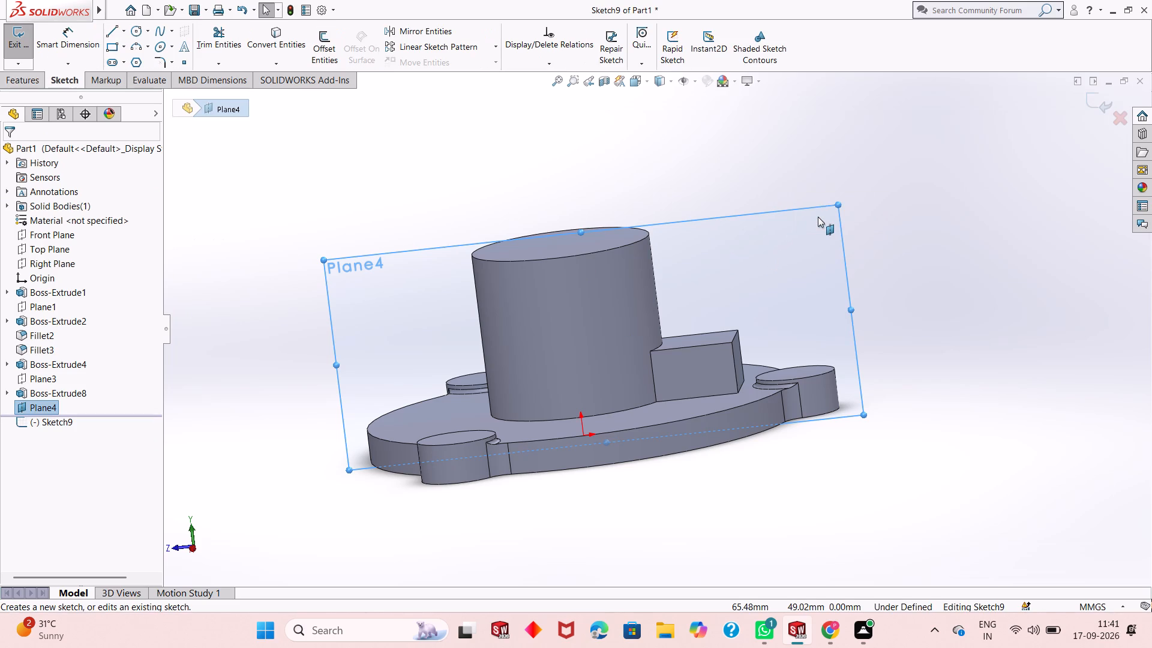
pyautogui.hotkey('ctrl', '8')
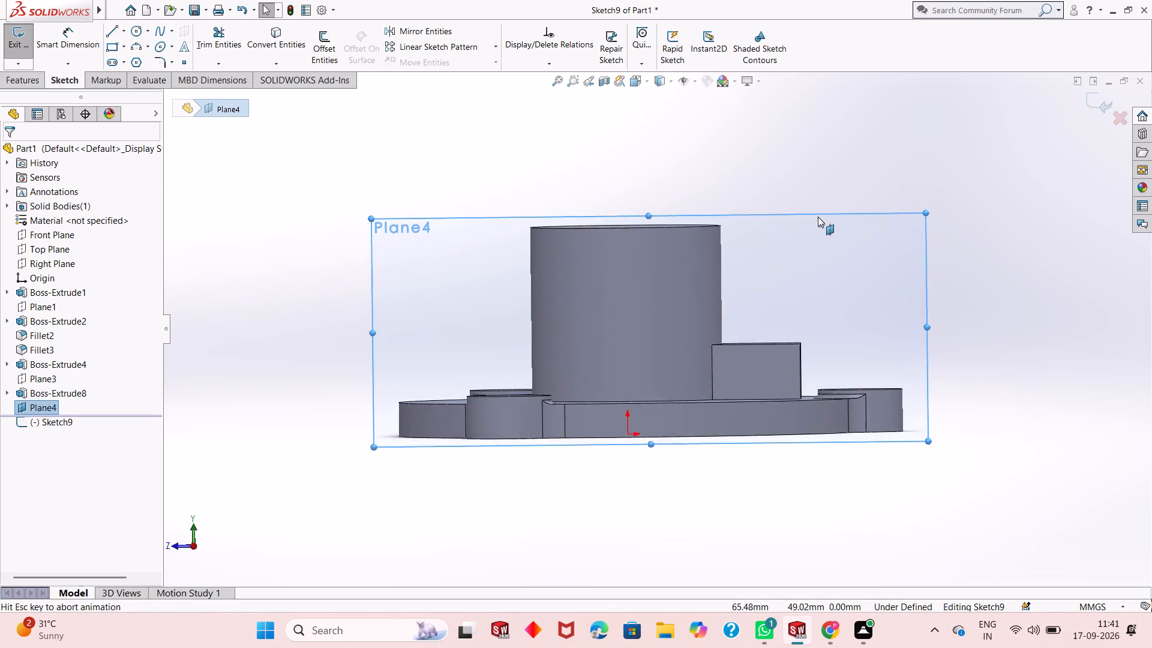
pyautogui.click(808, 151)
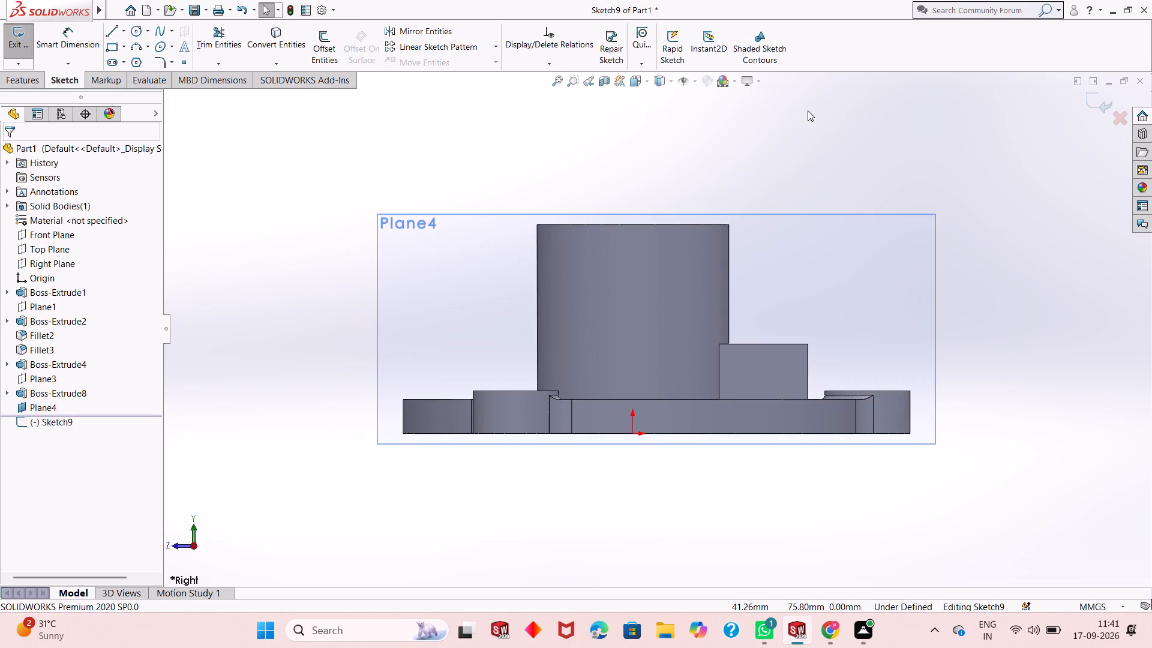
# Sketch a circle of about 15.8 mm radius above the block, slightly overlapping the central cylinder's edge.
pyautogui.click(137, 31)
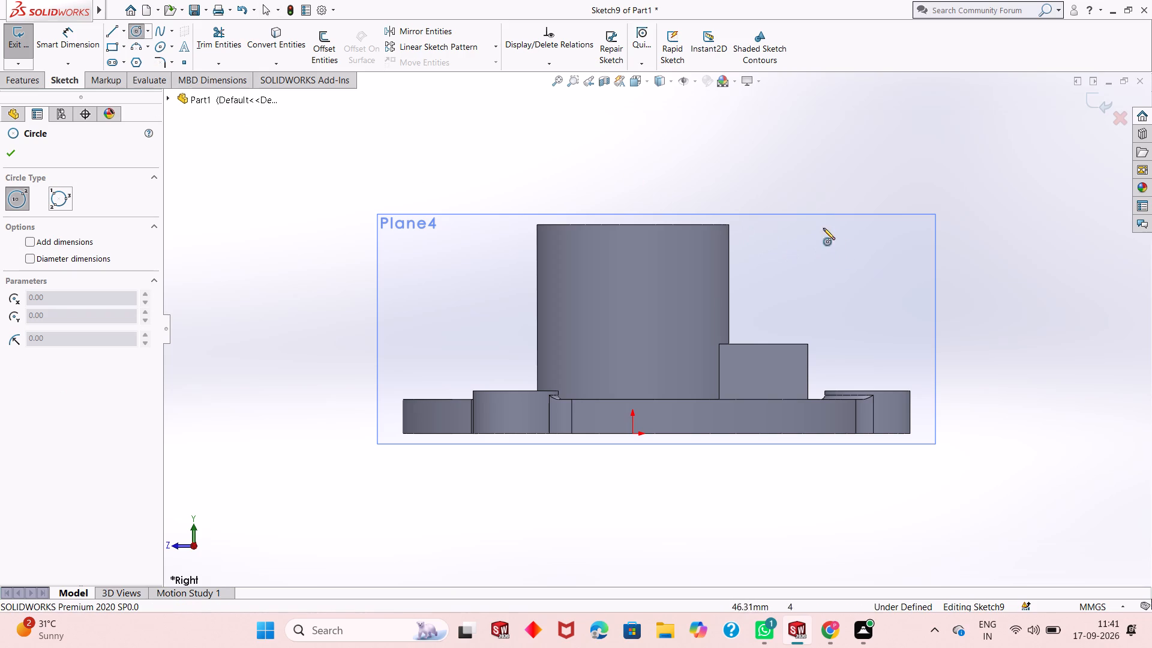
pyautogui.click(790, 239)
pyautogui.click(836, 190)
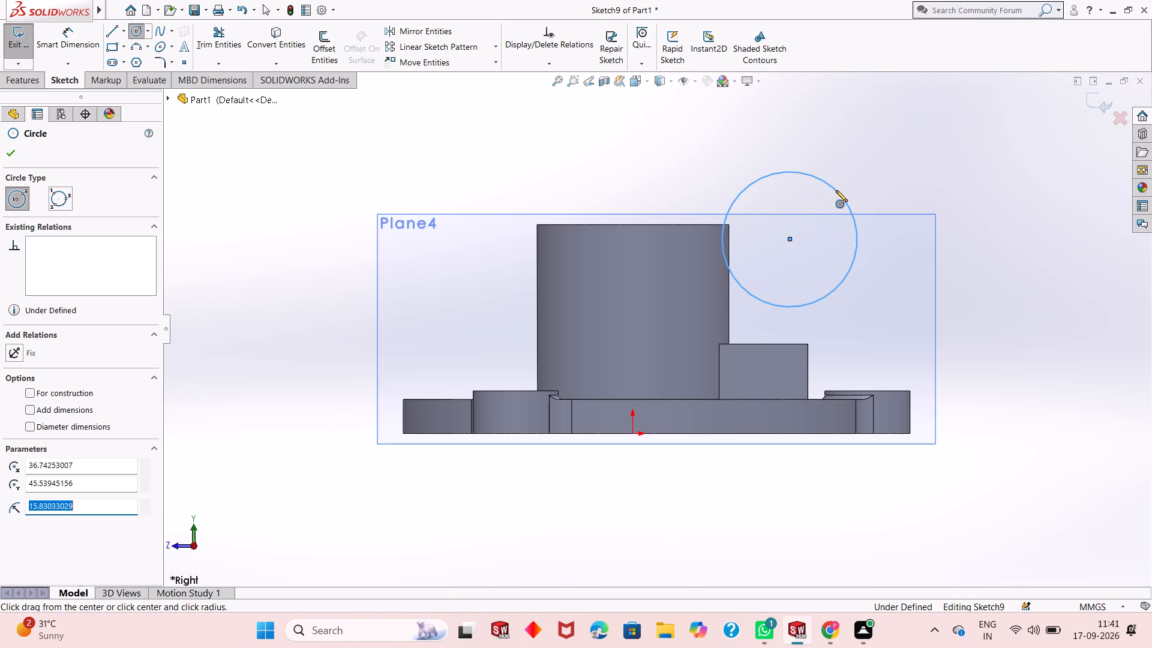
pyautogui.rightClick(836, 190)
pyautogui.click(850, 199)
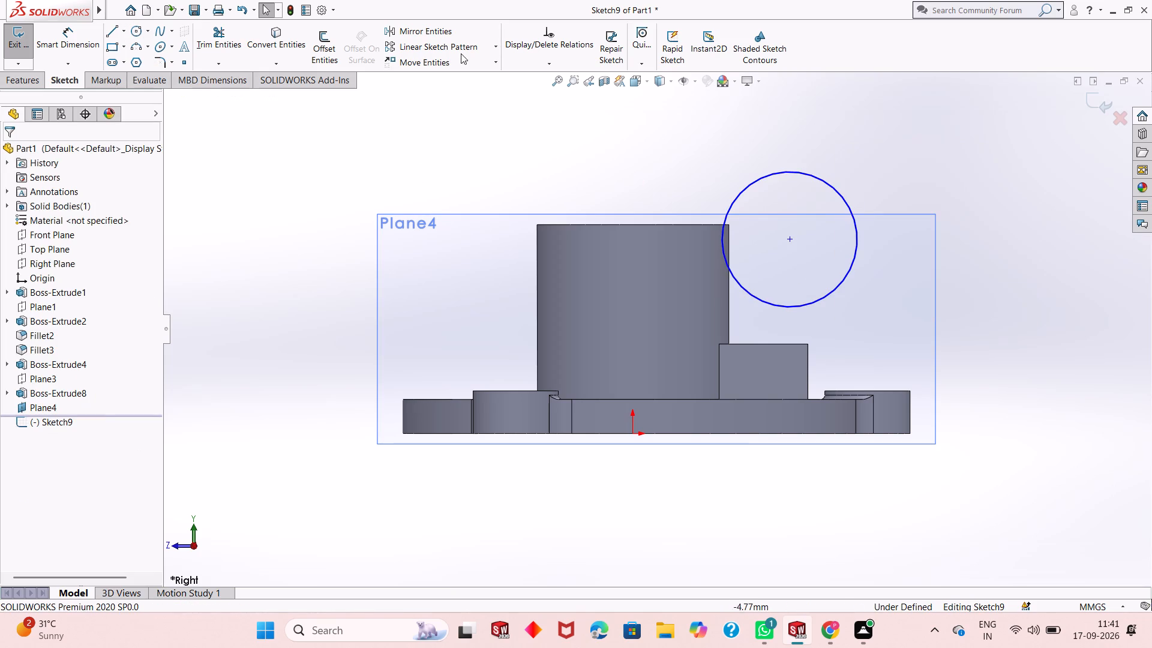
# Dimension the circle's diameter at 32 mm.
pyautogui.click(79, 37)
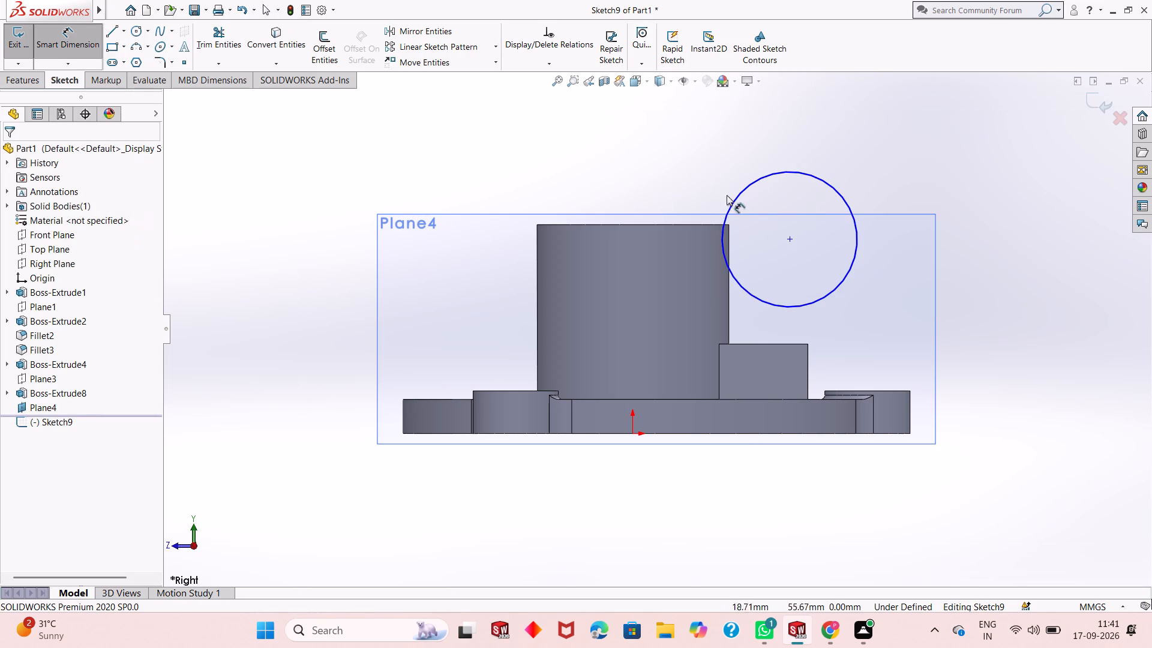
pyautogui.click(784, 172)
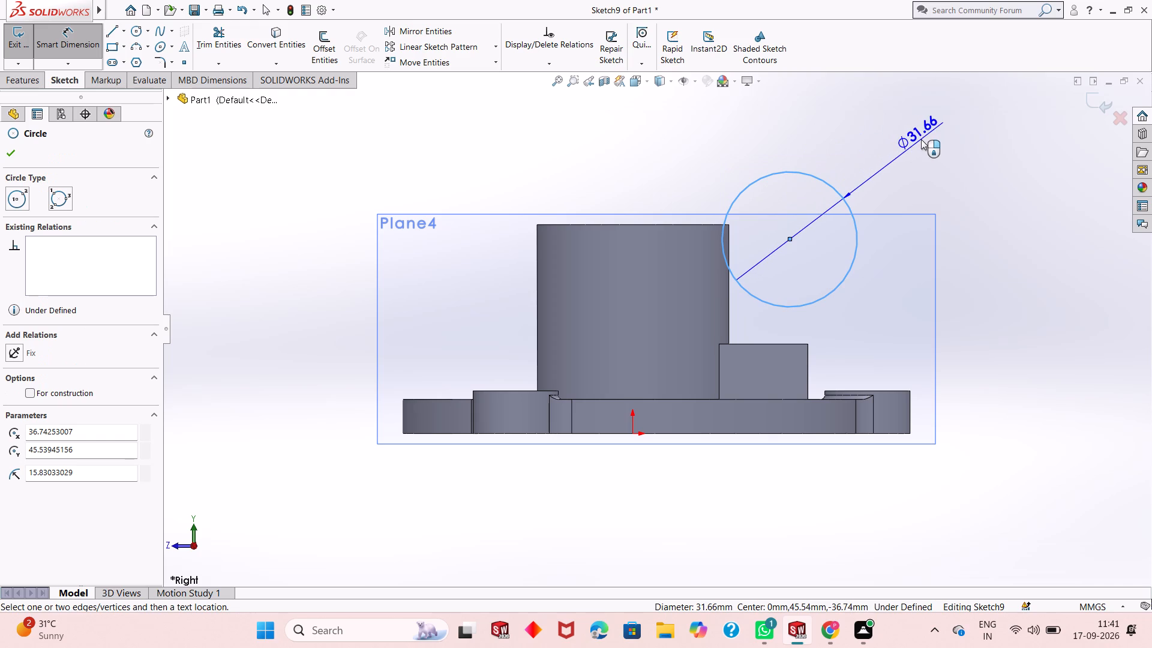
pyautogui.click(921, 139)
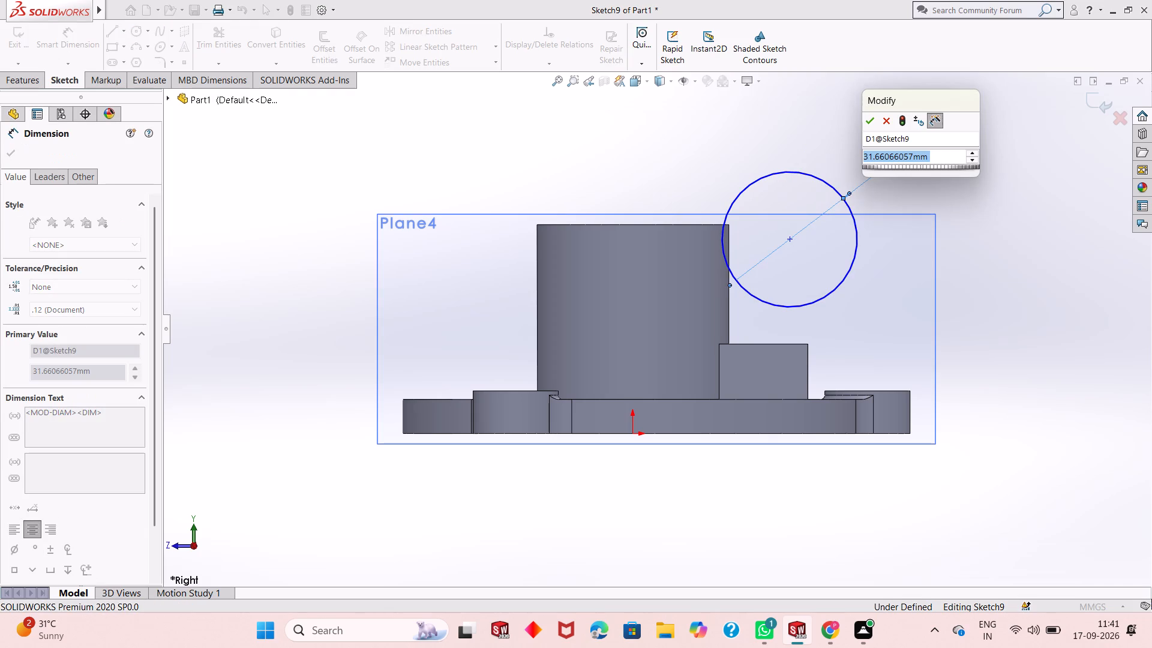
pyautogui.write('32')
pyautogui.press('Return')
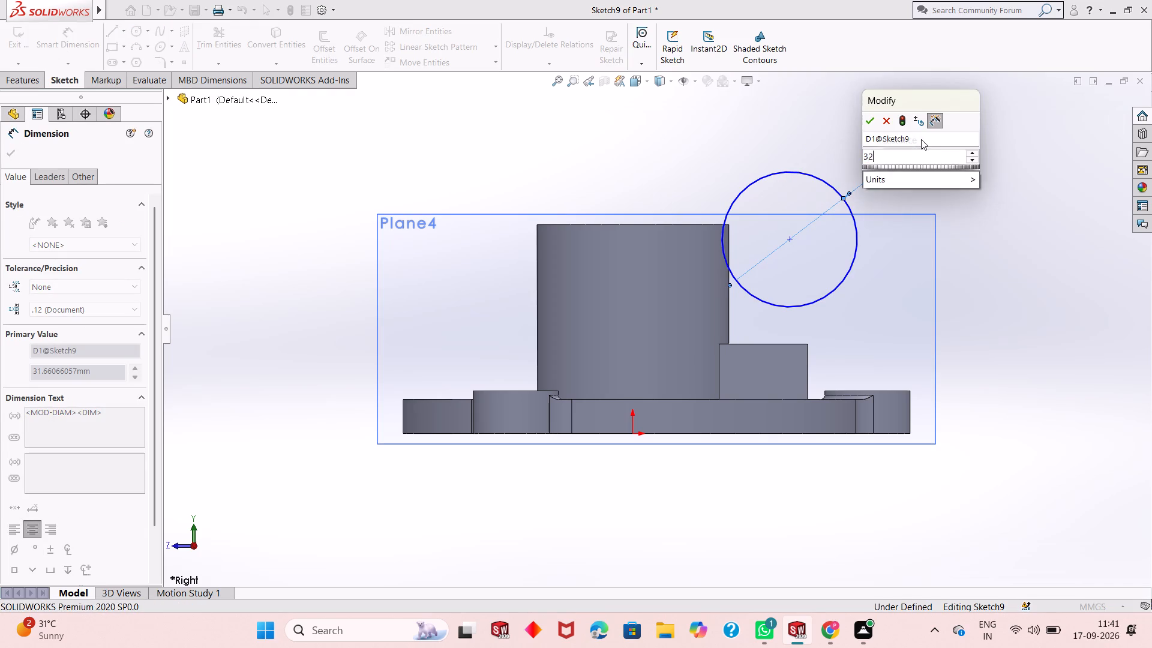
pyautogui.click(790, 239)
pyautogui.press('Escape')
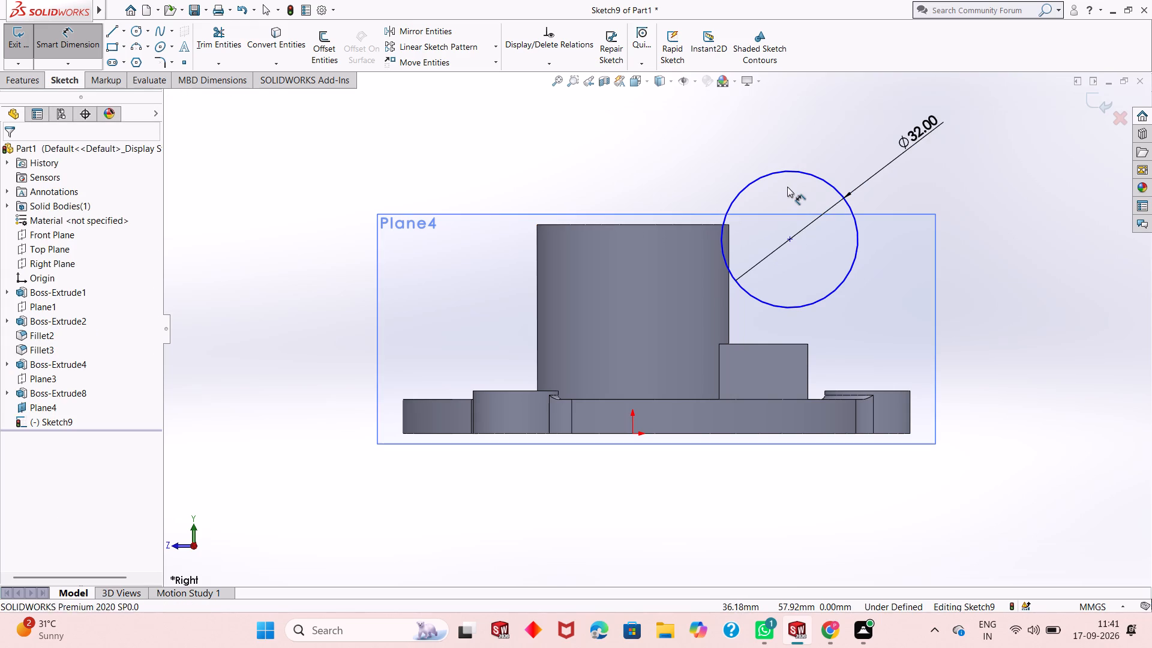
pyautogui.press('Escape')
pyautogui.press('Escape')
pyautogui.press('Escape')
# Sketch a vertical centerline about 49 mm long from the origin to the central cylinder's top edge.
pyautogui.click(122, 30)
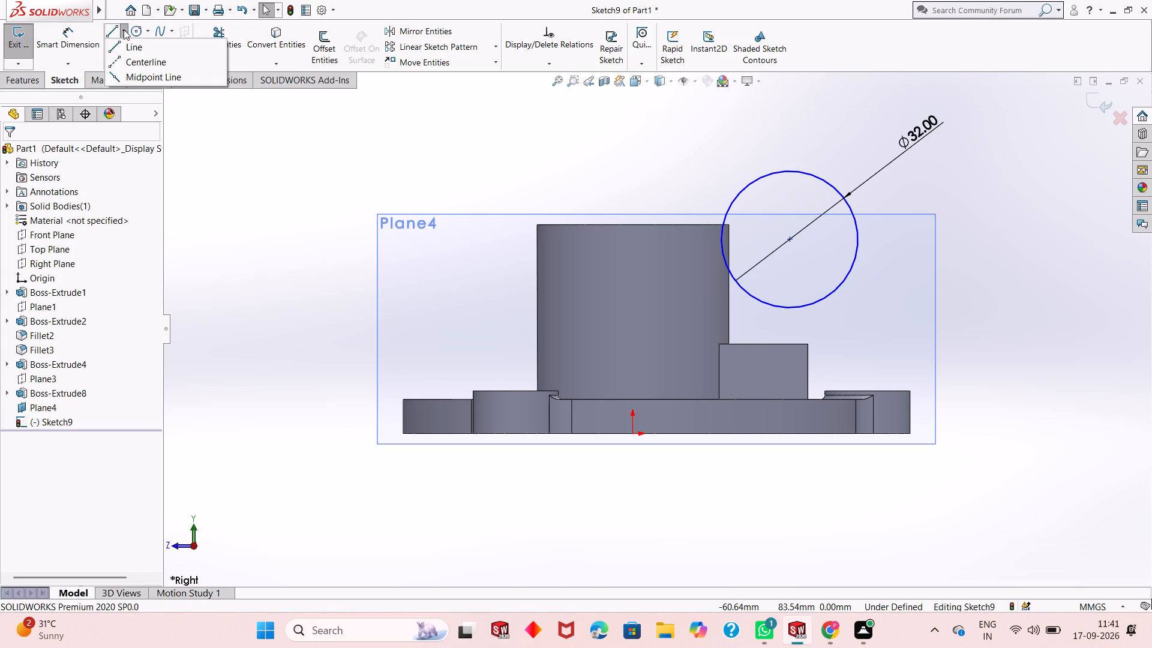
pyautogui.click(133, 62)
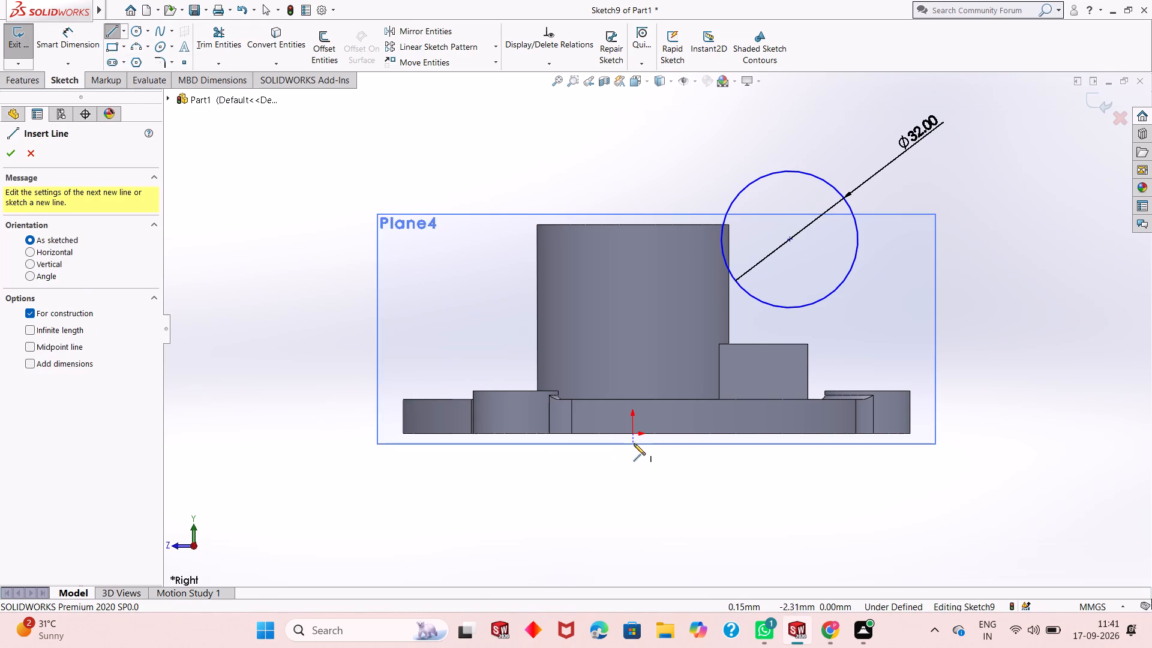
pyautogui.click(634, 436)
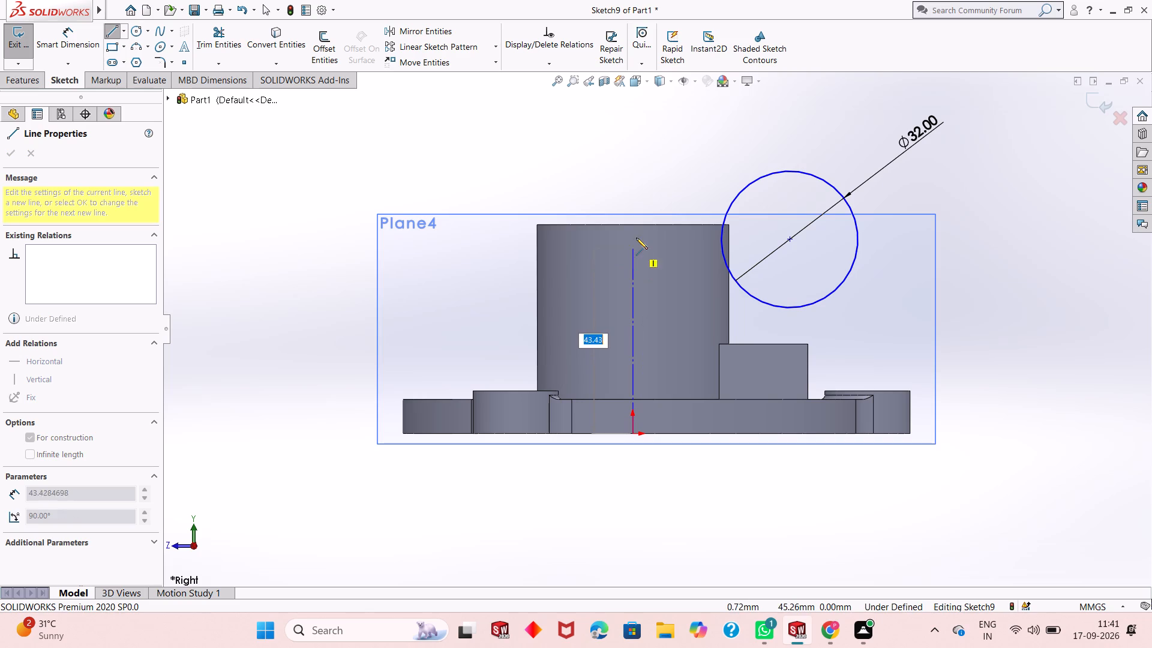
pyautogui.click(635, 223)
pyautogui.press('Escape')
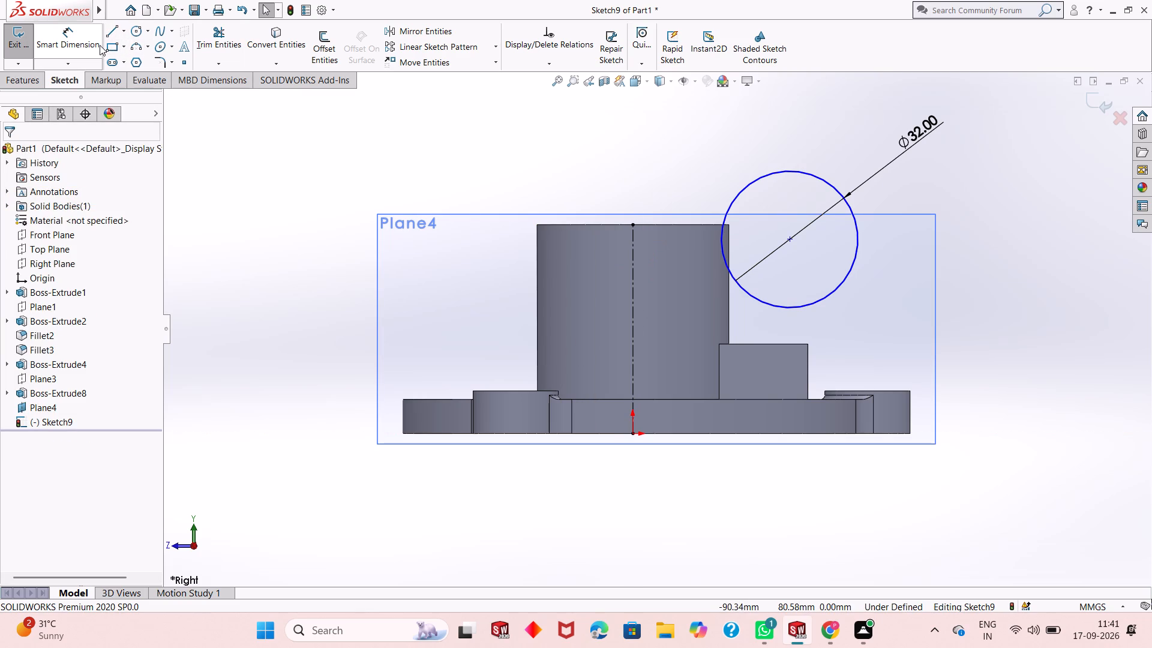
# Dimension the circle's centre 25 mm horizontally from the lower end of the centerline at the origin.
pyautogui.click(80, 46)
pyautogui.click(790, 241)
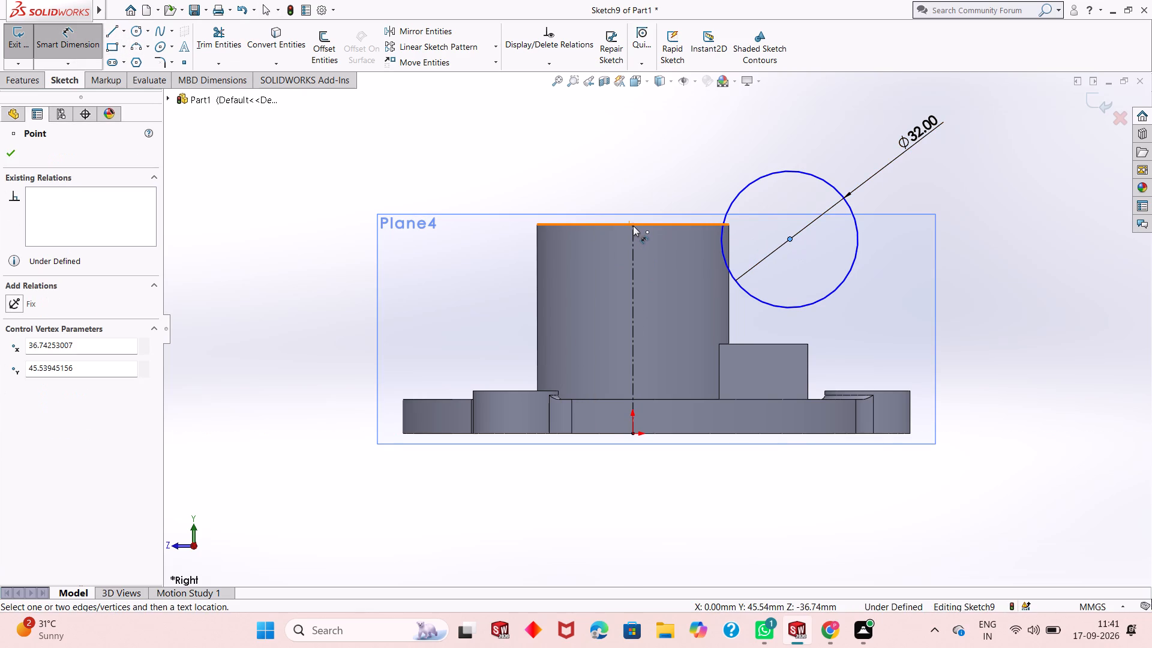
pyautogui.click(631, 434)
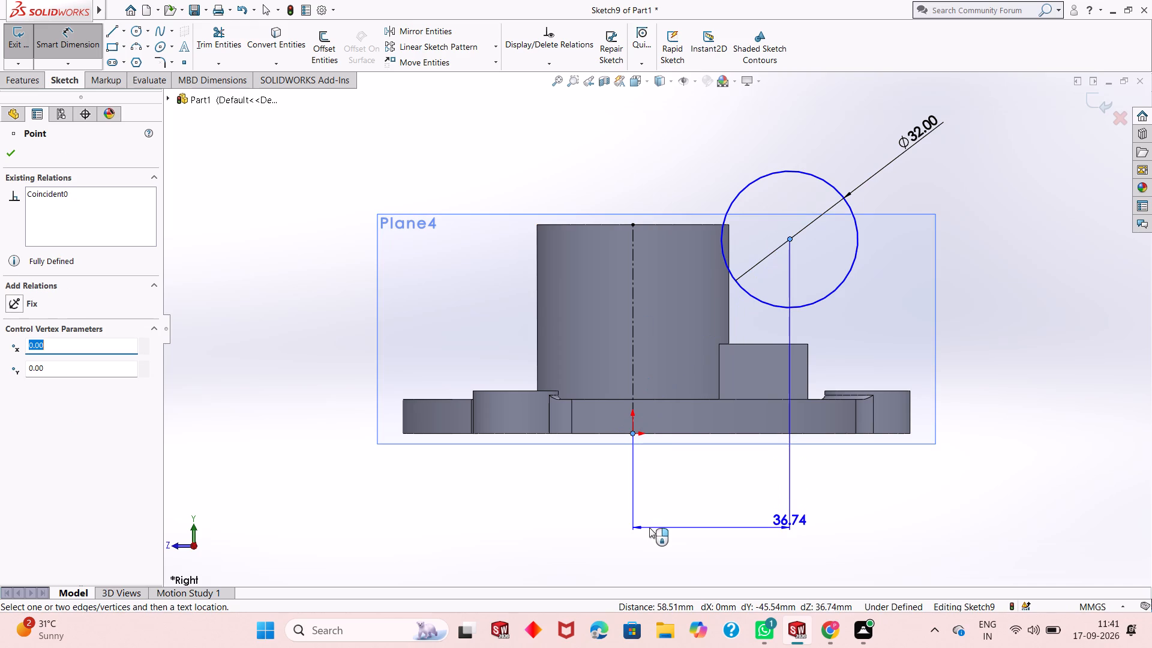
pyautogui.click(649, 527)
pyautogui.write('25')
pyautogui.press('Return')
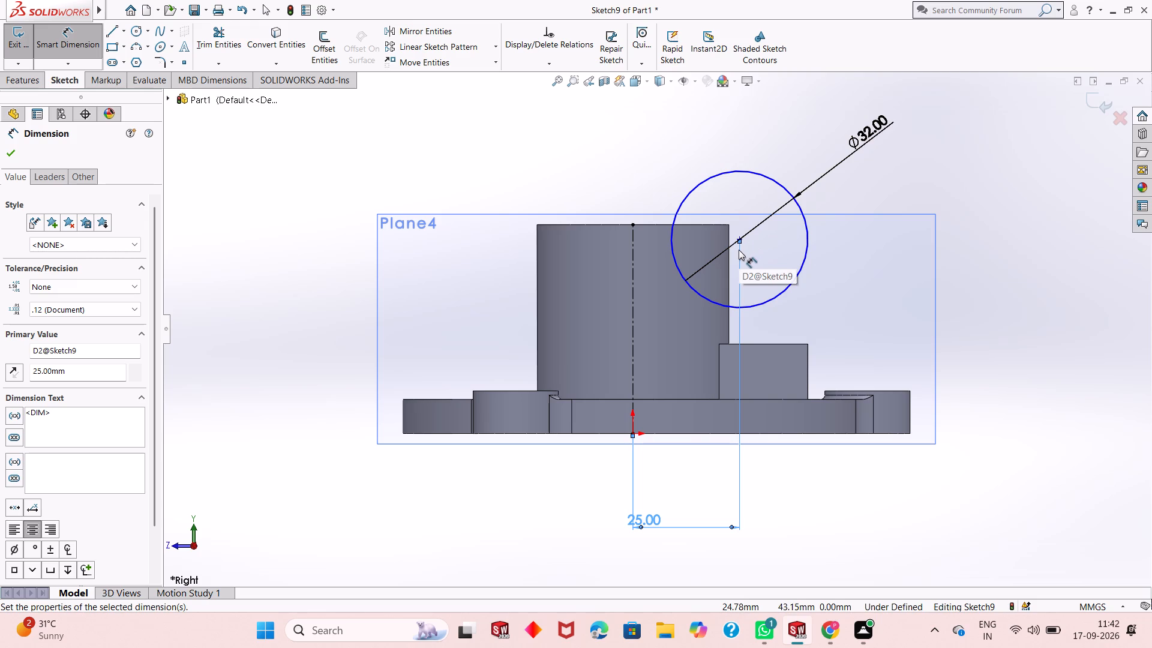
pyautogui.press('Escape')
pyautogui.press('Escape')
pyautogui.press('Escape')
pyautogui.press('Escape')
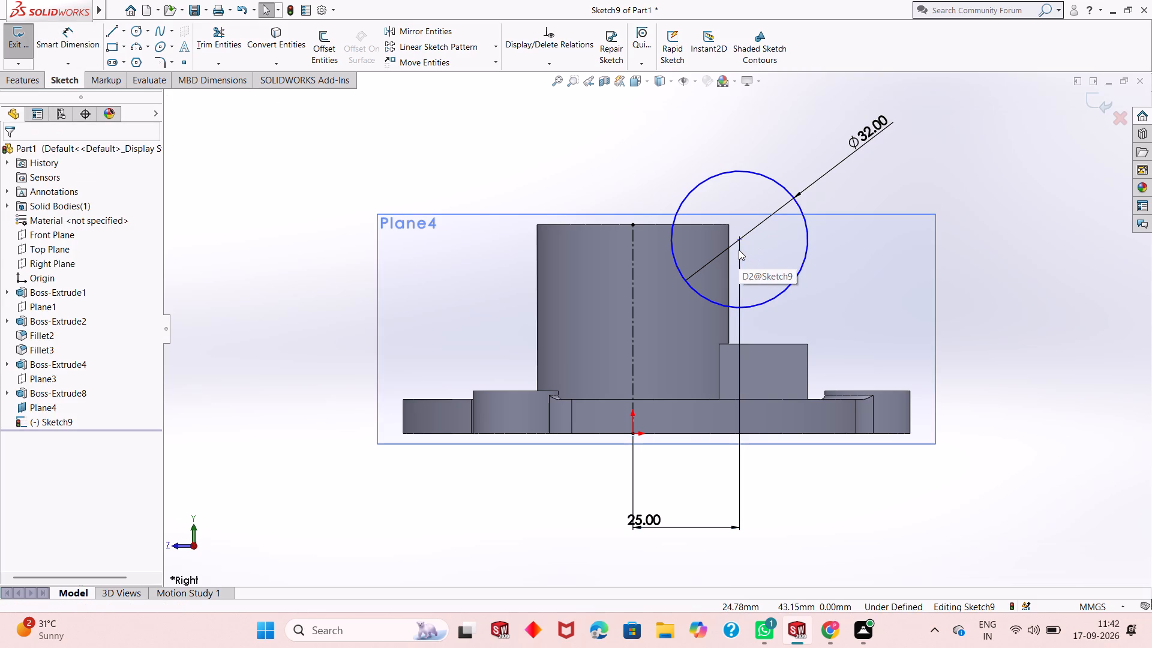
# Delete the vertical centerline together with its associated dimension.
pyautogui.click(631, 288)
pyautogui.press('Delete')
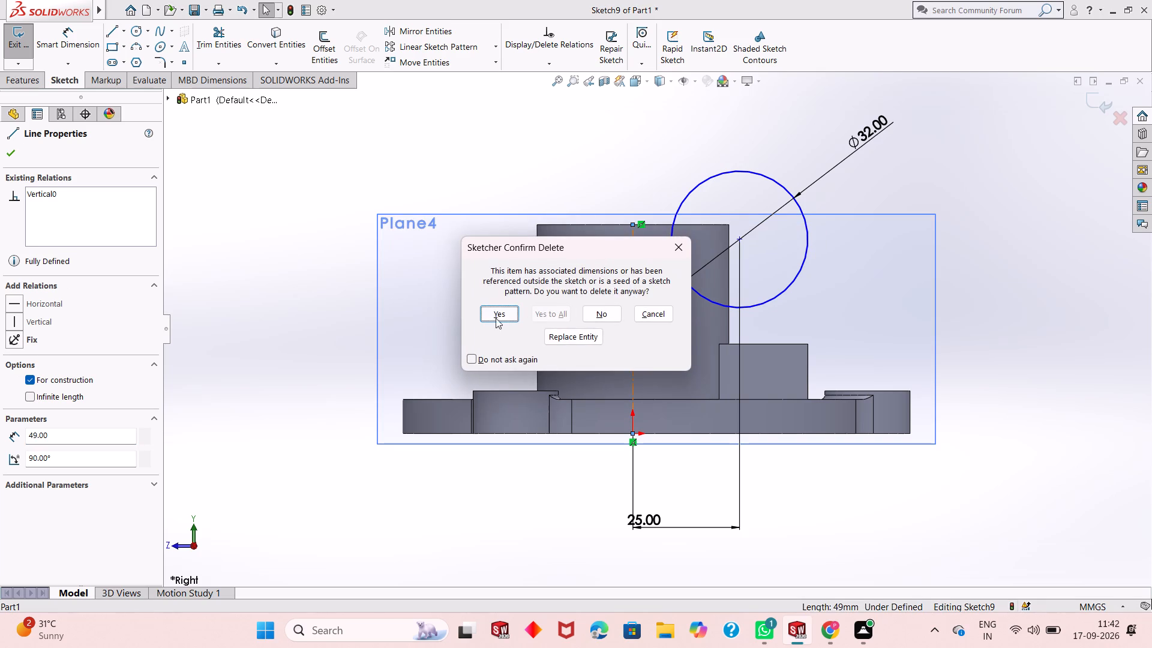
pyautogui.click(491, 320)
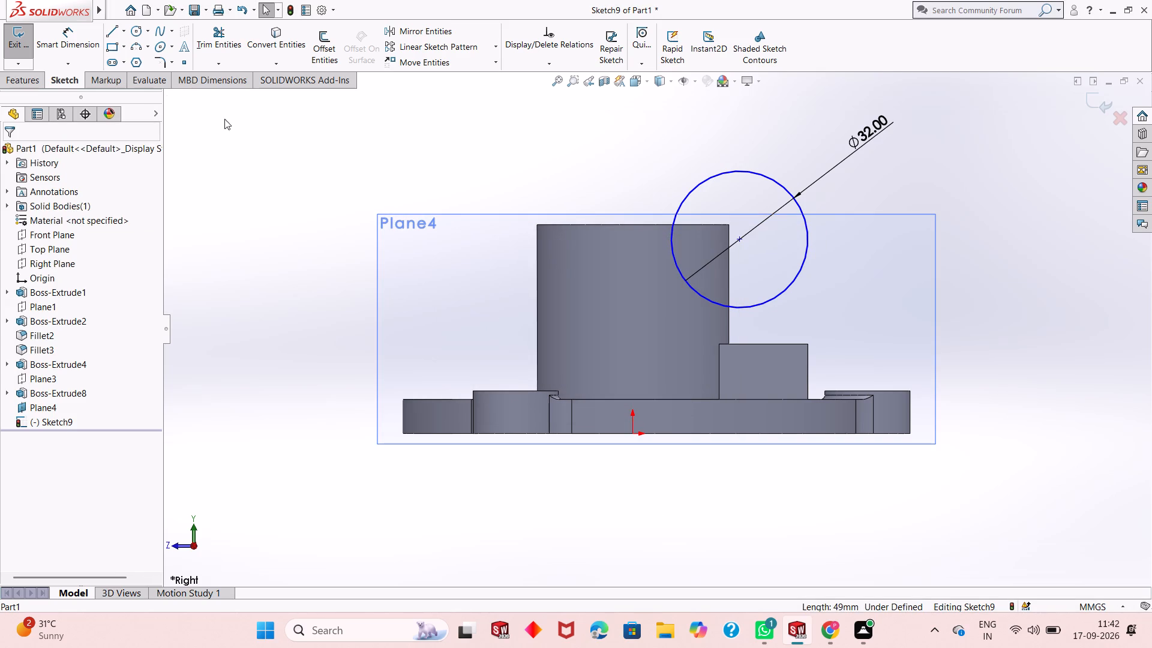
# Add a 25 mm horizontal dimension between the circle's centre and the origin.
pyautogui.click(60, 40)
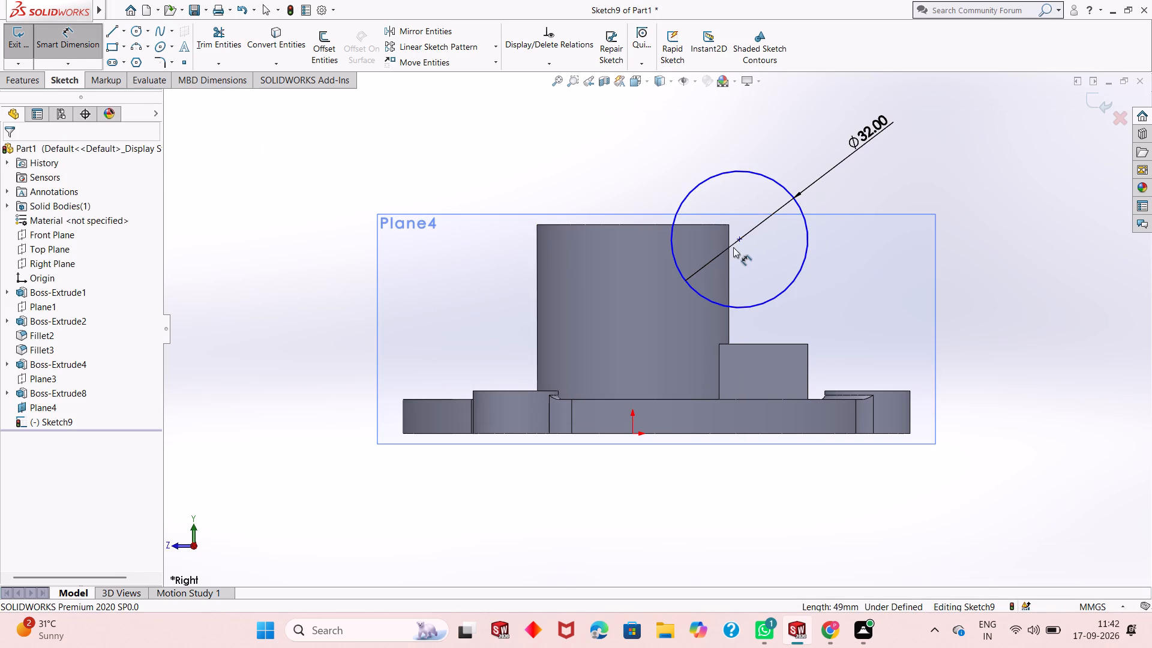
pyautogui.click(740, 239)
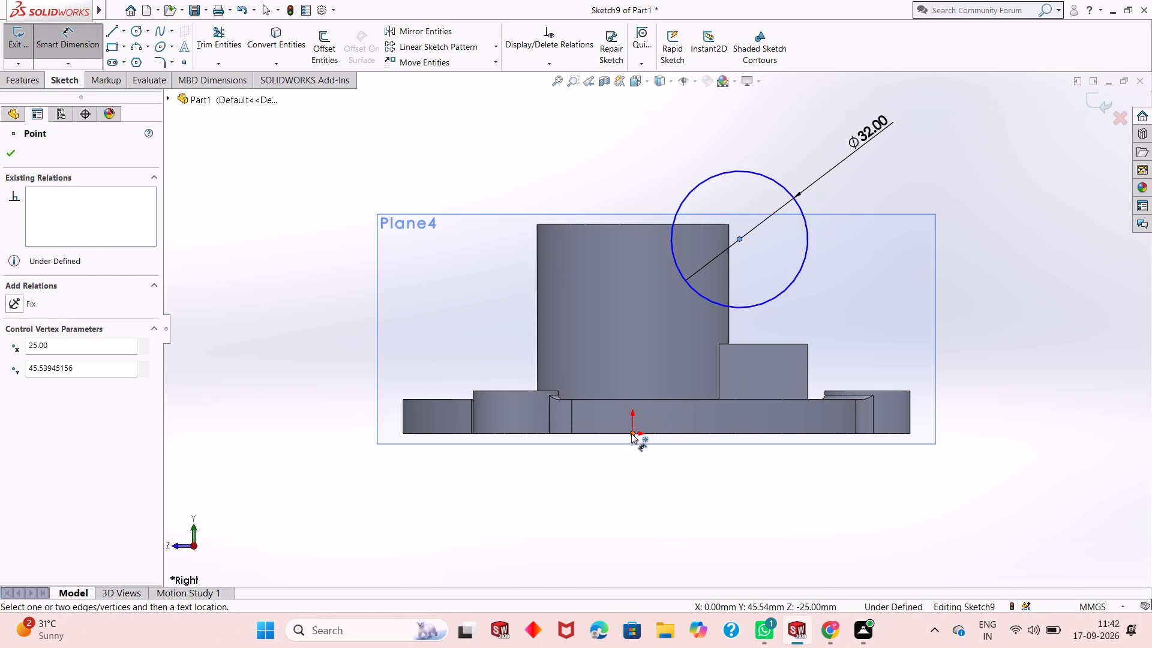
pyautogui.click(631, 433)
pyautogui.click(652, 523)
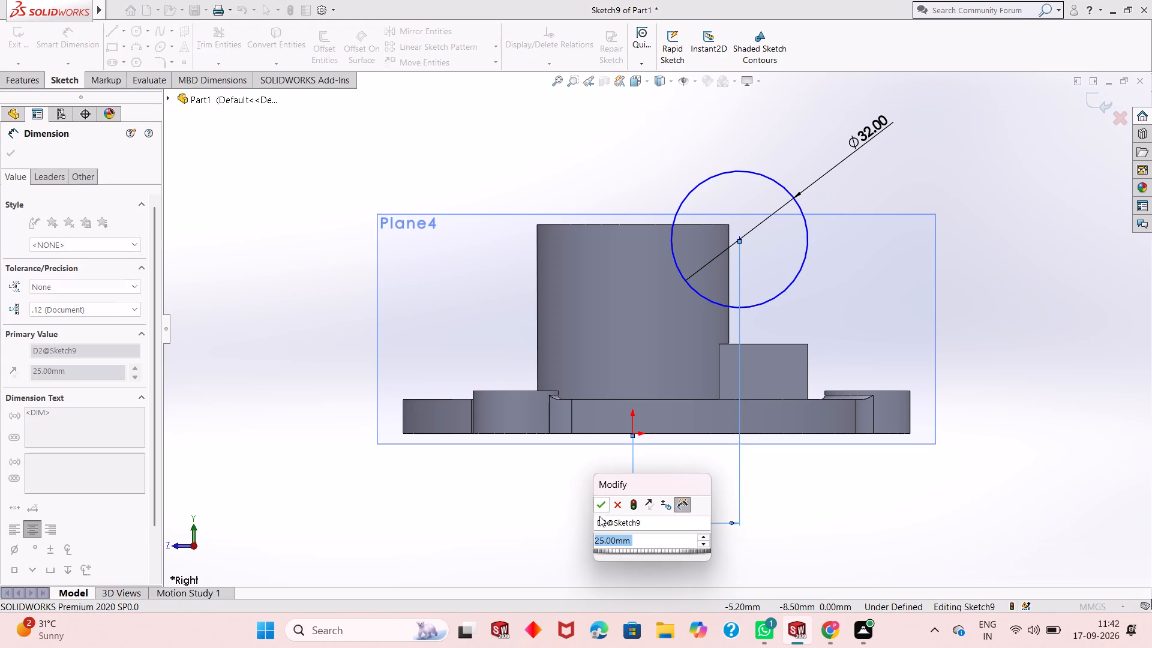
pyautogui.click(601, 505)
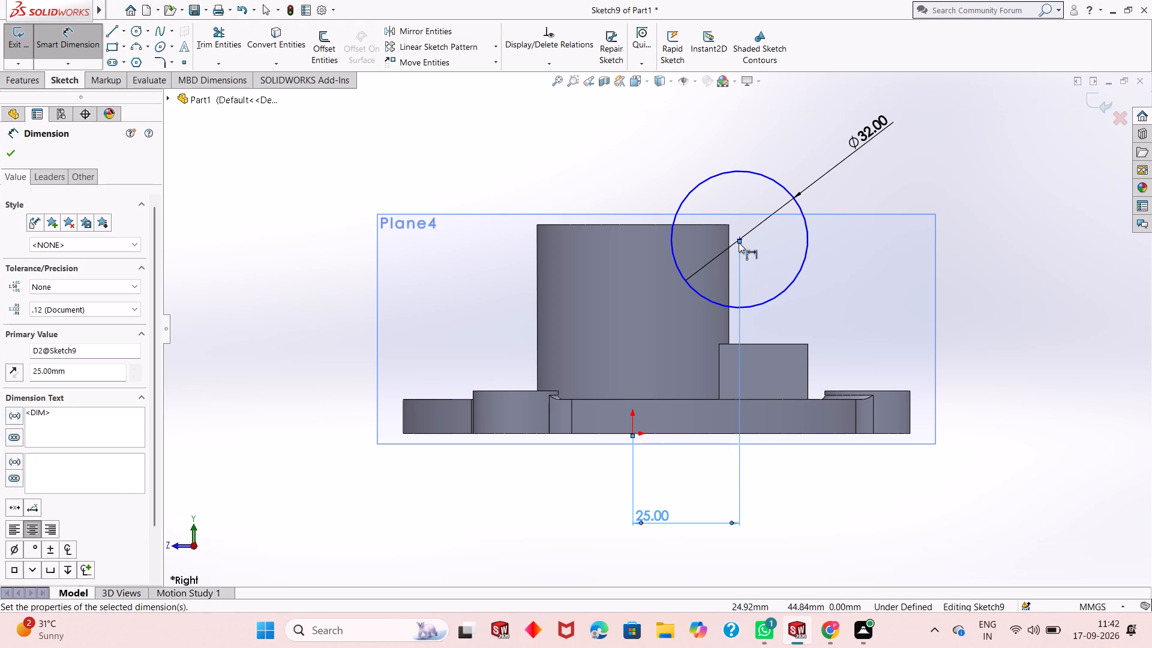
# Dimension the circle's centre 28 mm vertically above the origin.
pyautogui.click(739, 237)
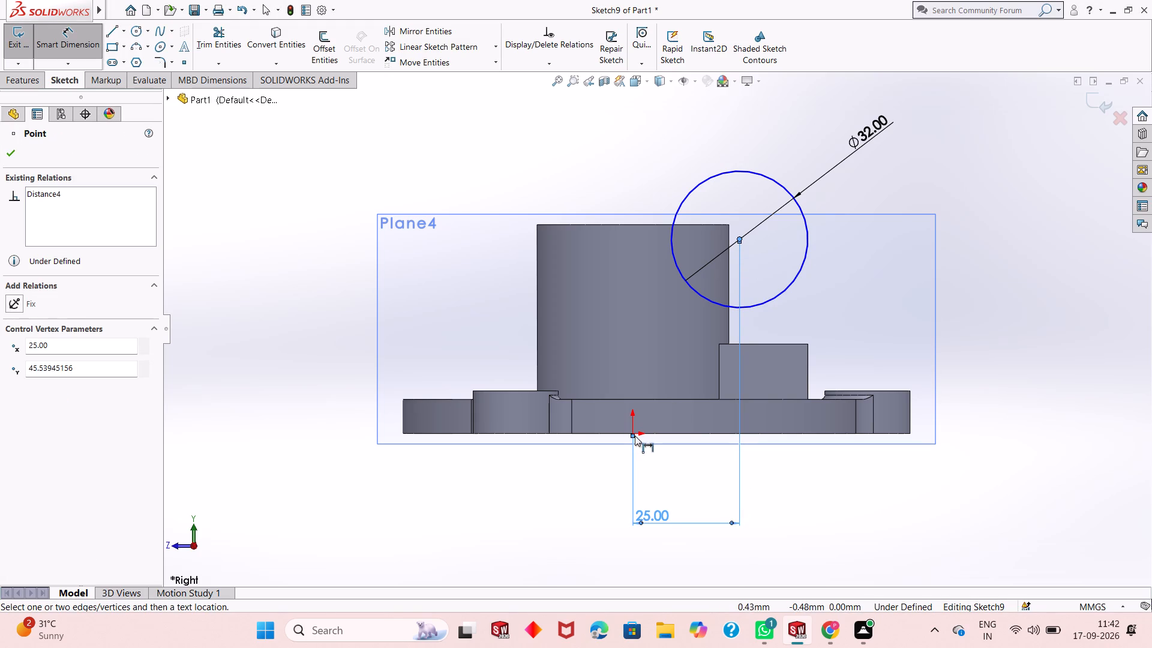
pyautogui.click(629, 434)
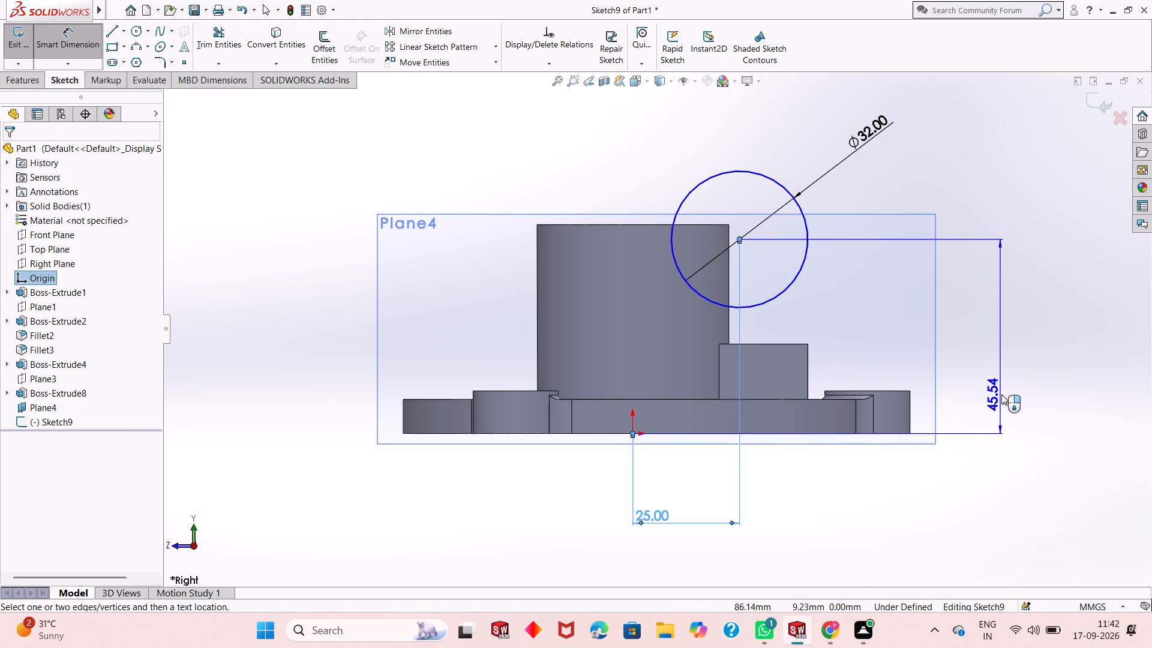
pyautogui.click(1003, 393)
pyautogui.write('28')
pyautogui.press('Return')
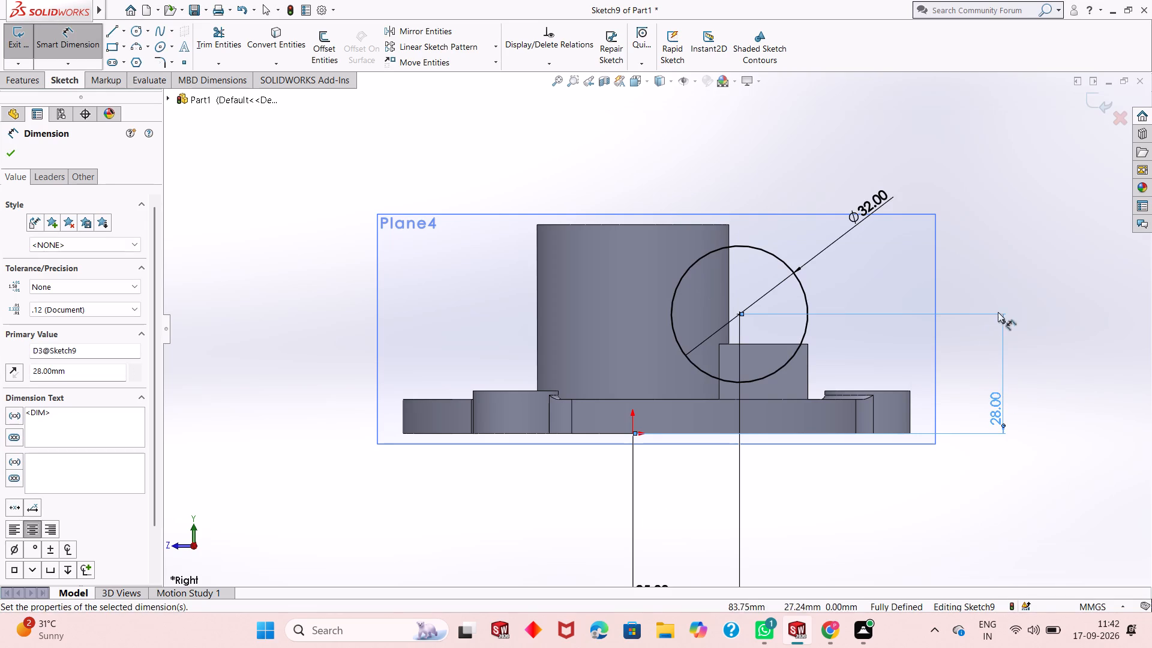
pyautogui.rightClick(982, 271)
pyautogui.click(1011, 307)
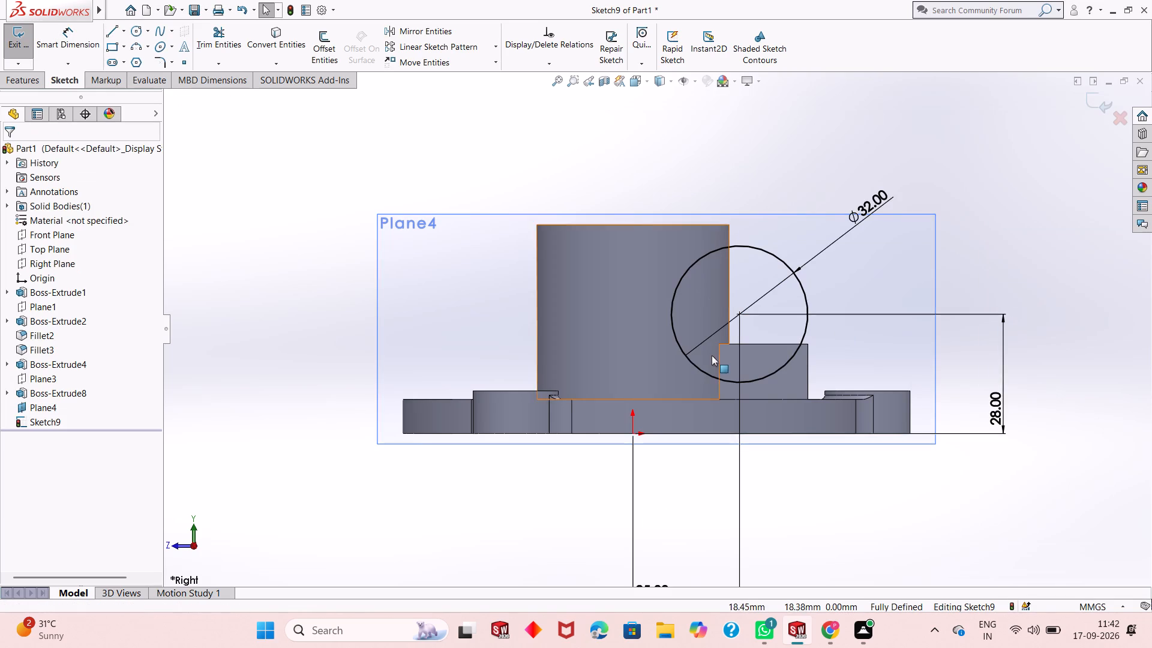
# Examine the dimensioned circle's position relative to the central cylinder and the block from several angles.
pyautogui.scroll(1, 712, 356)
pyautogui.moveTo(760, 358); pyautogui.dragTo(692, 380, button='middle')
pyautogui.scroll(1, 692, 380)
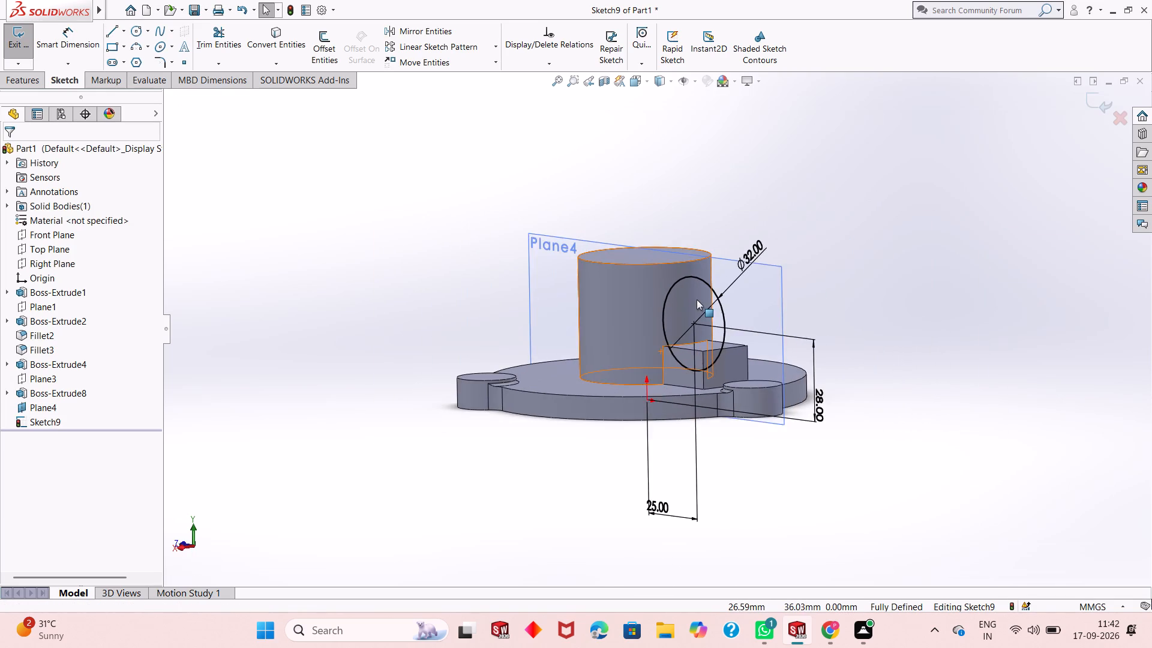
pyautogui.scroll(-3, 697, 299)
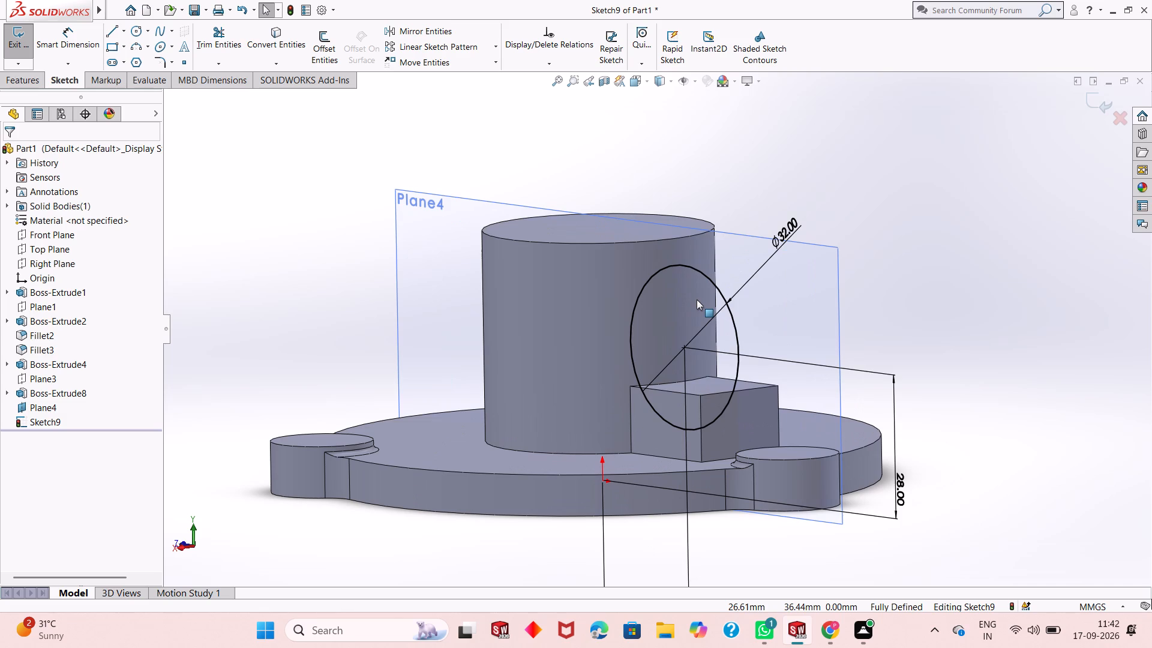
pyautogui.moveTo(692, 344); pyautogui.dragTo(783, 341, button='middle')
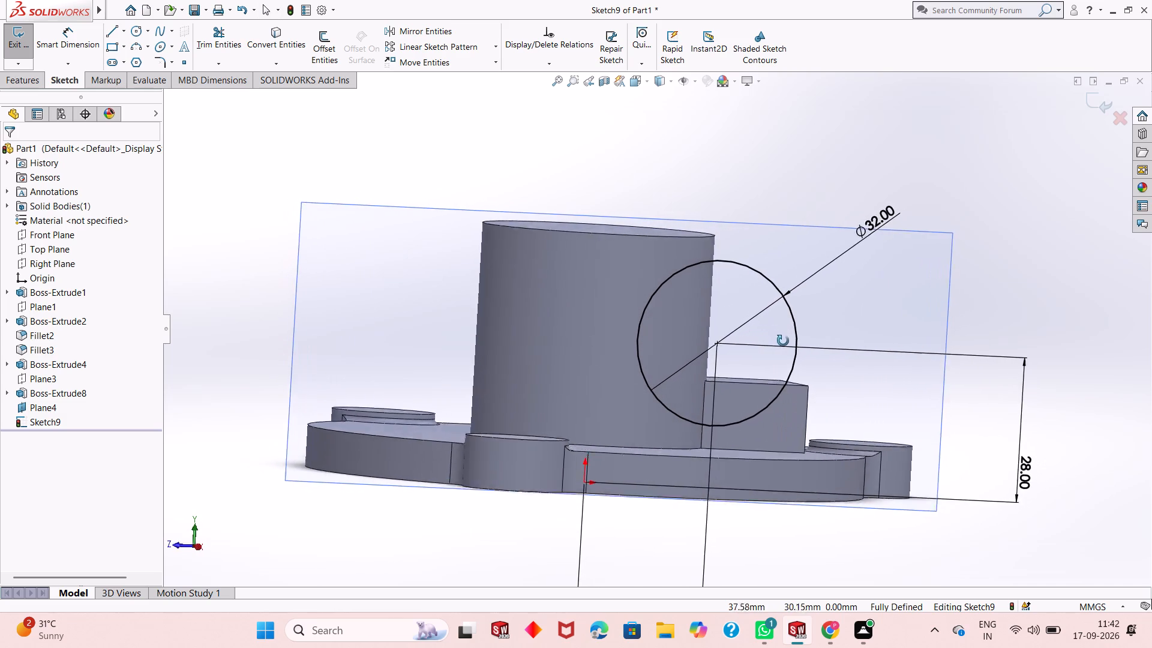
pyautogui.moveTo(783, 341); pyautogui.dragTo(767, 360, button='middle')
pyautogui.scroll(1, 767, 360)
pyautogui.scroll(-5, 727, 334)
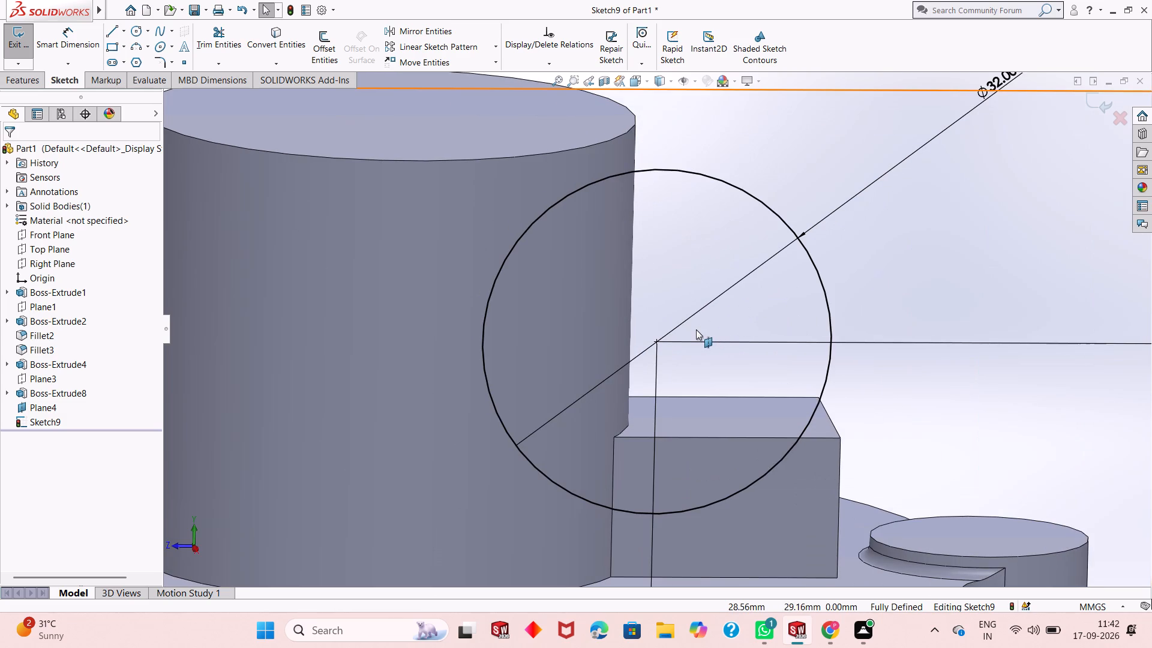
pyautogui.moveTo(696, 329); pyautogui.dragTo(686, 329, button='middle')
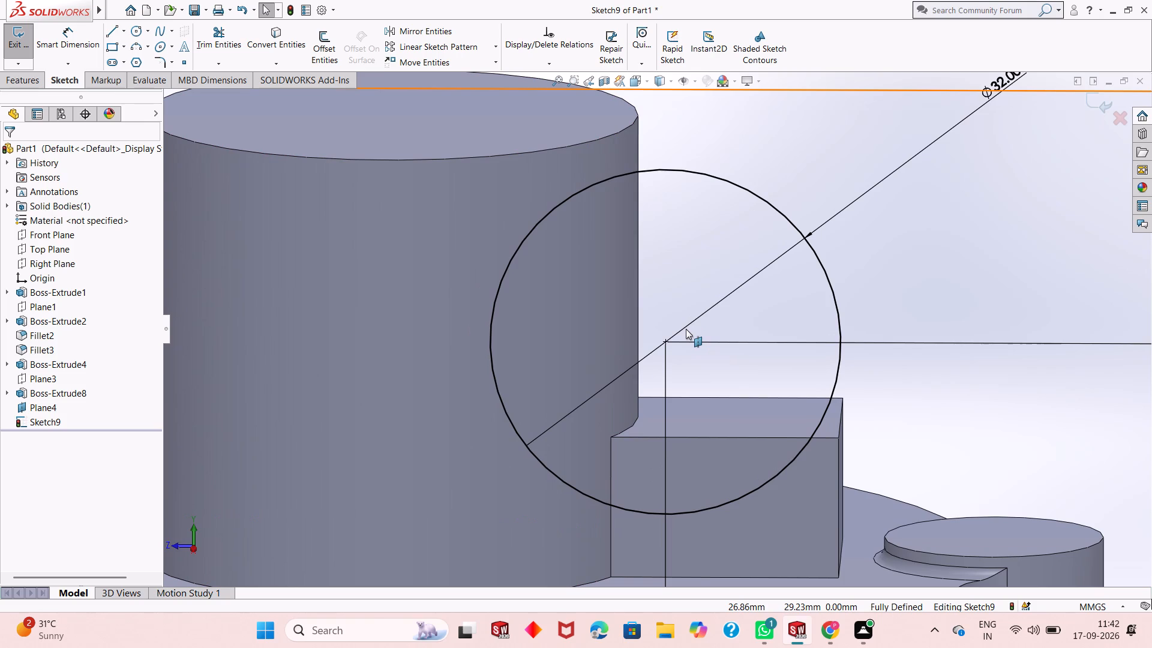
pyautogui.scroll(3, 683, 342)
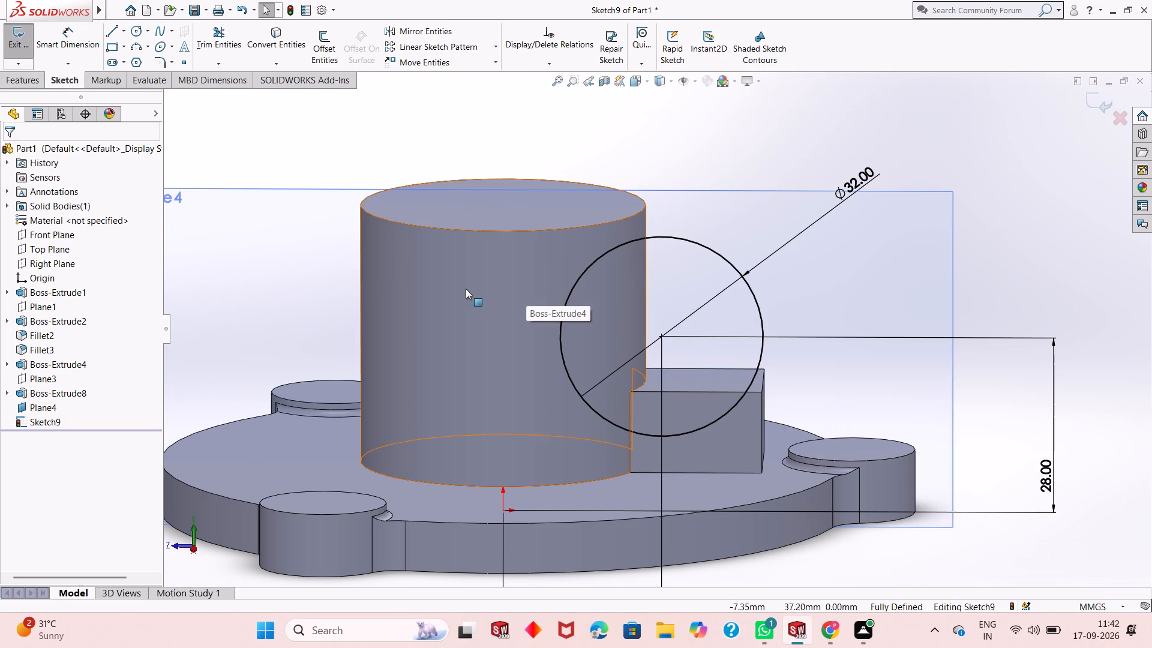
# Extrude the 32 mm circle as a boss with the Mid Plane condition, 44 mm deep, merged with the body.
pyautogui.click(22, 85)
pyautogui.click(28, 56)
pyautogui.moveTo(573, 307); pyautogui.dragTo(517, 320, button='middle')
pyautogui.scroll(1, 517, 320)
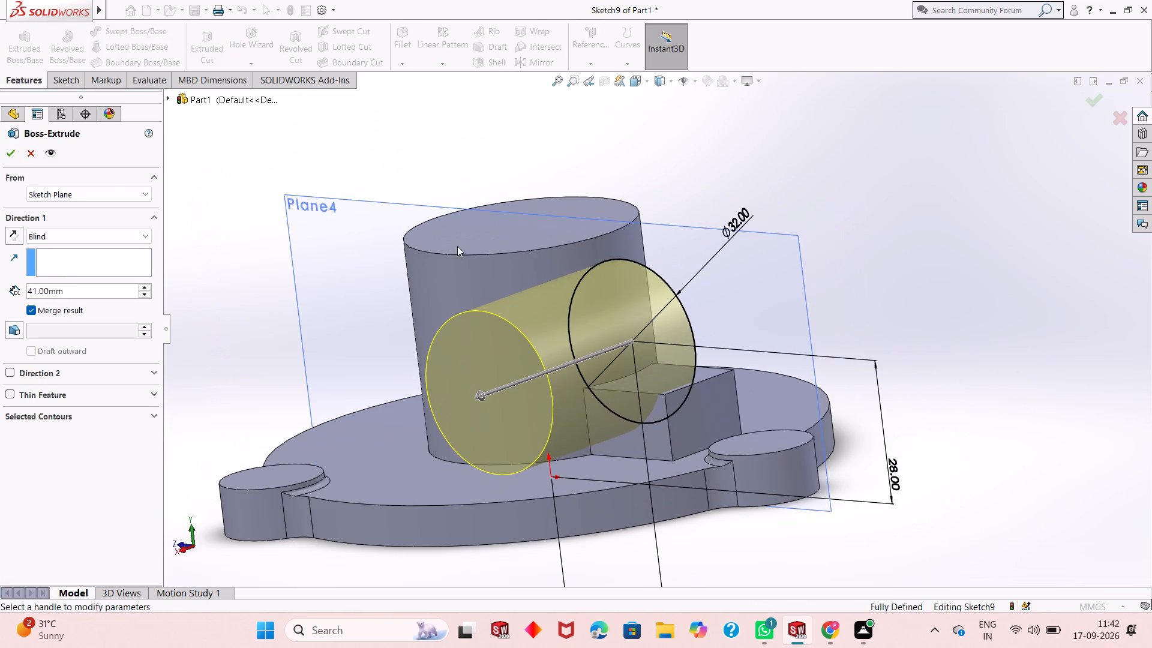
pyautogui.click(97, 237)
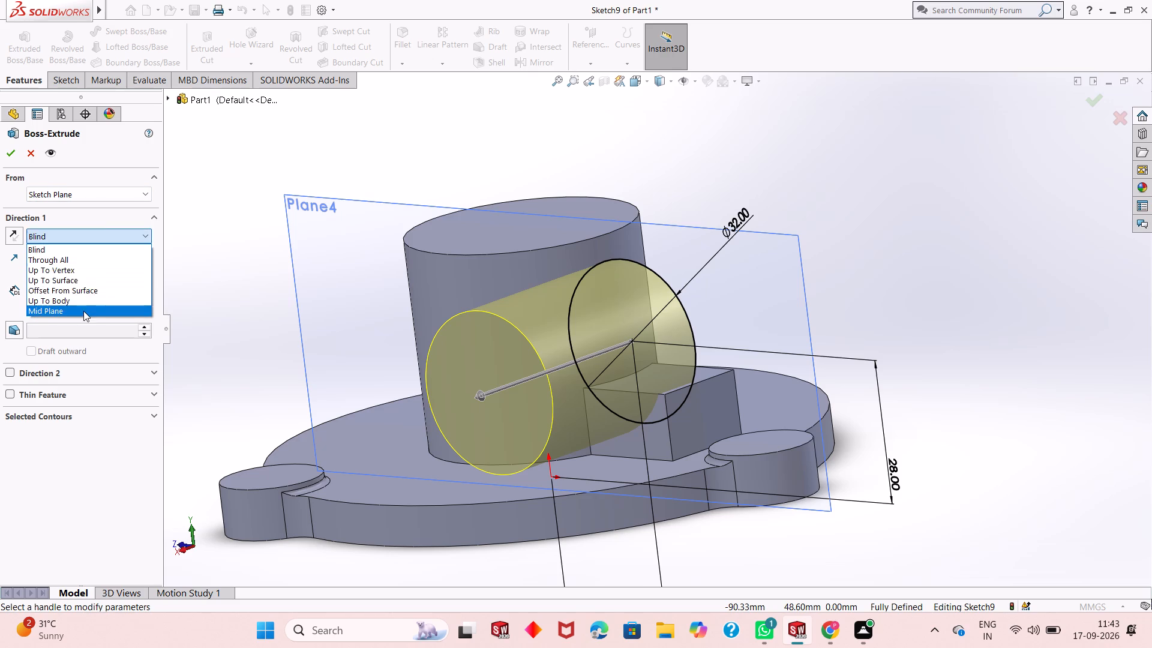
pyautogui.click(83, 312)
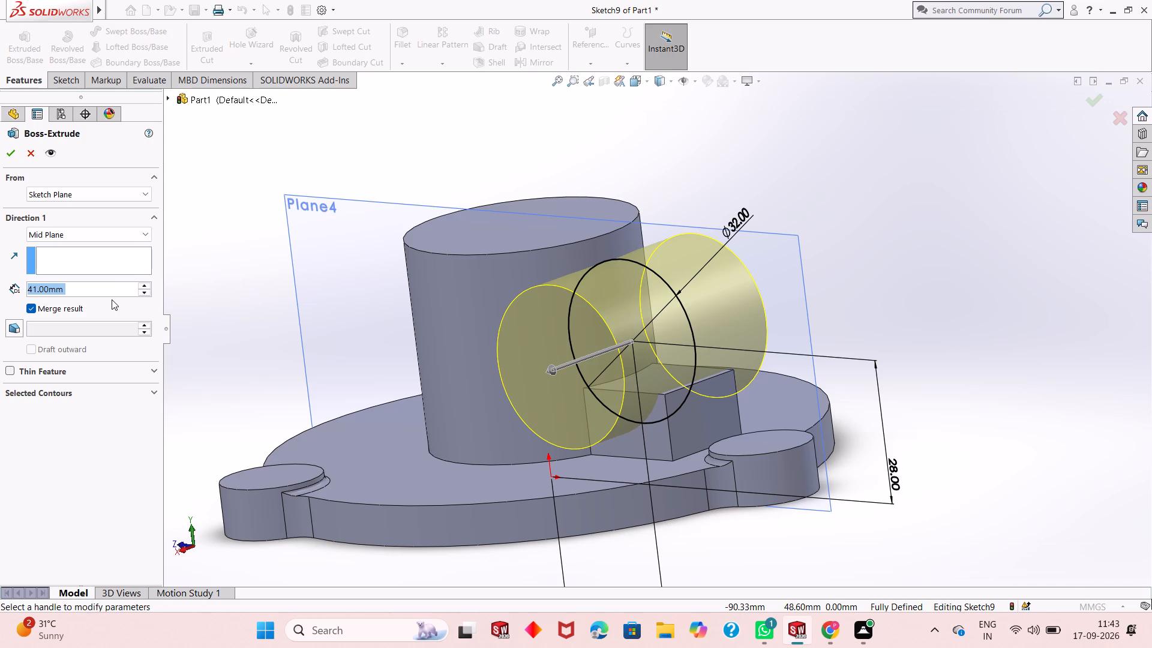
pyautogui.write('44')
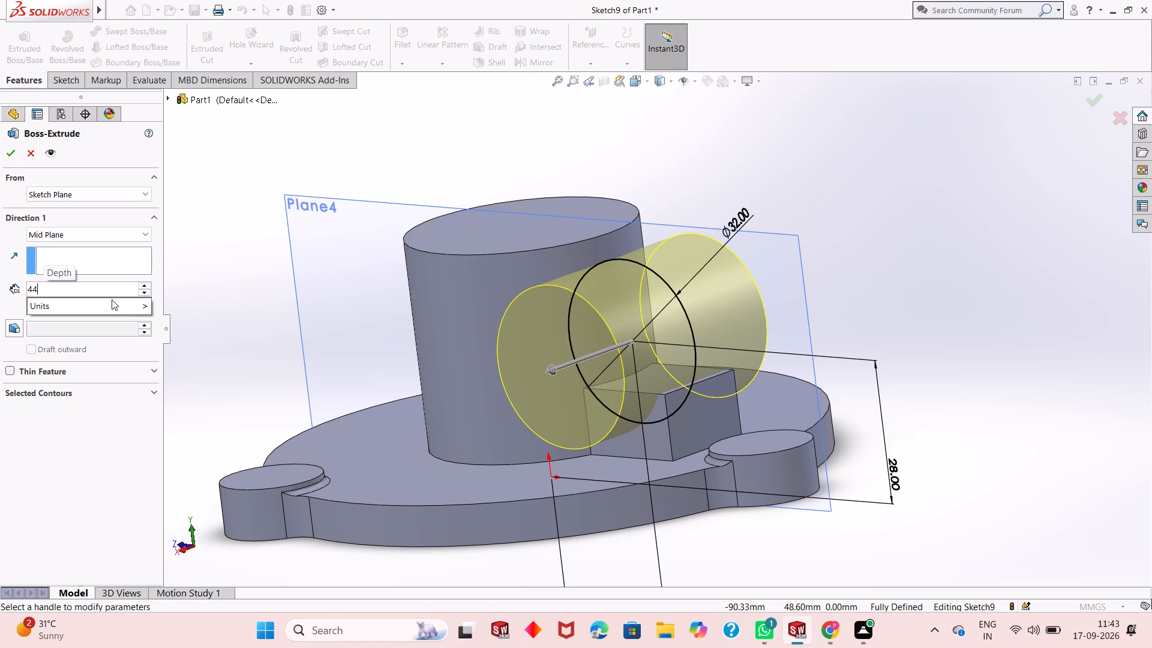
pyautogui.press('Return')
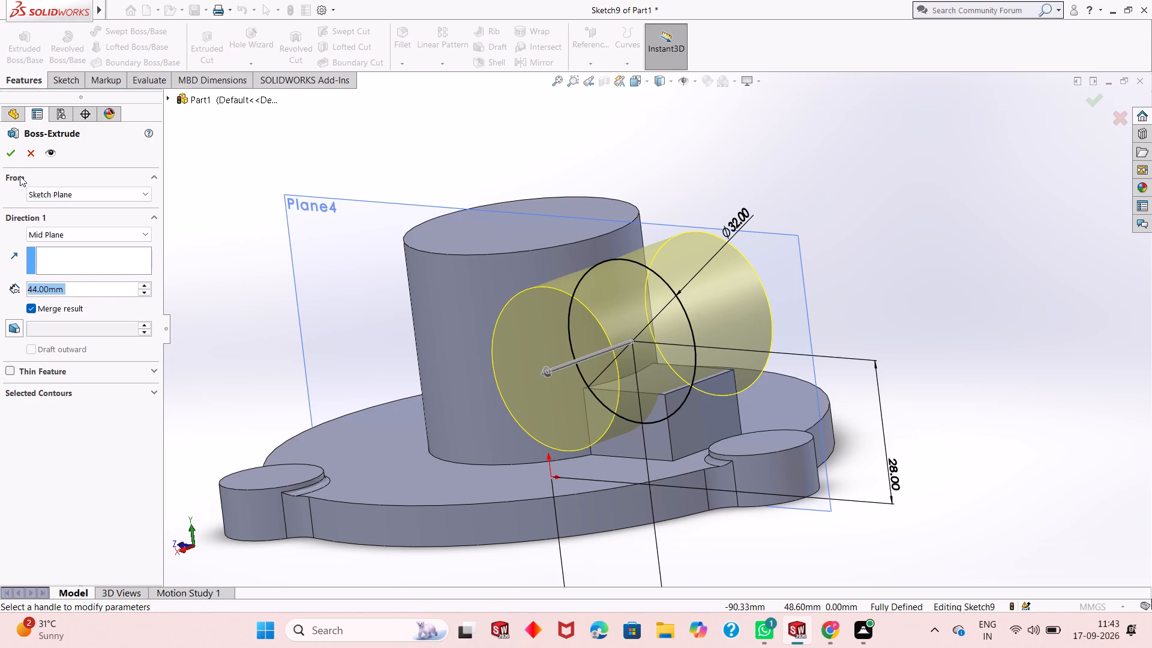
pyautogui.click(5, 149)
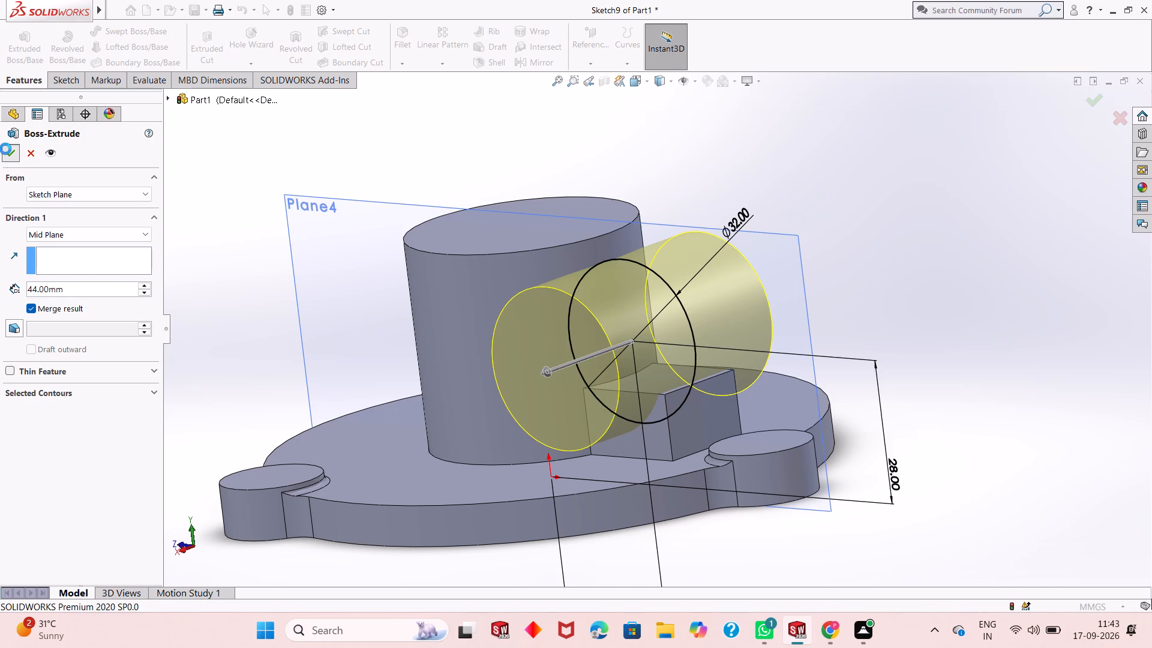
# Hide the reference plane Plane4 that passes through the side cylinder.
pyautogui.click(774, 199)
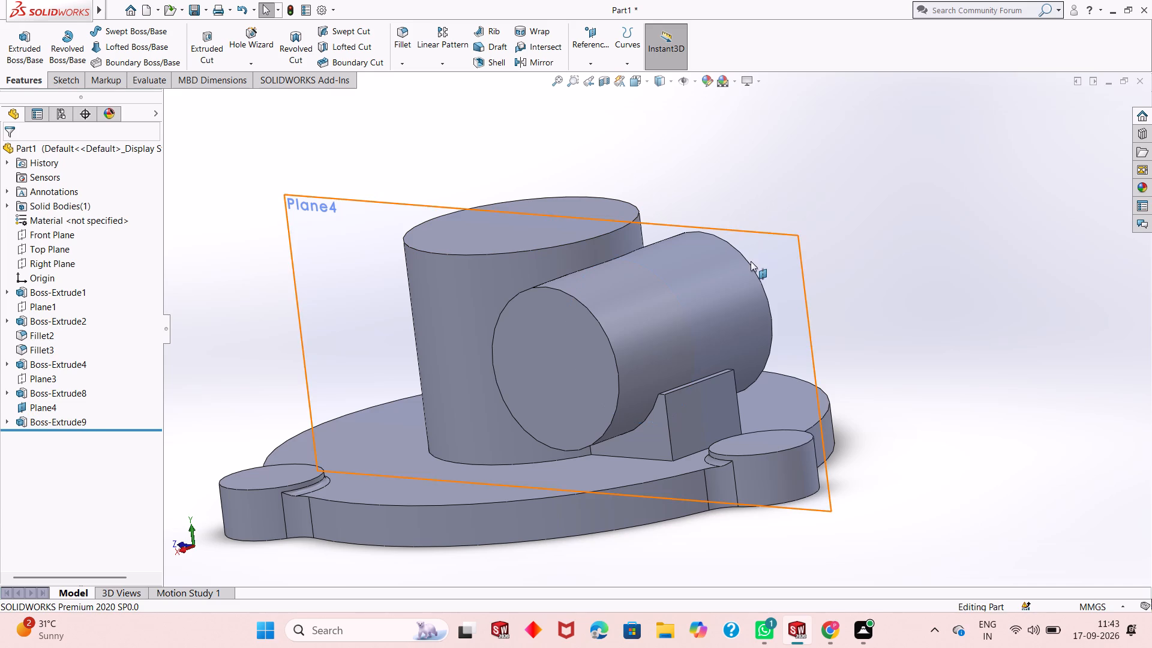
pyautogui.rightClick(751, 261)
pyautogui.click(803, 249)
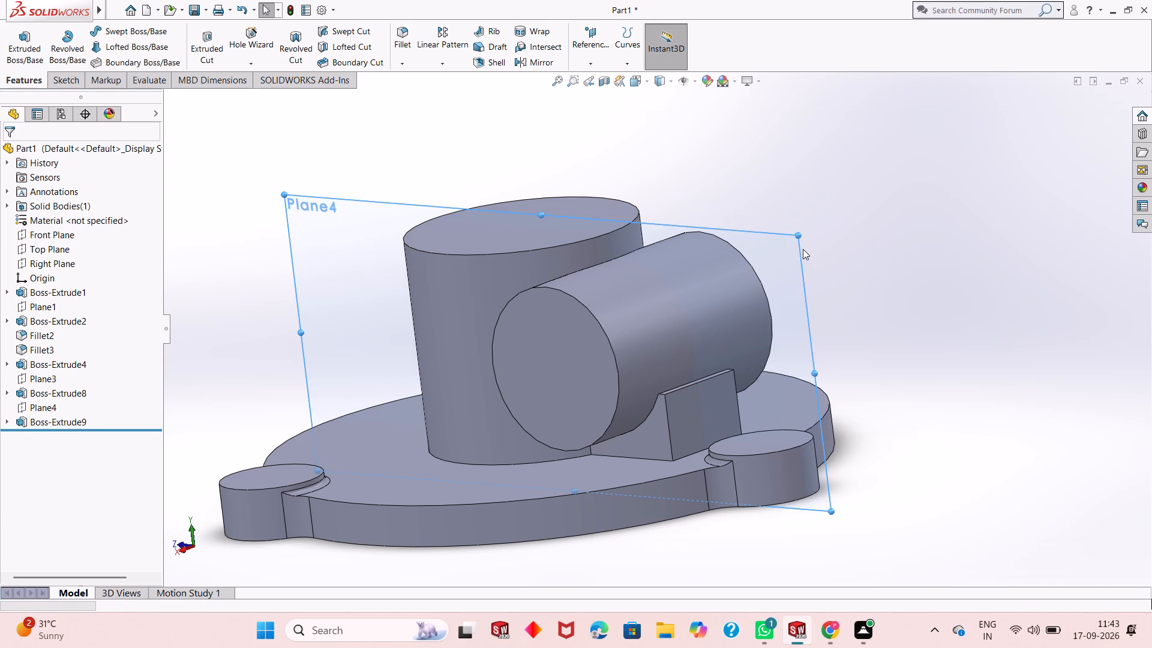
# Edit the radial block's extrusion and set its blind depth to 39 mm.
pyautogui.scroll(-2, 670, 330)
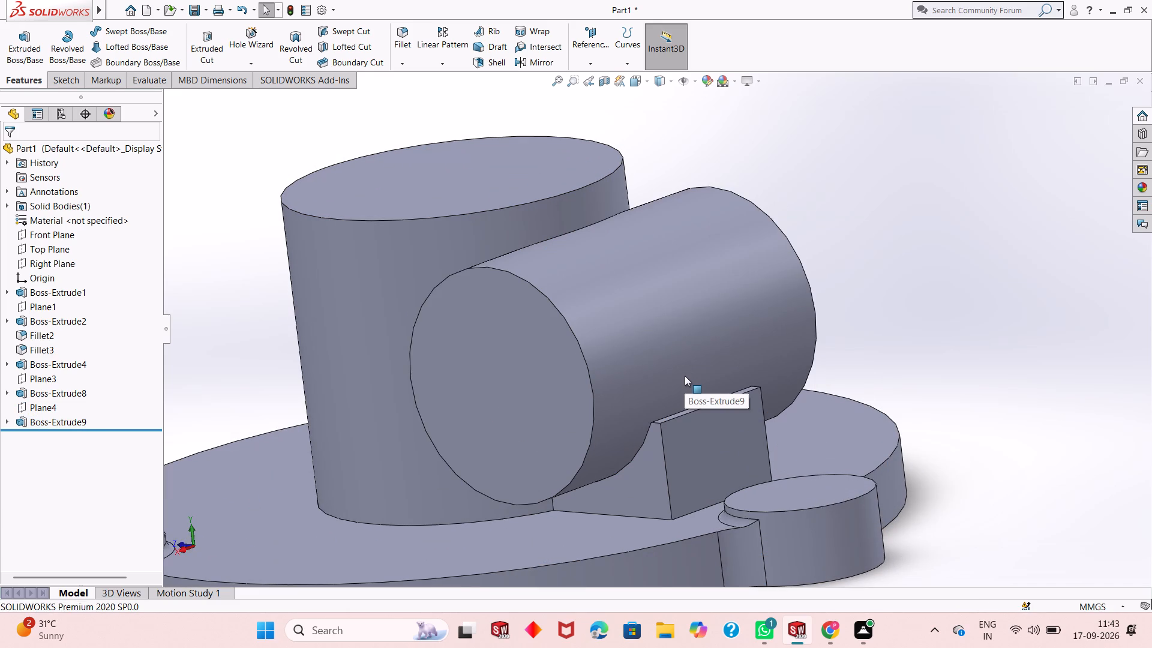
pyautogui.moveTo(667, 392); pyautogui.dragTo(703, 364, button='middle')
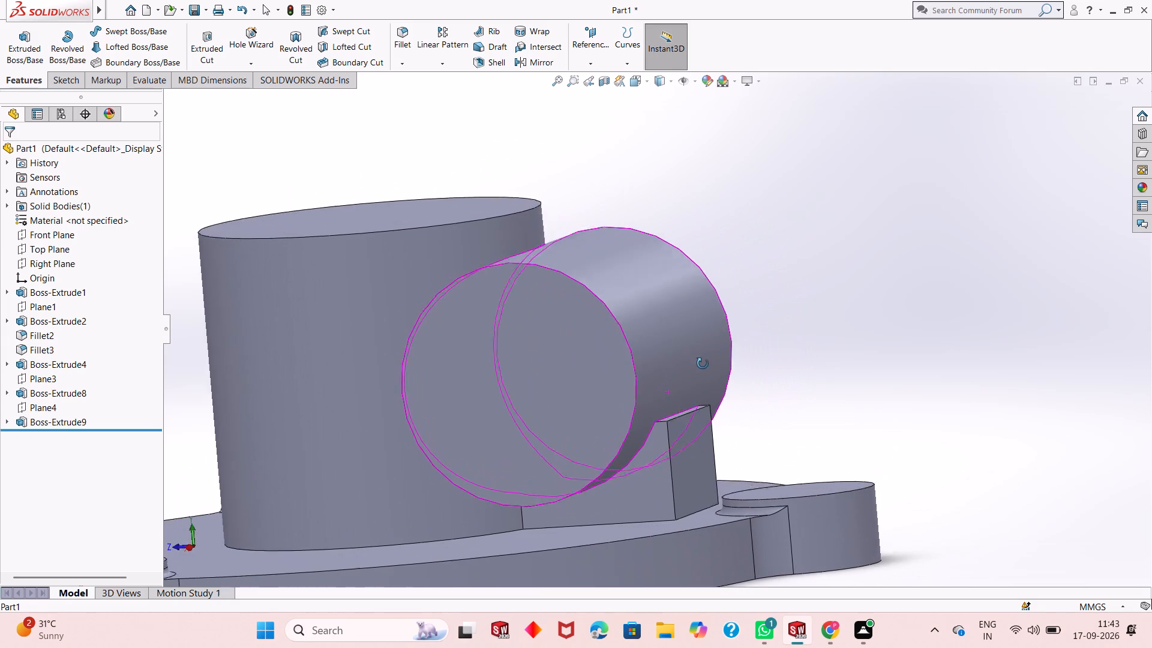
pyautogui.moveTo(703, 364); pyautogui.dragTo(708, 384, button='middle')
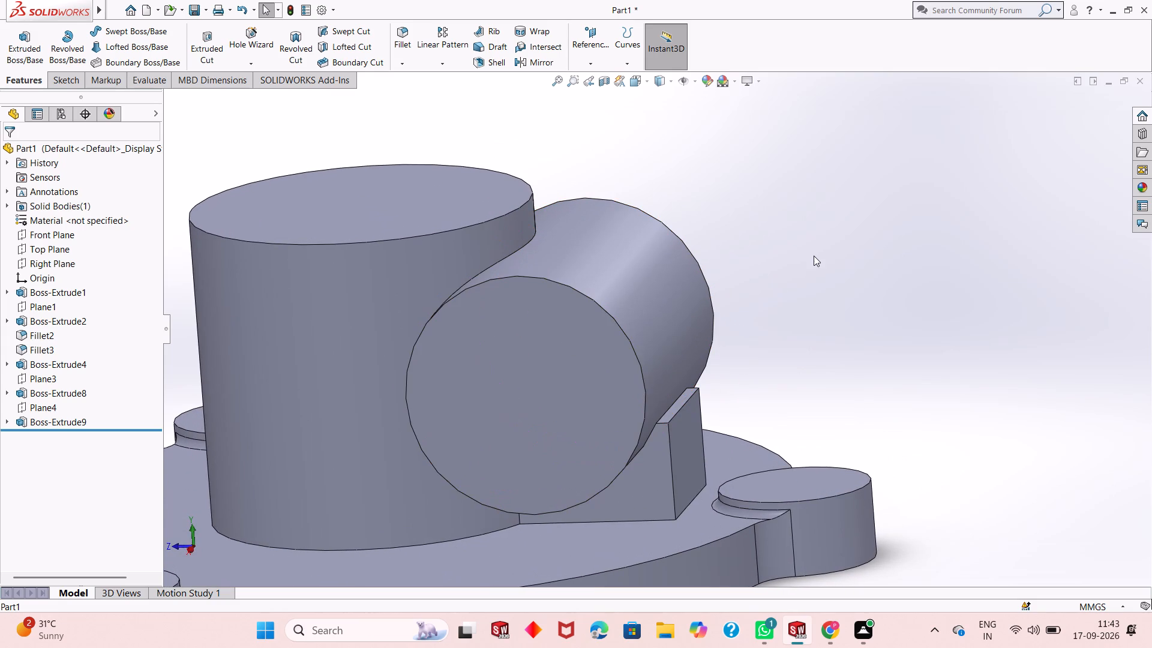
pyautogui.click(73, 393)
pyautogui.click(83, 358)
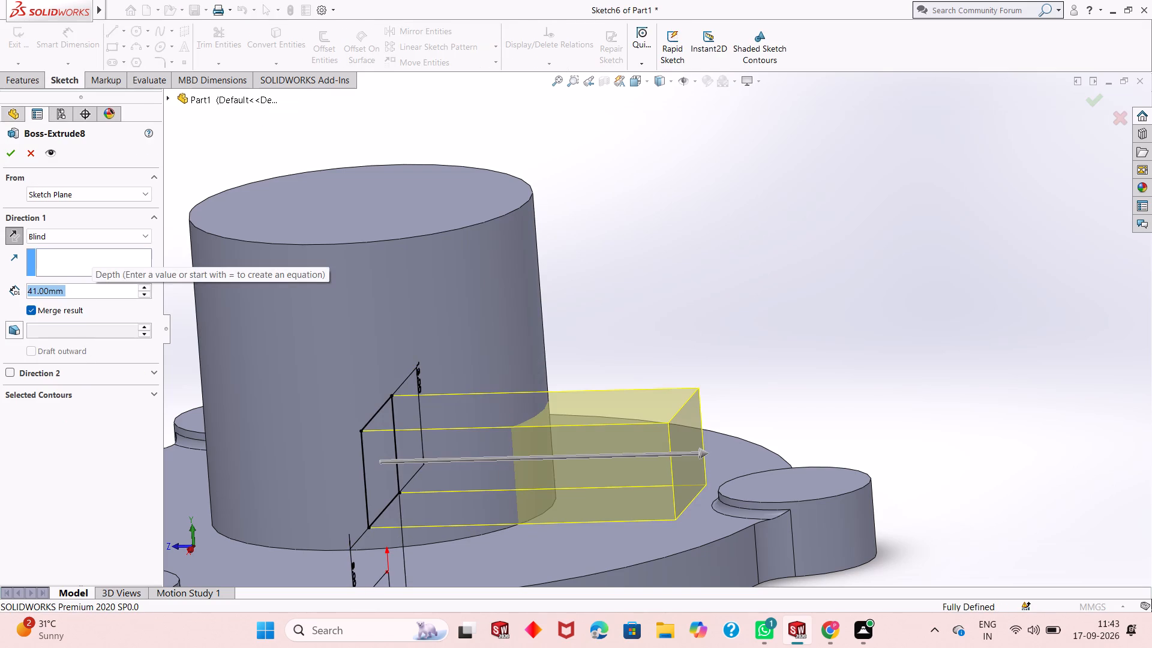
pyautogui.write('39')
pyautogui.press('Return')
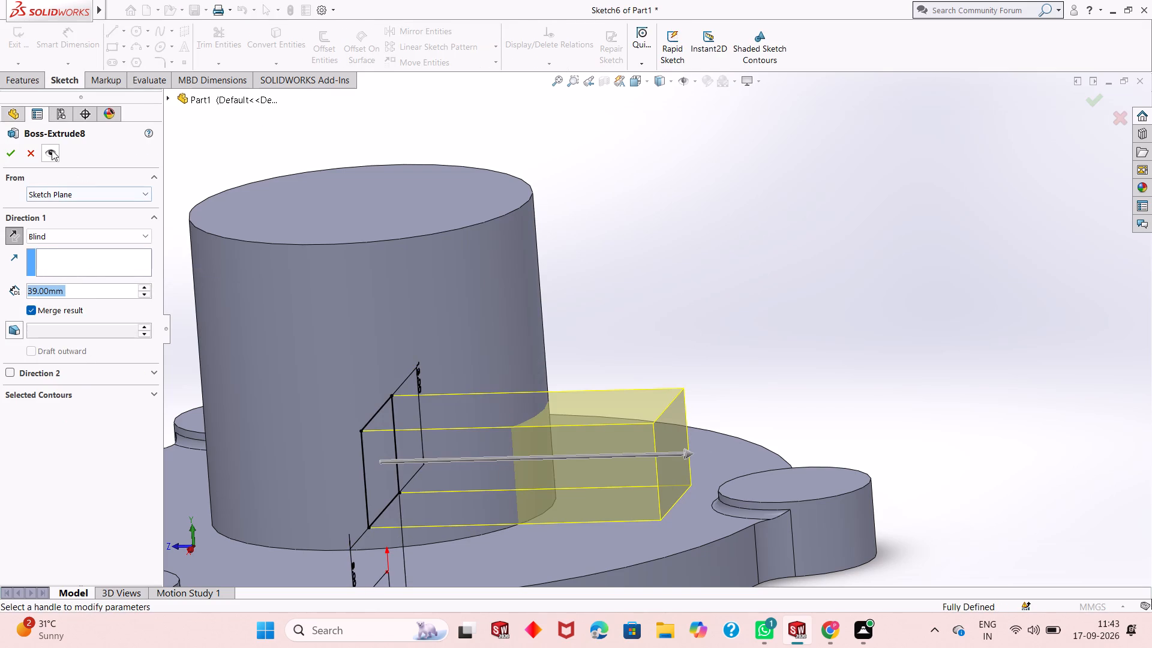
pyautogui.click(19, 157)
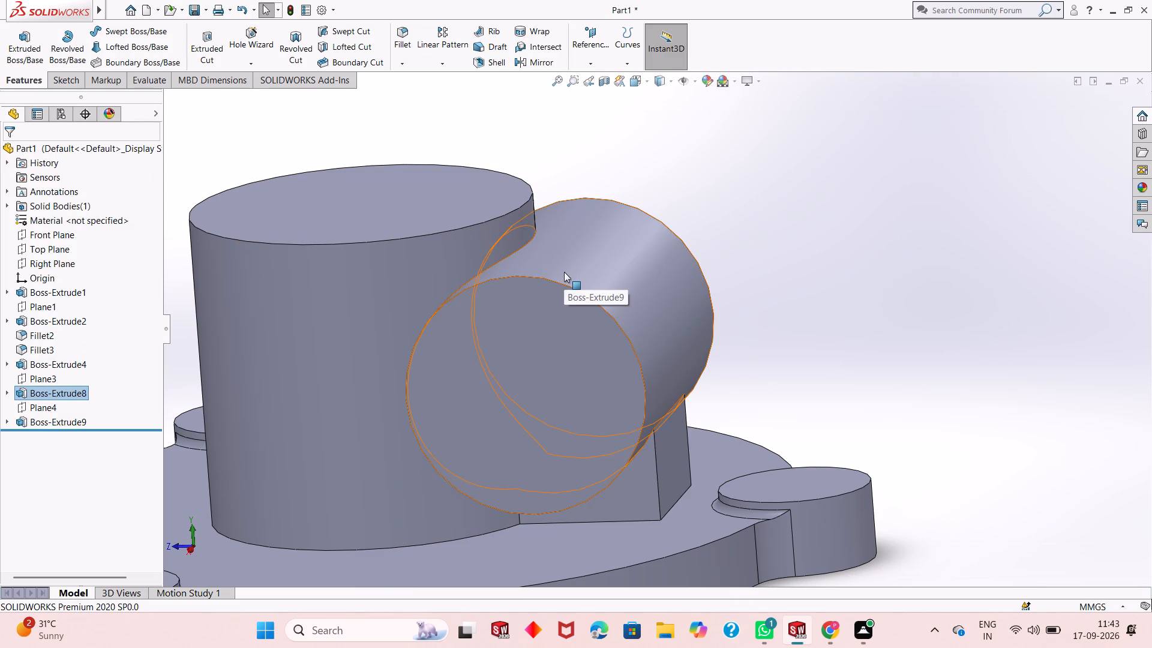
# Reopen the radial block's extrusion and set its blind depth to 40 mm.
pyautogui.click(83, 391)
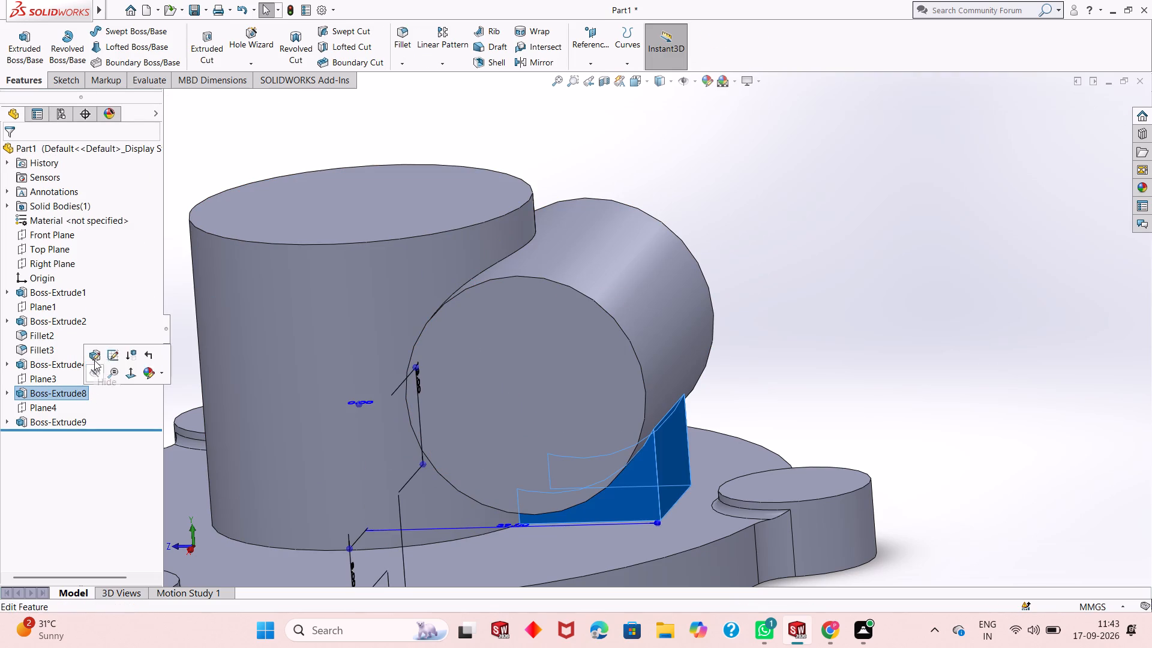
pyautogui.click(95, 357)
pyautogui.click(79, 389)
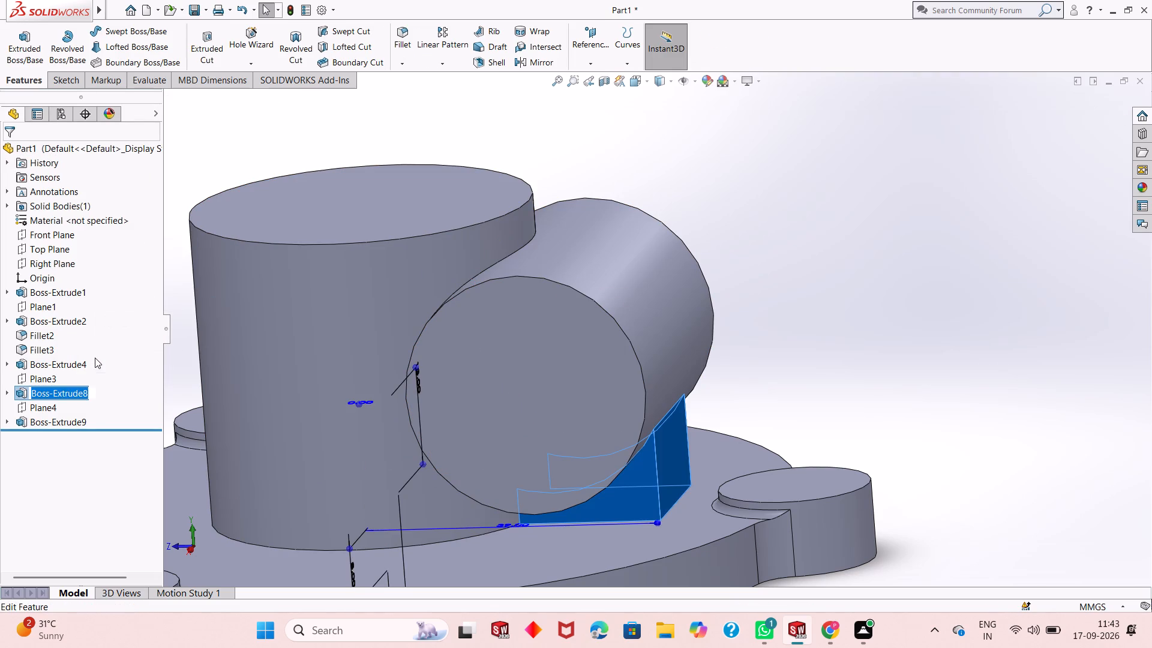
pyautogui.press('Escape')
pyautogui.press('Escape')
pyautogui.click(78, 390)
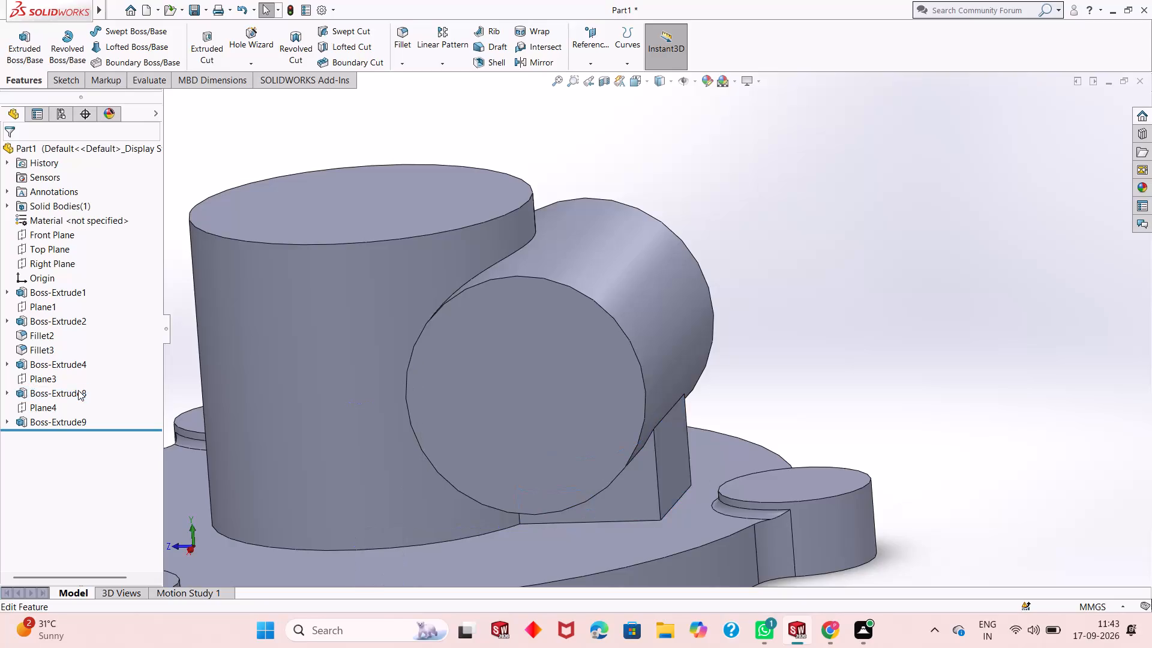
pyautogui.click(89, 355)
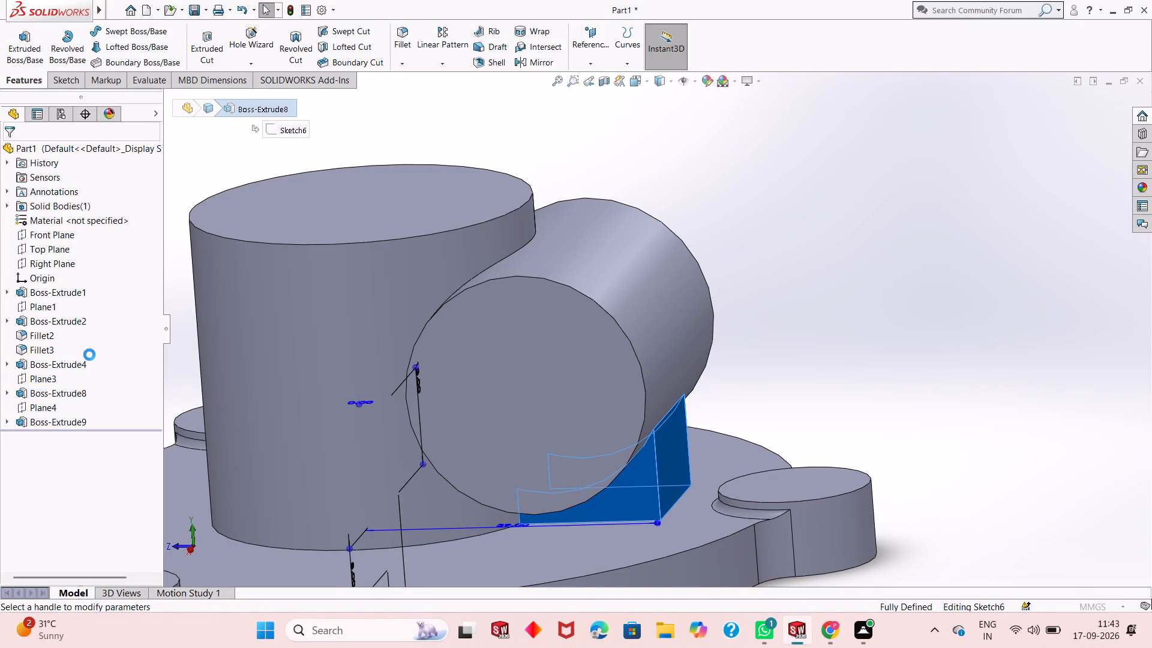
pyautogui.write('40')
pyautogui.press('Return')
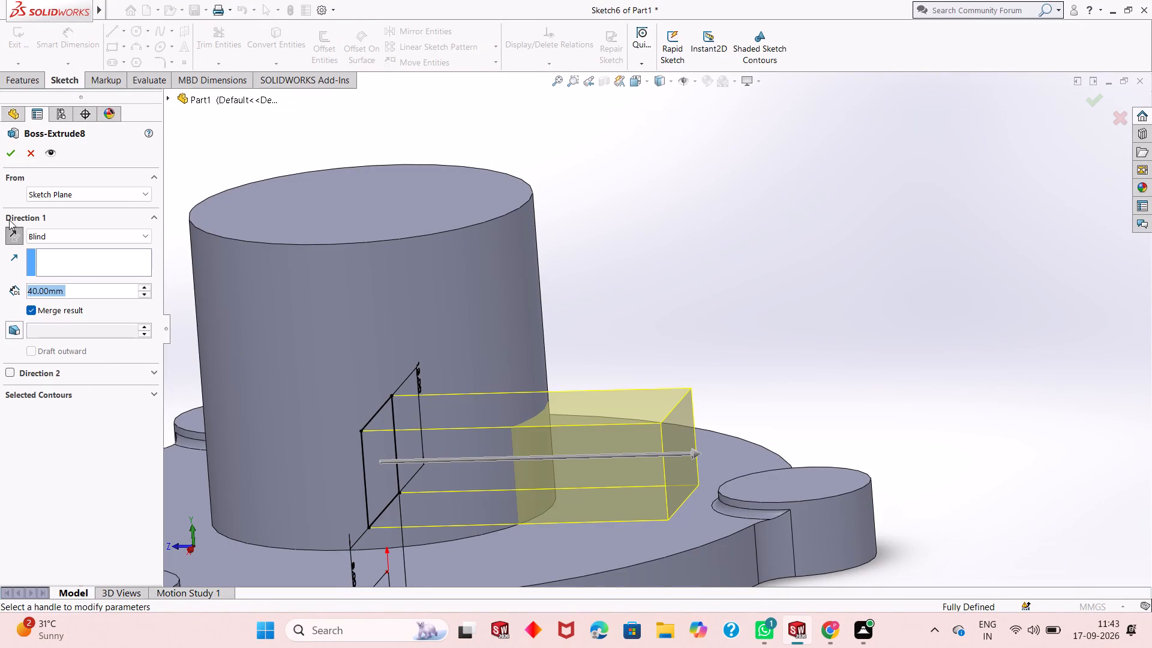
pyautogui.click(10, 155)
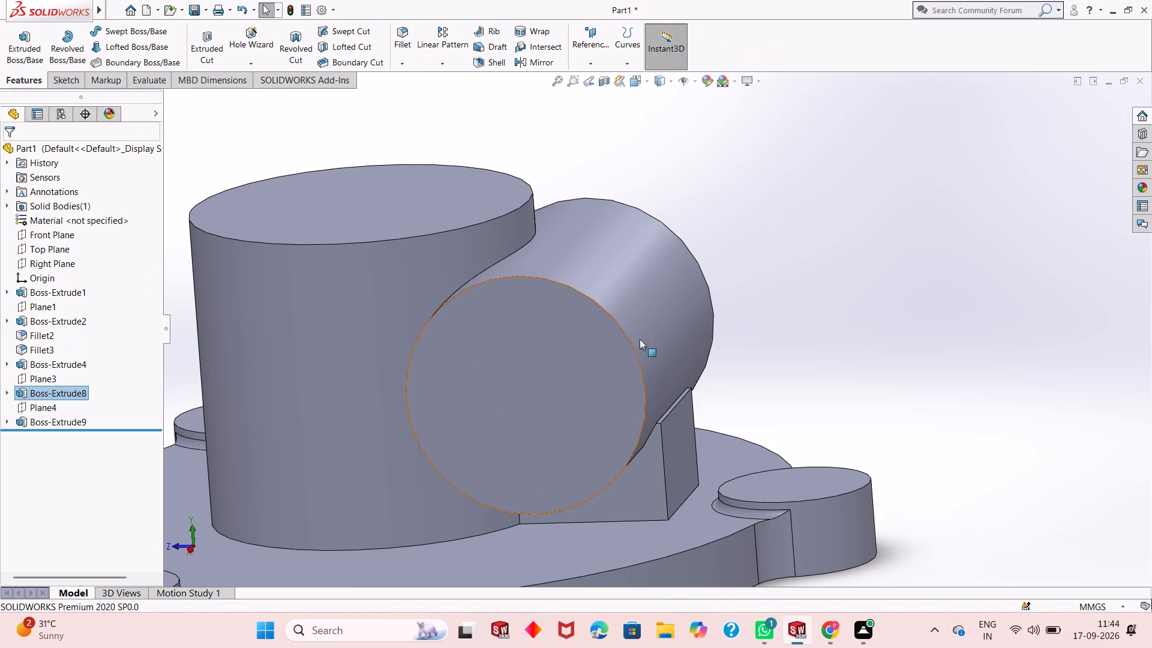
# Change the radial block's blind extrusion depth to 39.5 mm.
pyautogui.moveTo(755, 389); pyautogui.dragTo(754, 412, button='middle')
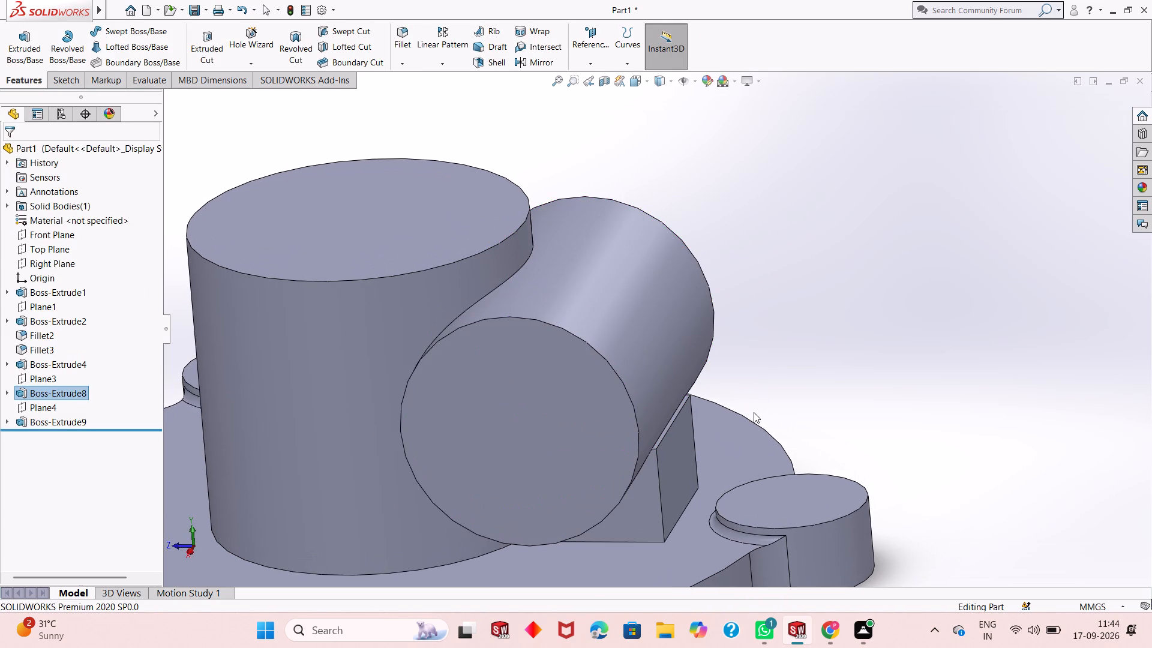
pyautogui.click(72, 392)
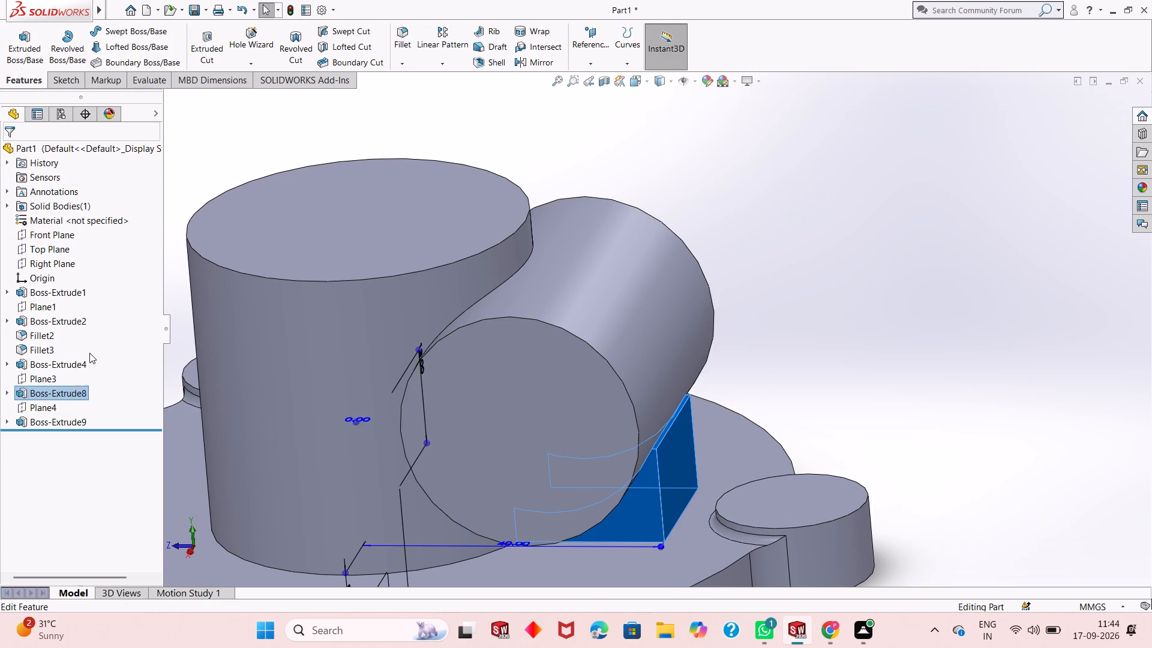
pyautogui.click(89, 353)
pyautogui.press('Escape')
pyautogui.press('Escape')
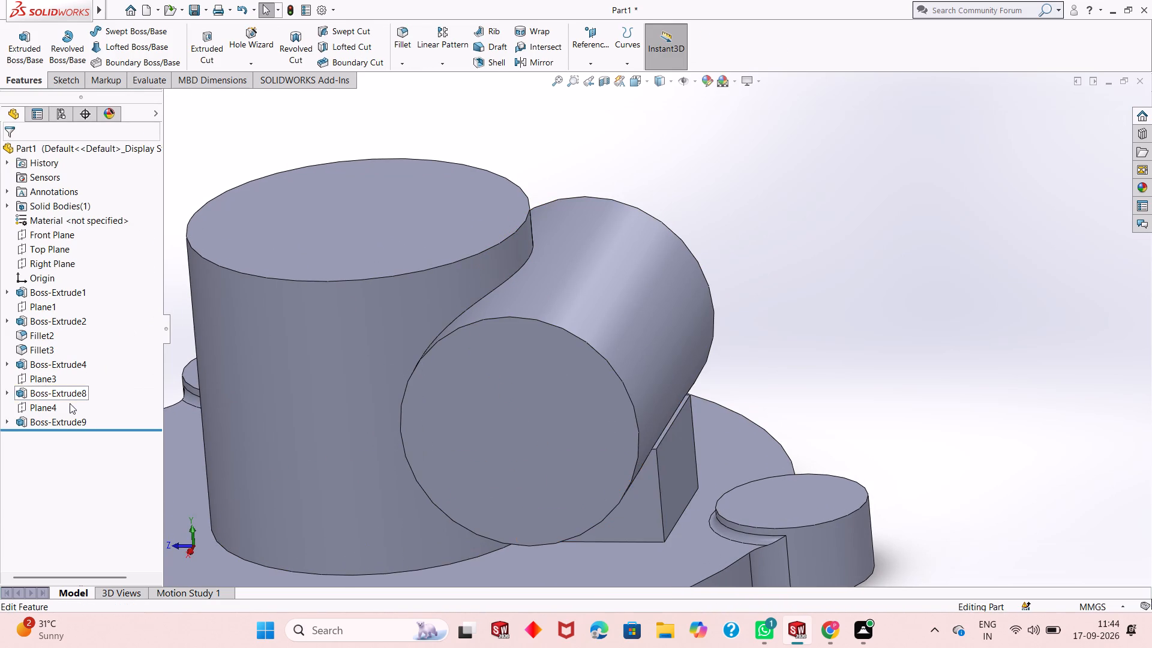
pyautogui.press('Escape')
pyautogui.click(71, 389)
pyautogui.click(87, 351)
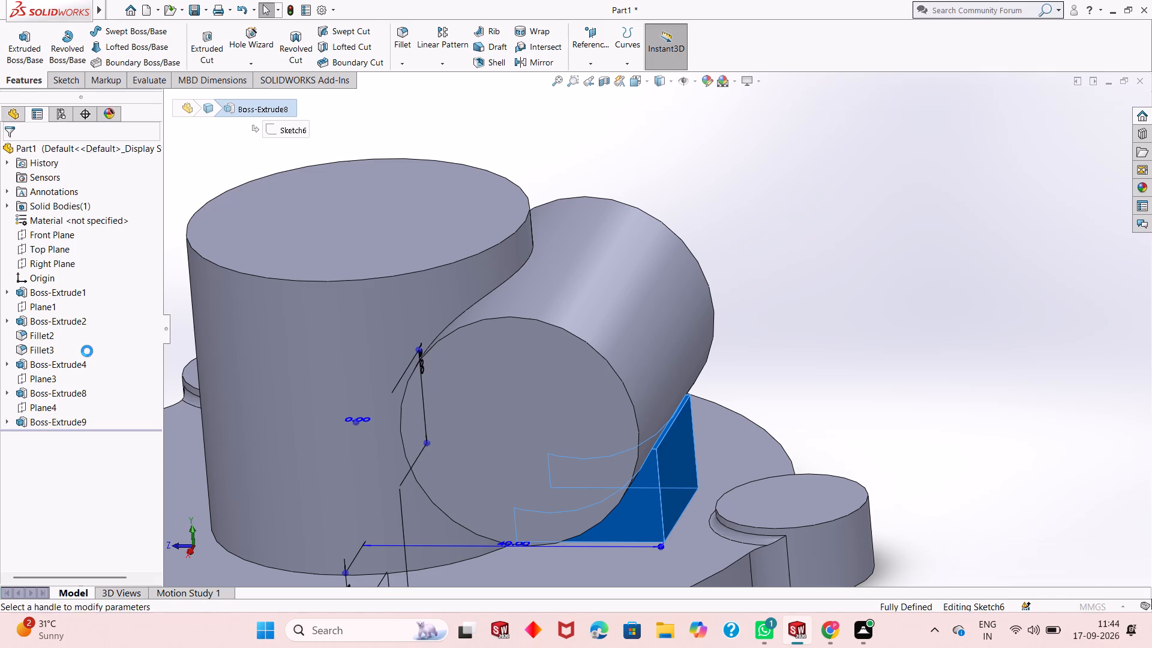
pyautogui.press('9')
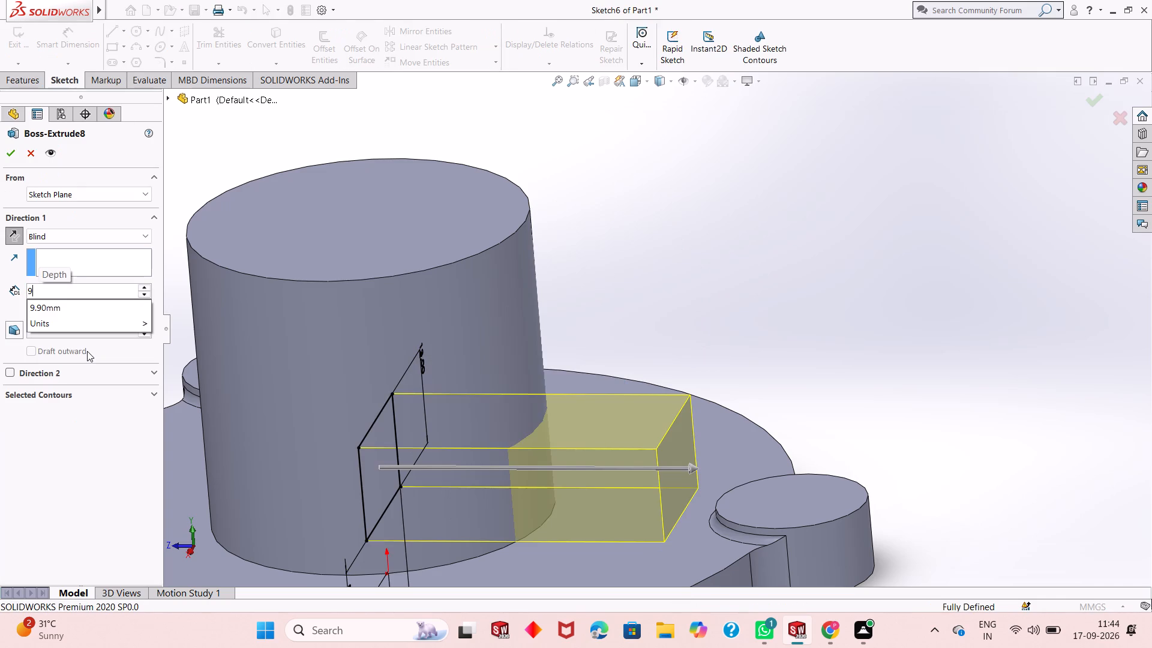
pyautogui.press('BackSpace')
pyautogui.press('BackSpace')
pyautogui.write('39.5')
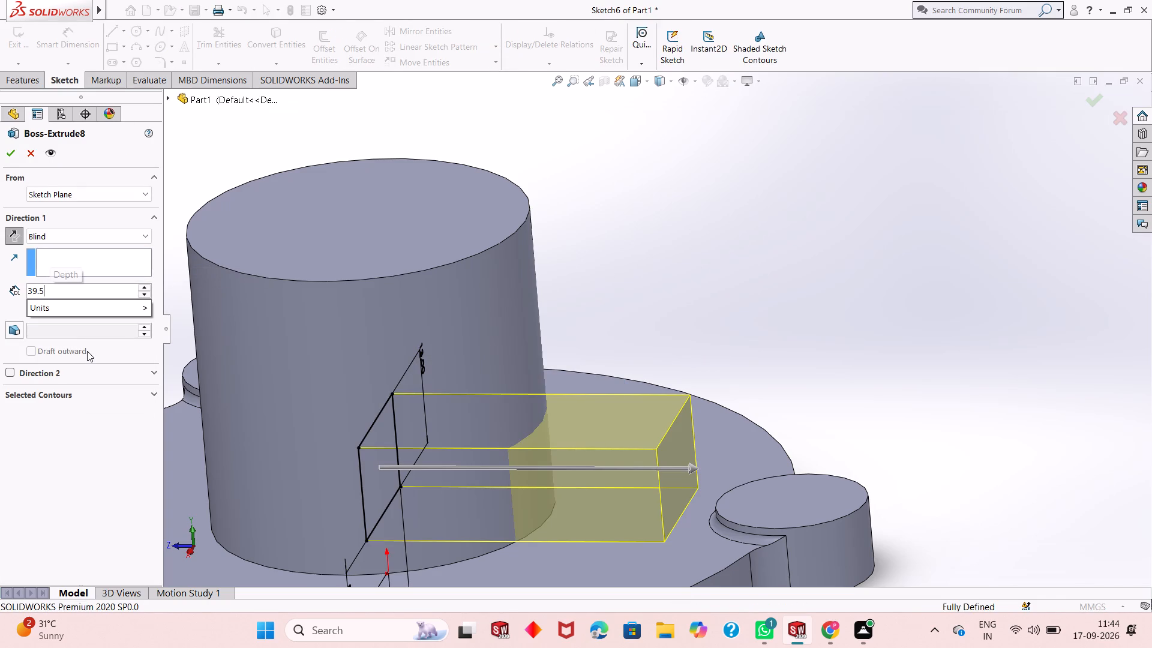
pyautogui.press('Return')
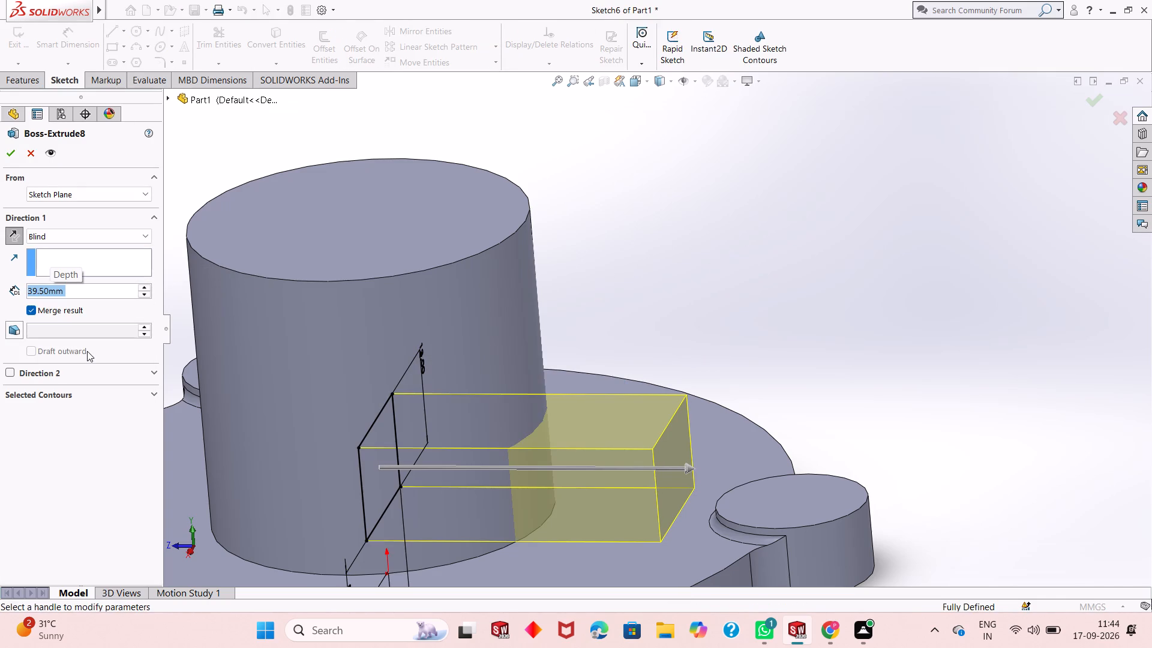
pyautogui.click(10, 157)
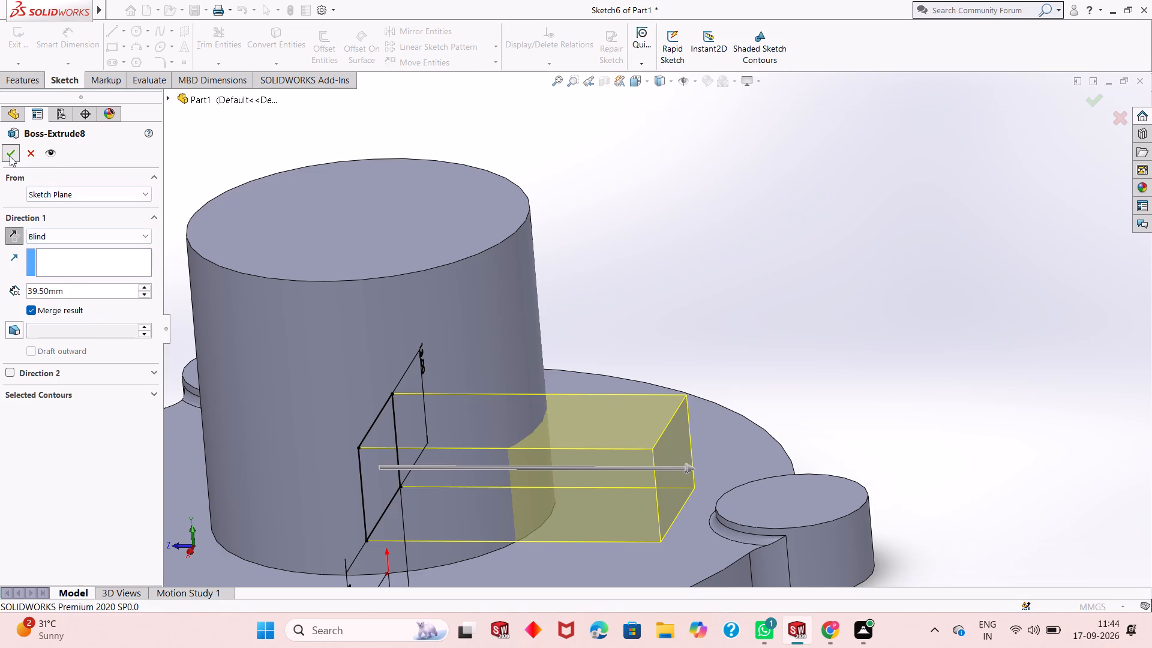
# Examine closely the edge where the radial block's top meets the underside of the side cylinder.
pyautogui.moveTo(562, 422); pyautogui.dragTo(508, 382, button='middle')
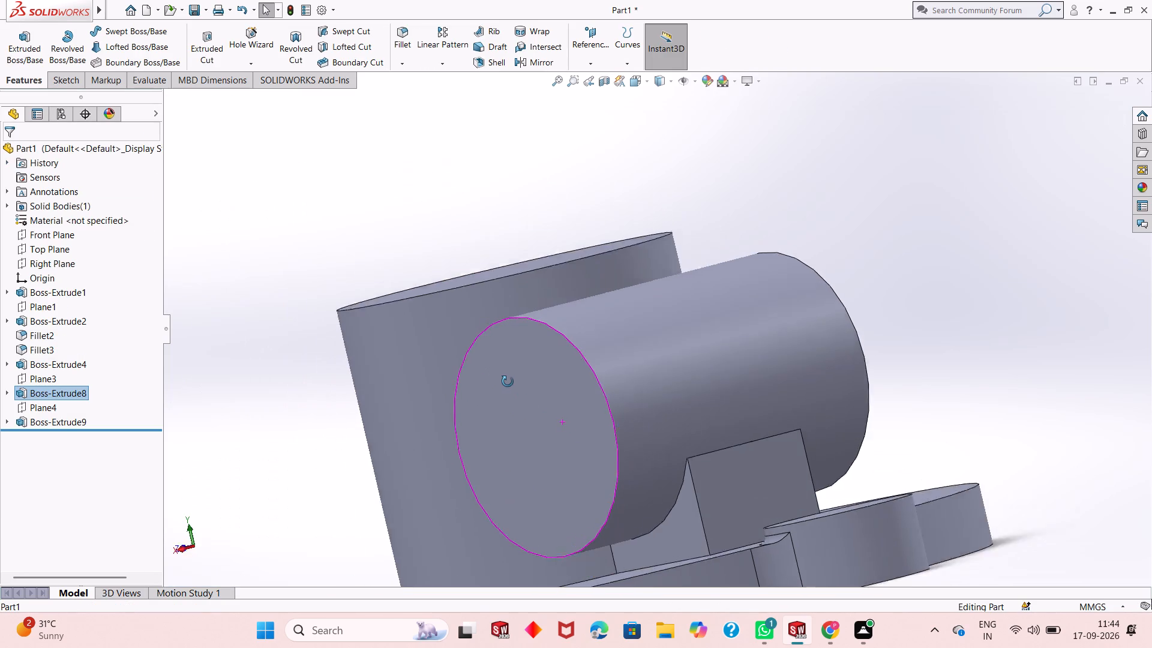
pyautogui.moveTo(508, 382); pyautogui.dragTo(512, 458, button='middle')
pyautogui.scroll(-5, 670, 424)
pyautogui.moveTo(718, 467); pyautogui.dragTo(724, 481, button='middle')
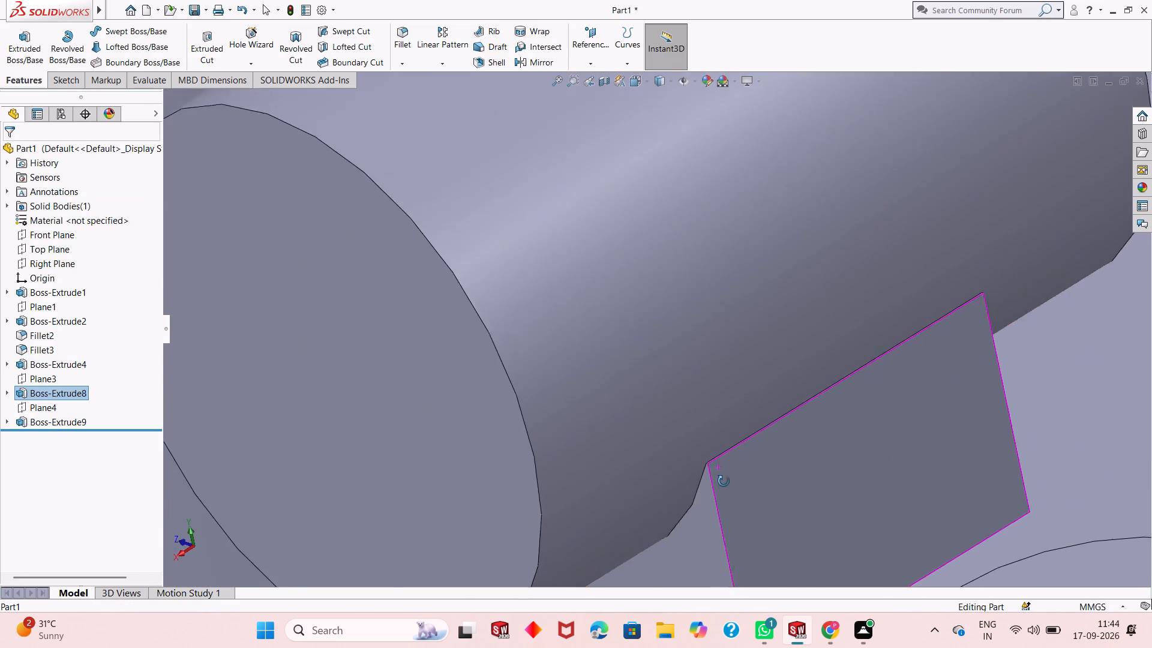
pyautogui.moveTo(724, 481); pyautogui.dragTo(742, 539, button='middle')
pyautogui.scroll(-5, 763, 473)
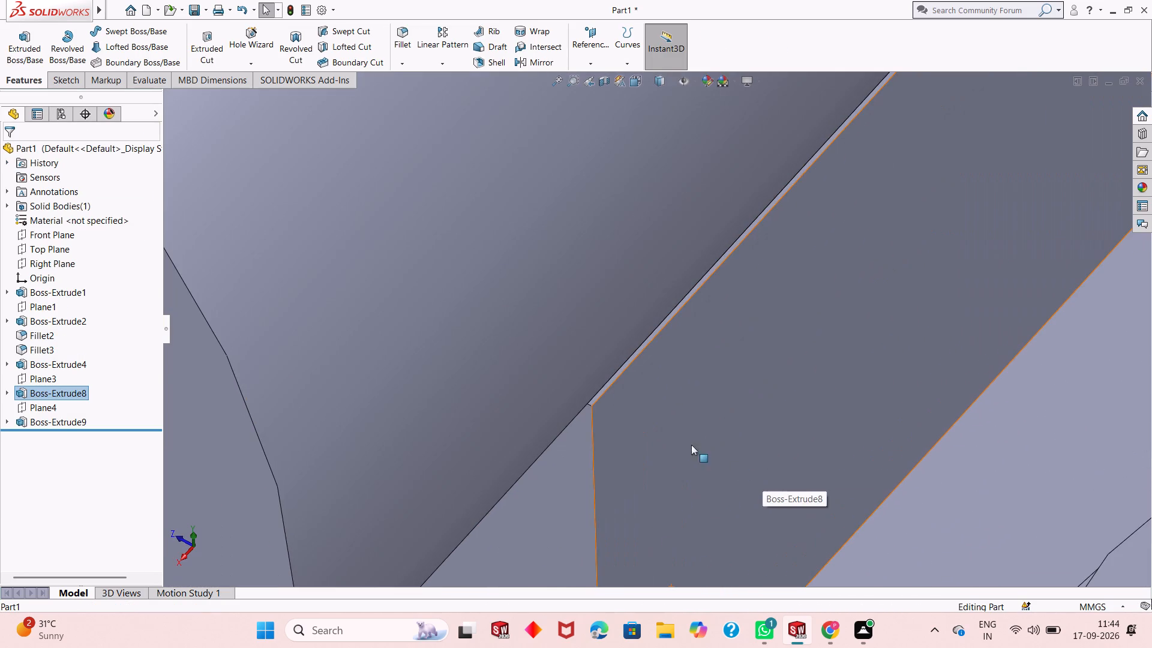
pyautogui.scroll(7, 682, 442)
pyautogui.scroll(-15, 682, 285)
pyautogui.scroll(4, 674, 374)
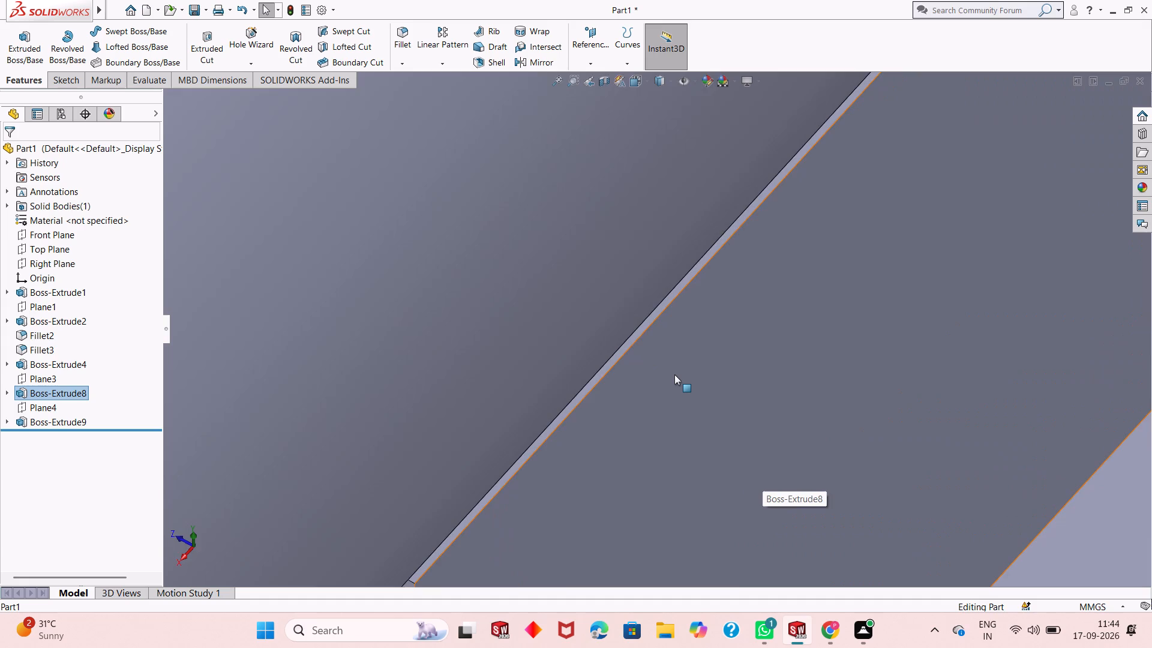
pyautogui.scroll(14, 674, 374)
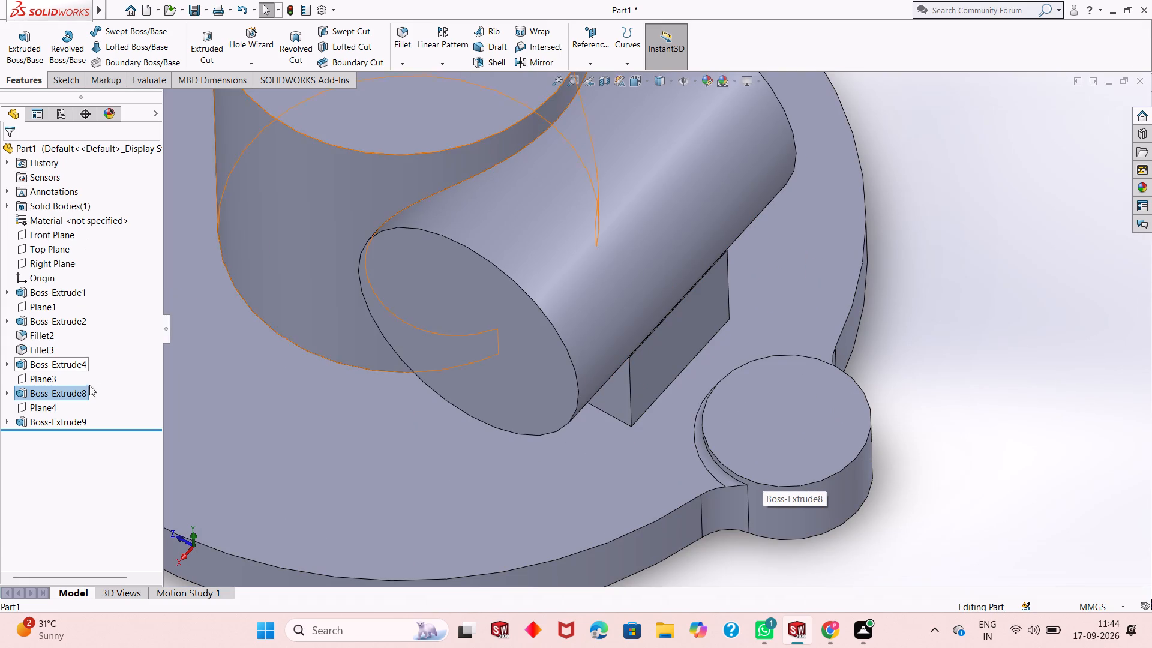
# Edit the radial block's extrusion again, trying 40 mm before settling its blind depth at 39 mm.
pyautogui.click(77, 390)
pyautogui.click(90, 358)
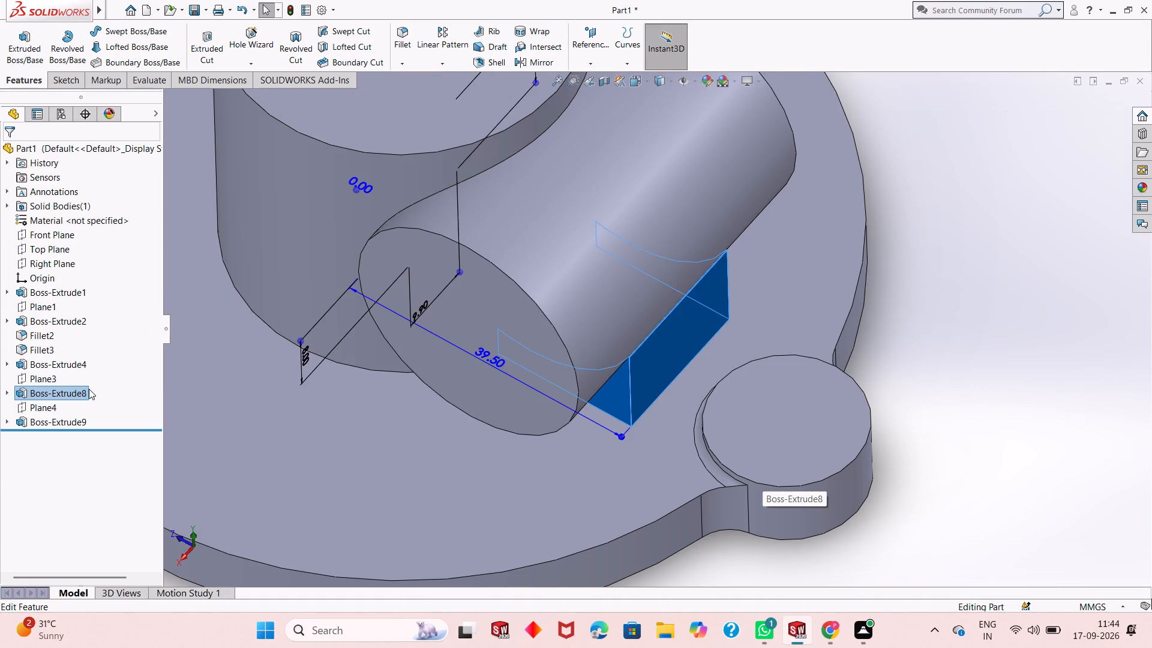
pyautogui.click(75, 391)
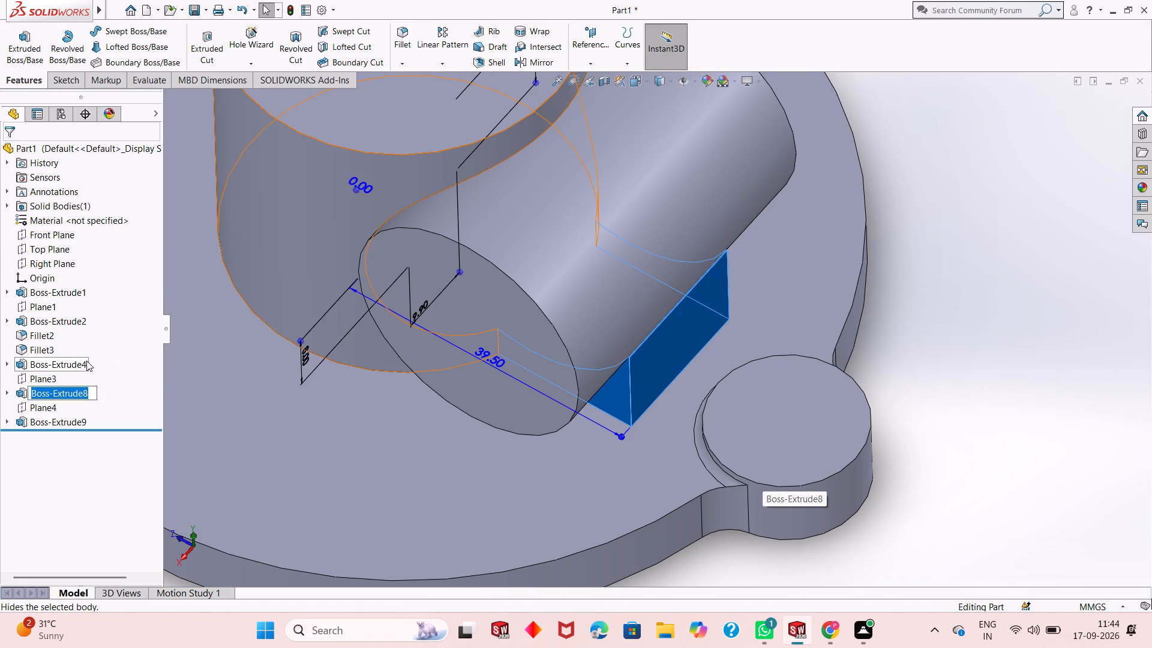
pyautogui.press('Escape')
pyautogui.press('Escape')
pyautogui.press('Escape')
pyautogui.click(53, 397)
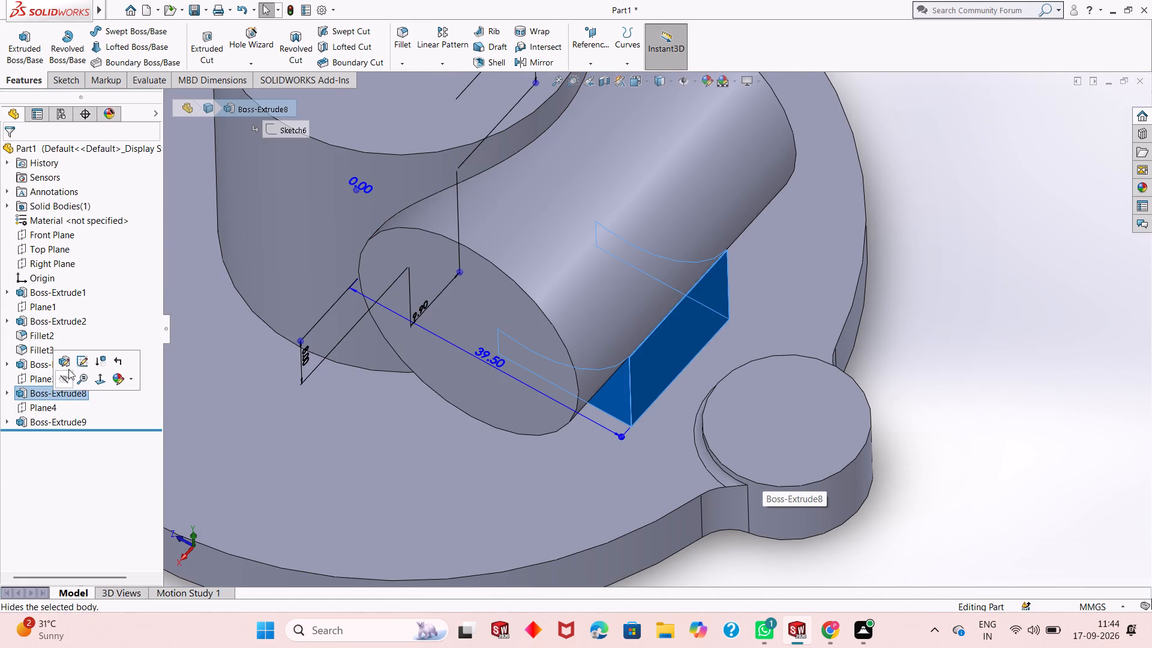
pyautogui.click(65, 365)
pyautogui.write('40')
pyautogui.press('Return')
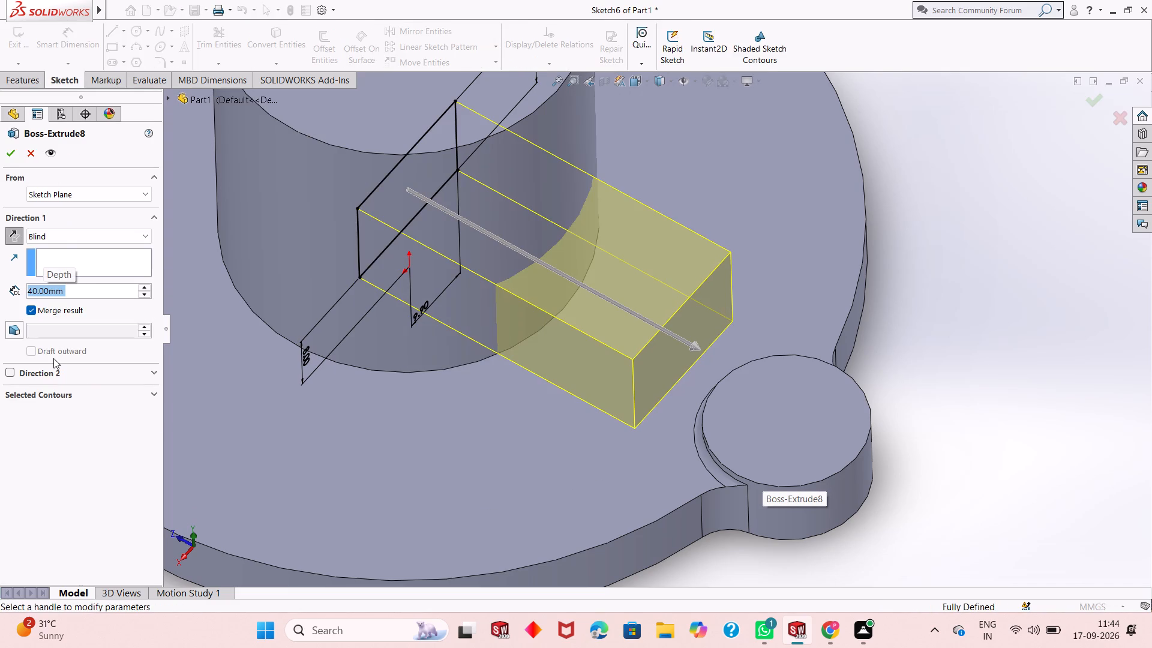
pyautogui.write('39')
pyautogui.press('Return')
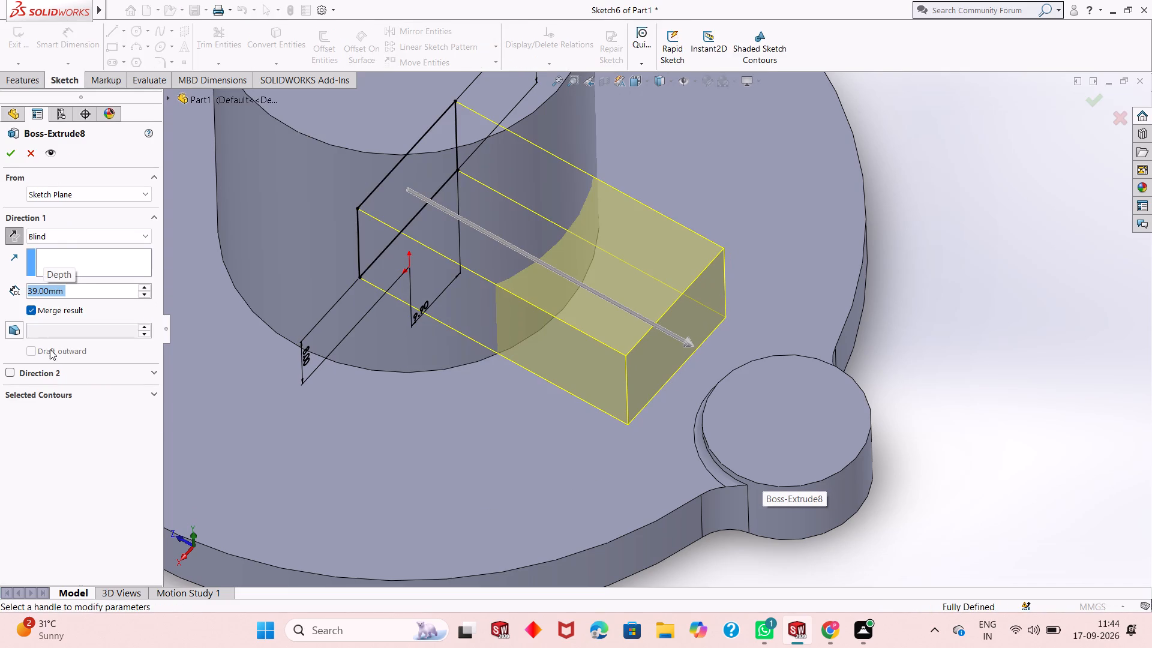
pyautogui.click(8, 153)
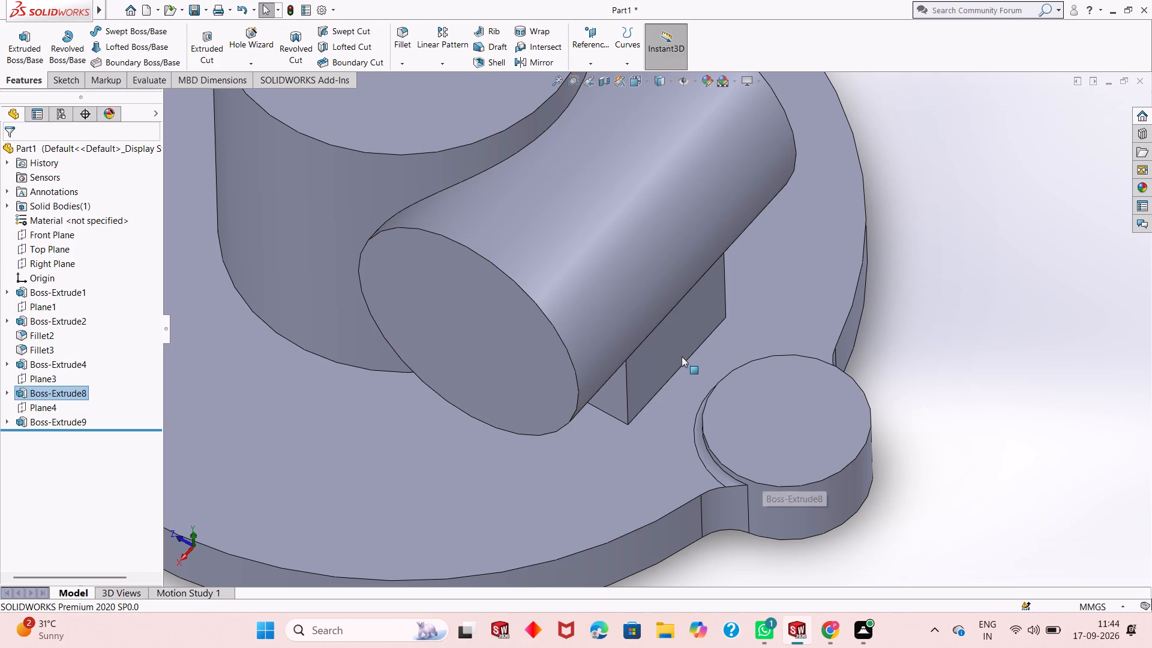
# Examine closely the edge where the radial block's top meets the underside of the side cylinder.
pyautogui.moveTo(662, 366); pyautogui.dragTo(641, 274, button='middle')
pyautogui.scroll(-4, 641, 272)
pyautogui.moveTo(653, 421); pyautogui.dragTo(658, 416, button='middle')
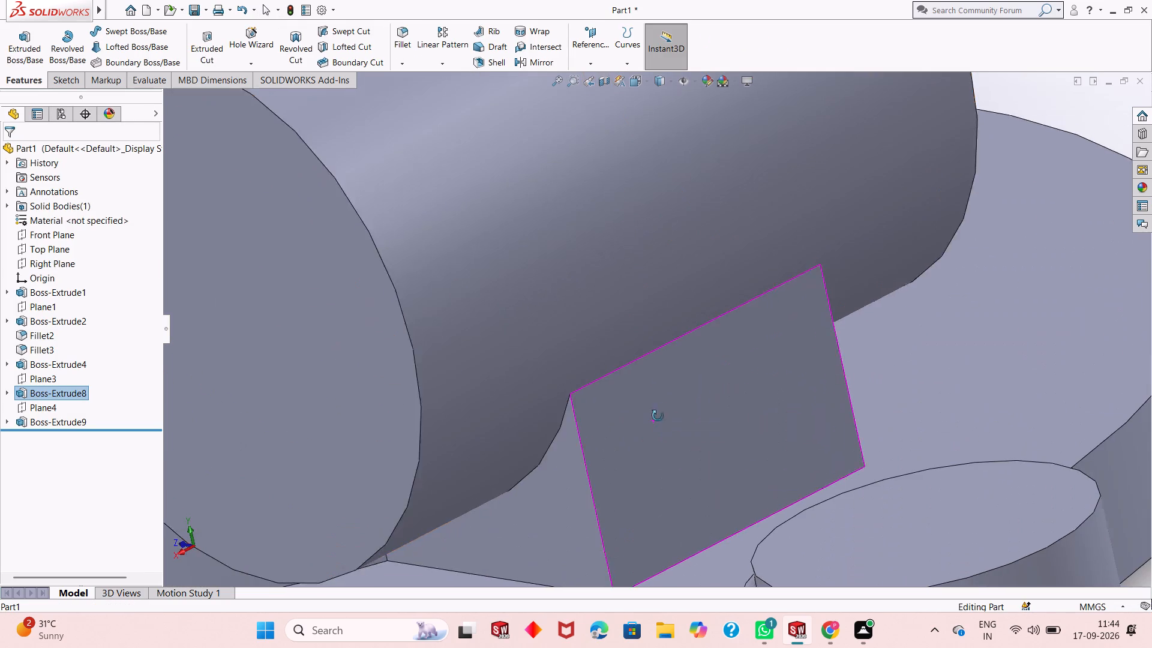
pyautogui.moveTo(658, 416); pyautogui.dragTo(703, 392, button='middle')
pyautogui.scroll(-4, 629, 398)
pyautogui.scroll(2, 653, 466)
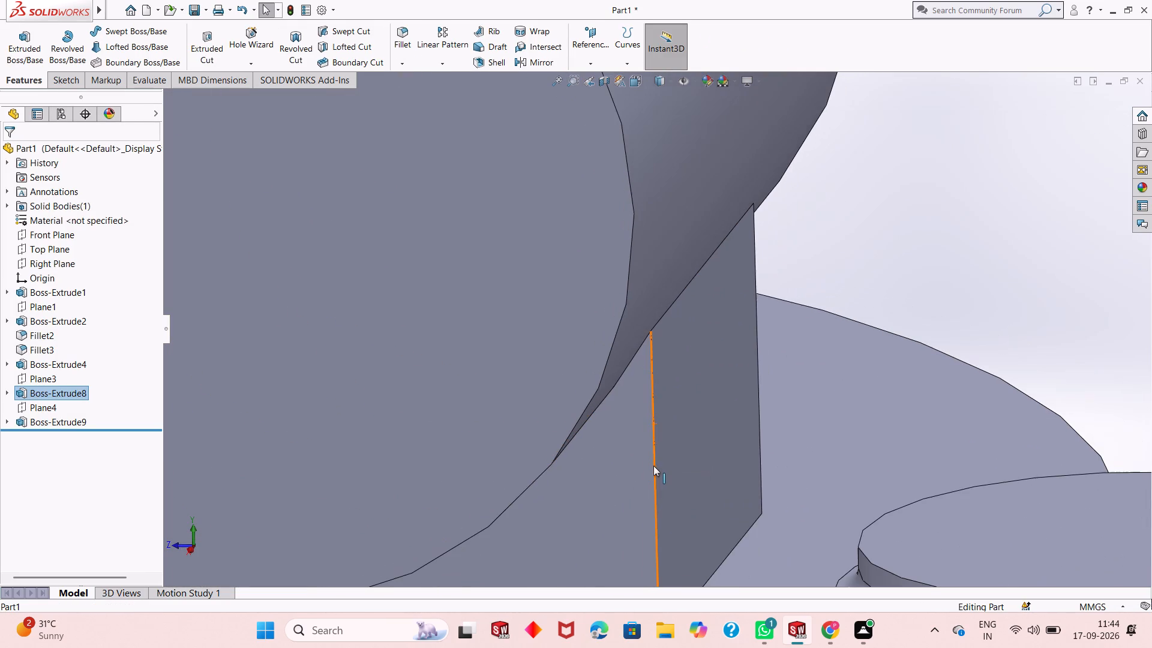
pyautogui.scroll(-15, 707, 275)
pyautogui.scroll(4, 614, 382)
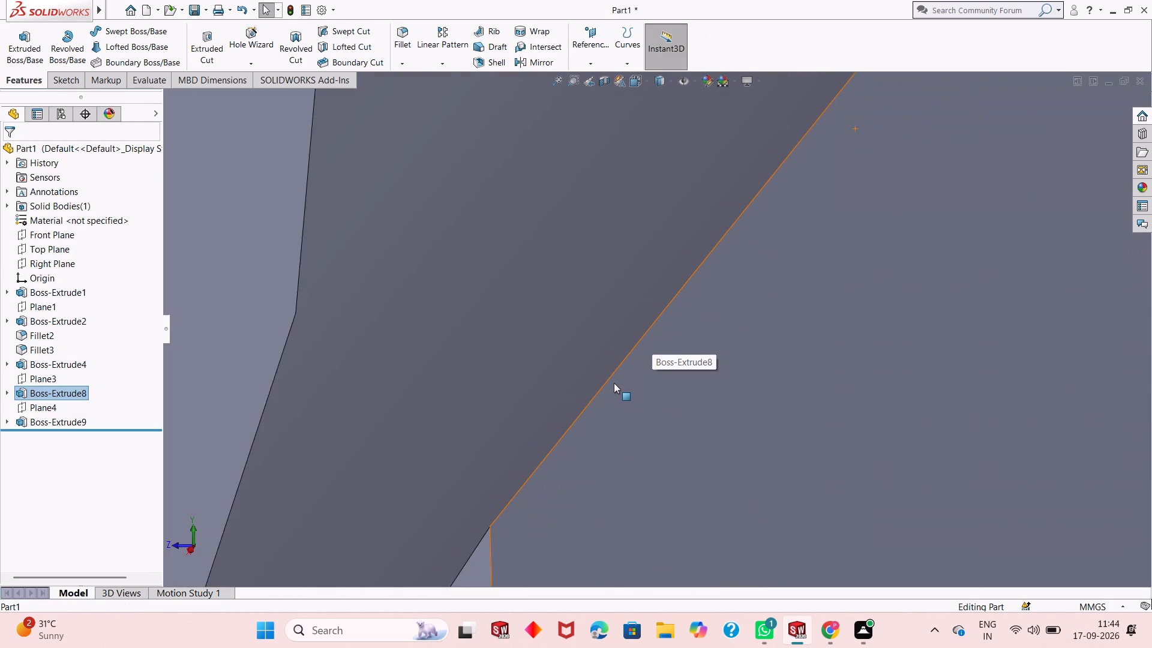
pyautogui.scroll(17, 614, 383)
pyautogui.scroll(7, 614, 381)
pyautogui.scroll(-3, 633, 315)
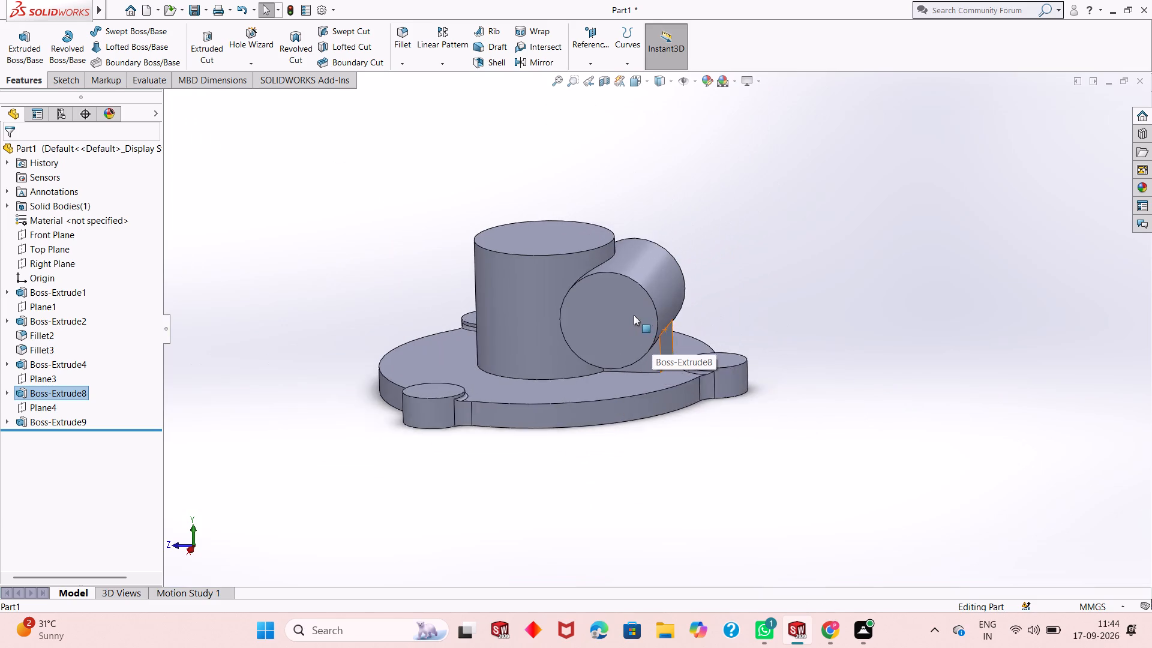
pyautogui.scroll(-2, 634, 315)
pyautogui.rightClick(853, 302)
pyautogui.click(868, 281)
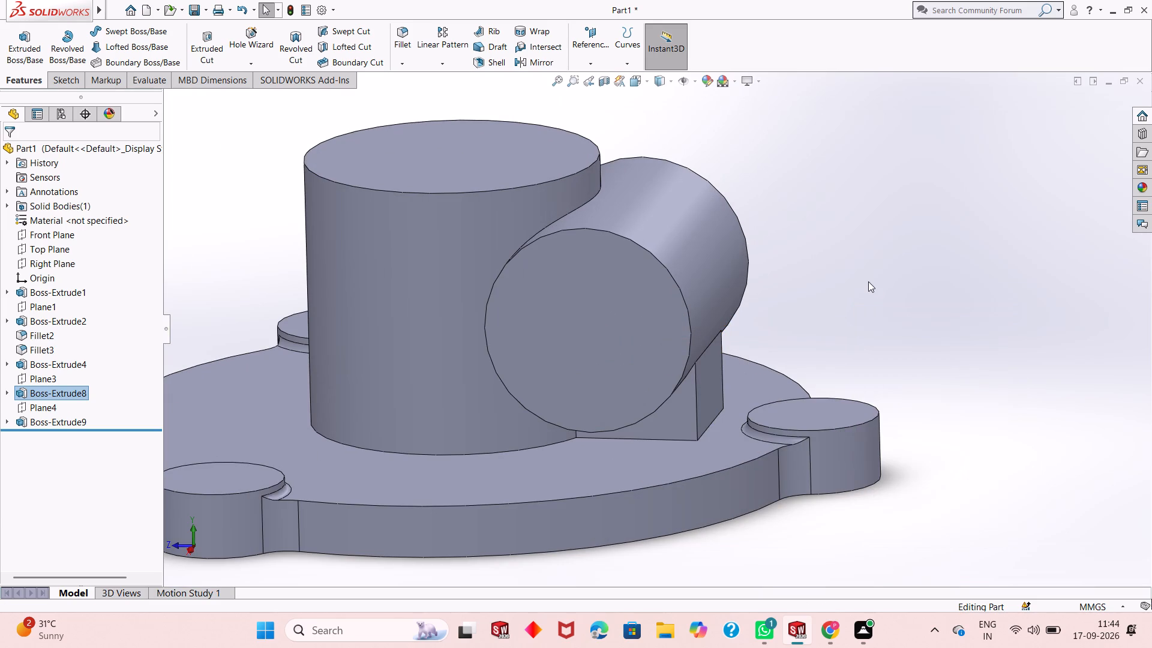
# Inspect the radial block's fit between the disc and the side cylinder from the front, above, below and the sides.
pyautogui.moveTo(680, 364); pyautogui.dragTo(619, 377, button='middle')
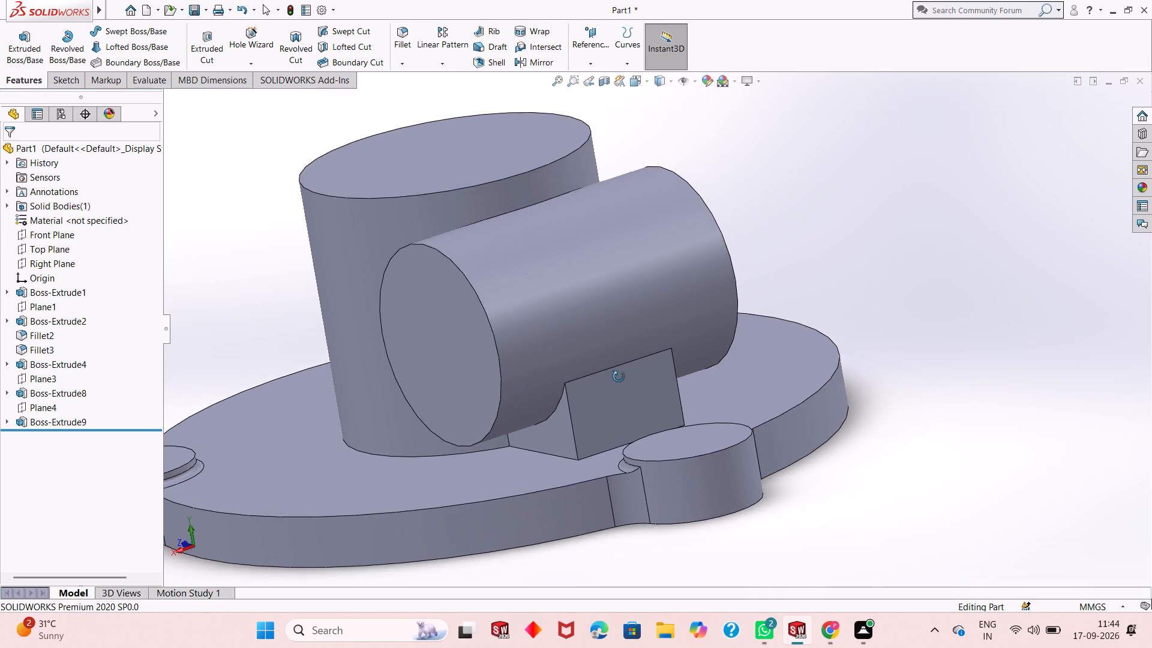
pyautogui.moveTo(619, 377); pyautogui.dragTo(615, 395, button='middle')
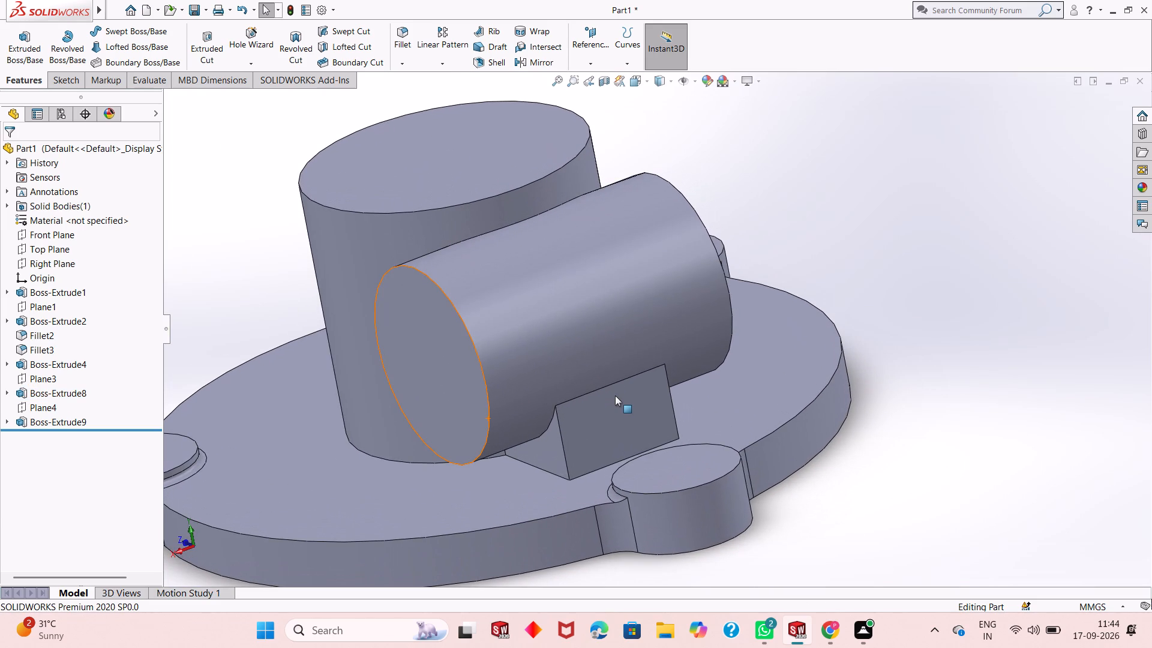
pyautogui.scroll(1, 617, 398)
pyautogui.moveTo(623, 395); pyautogui.dragTo(587, 405, button='middle')
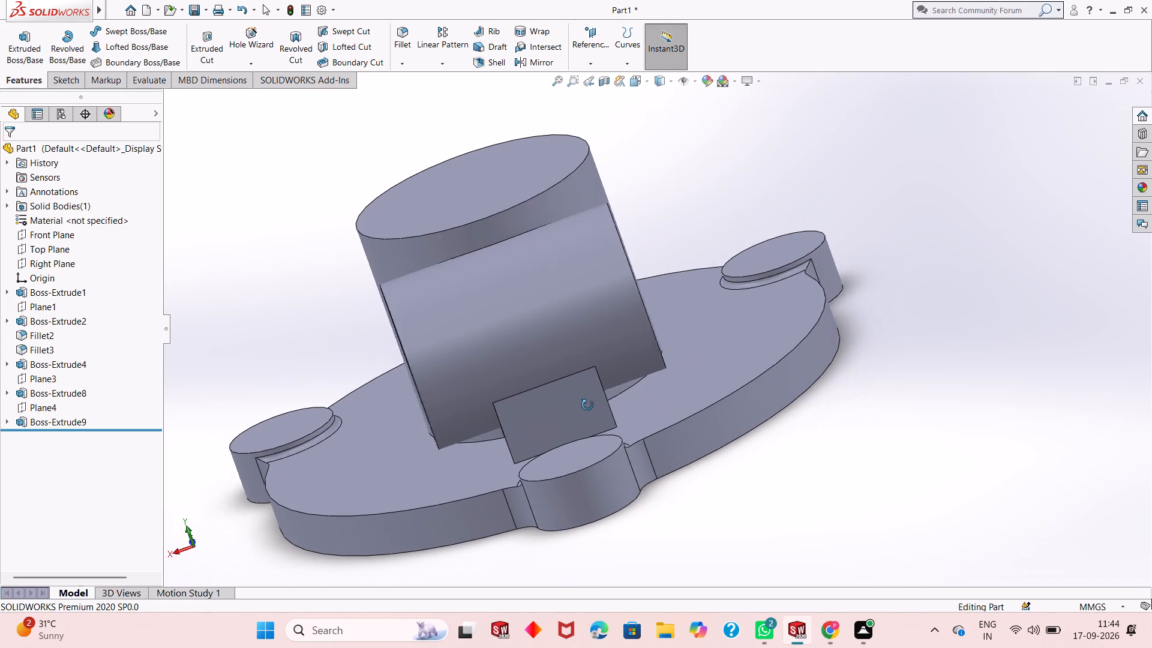
pyautogui.moveTo(587, 405); pyautogui.dragTo(634, 302, button='middle')
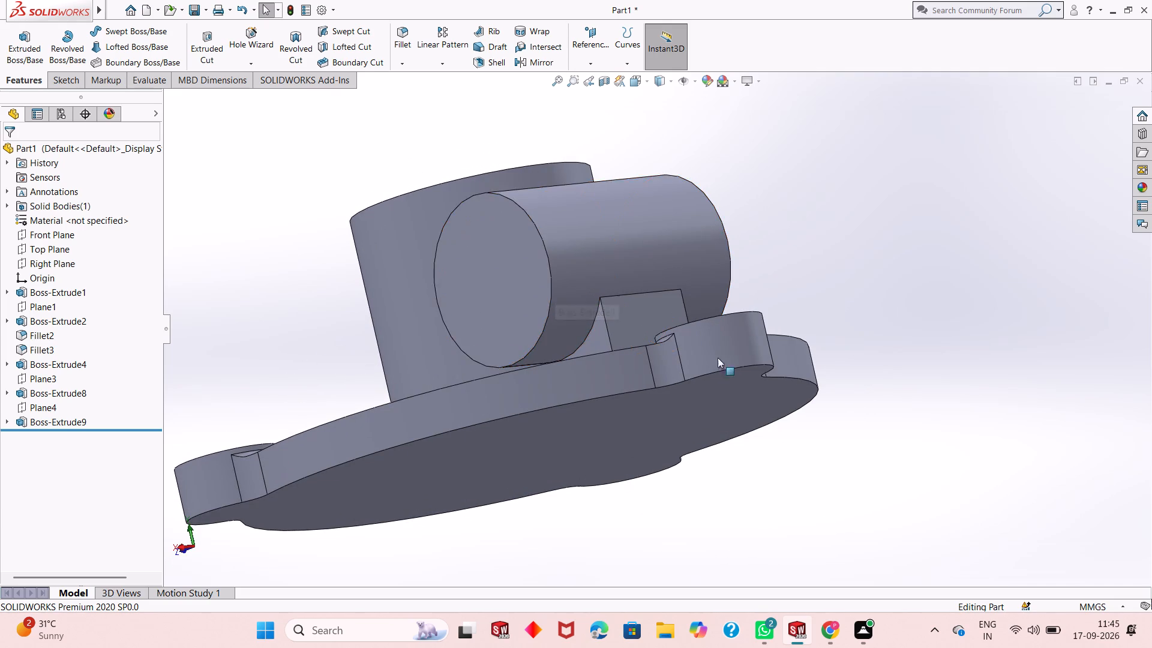
pyautogui.moveTo(720, 385); pyautogui.dragTo(670, 440, button='middle')
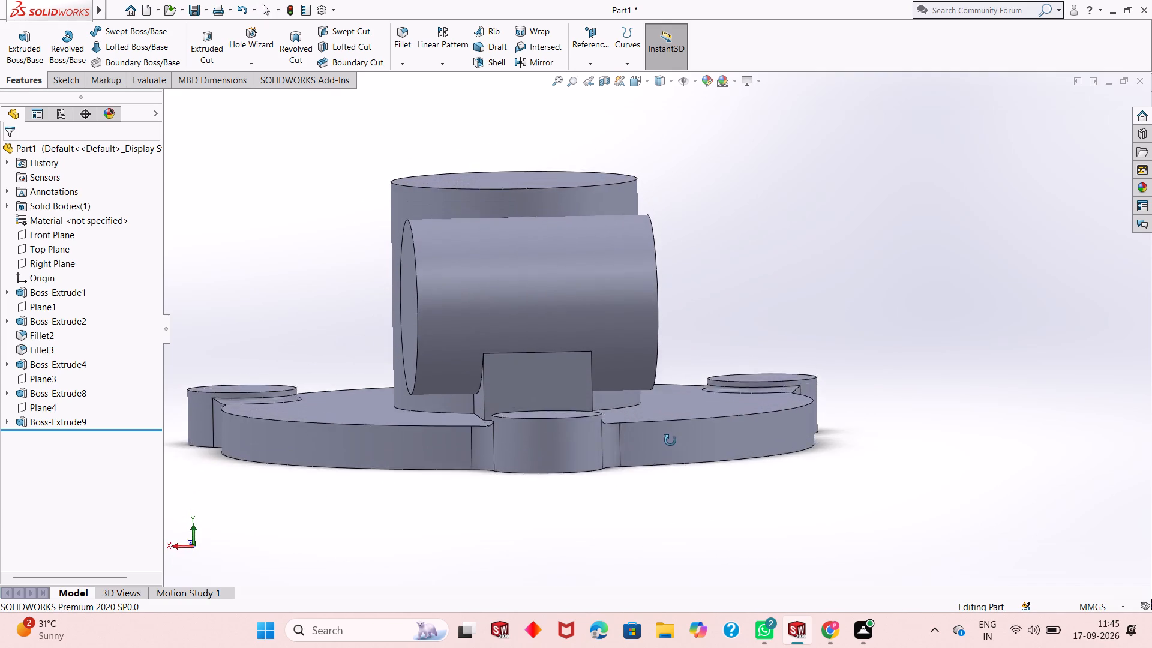
pyautogui.moveTo(670, 440); pyautogui.dragTo(670, 492, button='middle')
pyautogui.scroll(1, 670, 492)
pyautogui.moveTo(562, 382); pyautogui.dragTo(561, 422, button='middle')
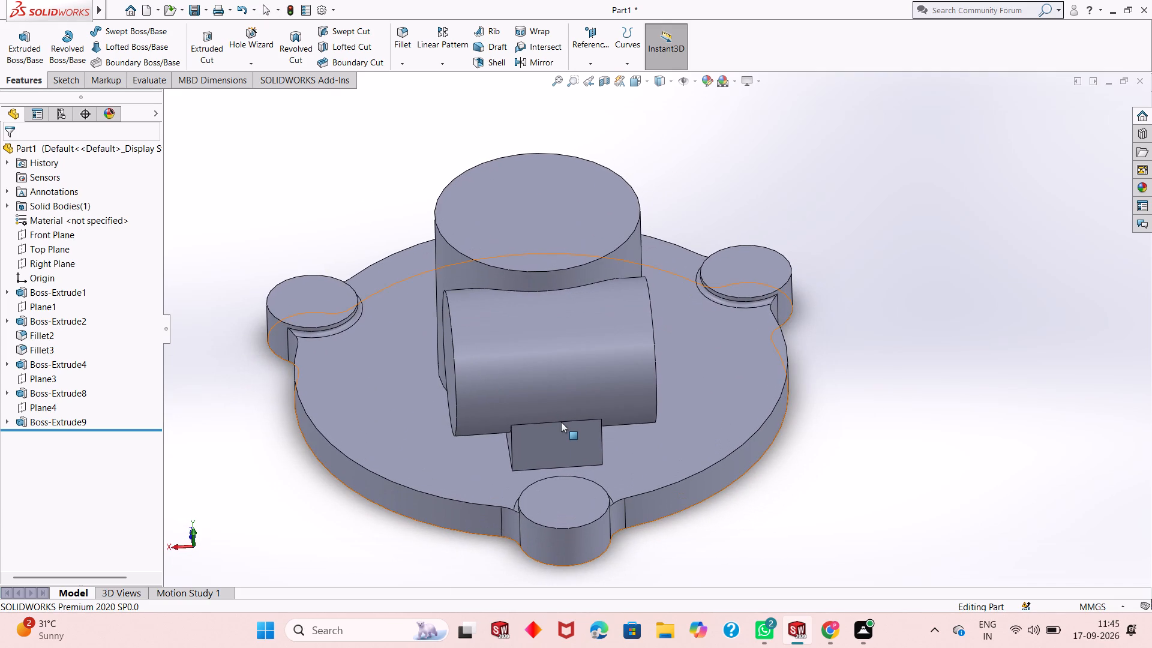
pyautogui.moveTo(561, 422); pyautogui.dragTo(590, 320, button='middle')
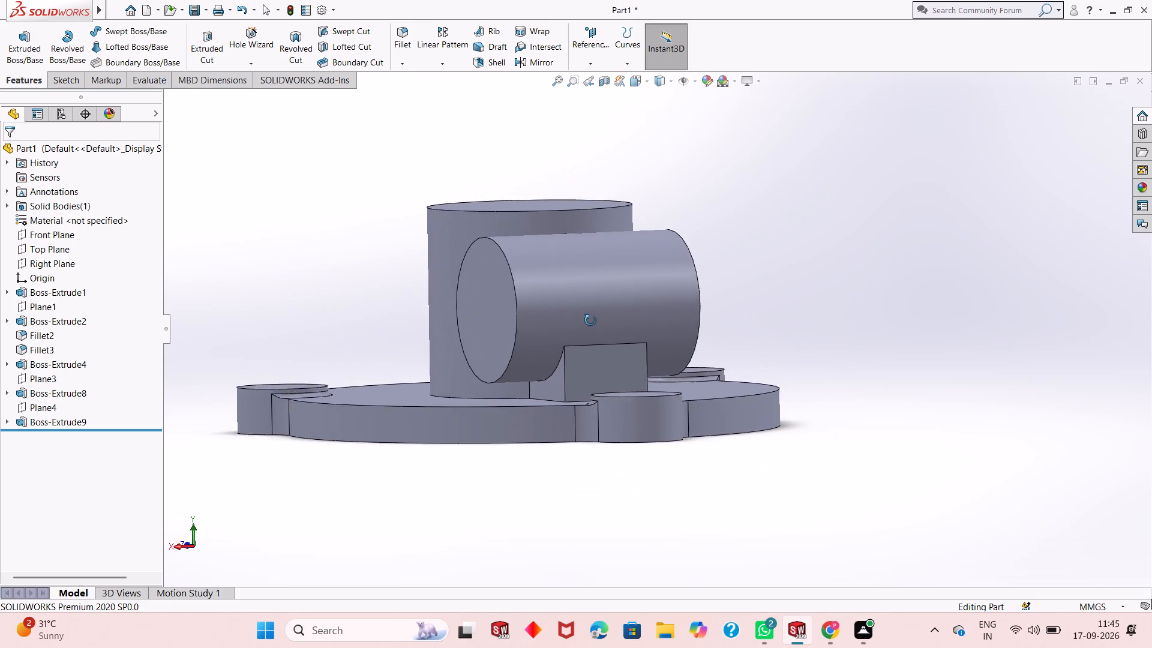
pyautogui.moveTo(590, 320); pyautogui.dragTo(613, 316, button='middle')
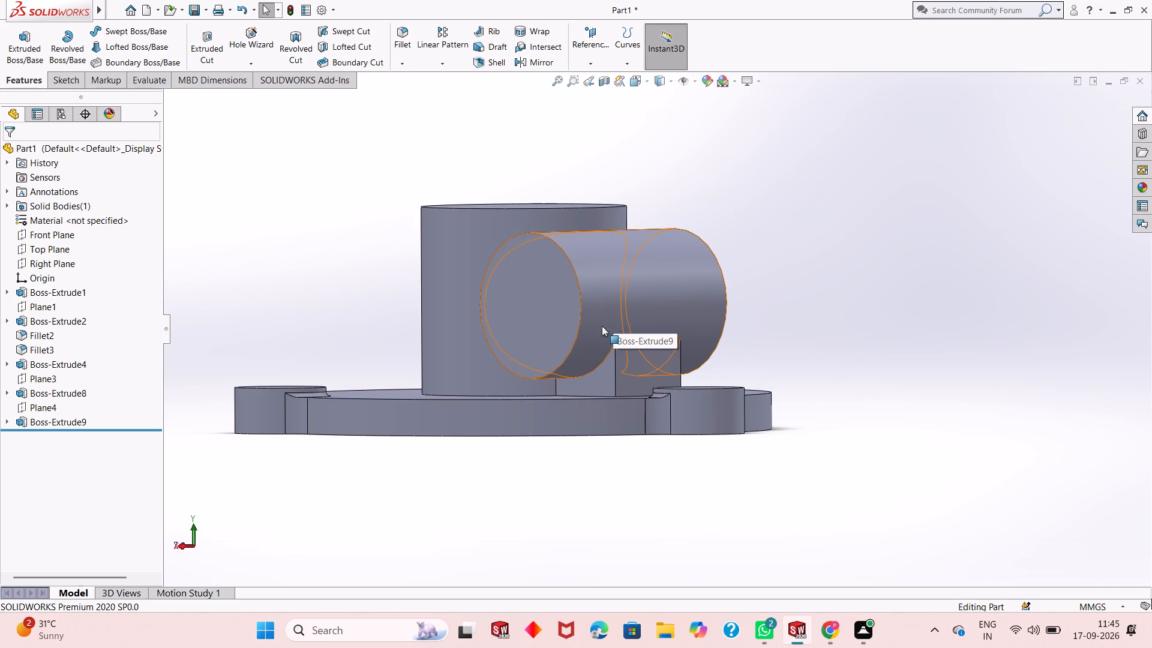
pyautogui.moveTo(683, 337); pyautogui.dragTo(669, 402, button='middle')
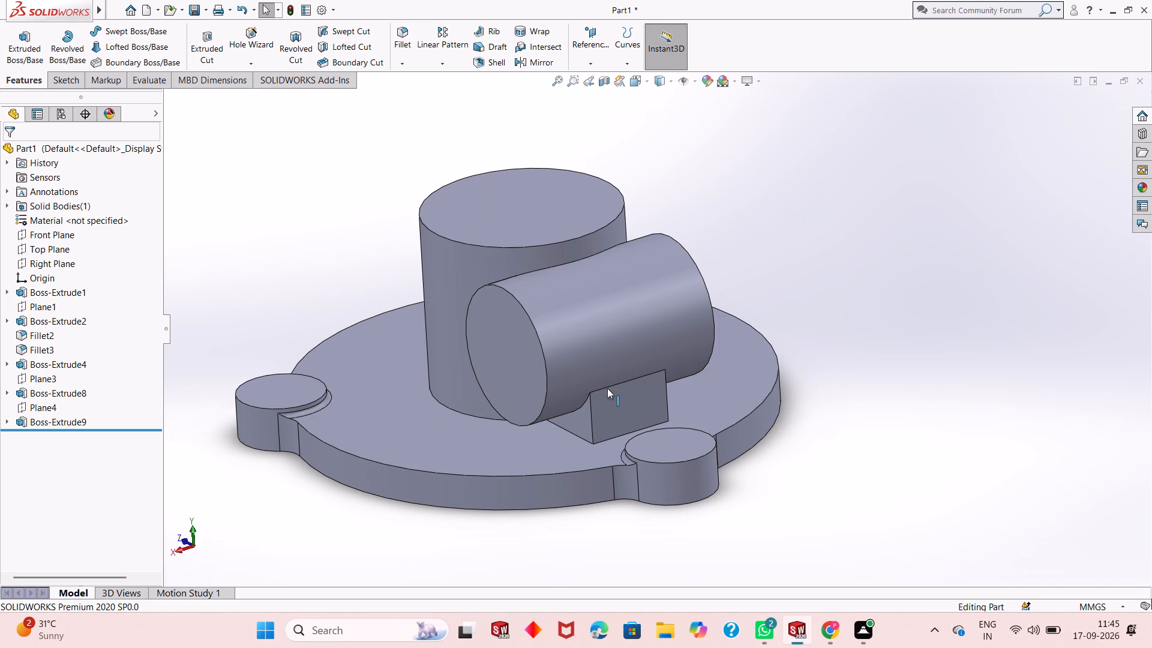
# Fillet the radial block's three base edges where they meet the disc with a 2 mm symmetric radius.
pyautogui.scroll(-2, 607, 388)
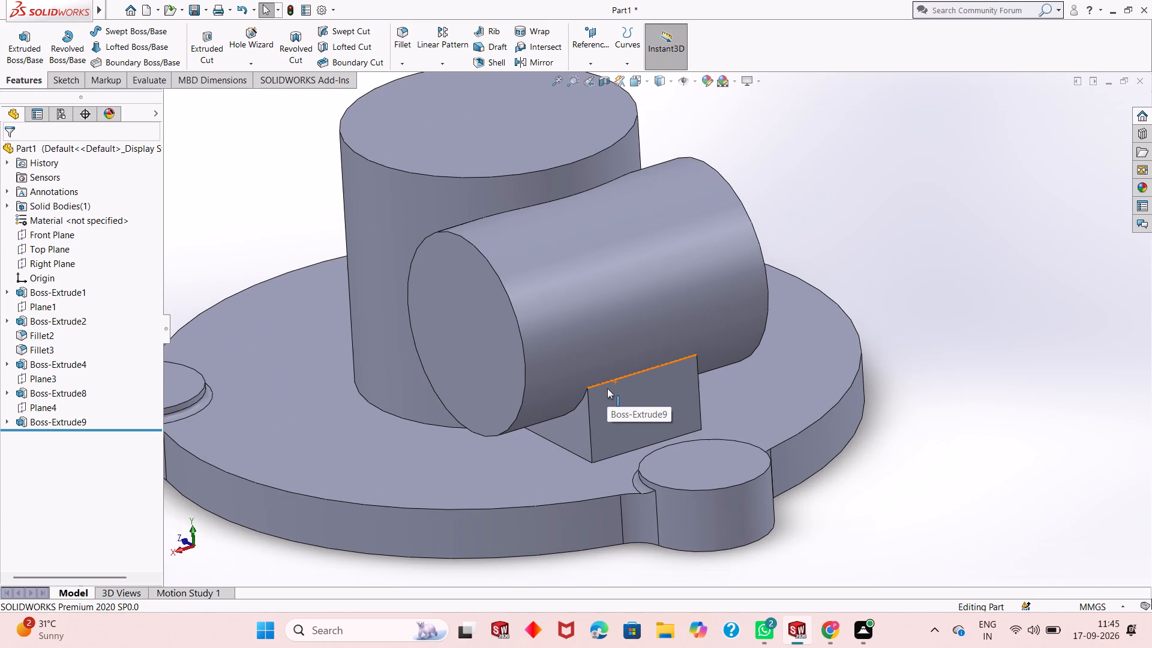
pyautogui.scroll(-1, 607, 388)
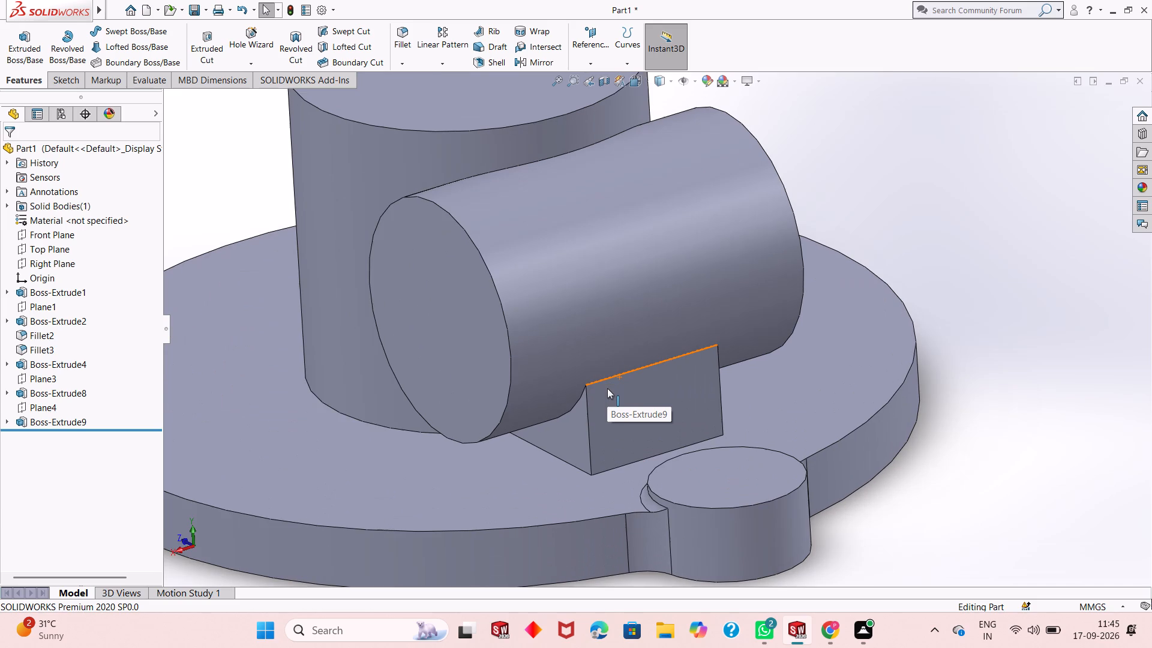
pyautogui.scroll(1, 607, 388)
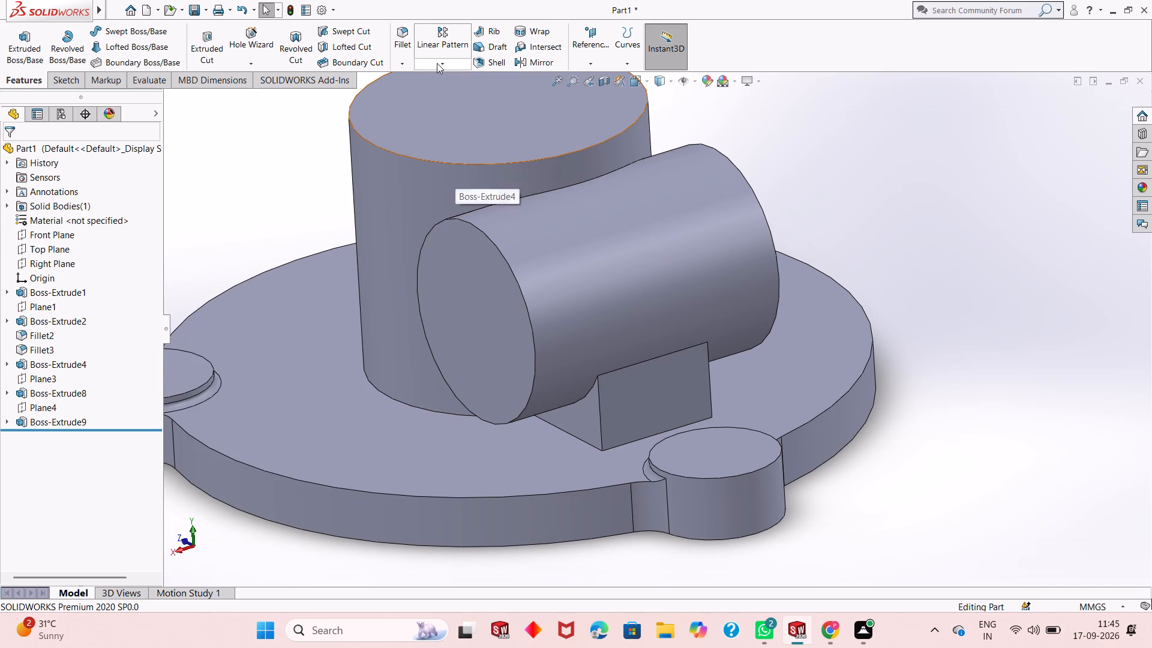
pyautogui.click(409, 34)
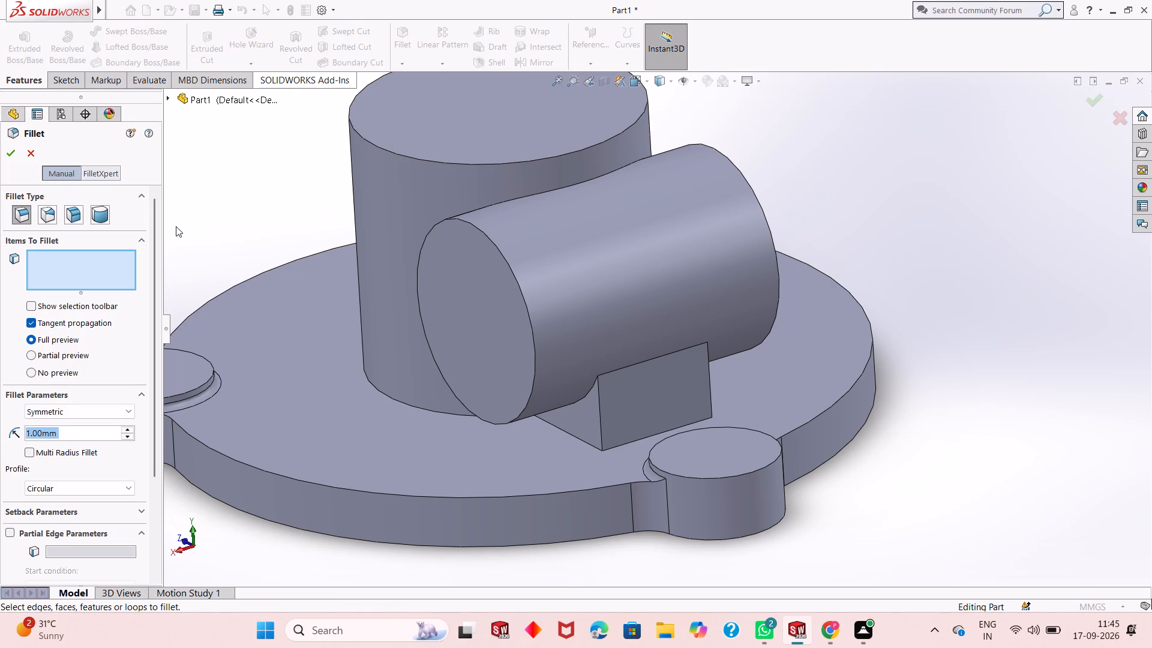
pyautogui.press('2')
pyautogui.press('Return')
pyautogui.scroll(-1, 659, 486)
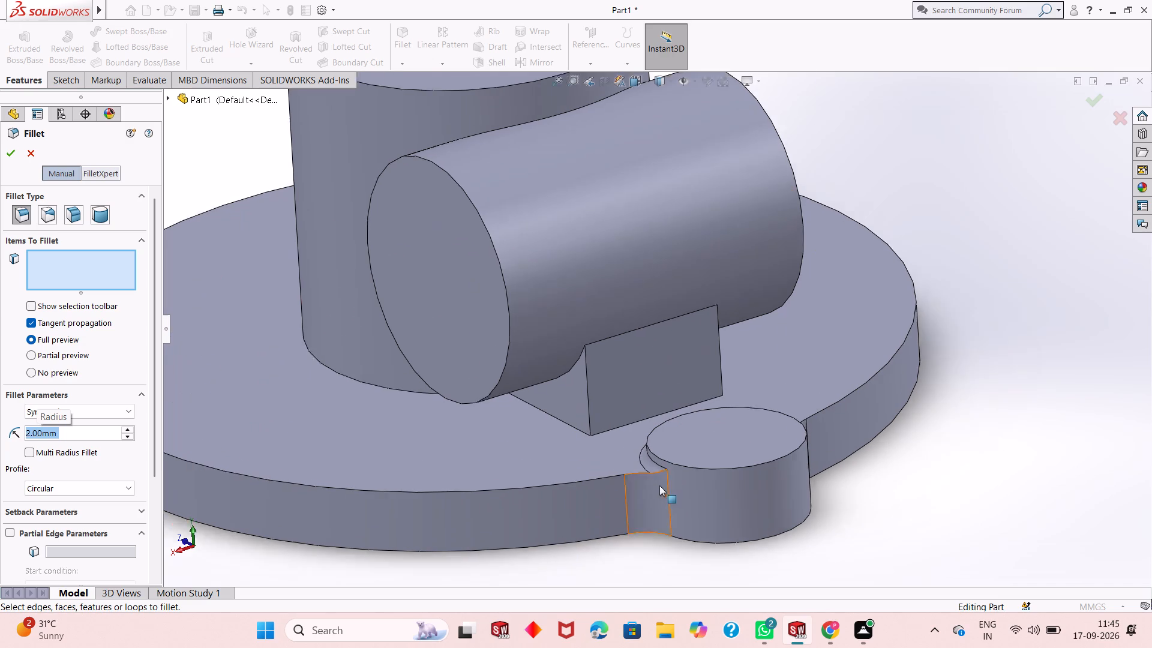
pyautogui.scroll(-1, 659, 485)
pyautogui.click(548, 402)
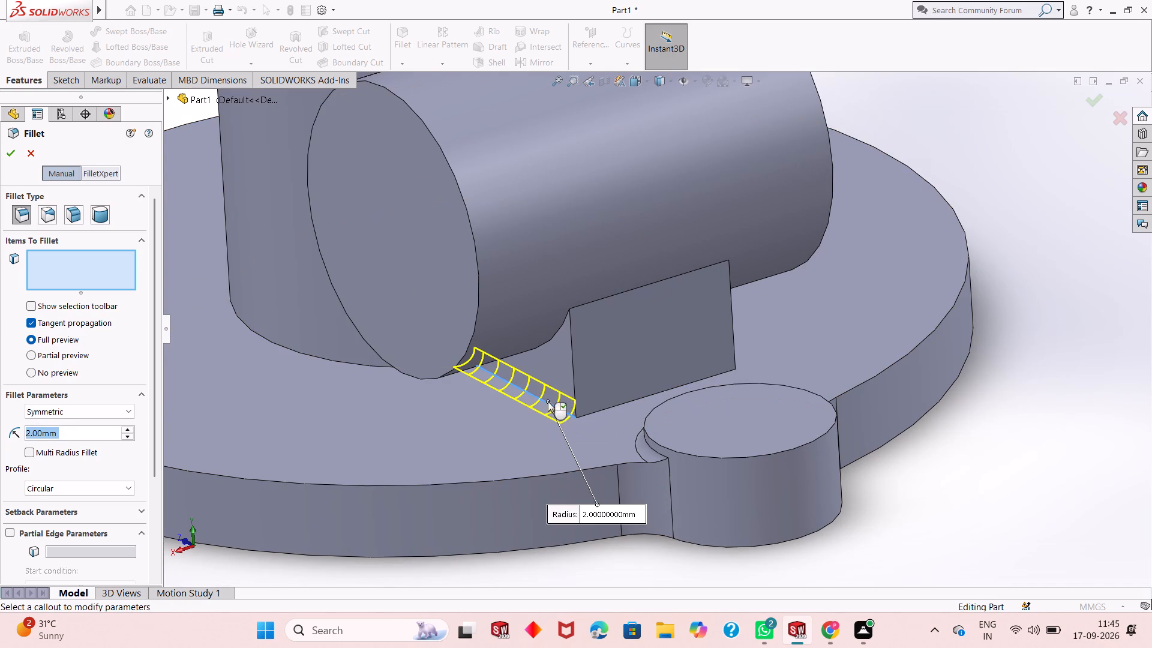
pyautogui.click(596, 411)
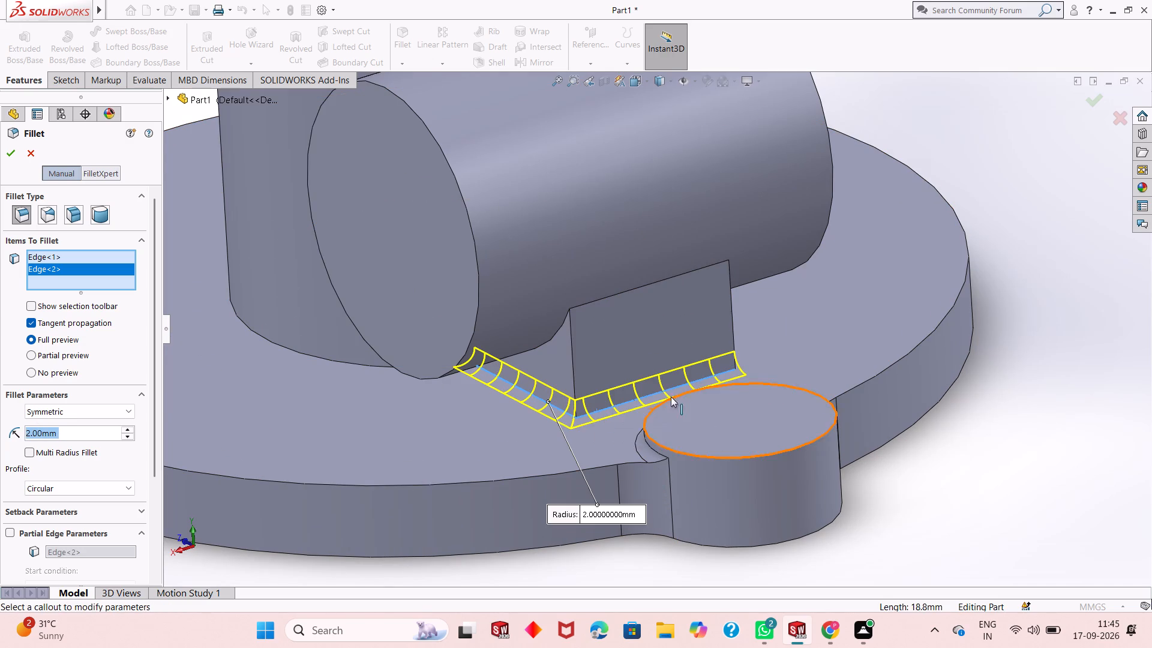
pyautogui.moveTo(683, 388); pyautogui.dragTo(533, 424, button='middle')
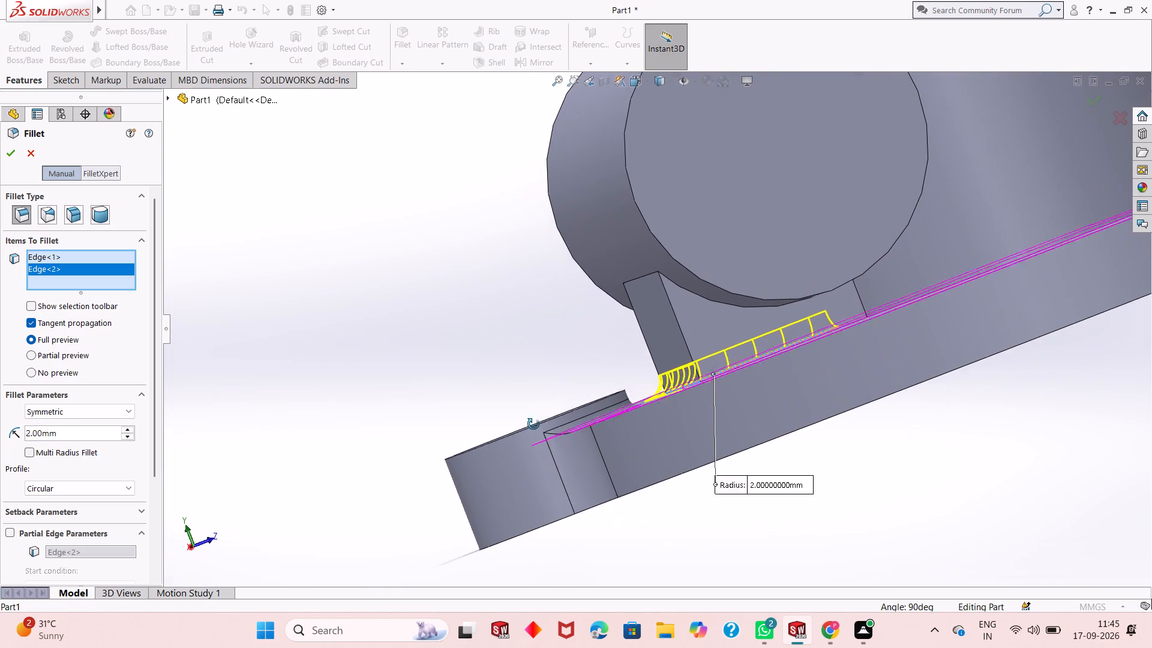
pyautogui.moveTo(533, 424); pyautogui.dragTo(533, 431, button='middle')
pyautogui.moveTo(684, 337); pyautogui.dragTo(704, 368, button='middle')
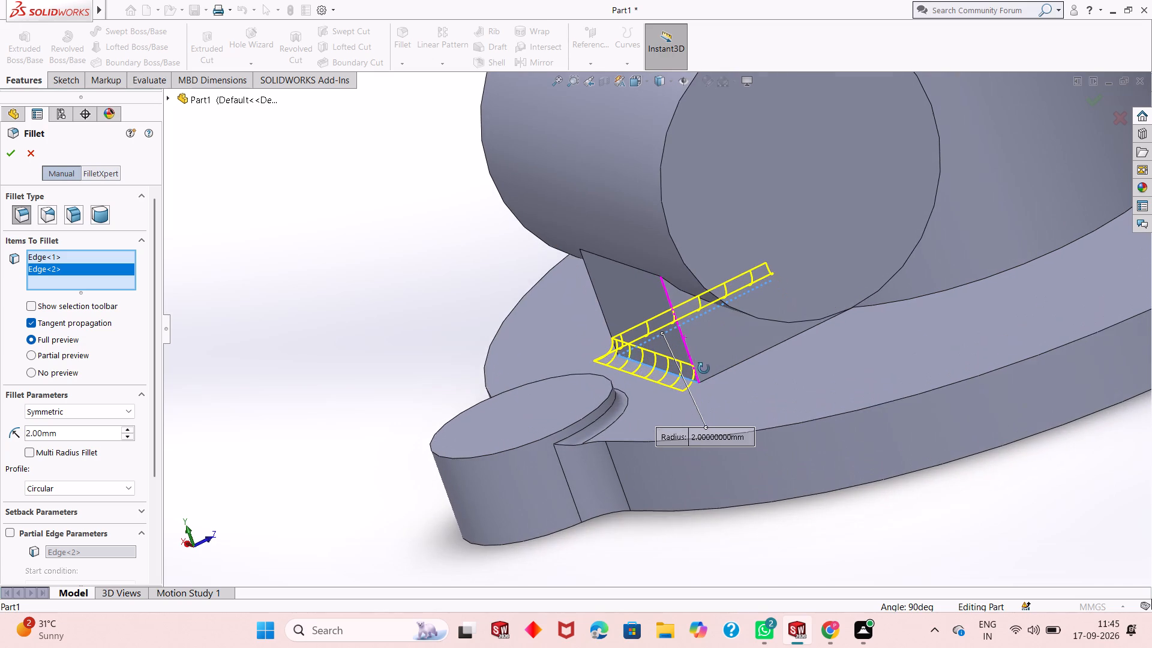
pyautogui.moveTo(704, 368); pyautogui.dragTo(704, 369, button='middle')
pyautogui.click(750, 358)
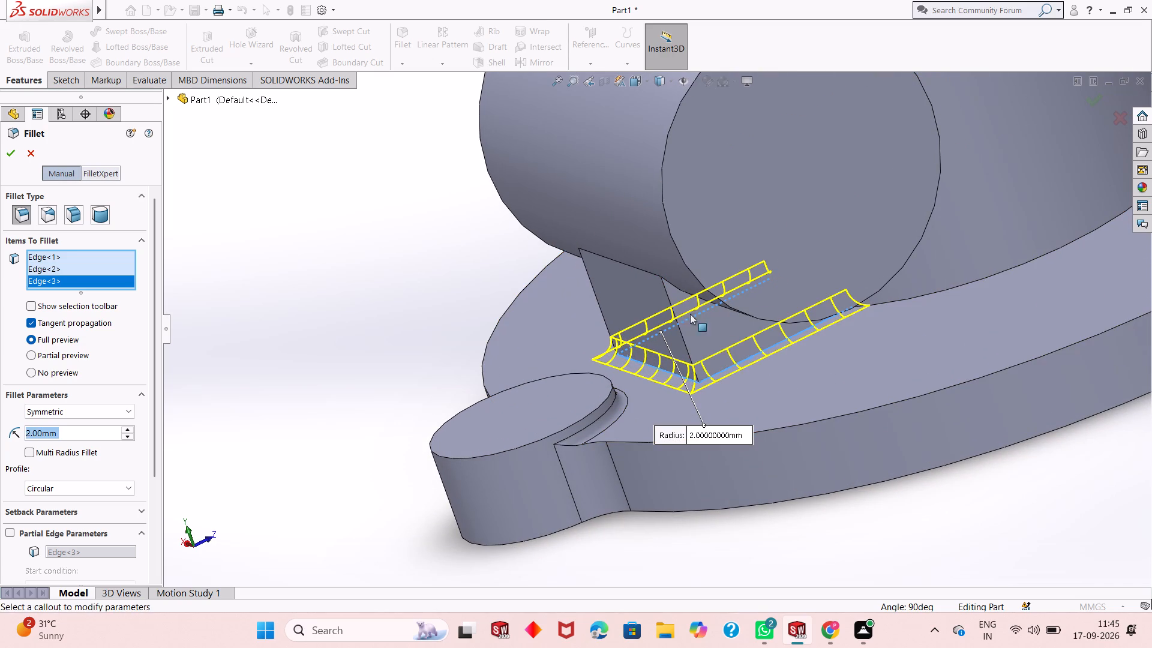
pyautogui.click(13, 152)
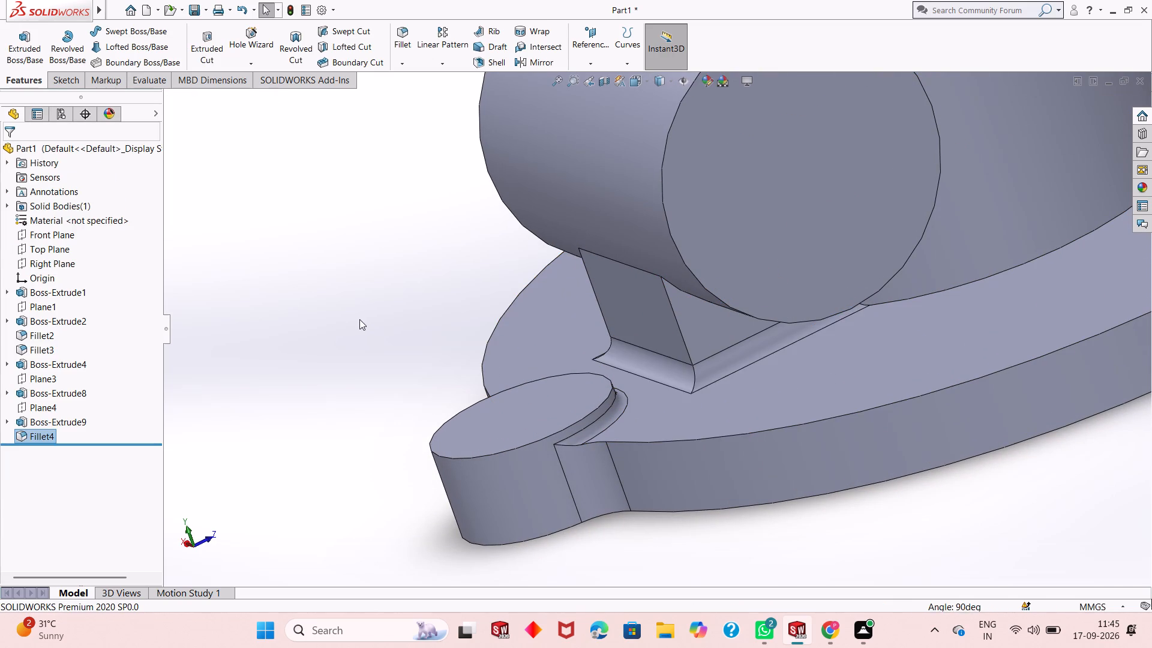
pyautogui.click(360, 320)
# Examine the fillet around the radial block's base and the whole part, including a view square to the side cylinder's end face.
pyautogui.moveTo(522, 350); pyautogui.dragTo(718, 275, button='middle')
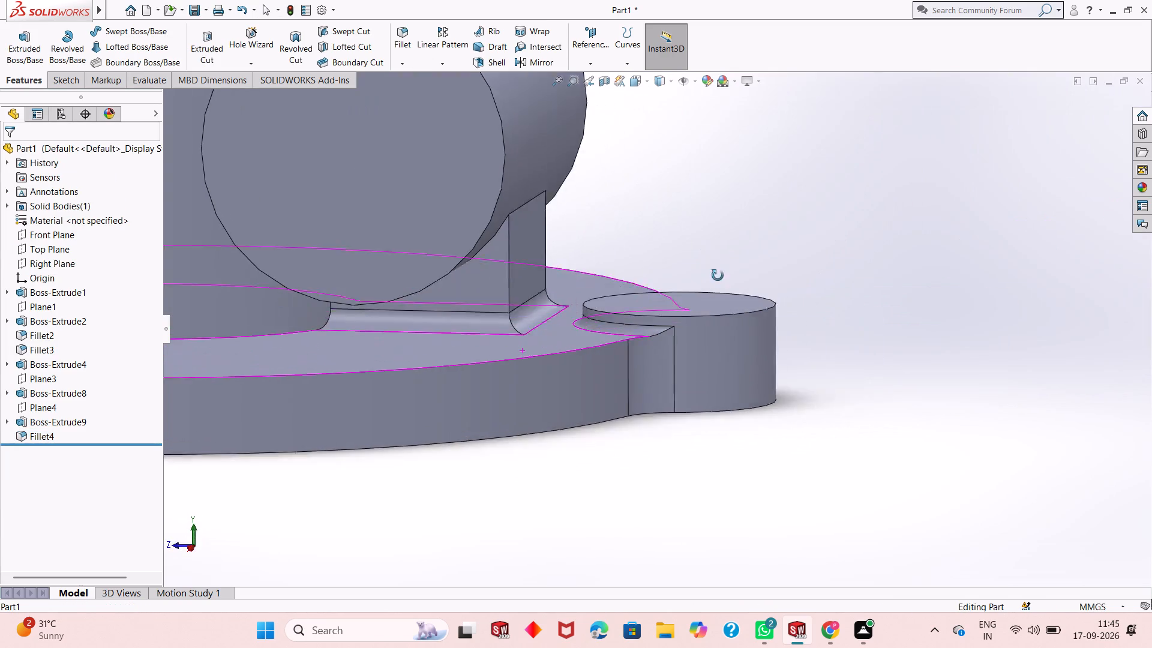
pyautogui.moveTo(718, 275); pyautogui.dragTo(684, 335, button='middle')
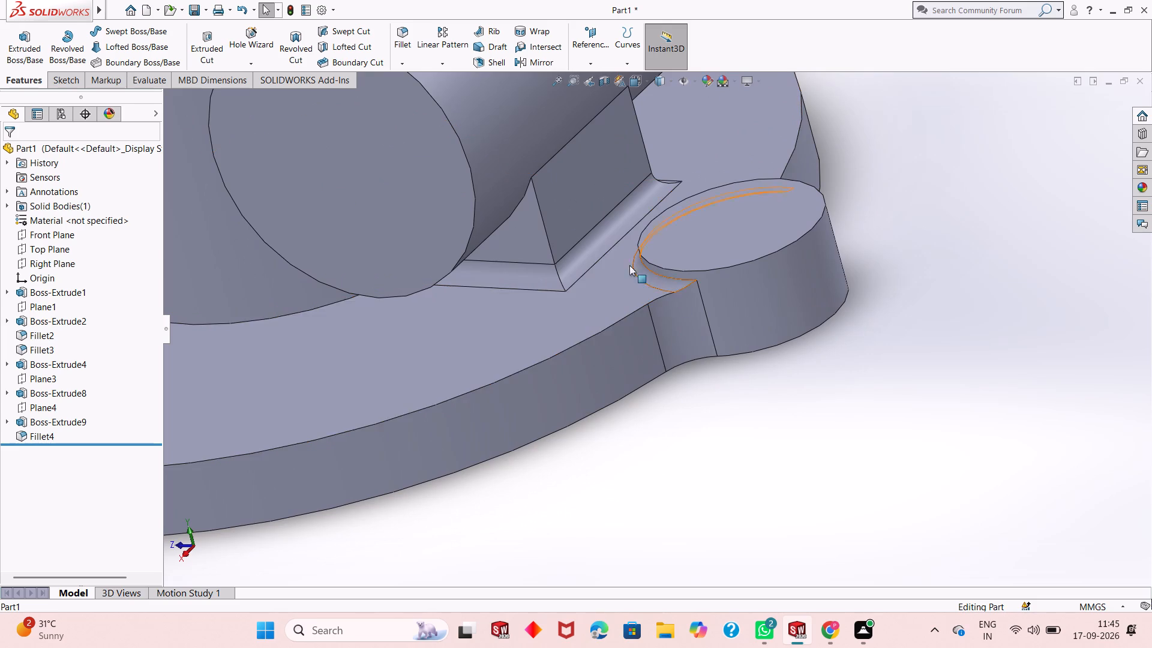
pyautogui.scroll(-3, 612, 265)
pyautogui.scroll(9, 609, 273)
pyautogui.scroll(-4, 592, 256)
pyautogui.scroll(4, 591, 259)
pyautogui.scroll(-2, 575, 217)
pyautogui.moveTo(667, 382); pyautogui.dragTo(705, 313, button='middle')
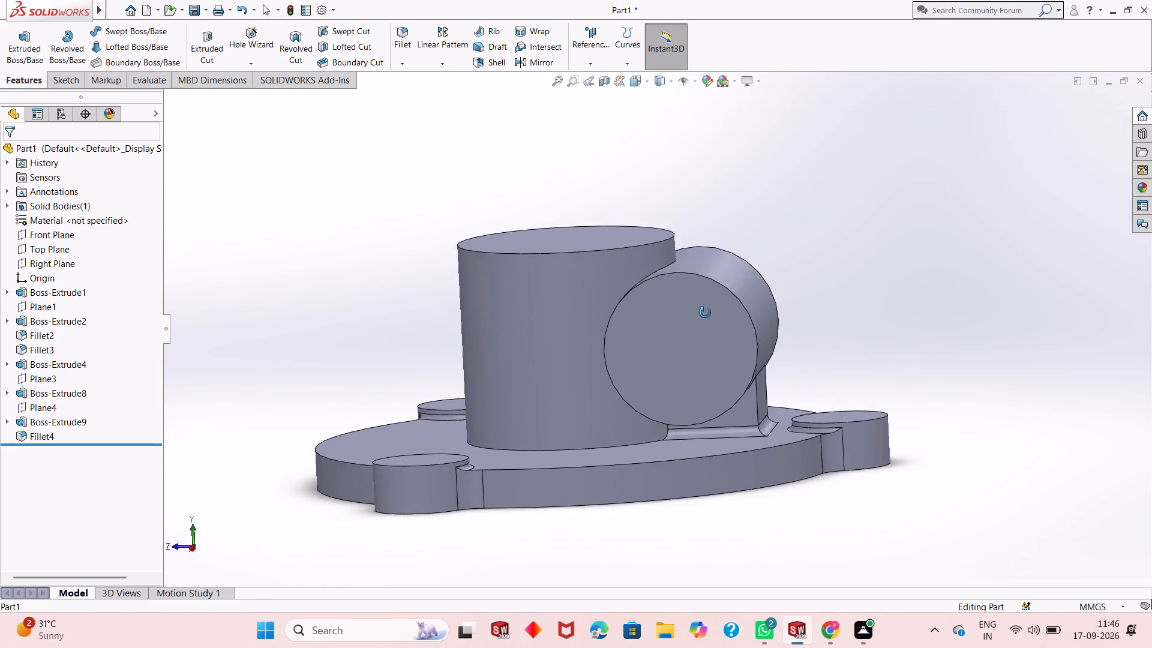
pyautogui.moveTo(705, 313); pyautogui.dragTo(689, 301, button='middle')
pyautogui.moveTo(676, 295); pyautogui.dragTo(677, 310, button='middle')
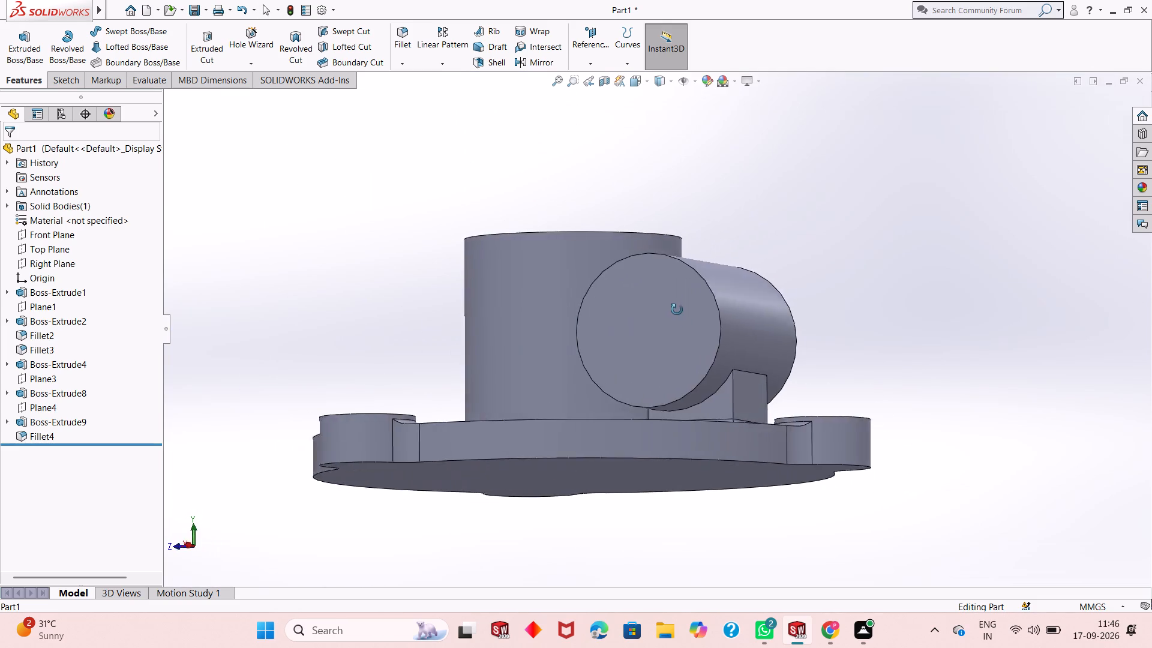
pyautogui.moveTo(677, 310); pyautogui.dragTo(614, 354, button='middle')
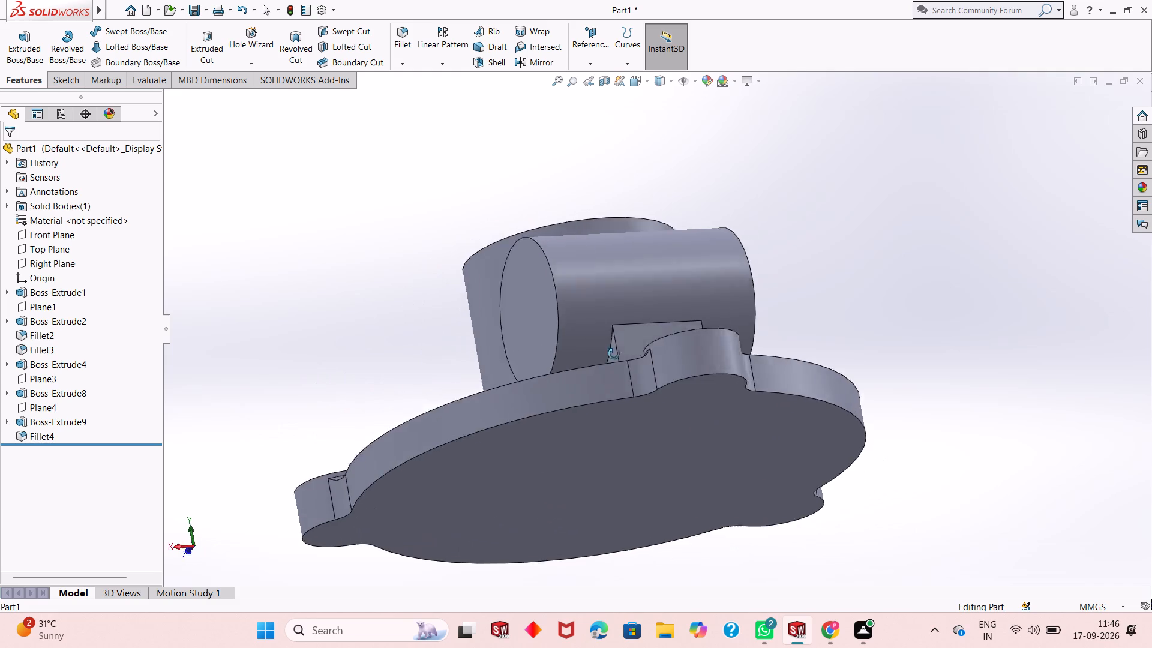
pyautogui.moveTo(614, 354); pyautogui.dragTo(695, 376, button='middle')
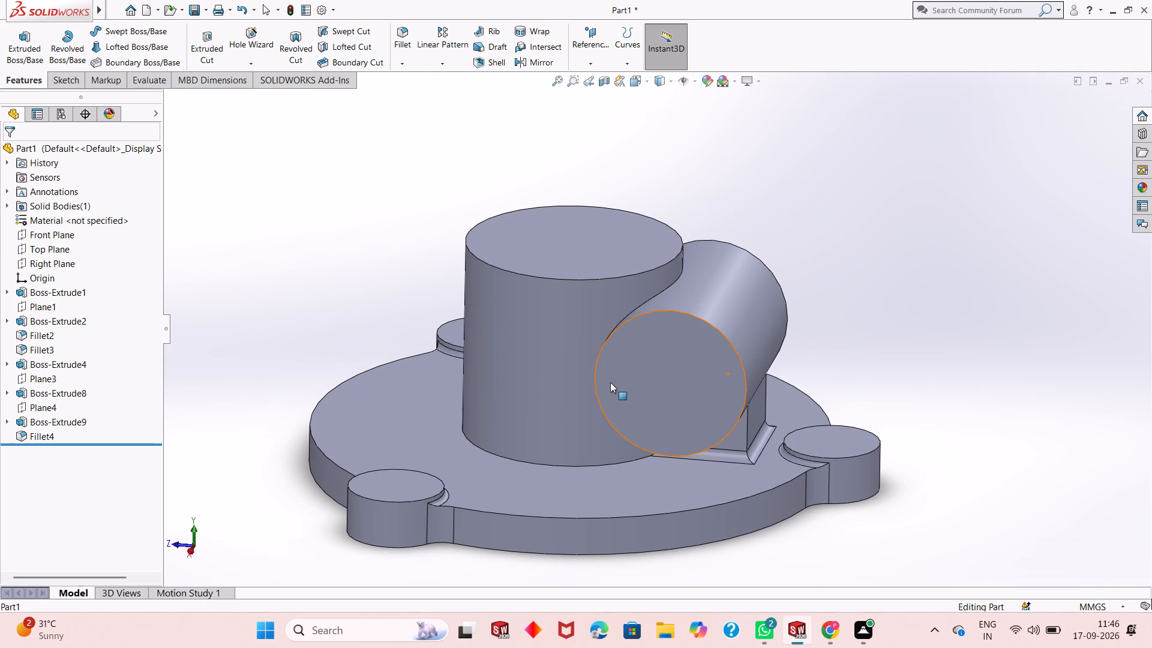
pyautogui.scroll(-3, 610, 382)
pyautogui.scroll(3, 630, 414)
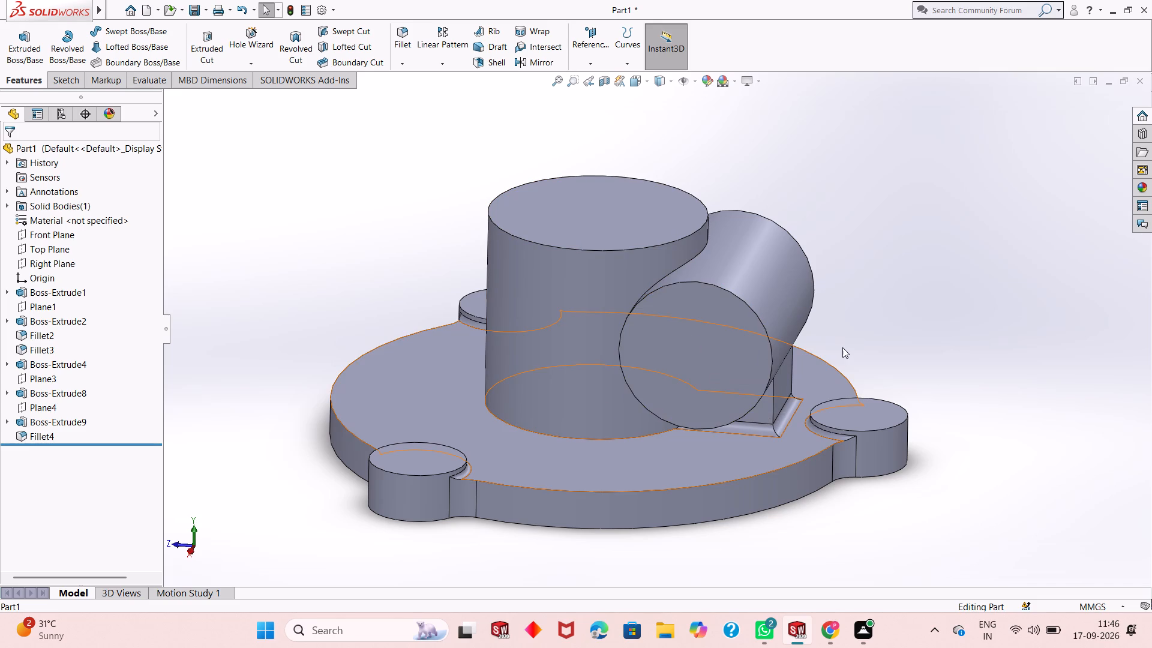
pyautogui.hotkey('ctrl', '8')
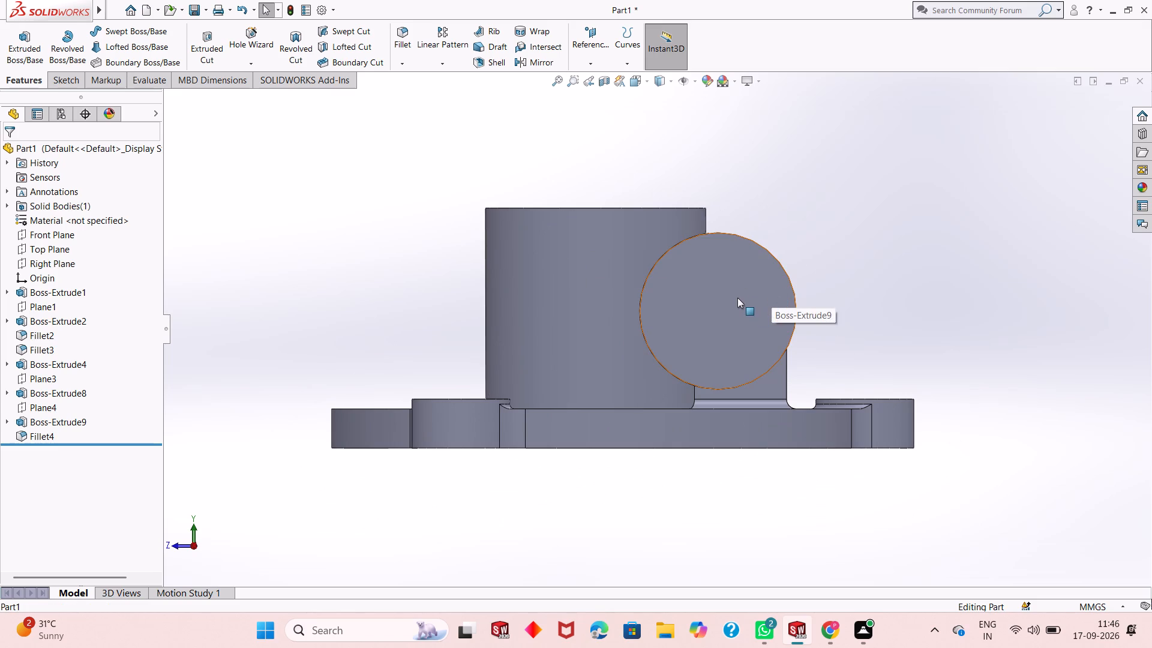
pyautogui.moveTo(737, 299); pyautogui.dragTo(758, 383, button='middle')
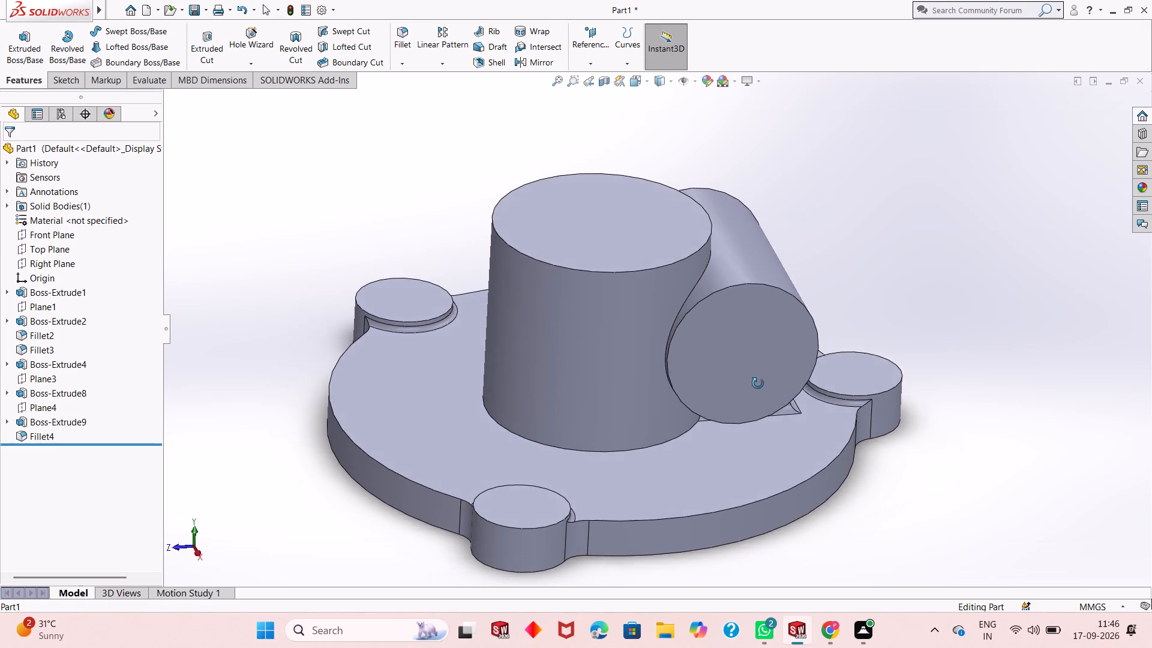
pyautogui.moveTo(758, 383); pyautogui.dragTo(752, 415, button='middle')
pyautogui.scroll(1, 752, 415)
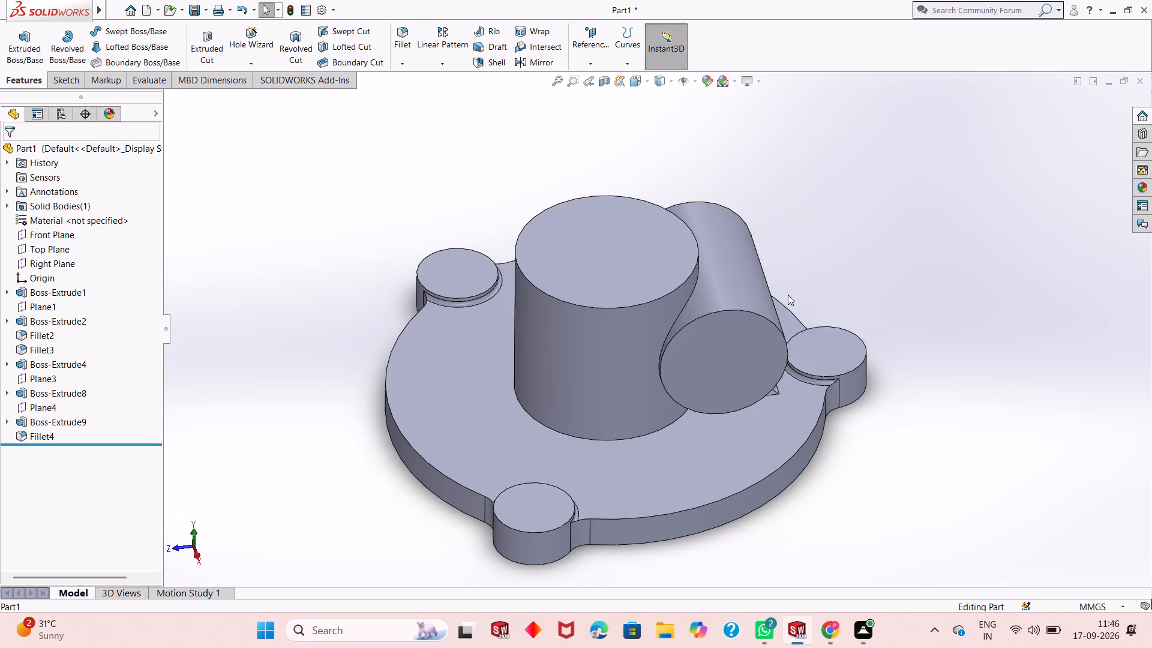
# Fillet the edge where the side cylinder meets the central cylinder with a 2 mm symmetric radius.
pyautogui.moveTo(788, 295); pyautogui.dragTo(724, 331, button='middle')
pyautogui.click(405, 41)
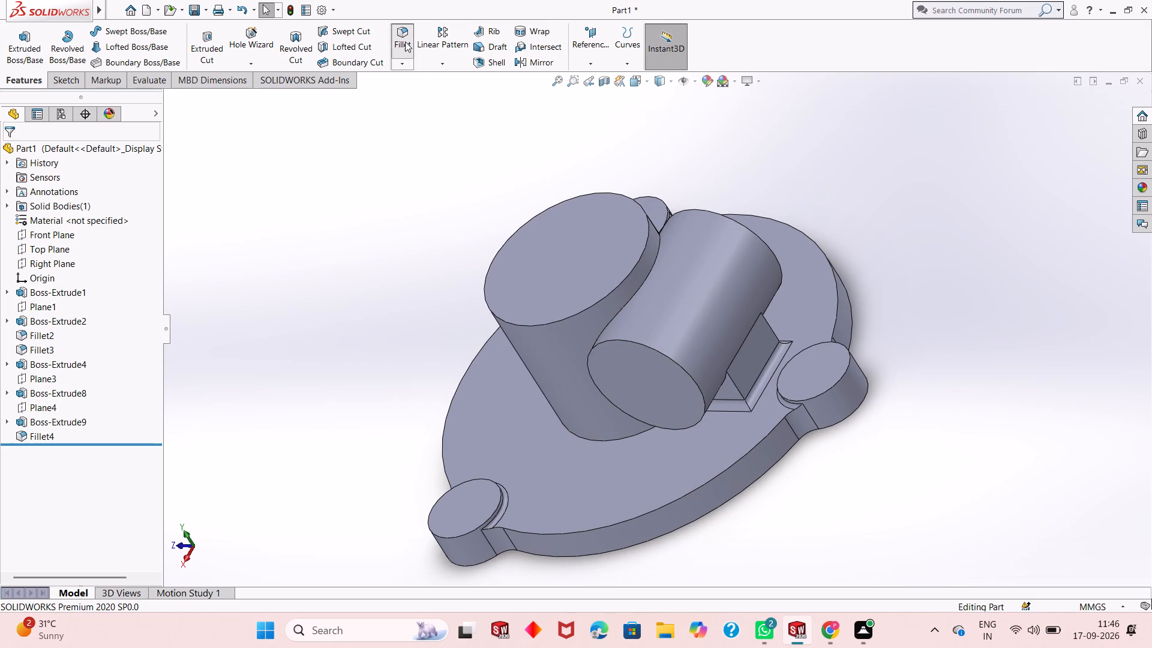
pyautogui.click(652, 271)
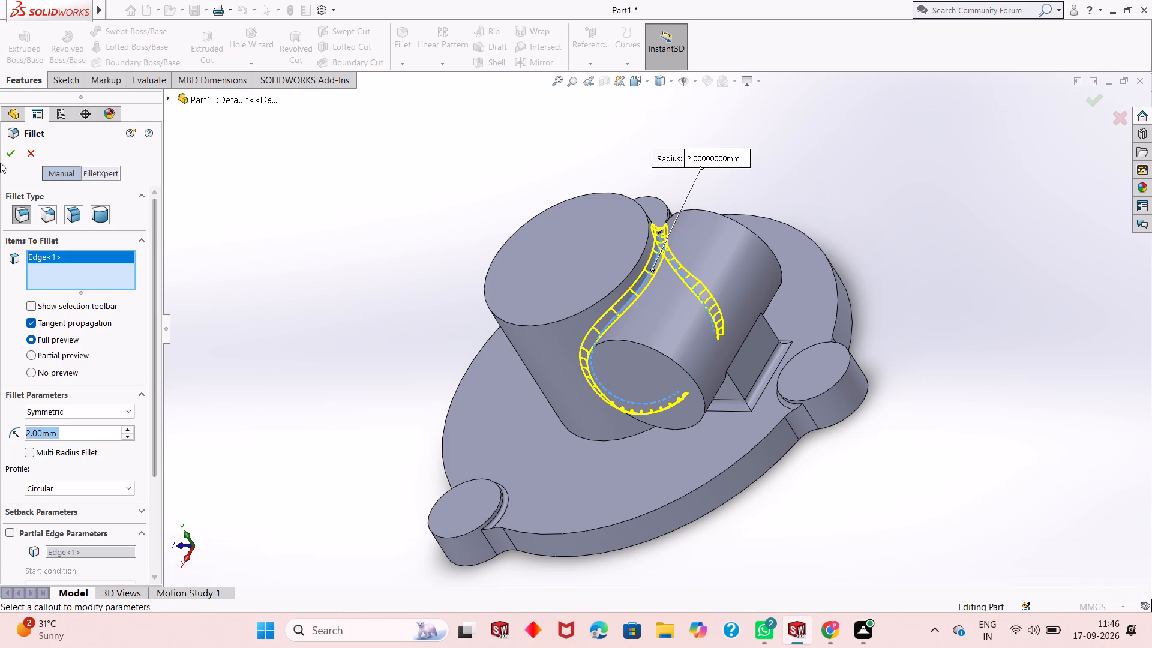
pyautogui.click(11, 158)
pyautogui.click(440, 299)
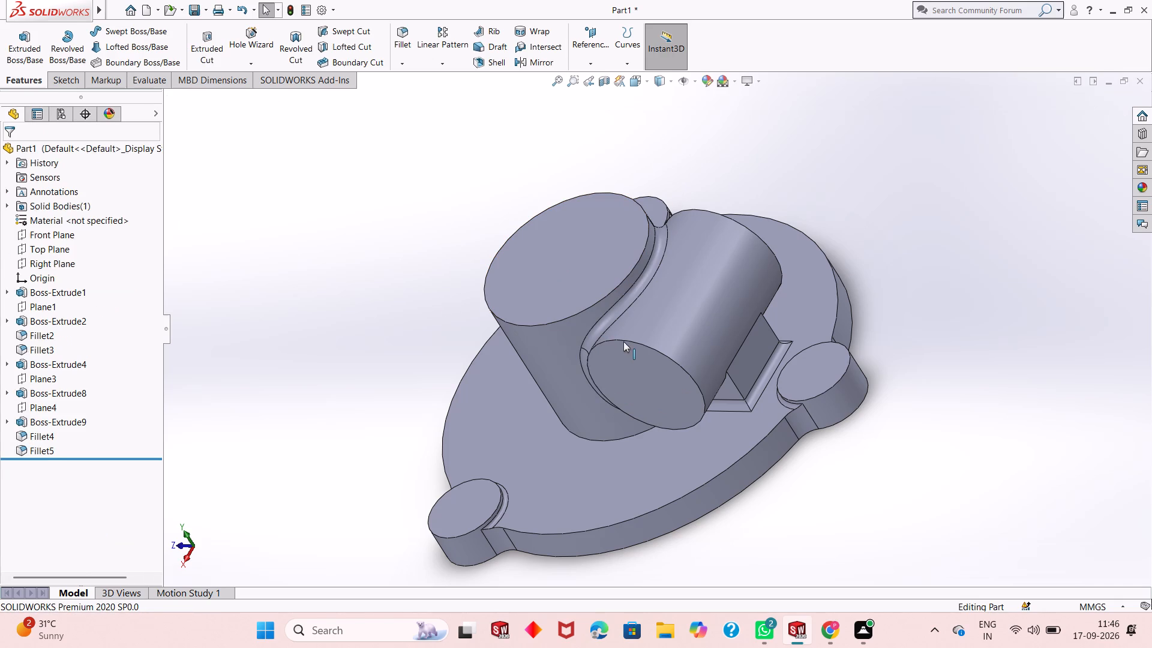
# Start a sketch on the side cylinder's flat end face and view it square-on.
pyautogui.moveTo(650, 368); pyautogui.dragTo(692, 242, button='middle')
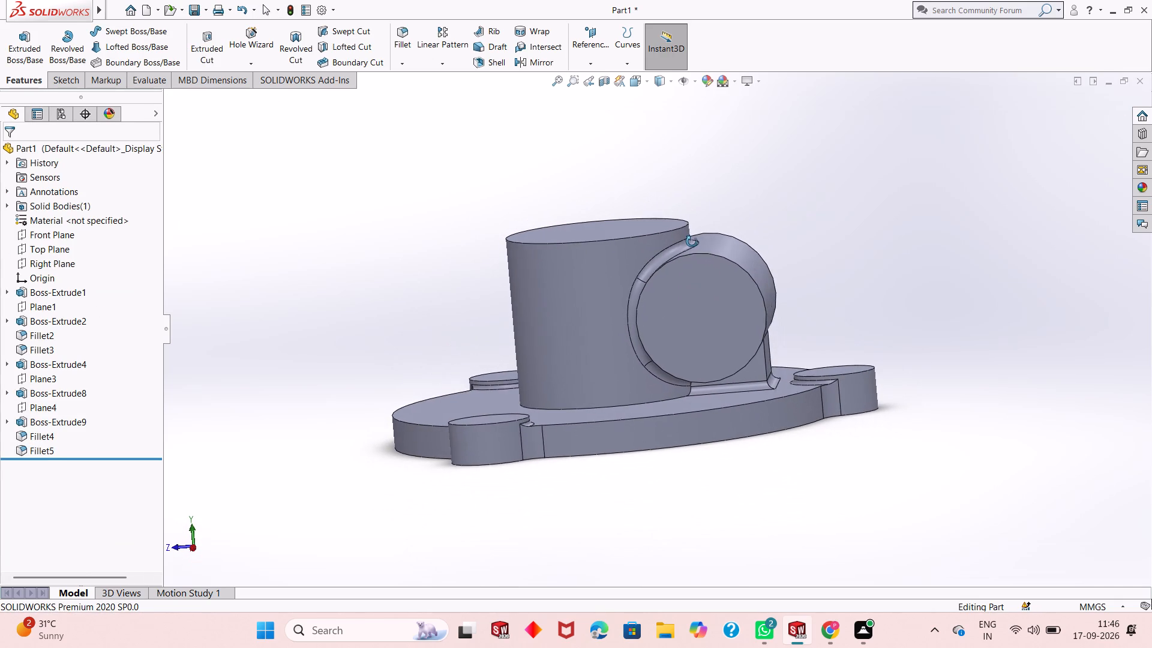
pyautogui.moveTo(692, 242); pyautogui.dragTo(681, 245, button='middle')
pyautogui.scroll(-1, 691, 295)
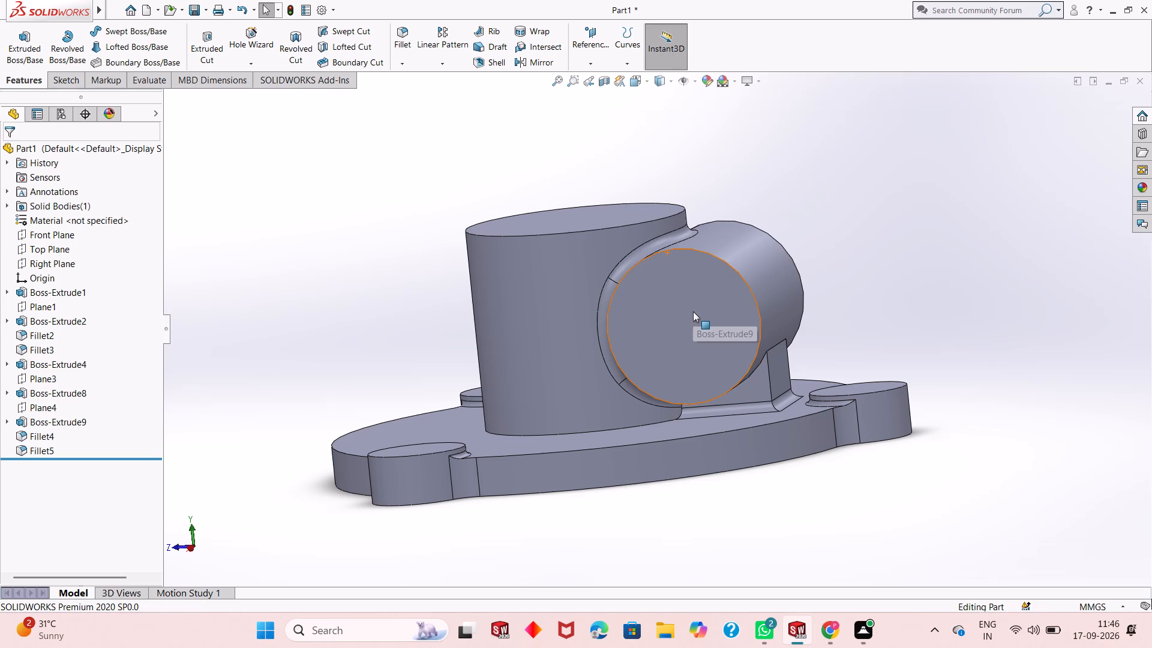
pyautogui.click(693, 312)
pyautogui.click(745, 270)
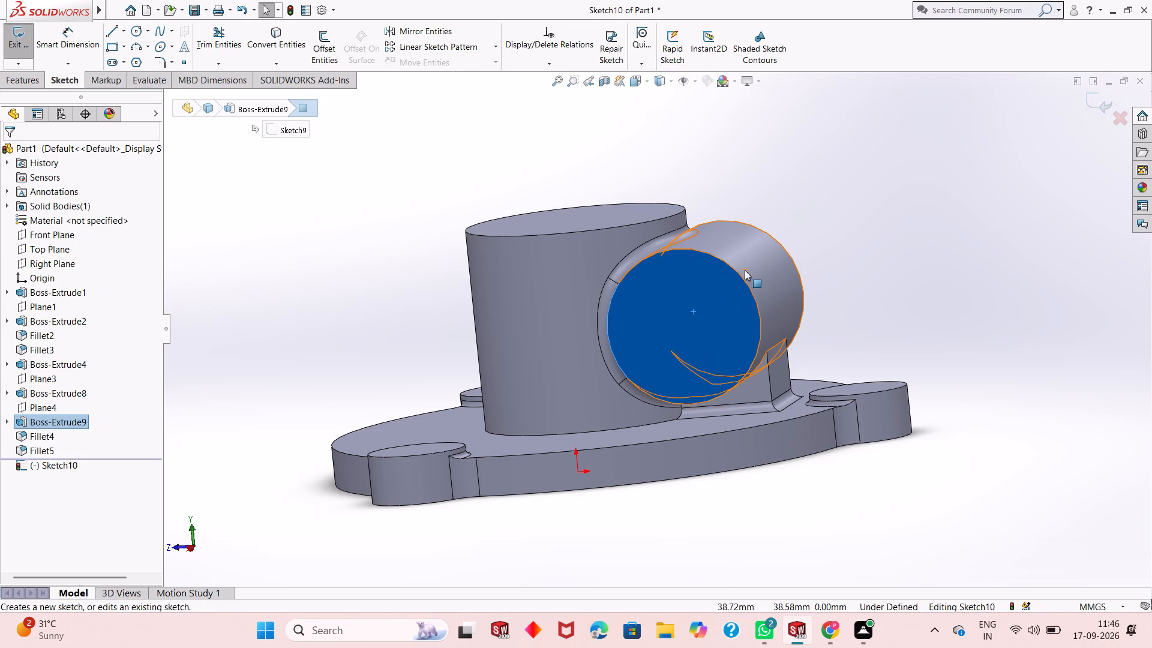
pyautogui.hotkey('ctrl', '8')
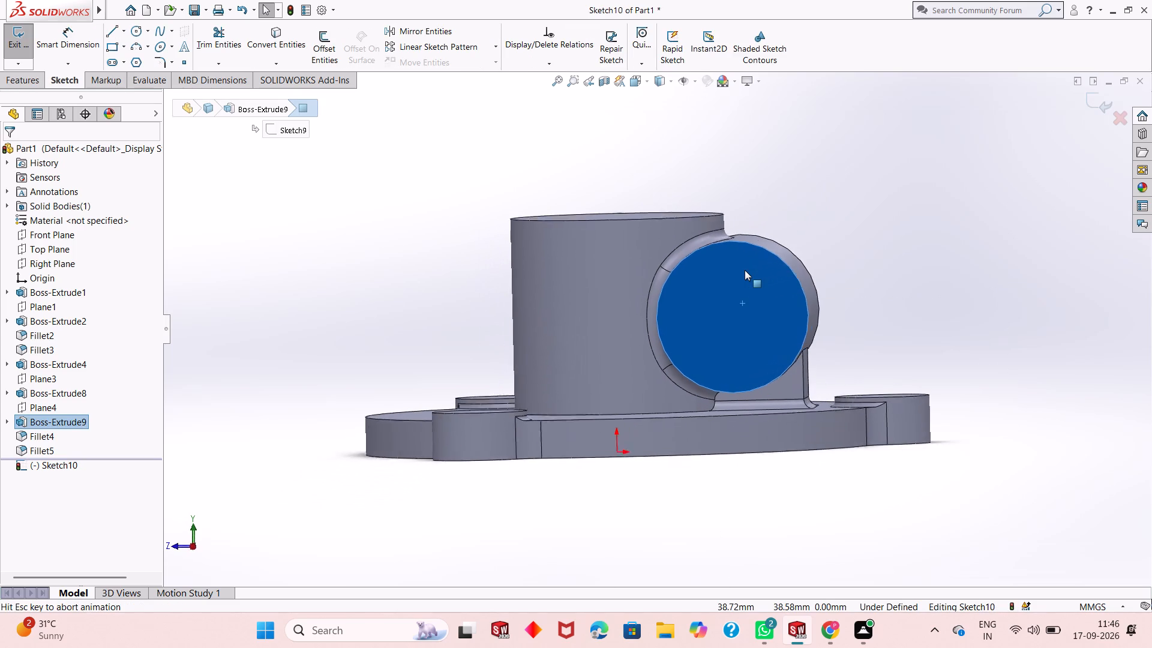
pyautogui.press('Escape')
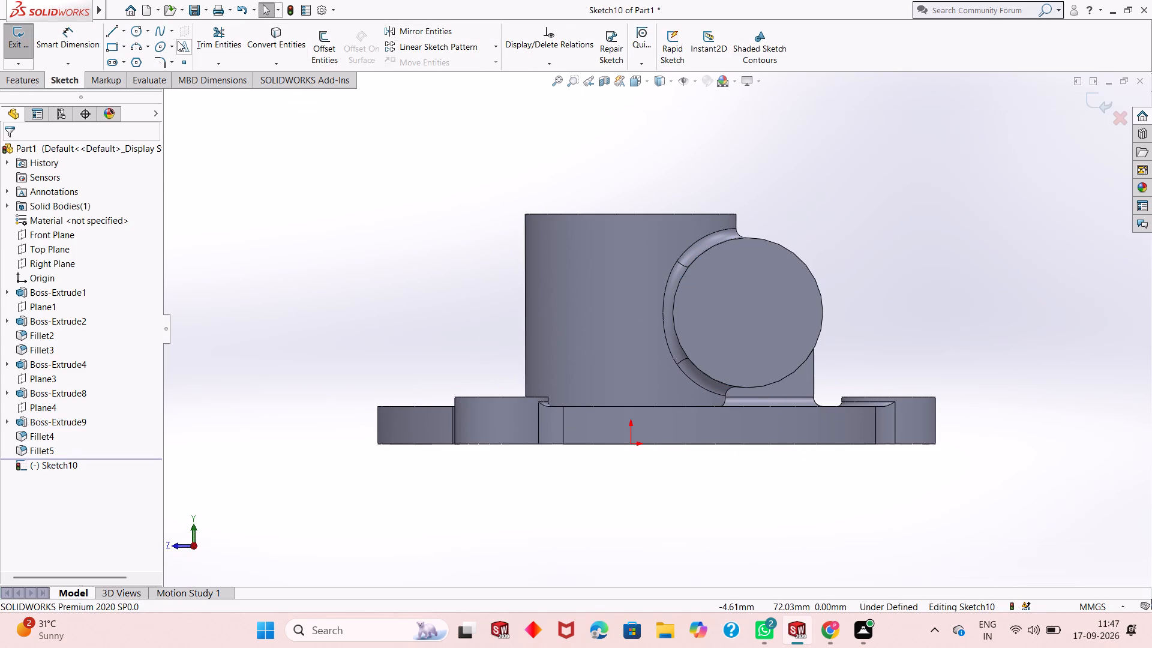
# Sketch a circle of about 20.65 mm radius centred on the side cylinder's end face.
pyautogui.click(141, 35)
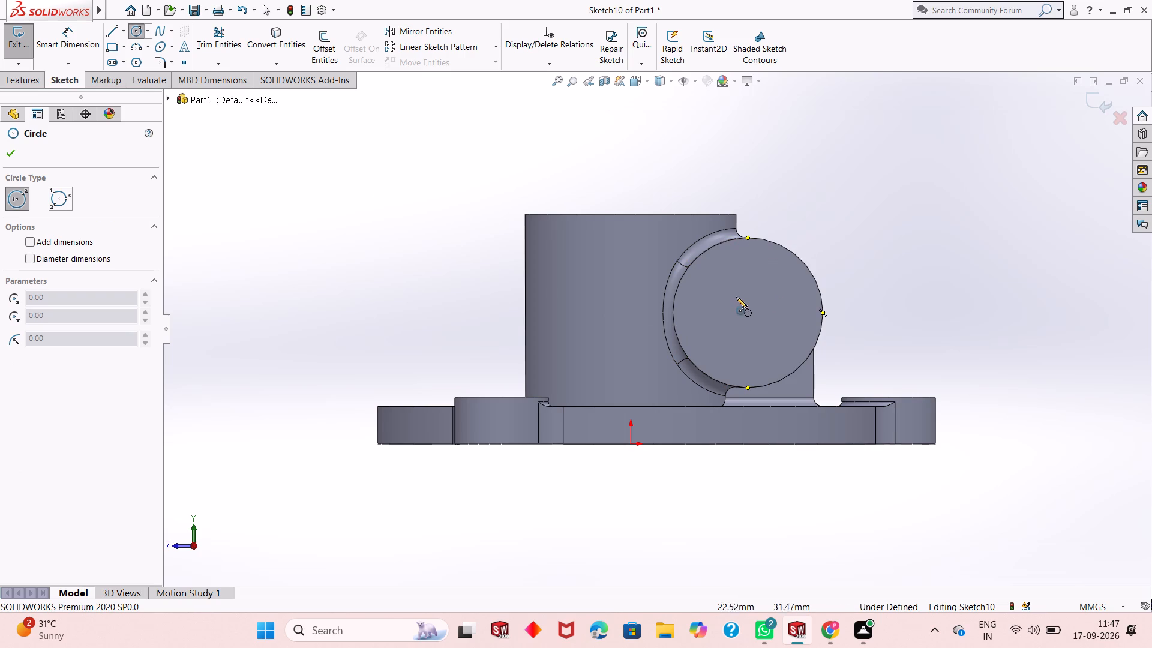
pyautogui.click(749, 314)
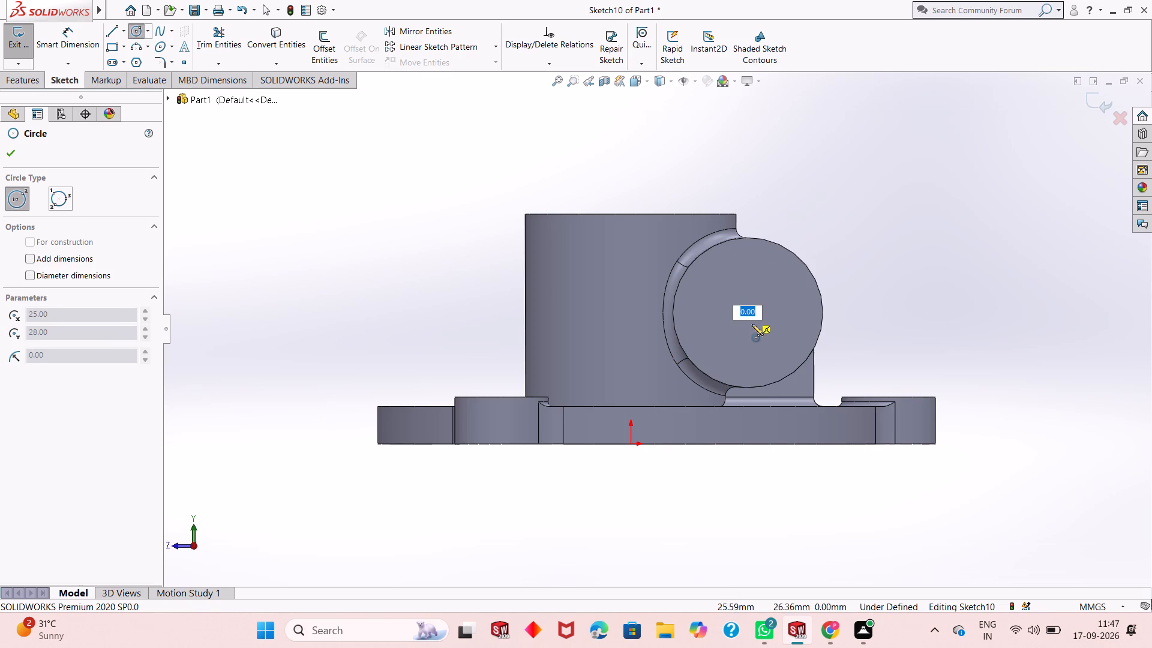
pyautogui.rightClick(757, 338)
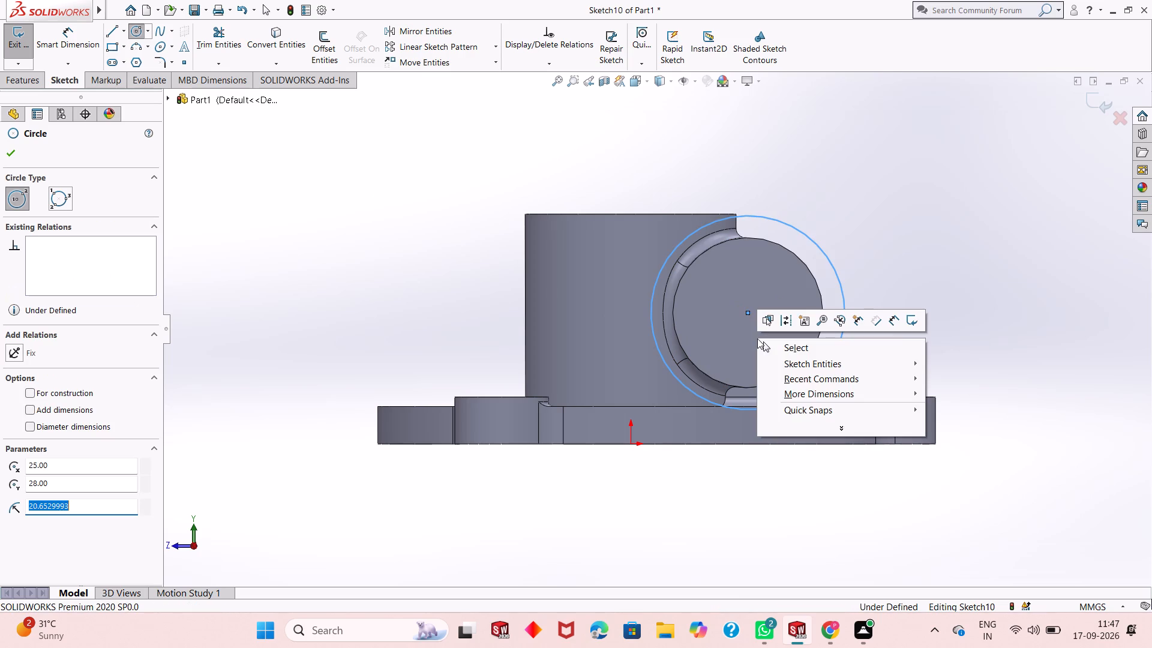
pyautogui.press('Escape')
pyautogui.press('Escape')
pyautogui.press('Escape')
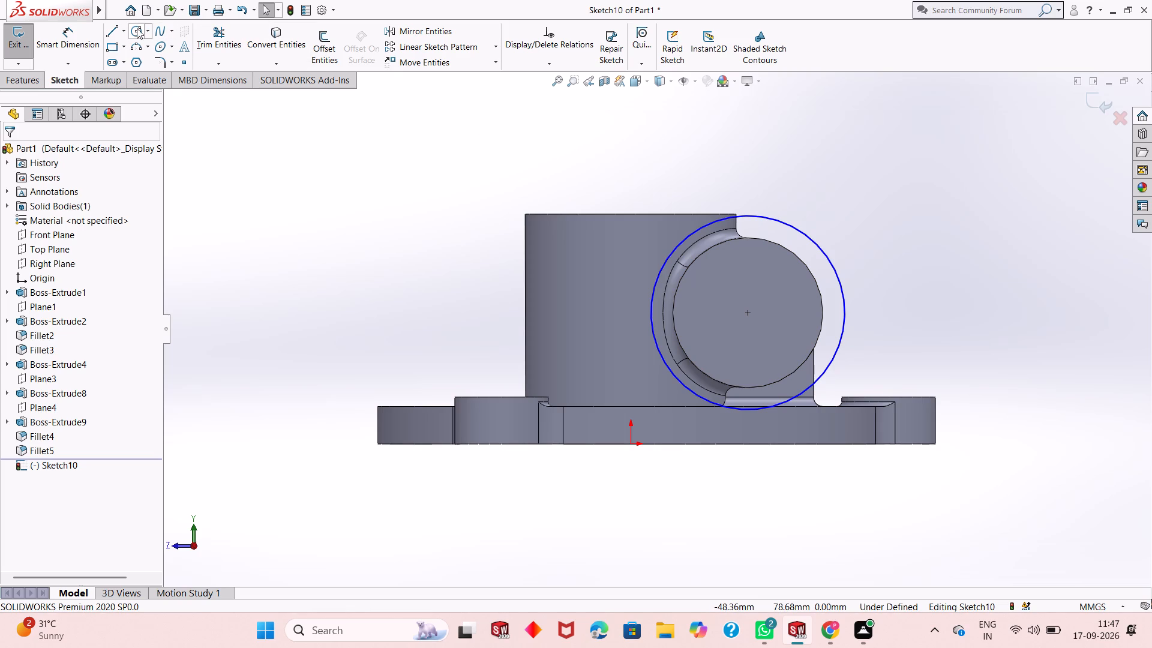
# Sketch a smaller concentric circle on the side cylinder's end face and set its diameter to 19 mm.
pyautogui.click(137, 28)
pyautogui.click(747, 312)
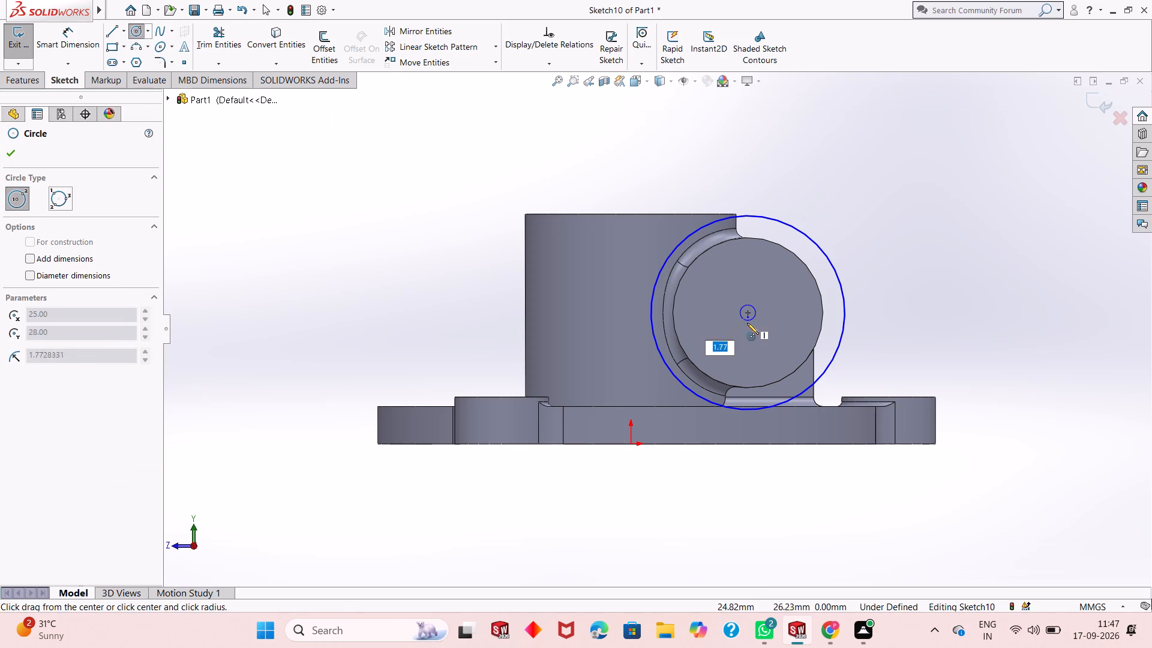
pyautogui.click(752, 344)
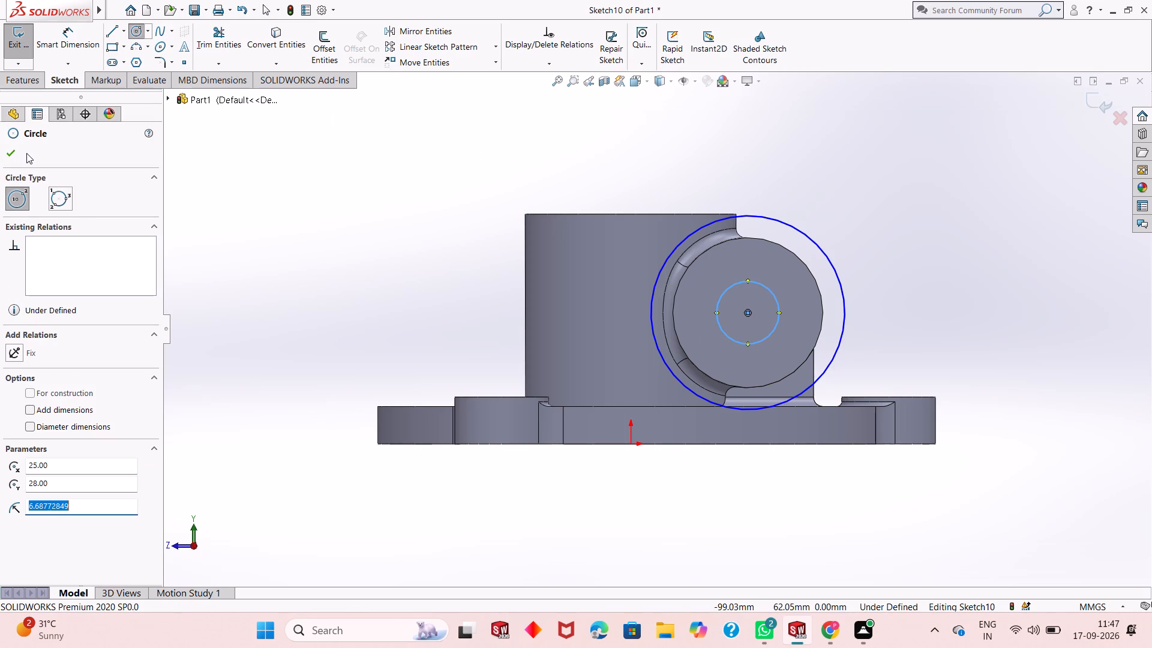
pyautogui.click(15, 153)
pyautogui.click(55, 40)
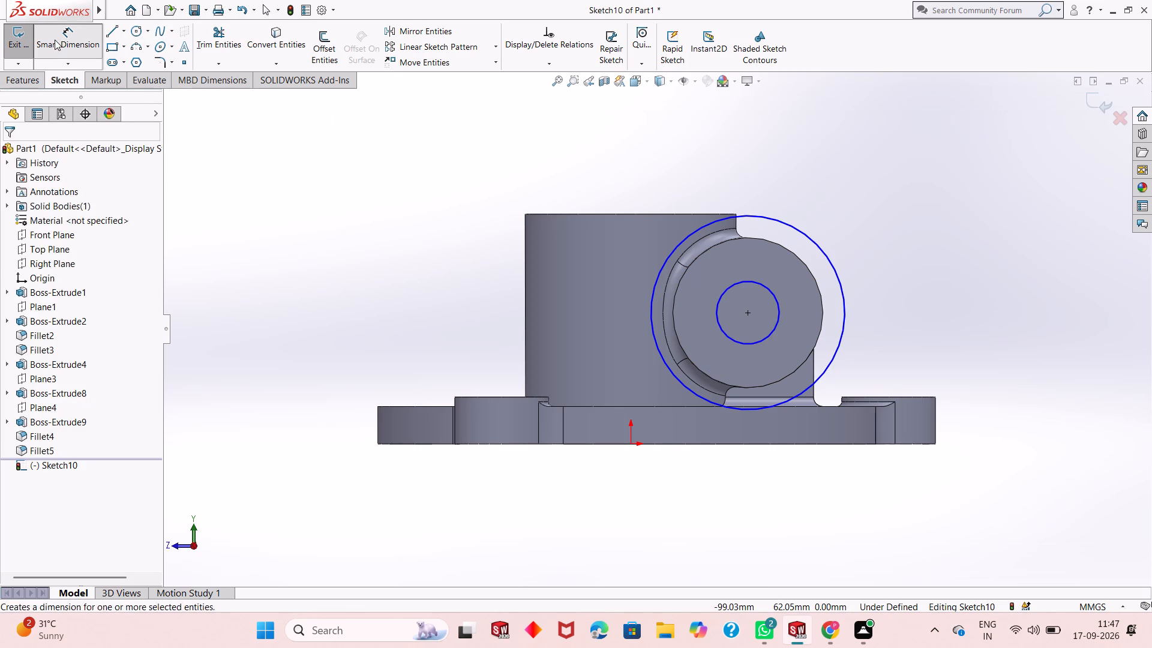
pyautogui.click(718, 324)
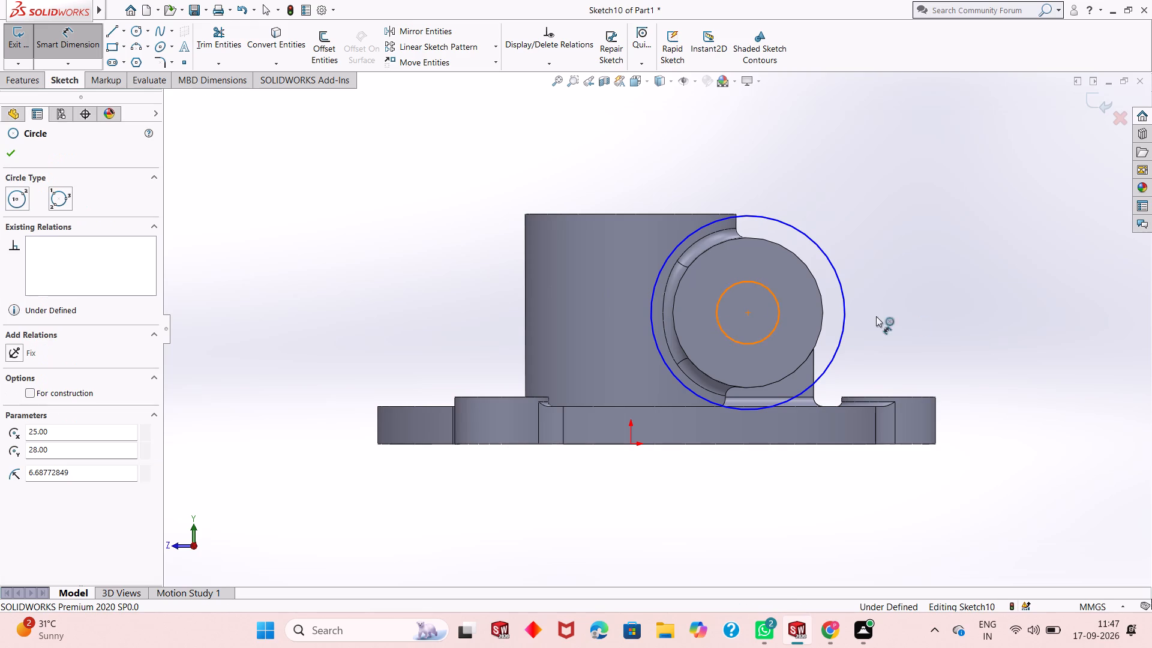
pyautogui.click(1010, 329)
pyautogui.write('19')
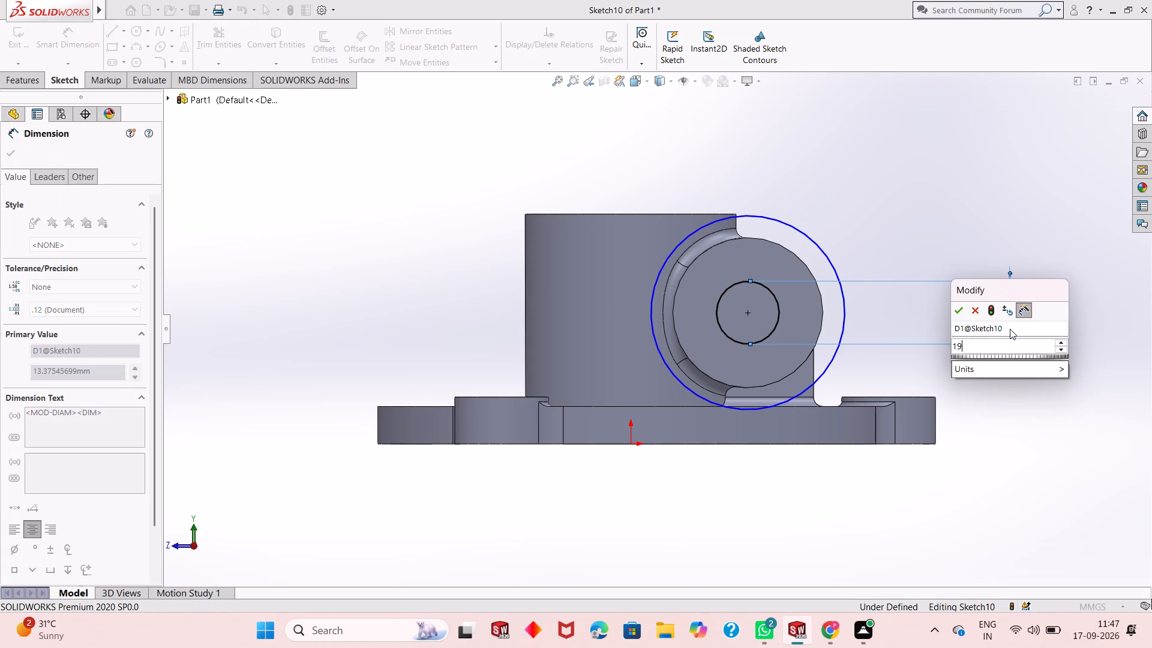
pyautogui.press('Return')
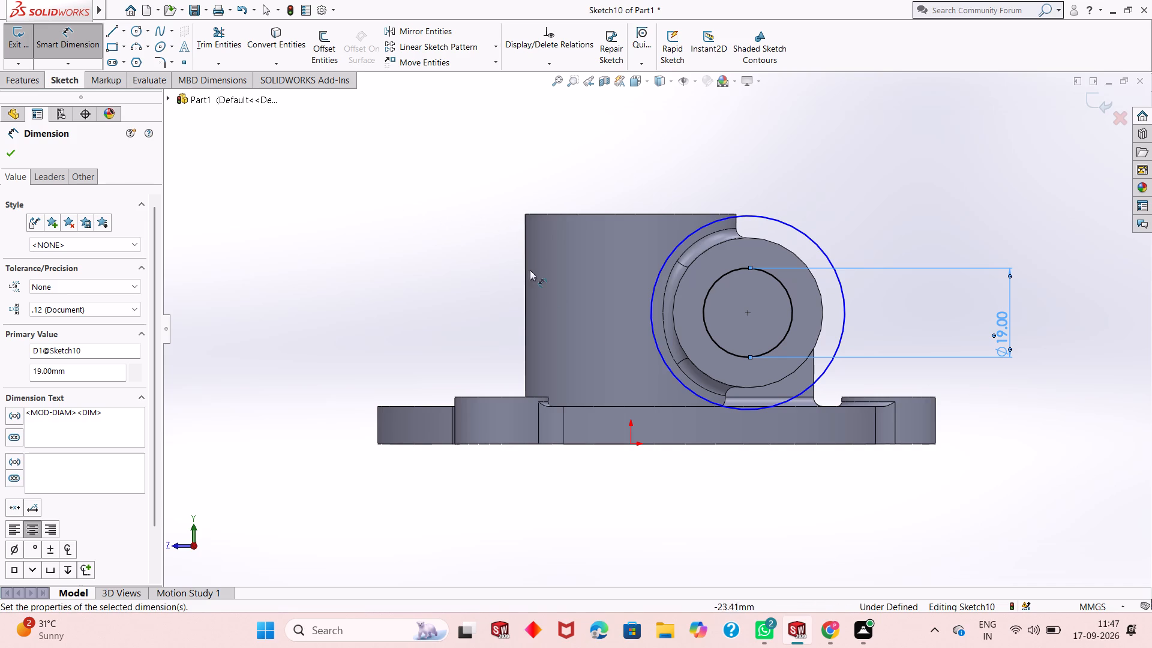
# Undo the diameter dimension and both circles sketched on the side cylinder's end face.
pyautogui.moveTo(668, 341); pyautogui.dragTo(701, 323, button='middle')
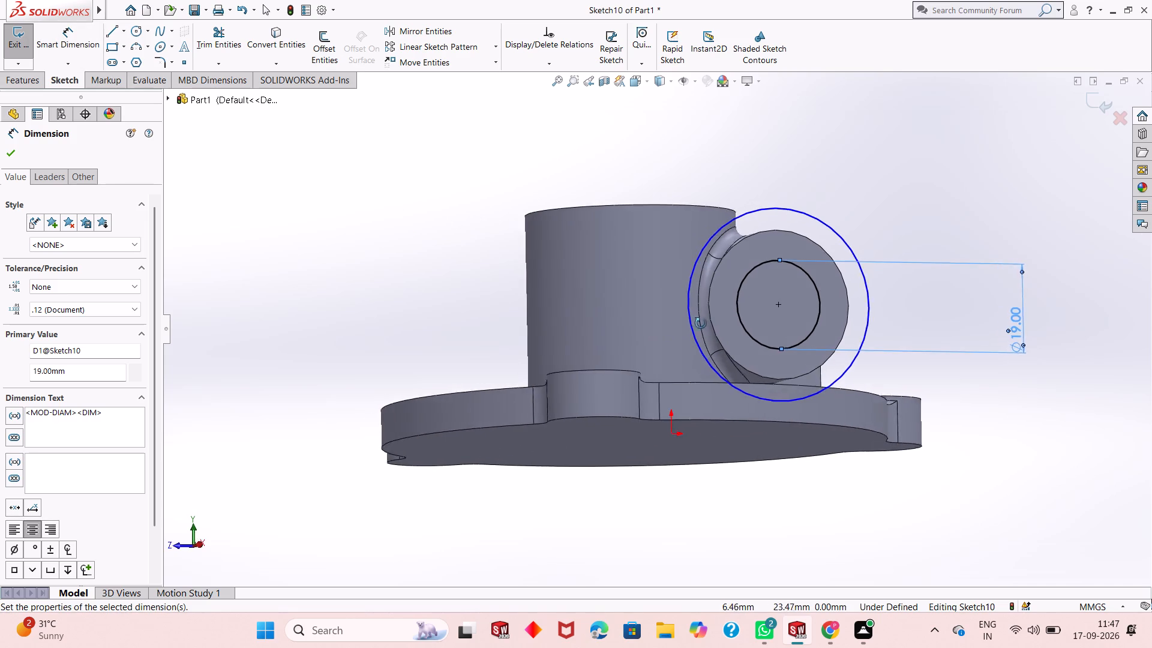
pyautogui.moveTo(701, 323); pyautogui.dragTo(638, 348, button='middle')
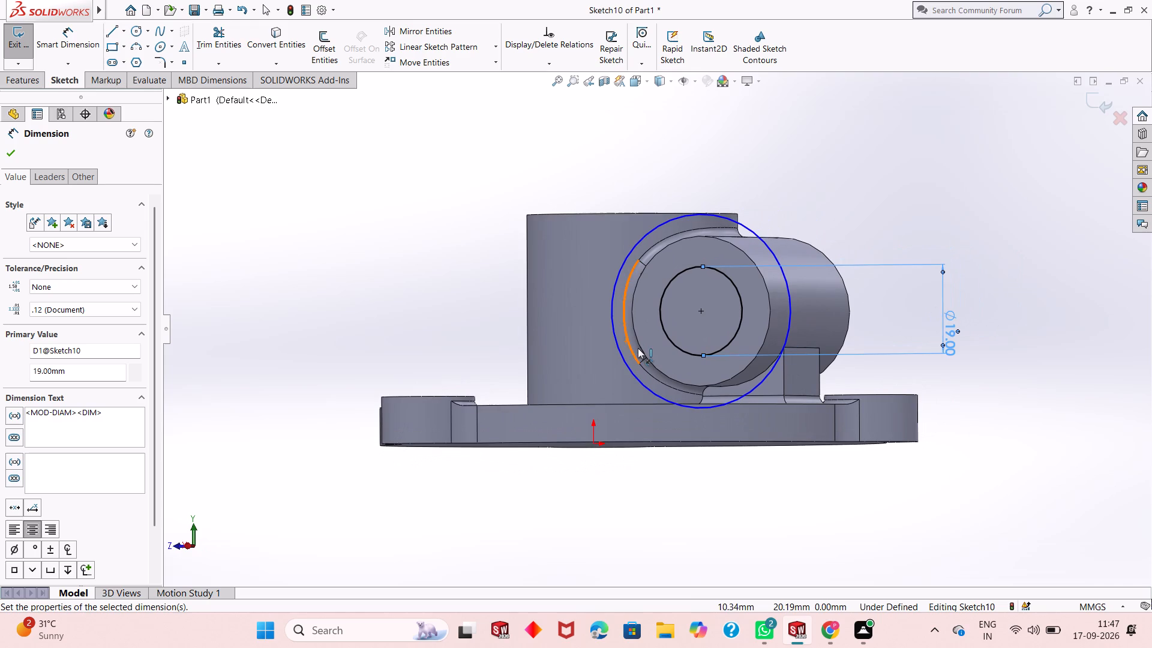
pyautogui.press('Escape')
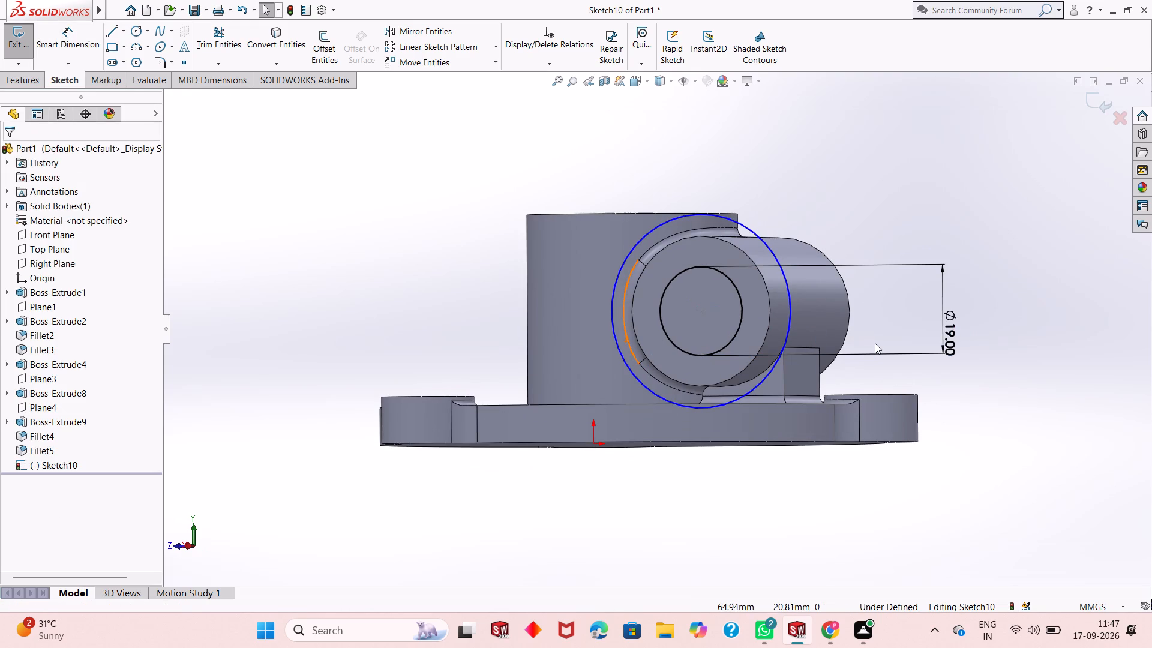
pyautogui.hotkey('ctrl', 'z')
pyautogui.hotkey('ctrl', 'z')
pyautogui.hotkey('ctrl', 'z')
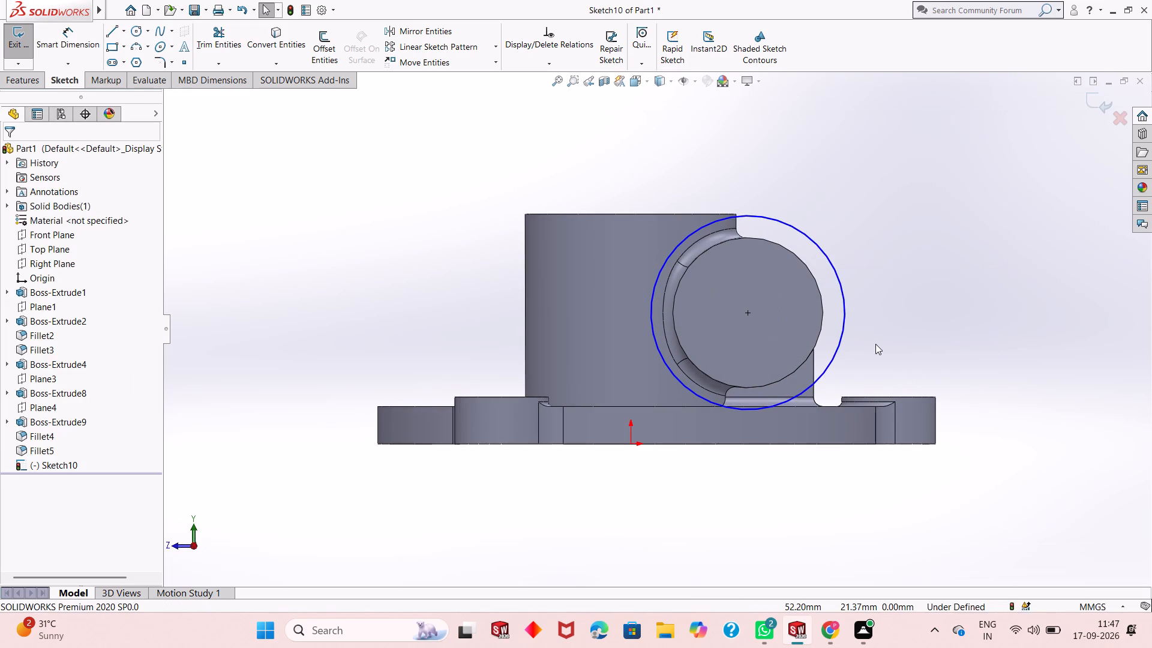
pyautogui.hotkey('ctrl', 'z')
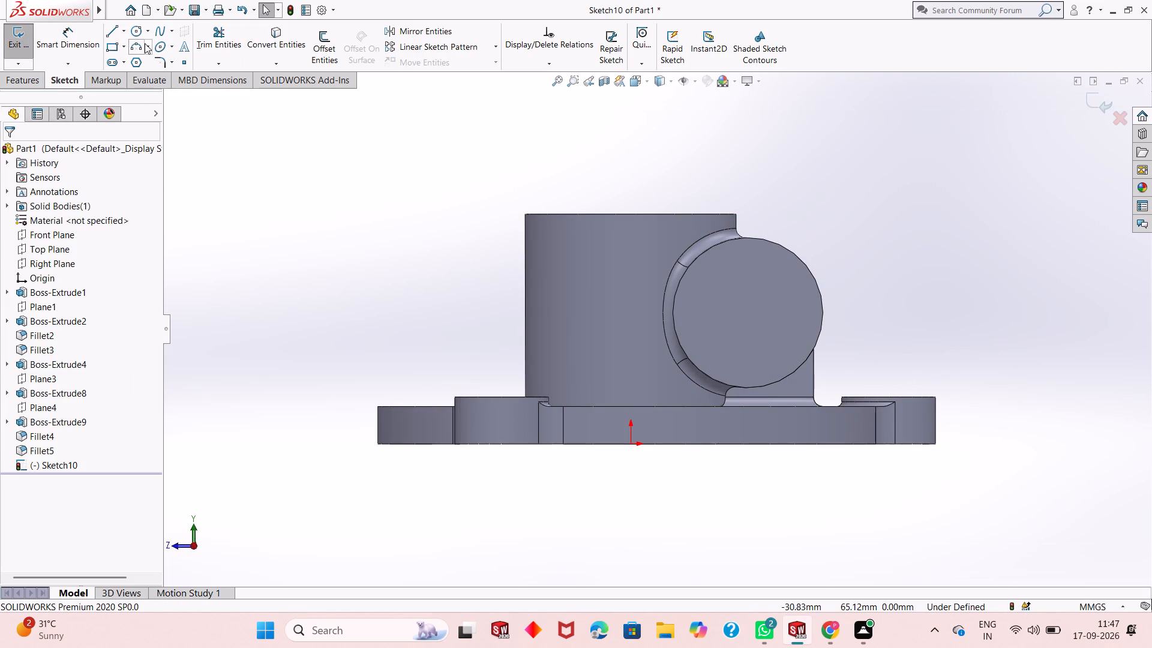
# Sketch a single circle centred on the side cylinder's end face and dimension its diameter to 19 mm.
pyautogui.click(137, 34)
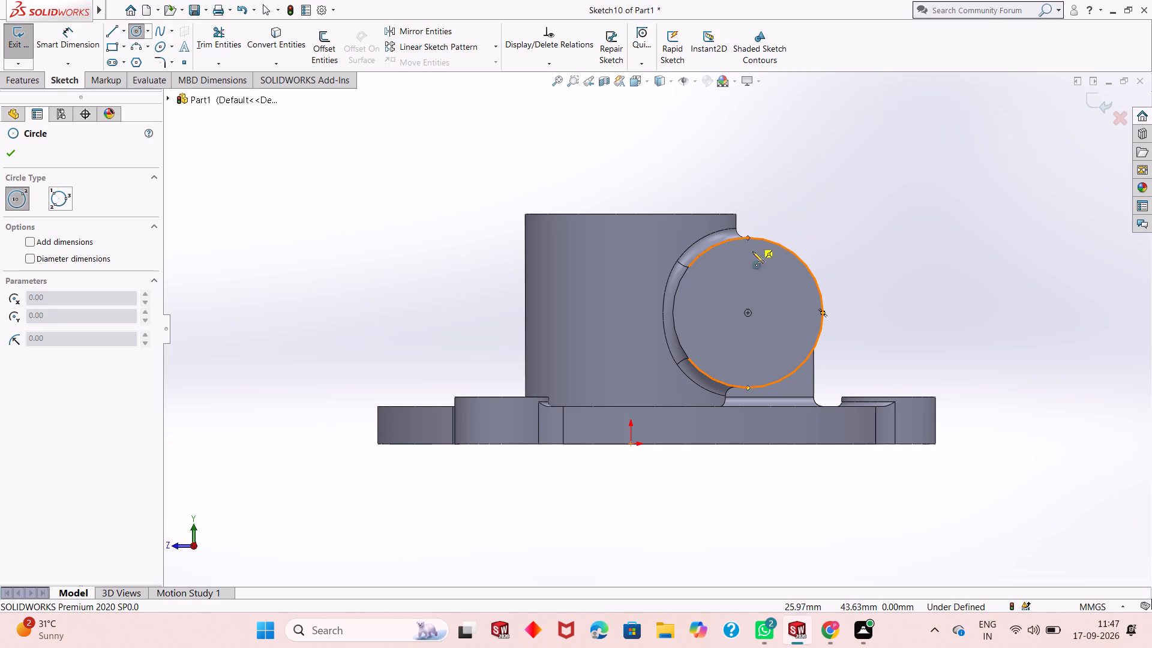
pyautogui.click(748, 313)
pyautogui.click(778, 292)
pyautogui.rightClick(778, 292)
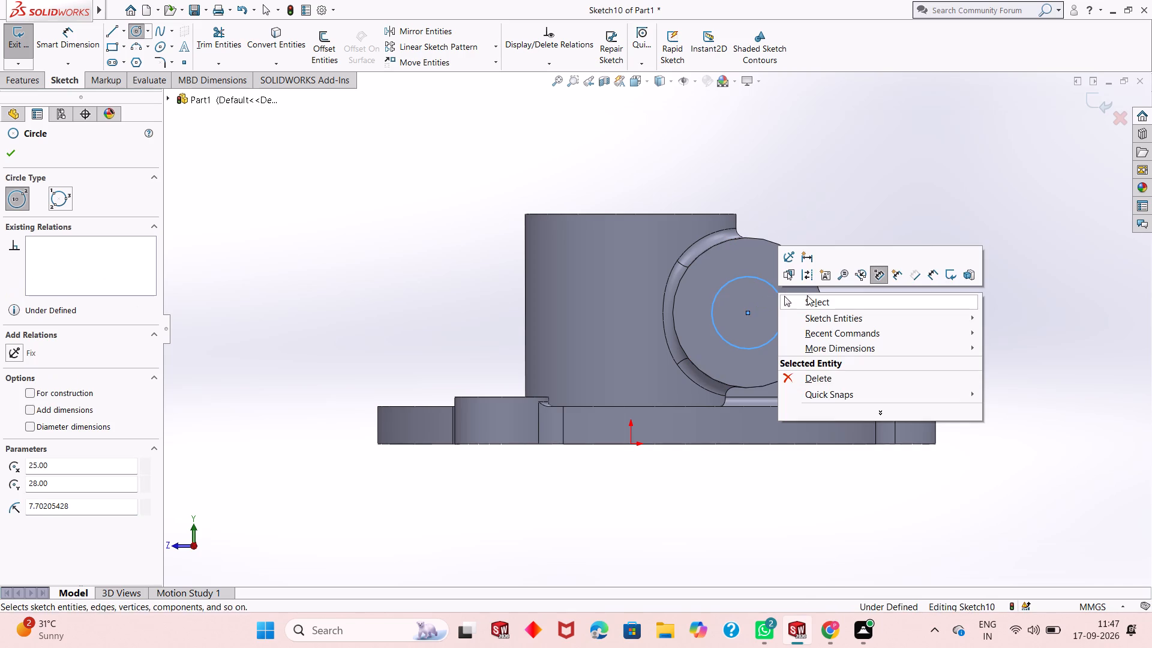
pyautogui.click(812, 299)
pyautogui.click(79, 44)
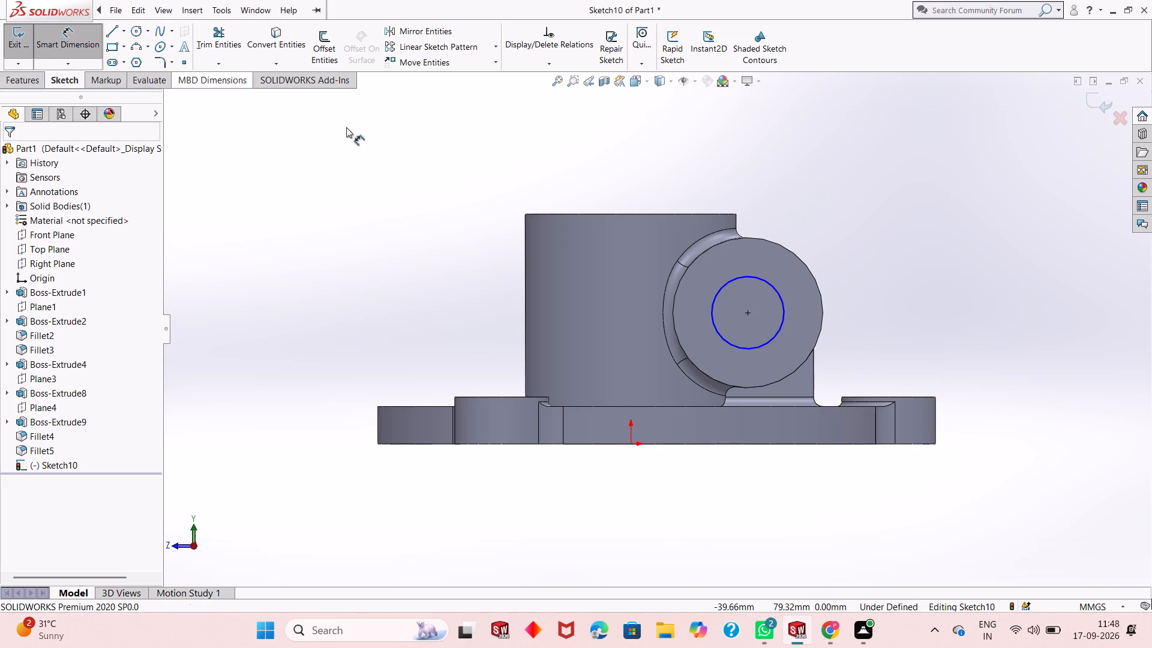
pyautogui.click(783, 296)
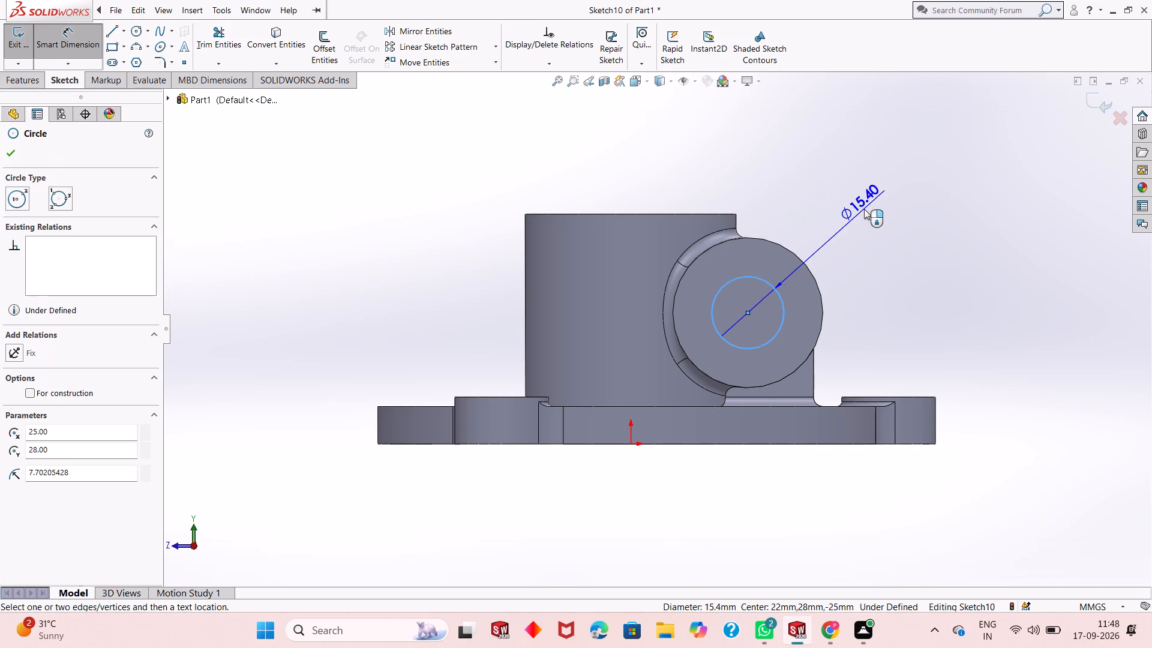
pyautogui.click(864, 209)
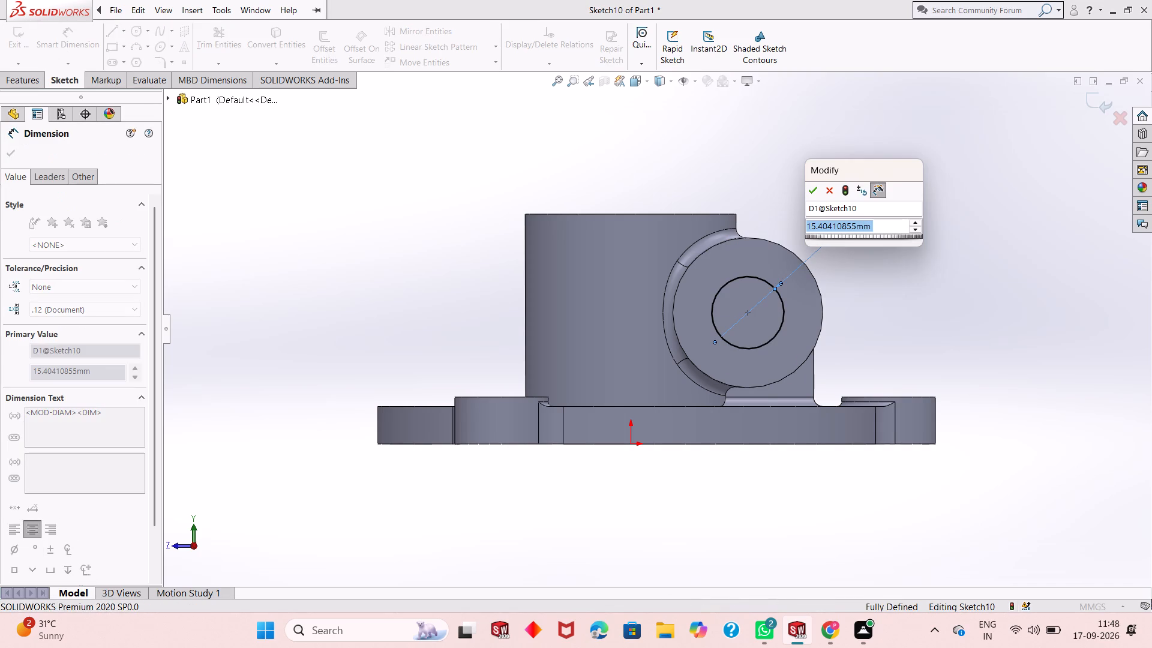
pyautogui.write('19')
pyautogui.press('Return')
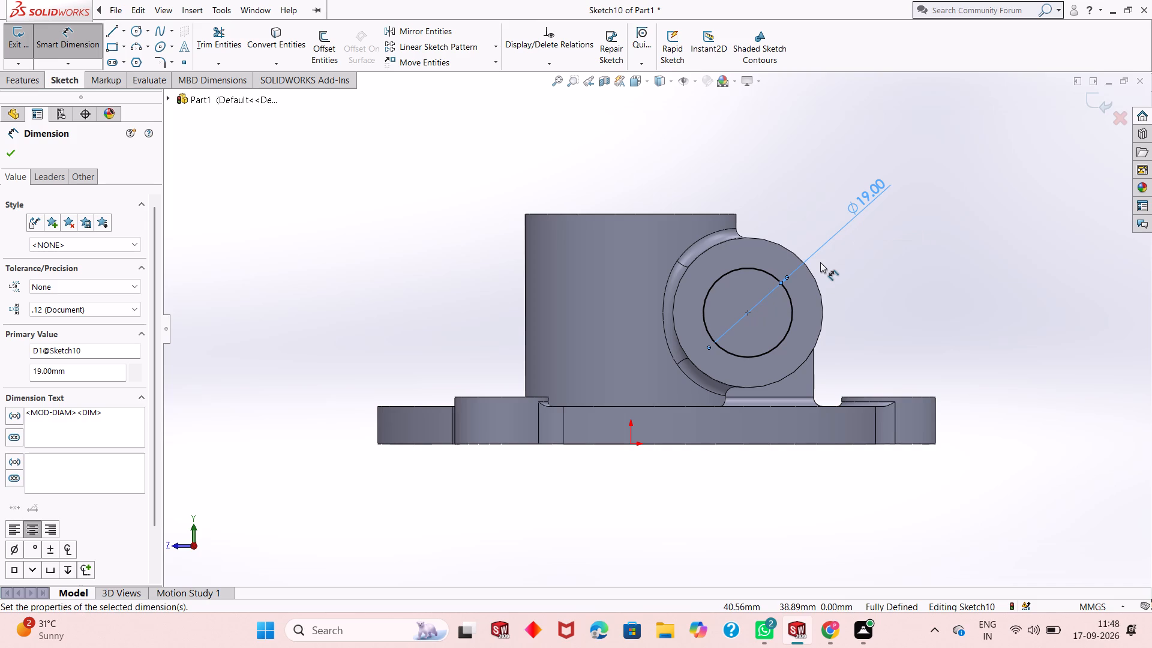
pyautogui.rightClick(416, 161)
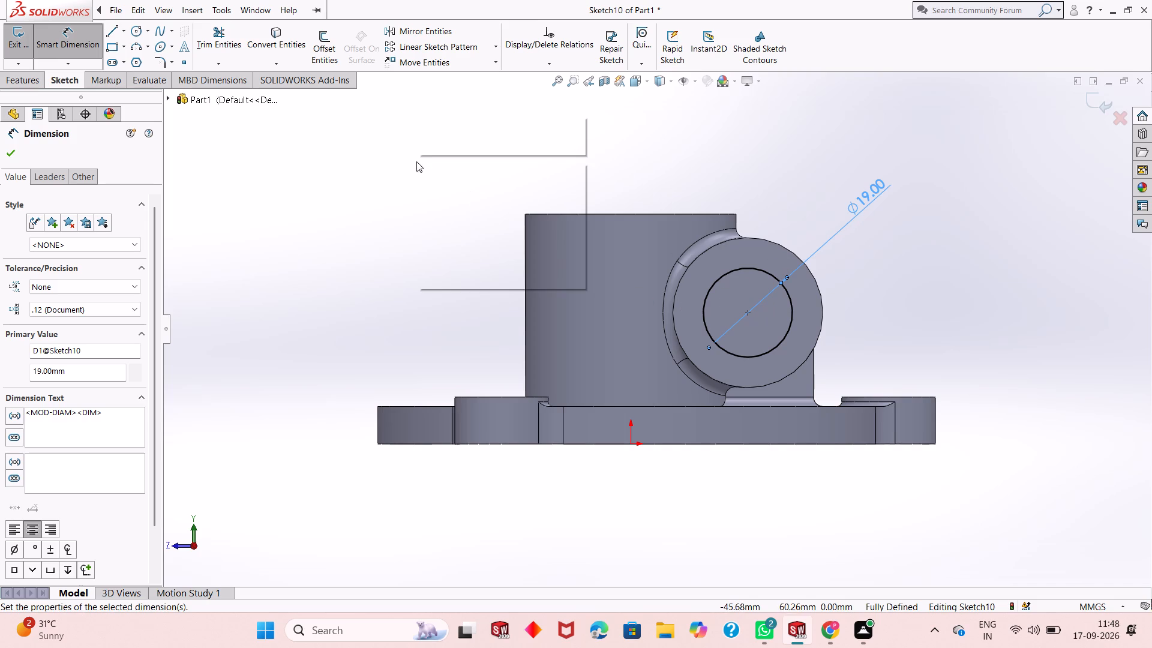
pyautogui.click(431, 196)
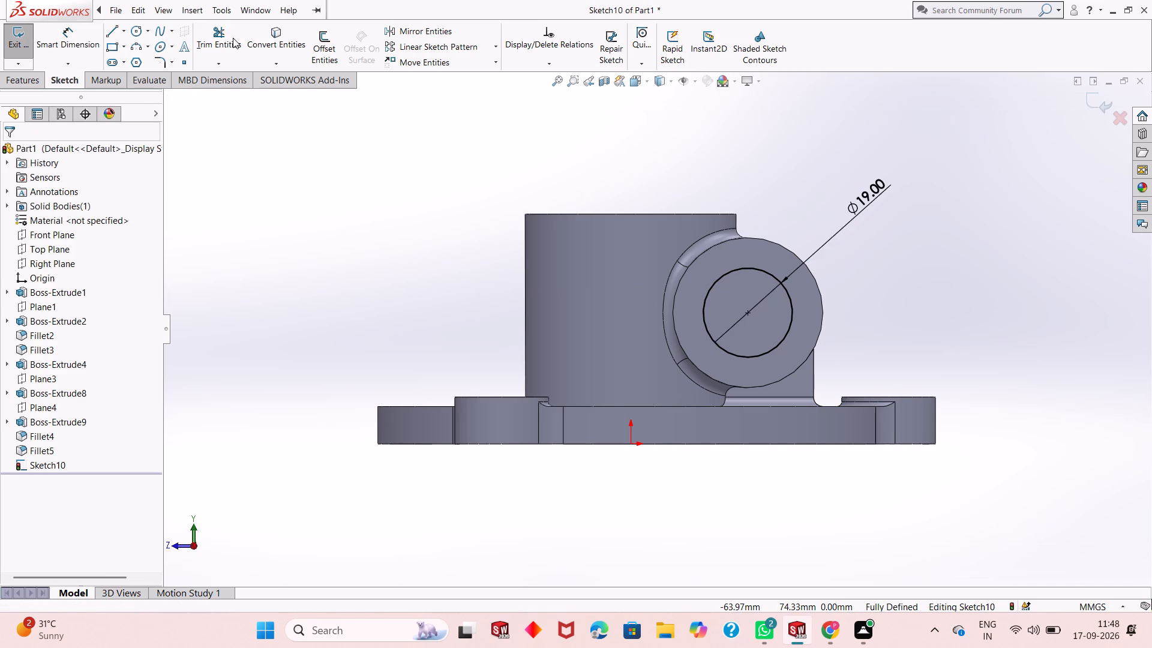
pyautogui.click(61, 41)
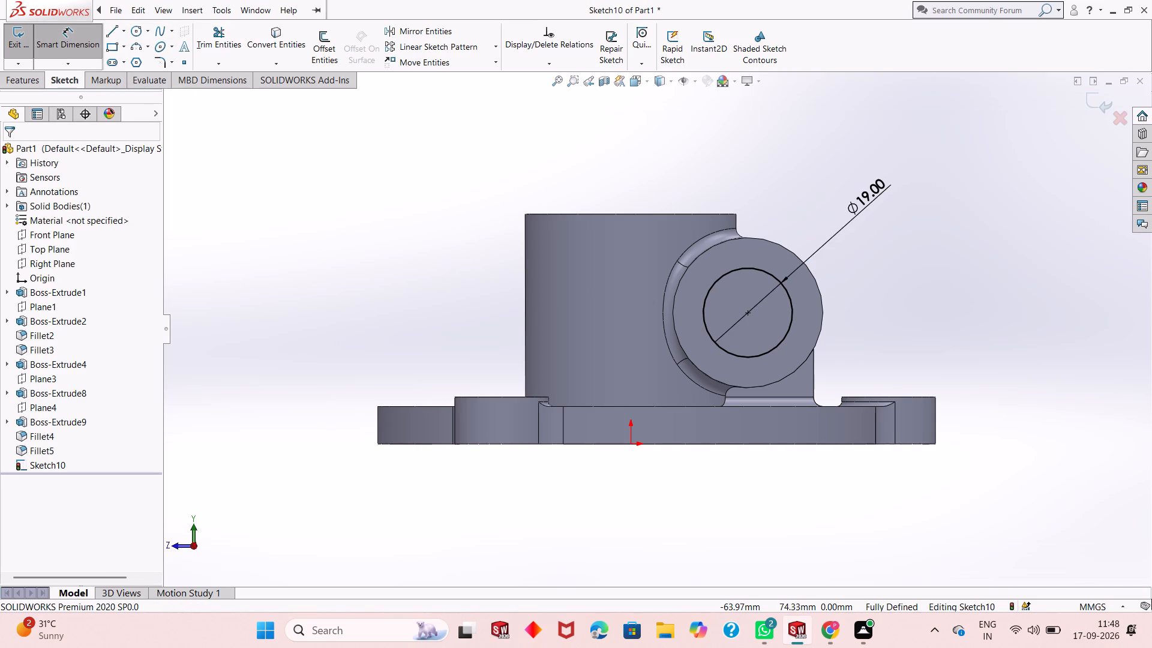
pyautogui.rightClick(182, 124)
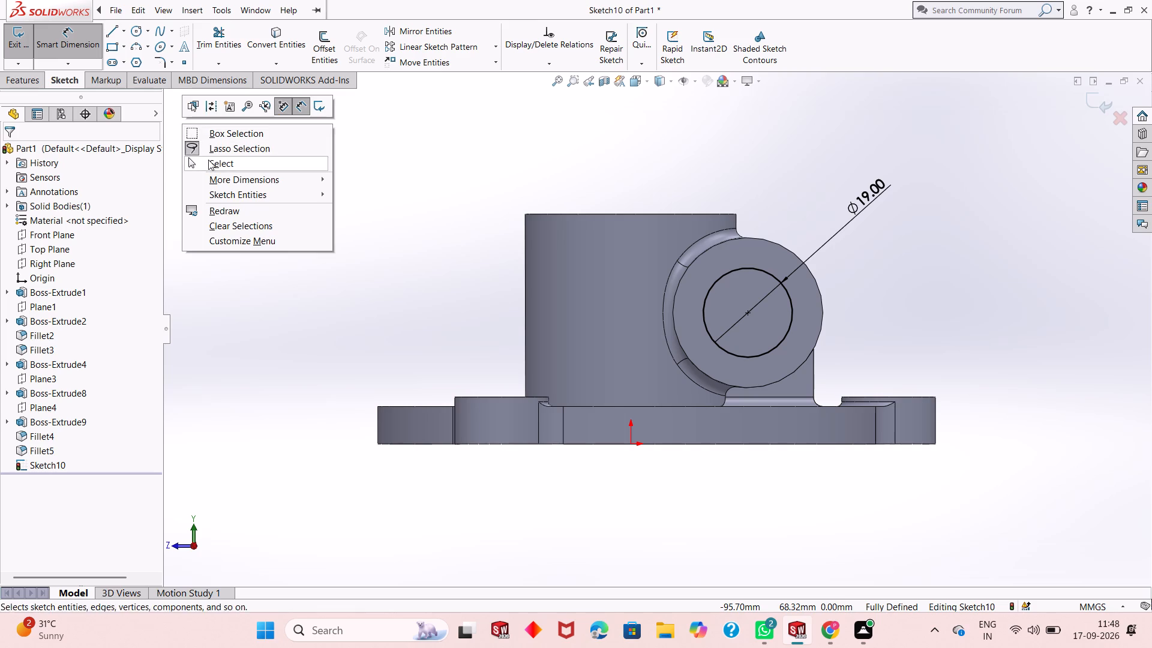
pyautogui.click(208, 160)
# Extrude-cut the 19 mm circle Through All to bore the side cylinder along its full length.
pyautogui.click(29, 91)
pyautogui.click(29, 83)
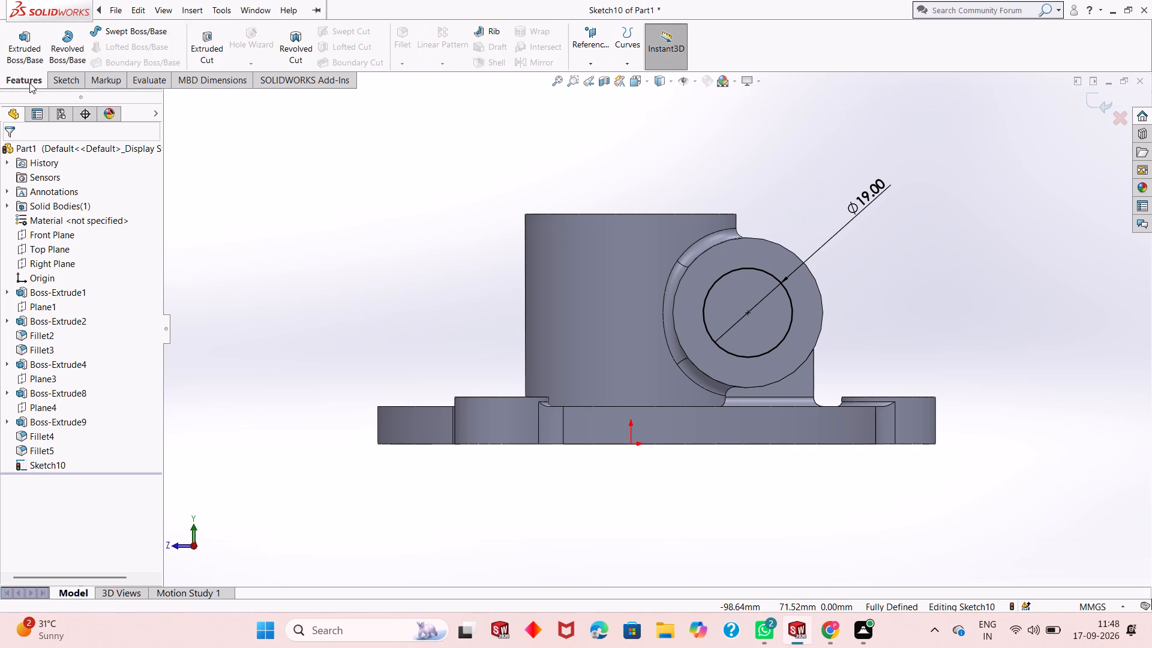
pyautogui.click(206, 49)
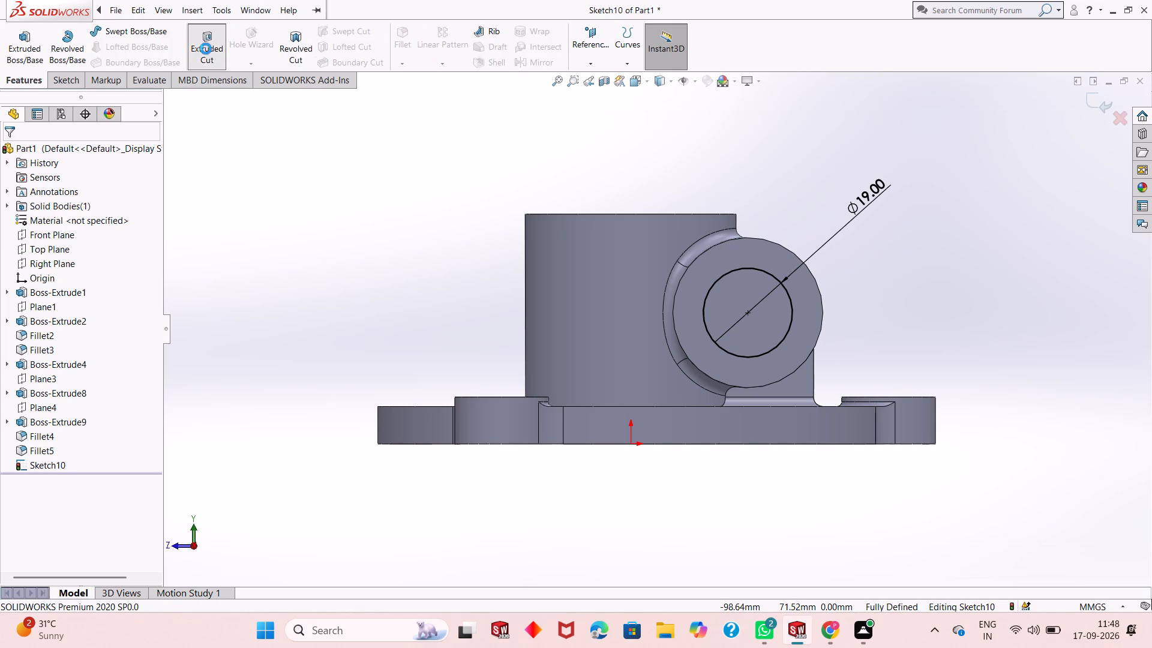
pyautogui.moveTo(625, 244); pyautogui.dragTo(562, 245, button='middle')
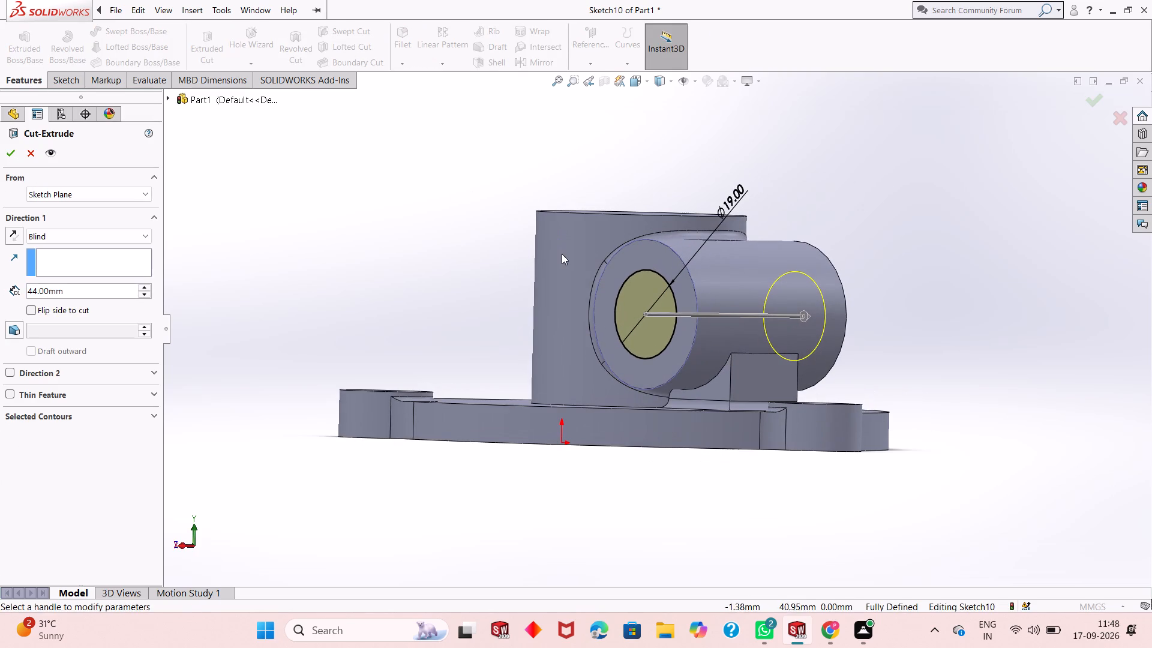
pyautogui.click(123, 199)
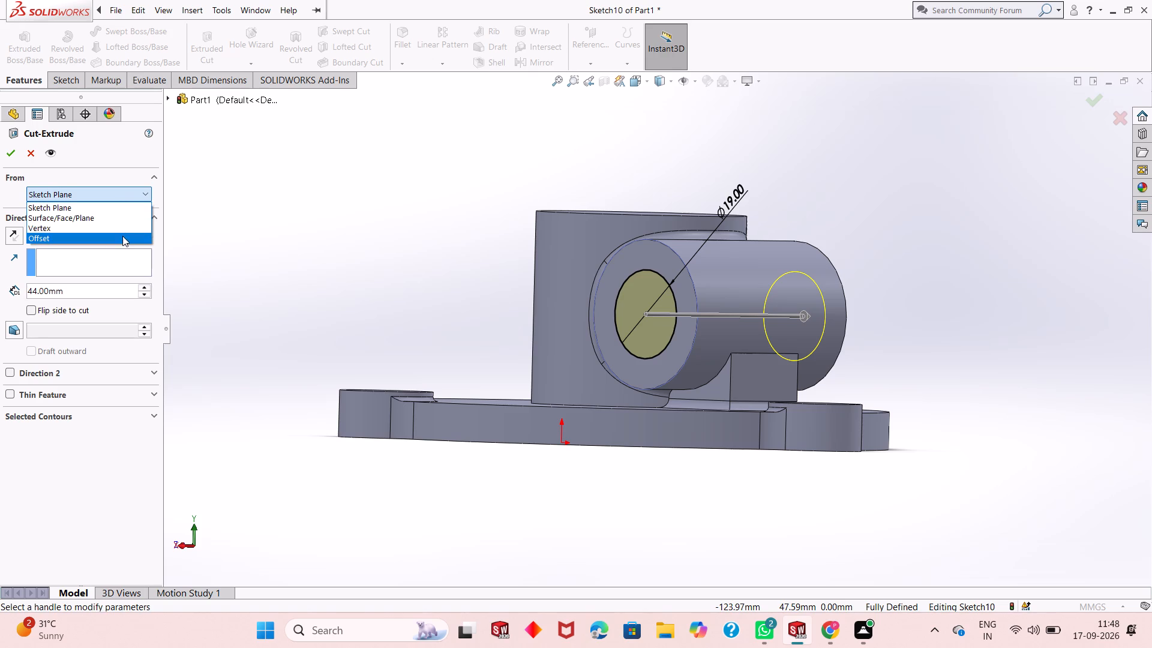
pyautogui.click(239, 227)
pyautogui.click(86, 226)
pyautogui.click(86, 230)
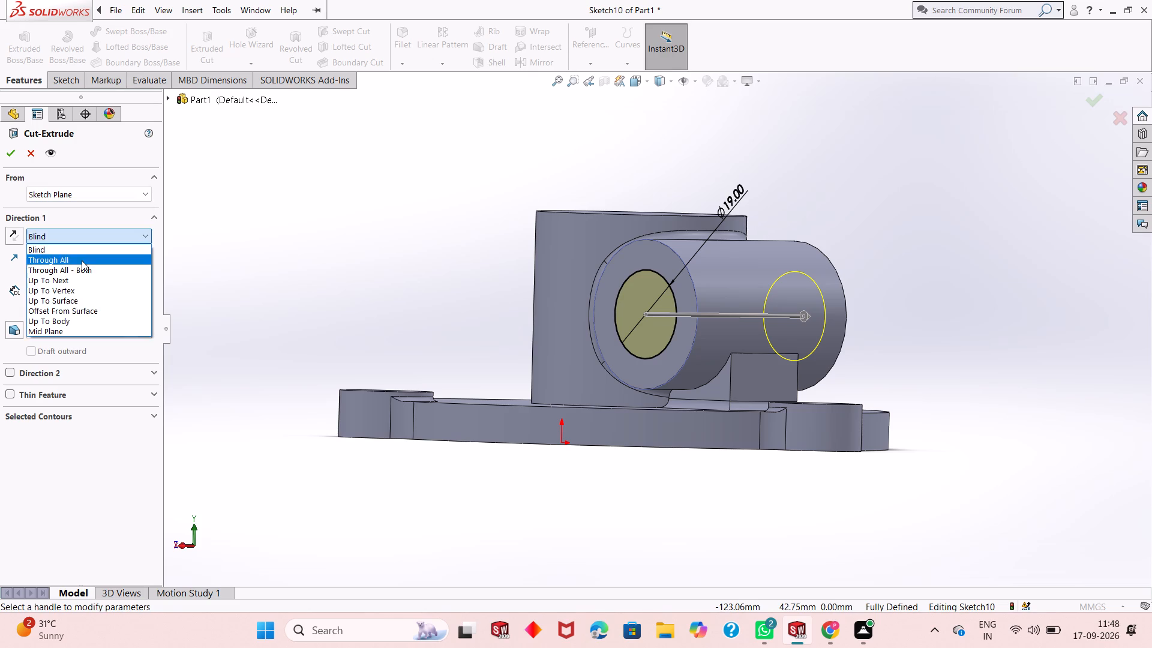
pyautogui.click(88, 260)
pyautogui.click(13, 156)
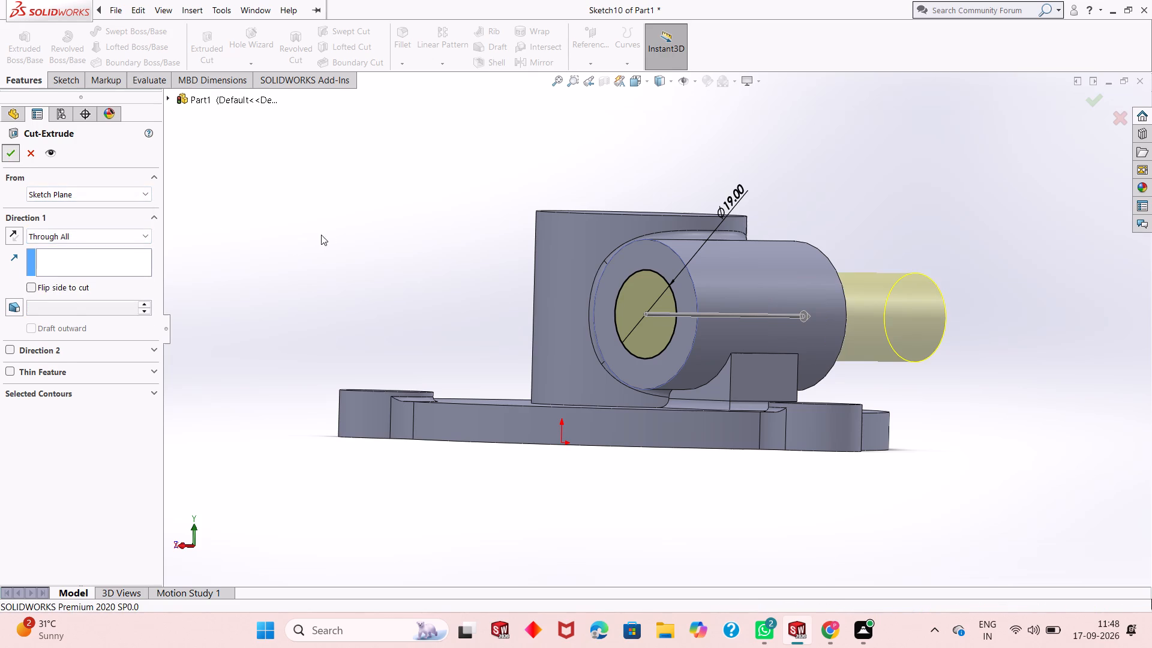
pyautogui.click(332, 236)
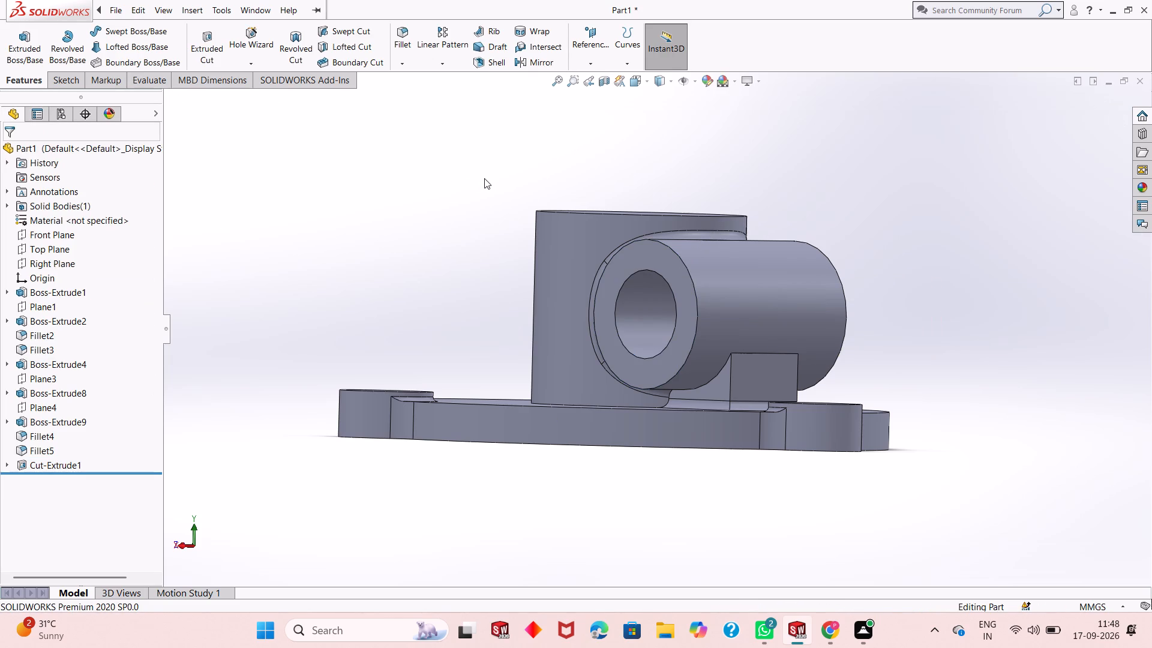
# Start a sketch on the side cylinder's end face and draw a circle of about 6.83 mm radius over the central cylinder's upper part.
pyautogui.moveTo(485, 178); pyautogui.dragTo(493, 182, button='middle')
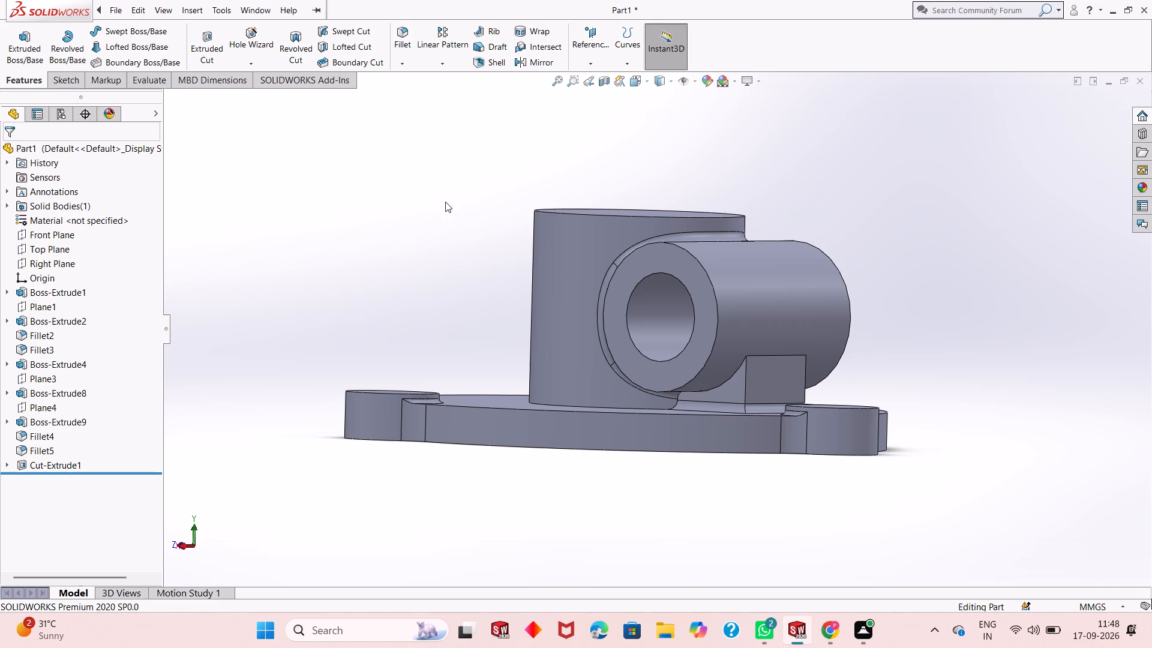
pyautogui.moveTo(490, 185); pyautogui.dragTo(488, 201, button='middle')
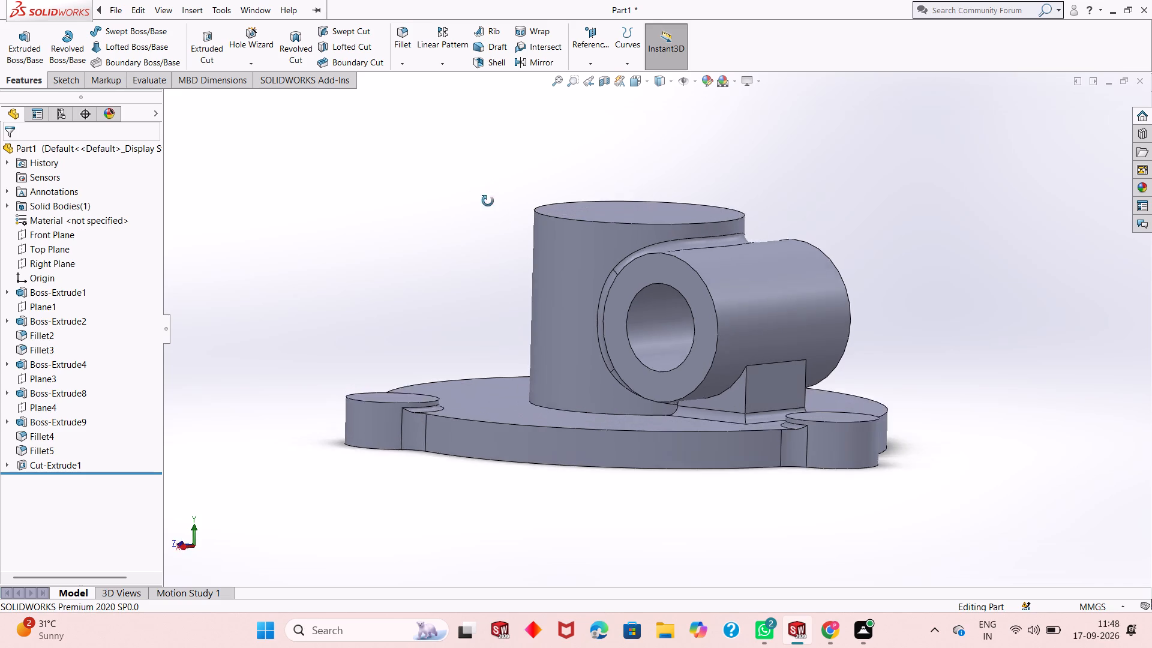
pyautogui.moveTo(488, 201); pyautogui.dragTo(581, 178, button='middle')
pyautogui.moveTo(581, 178); pyautogui.dragTo(527, 182, button='middle')
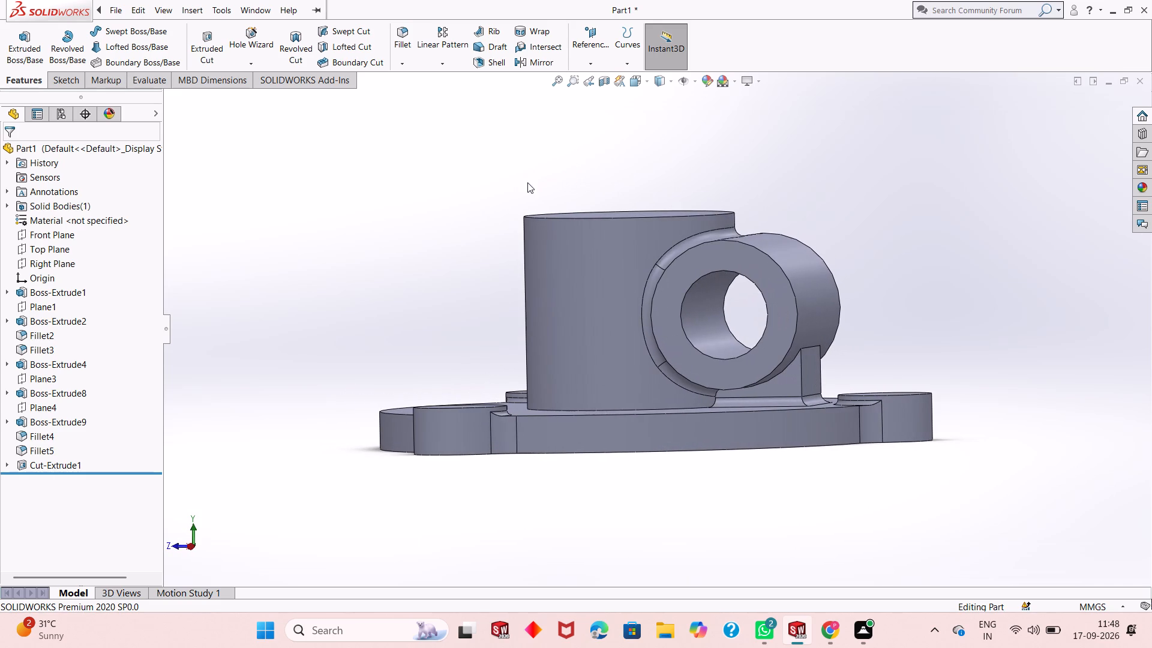
pyautogui.click(745, 259)
pyautogui.click(796, 223)
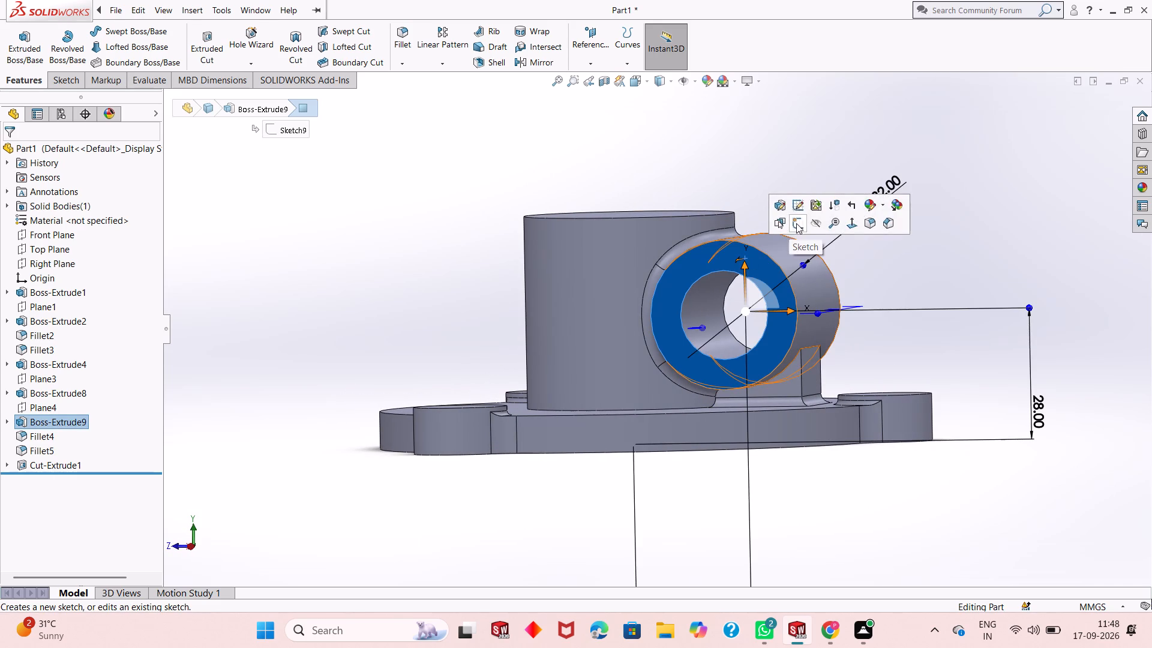
pyautogui.hotkey('ctrl', '8')
pyautogui.press('Escape')
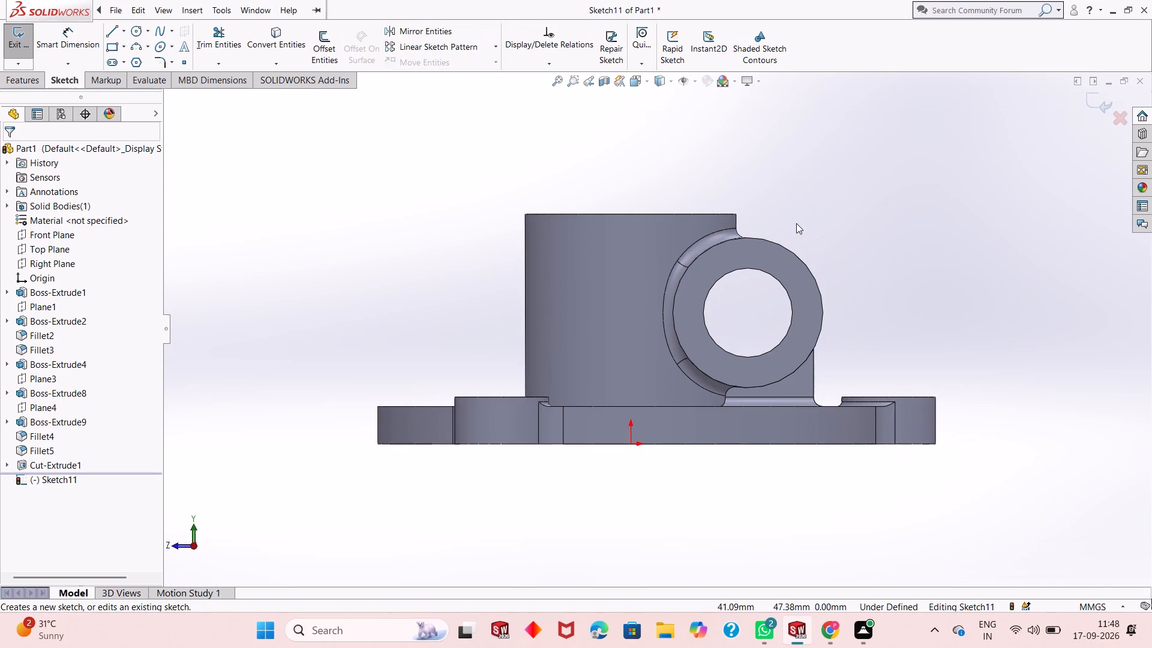
pyautogui.click(136, 32)
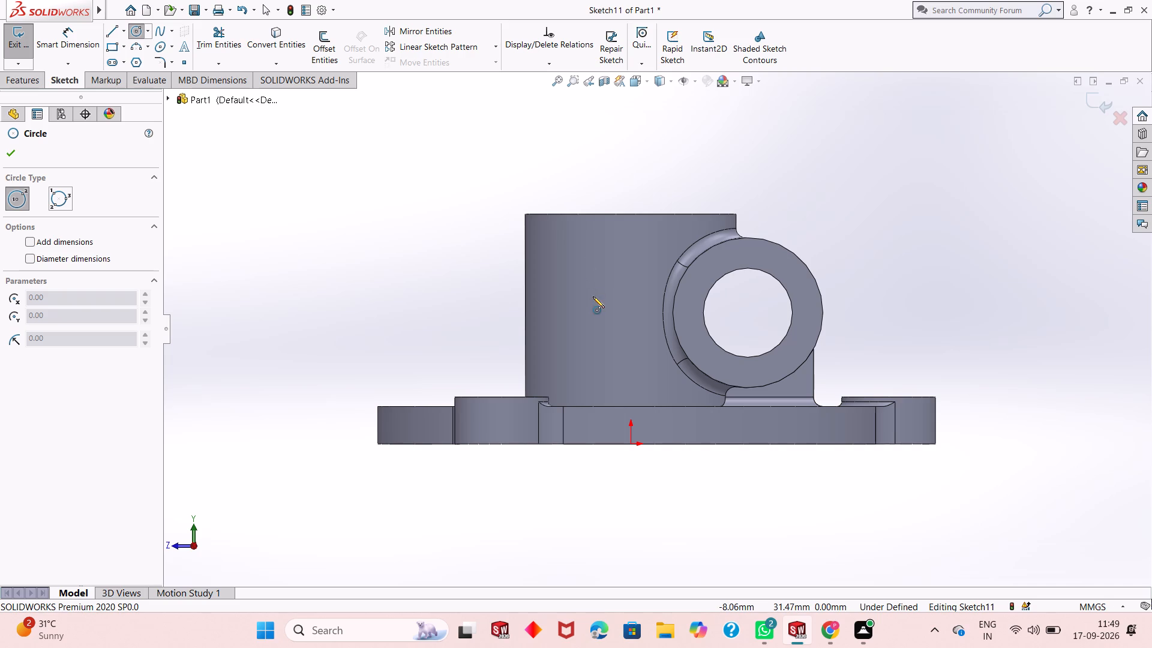
pyautogui.click(610, 238)
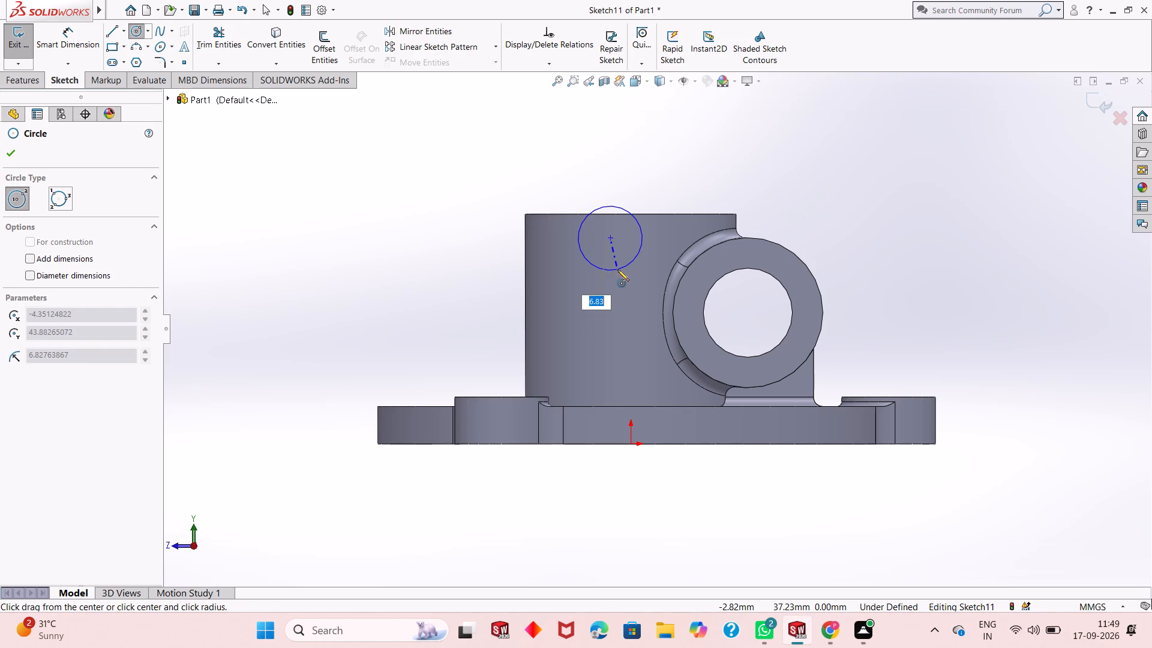
pyautogui.click(617, 269)
pyautogui.press('Escape')
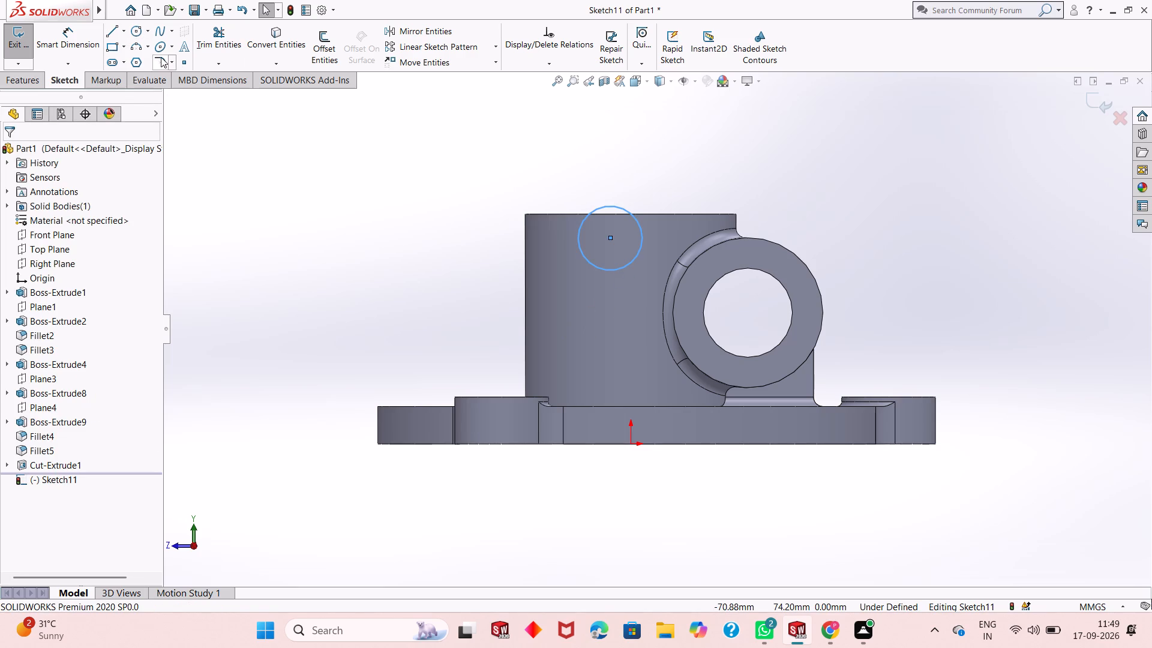
# Dimension the new circle over the central cylinder with a diameter of 18 mm.
pyautogui.click(75, 34)
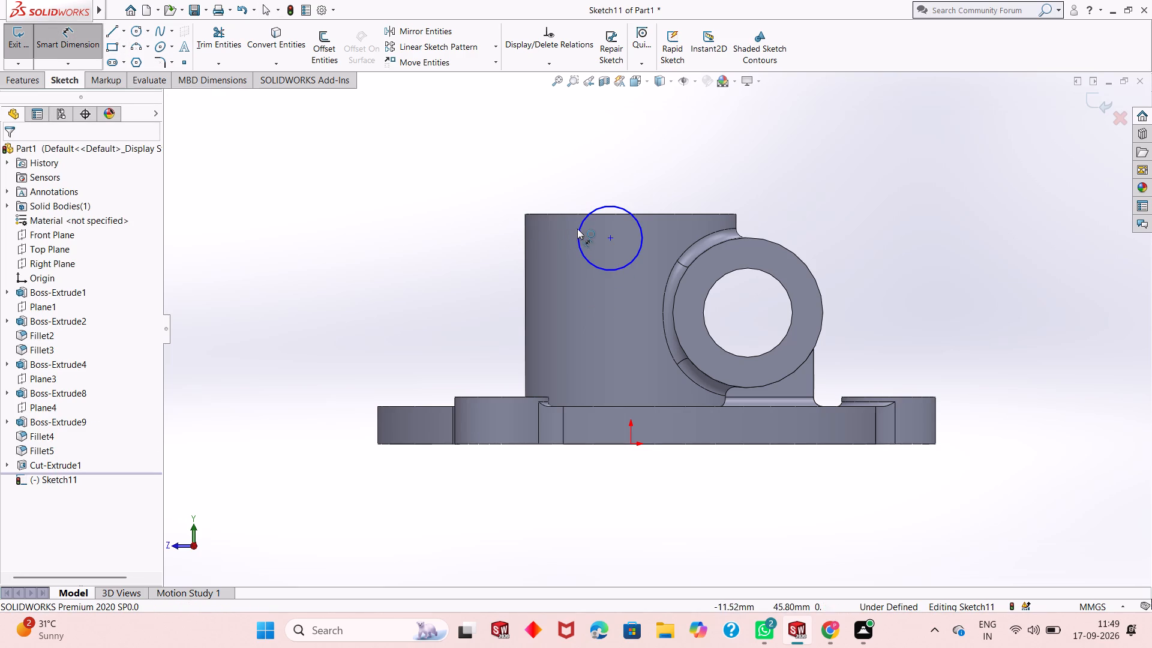
pyautogui.click(581, 227)
pyautogui.click(400, 274)
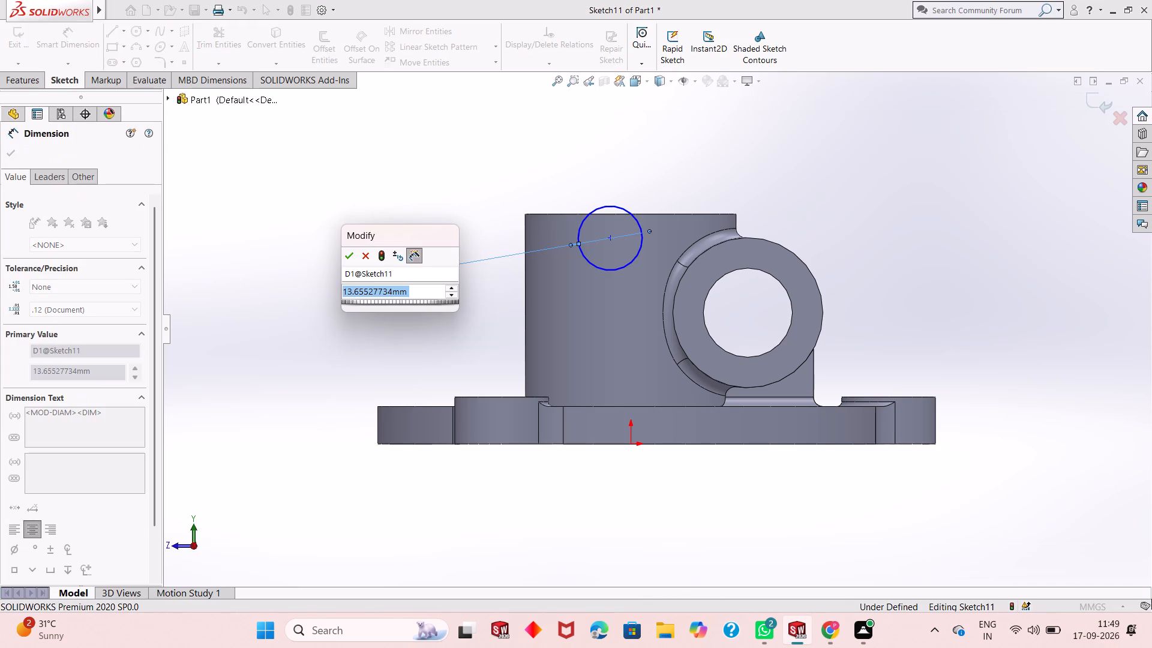
pyautogui.write('18')
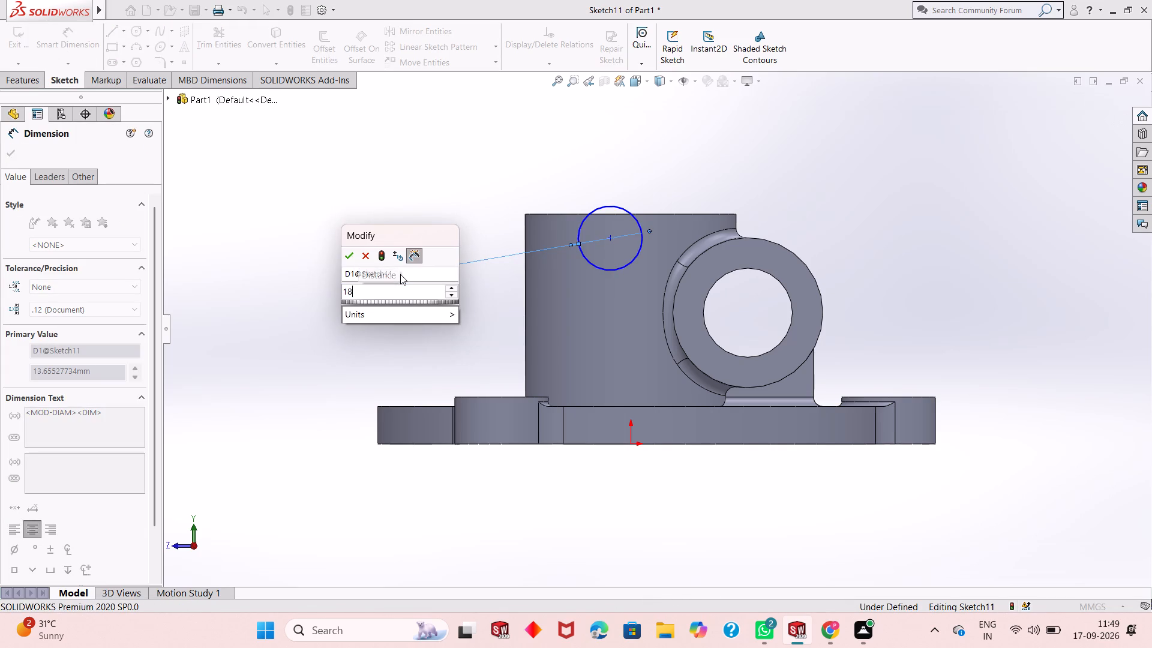
pyautogui.press('Return')
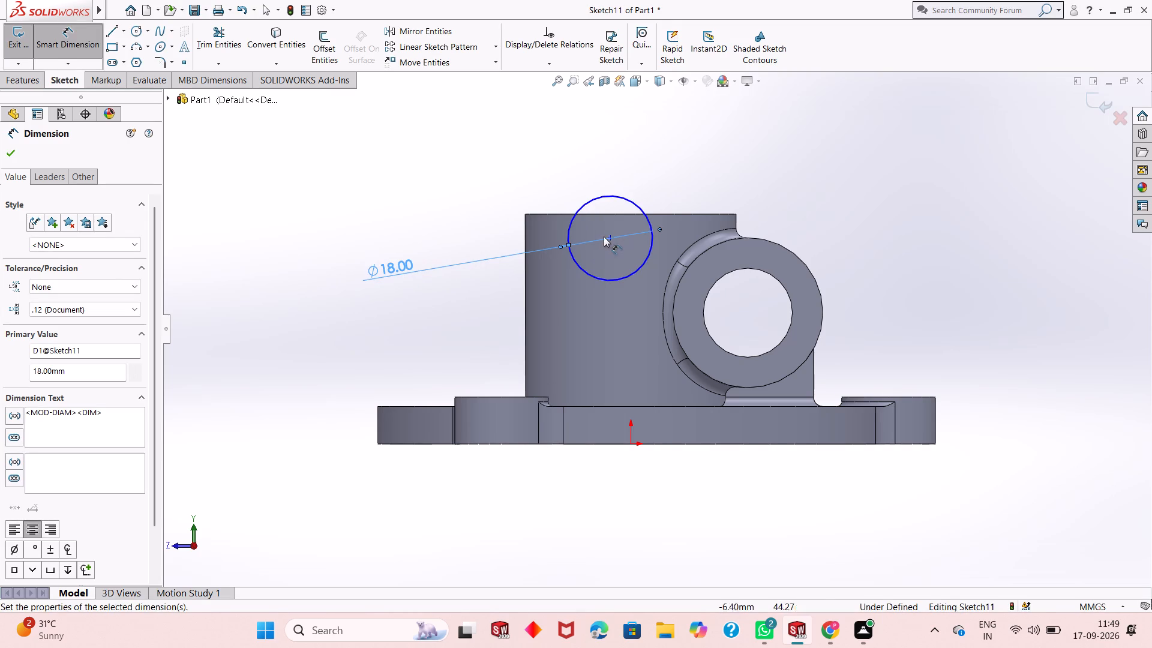
pyautogui.click(610, 238)
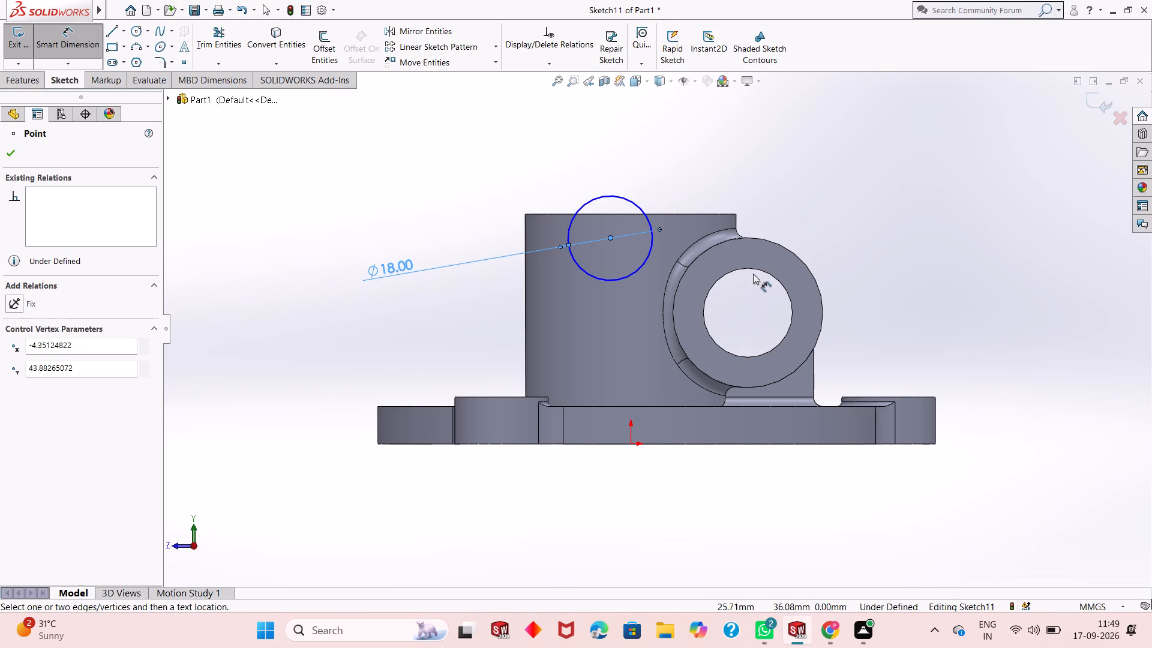
pyautogui.press('Escape')
pyautogui.press('Escape')
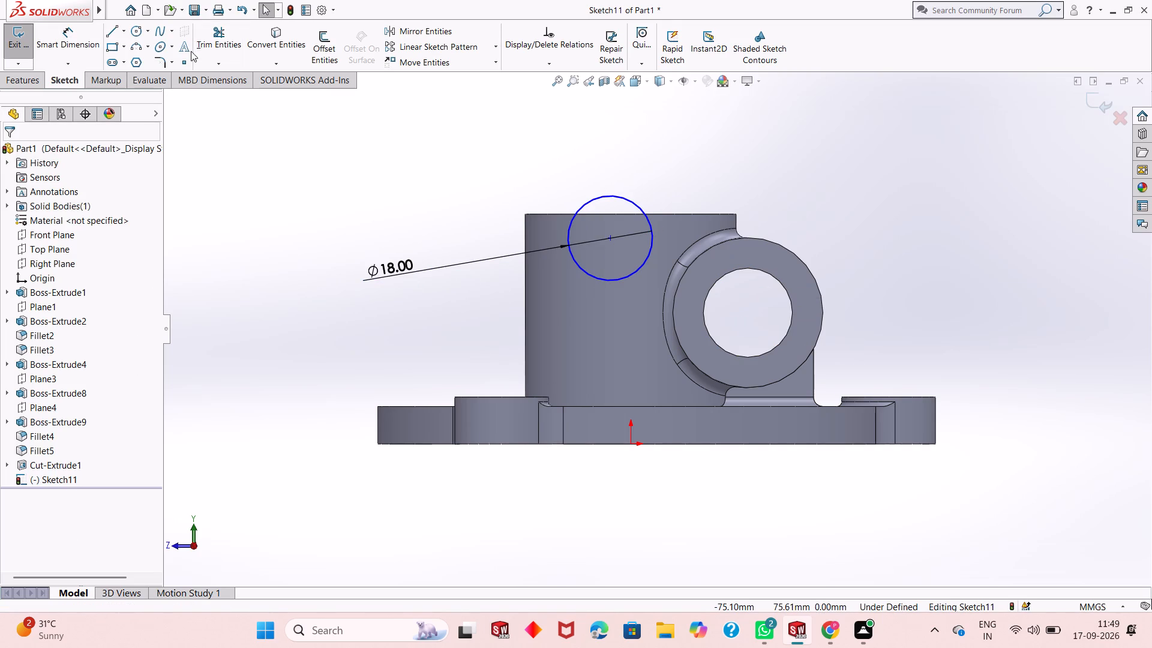
# Sketch a vertical centerline 9.5 mm long from the top of the side cylinder's bore edge to the bore's centre.
pyautogui.click(121, 32)
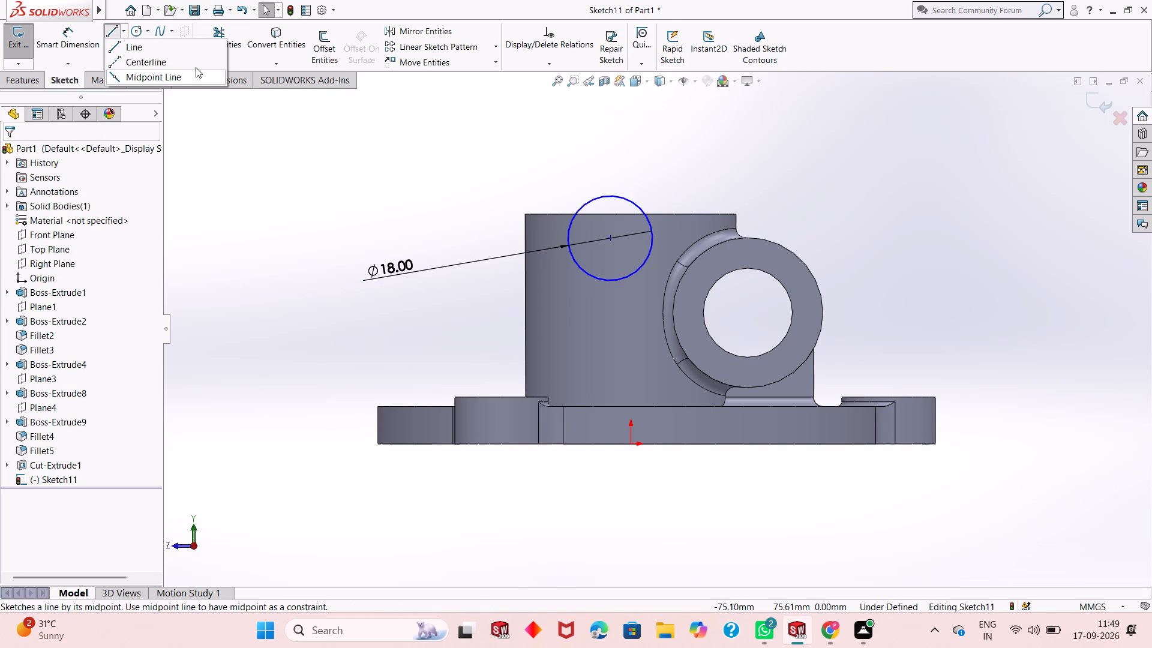
pyautogui.click(195, 64)
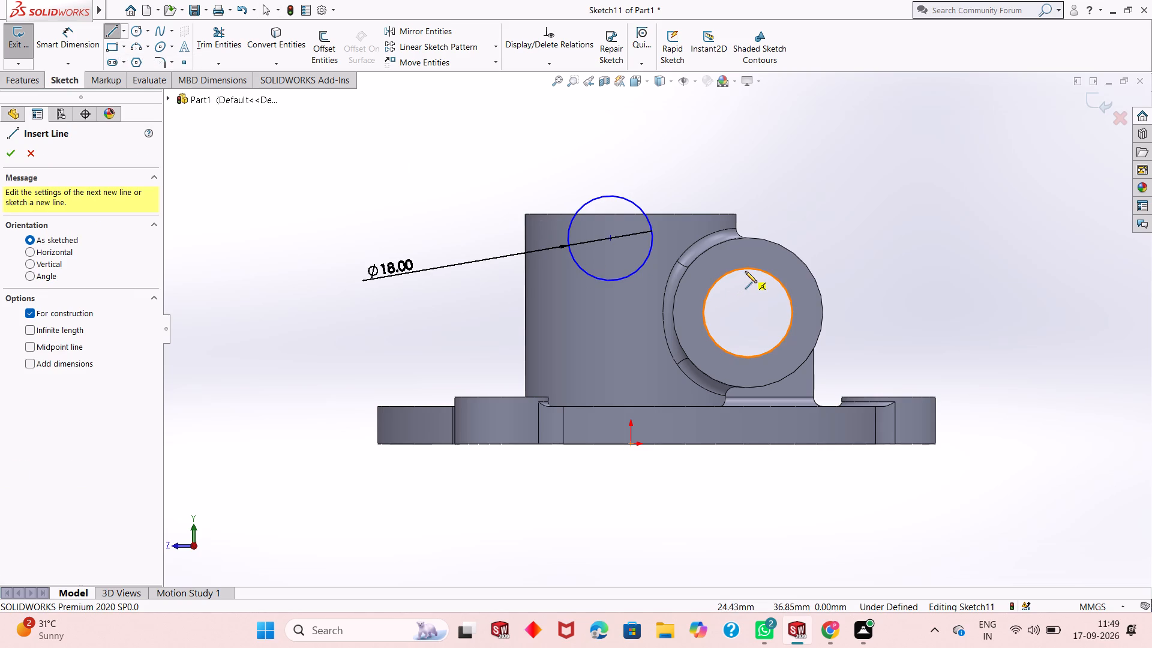
pyautogui.click(749, 270)
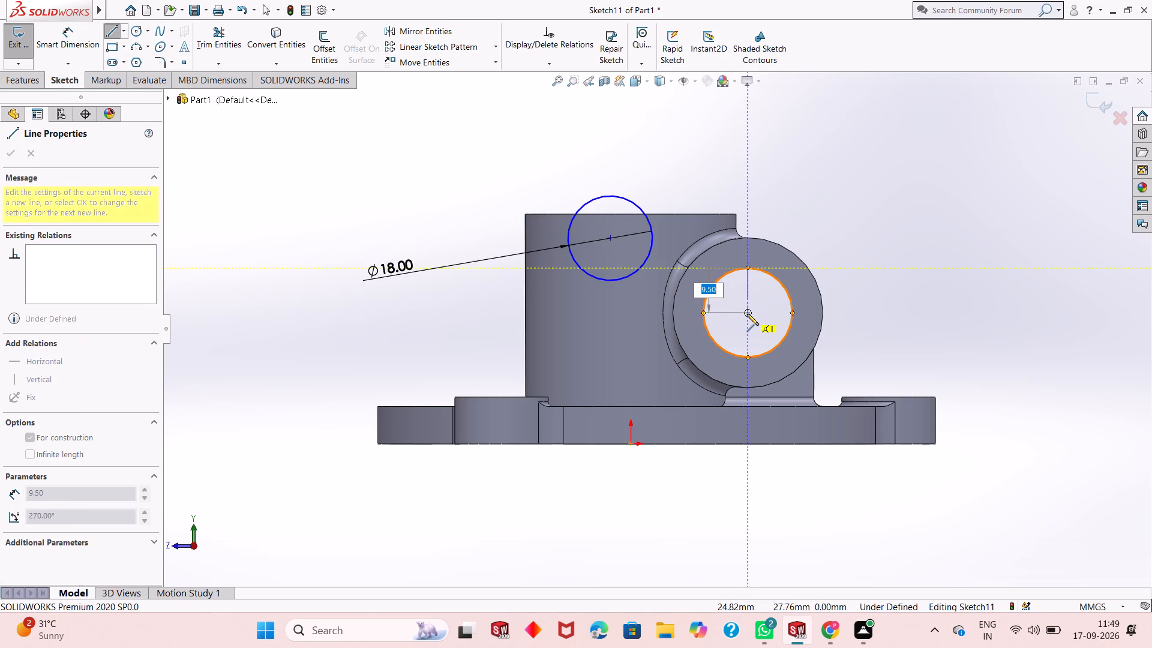
pyautogui.click(747, 314)
pyautogui.rightClick(747, 314)
pyautogui.click(777, 322)
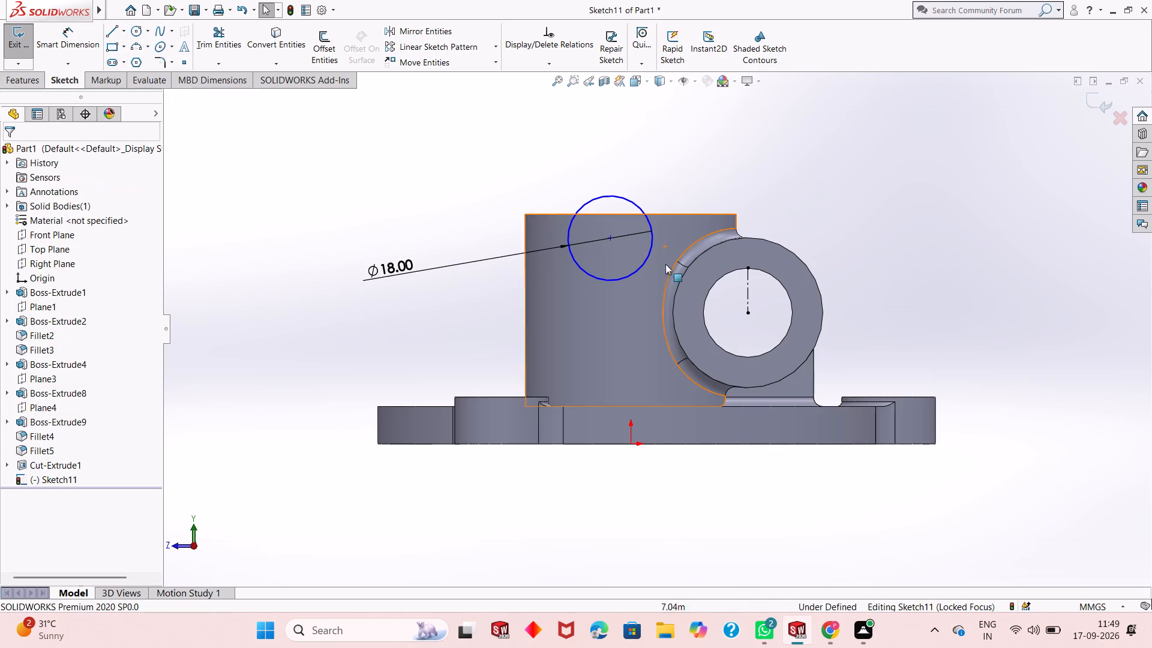
# Dimension the horizontal distance between the 18 mm circle's centre and the bore's centre as 25 mm.
pyautogui.click(82, 41)
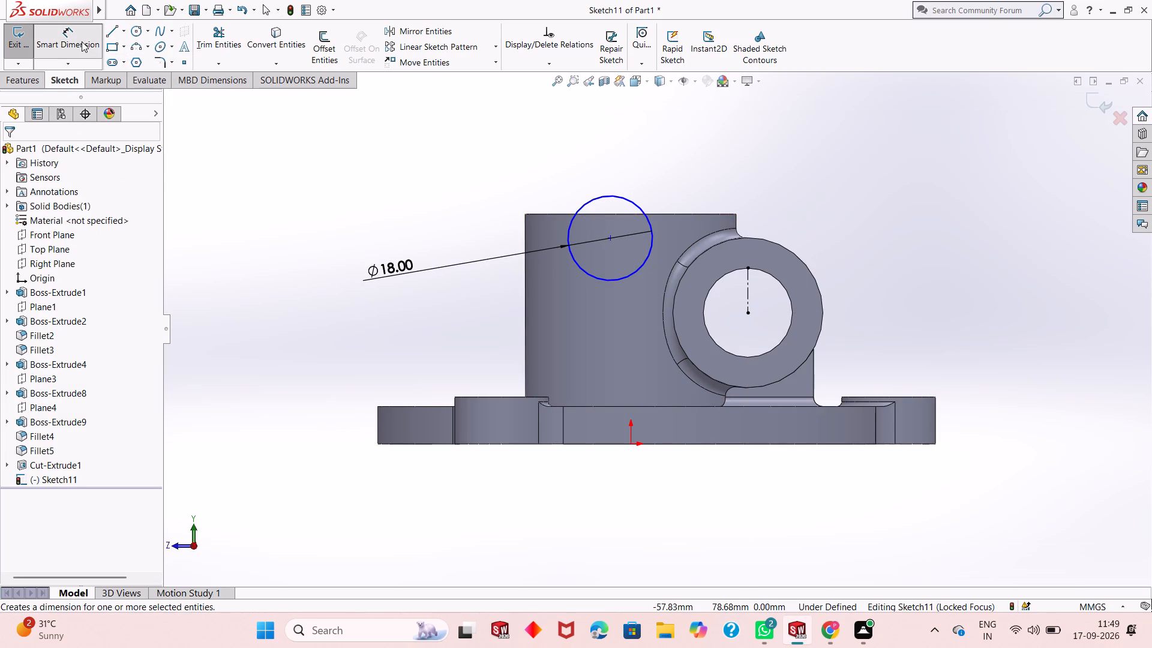
pyautogui.click(609, 238)
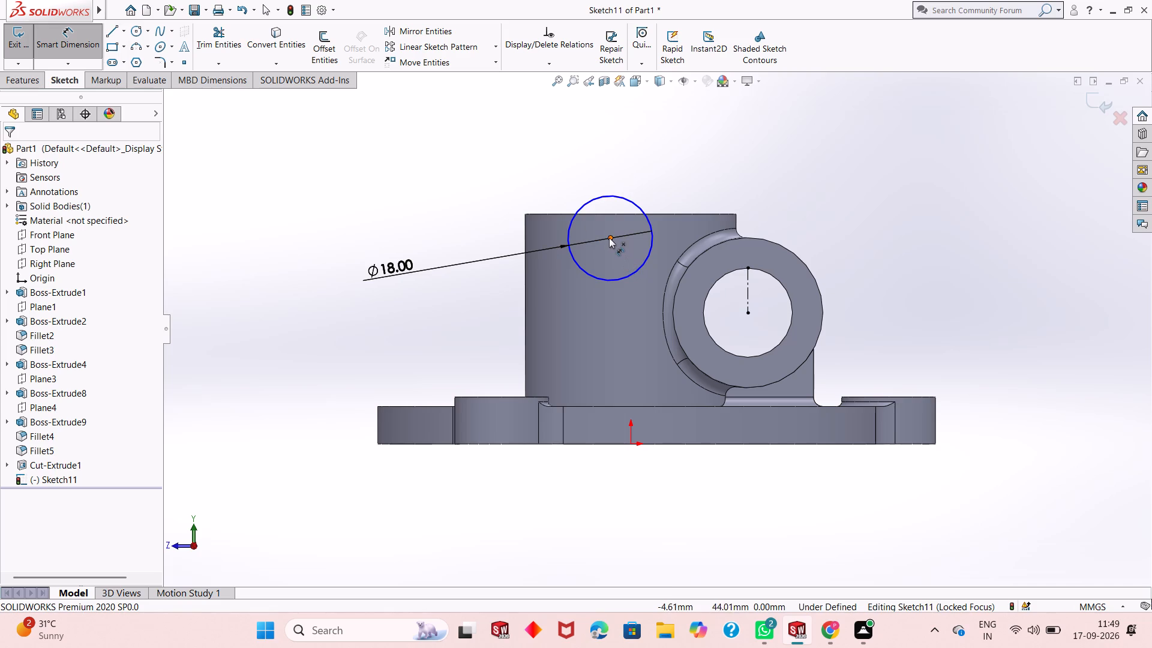
pyautogui.click(746, 313)
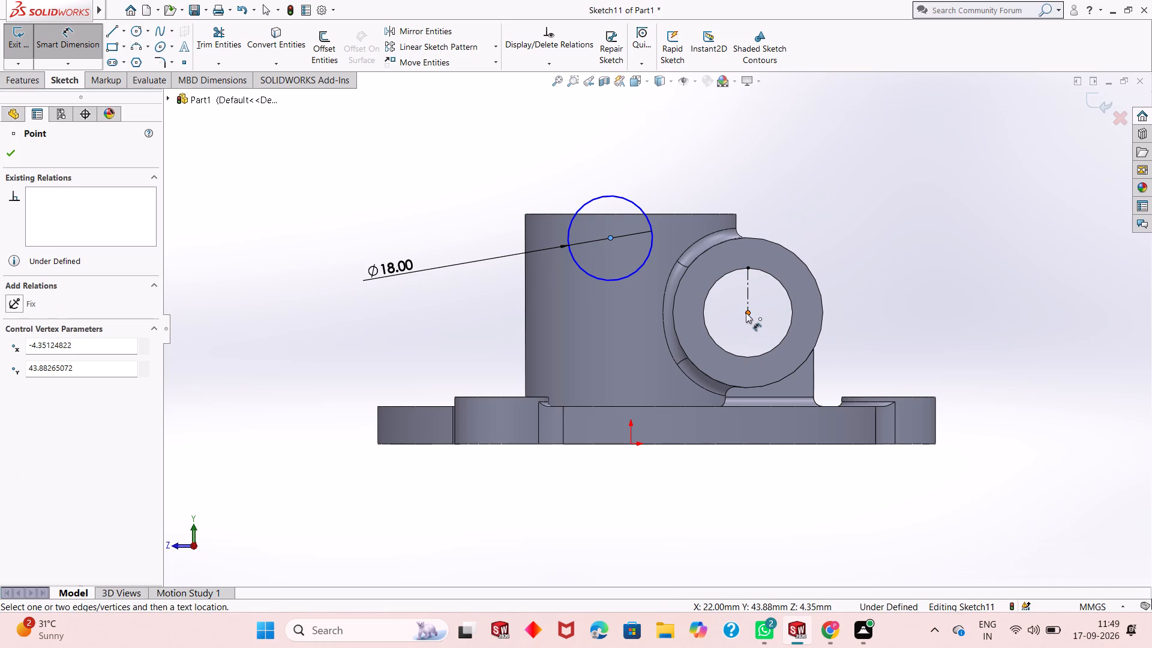
pyautogui.click(748, 488)
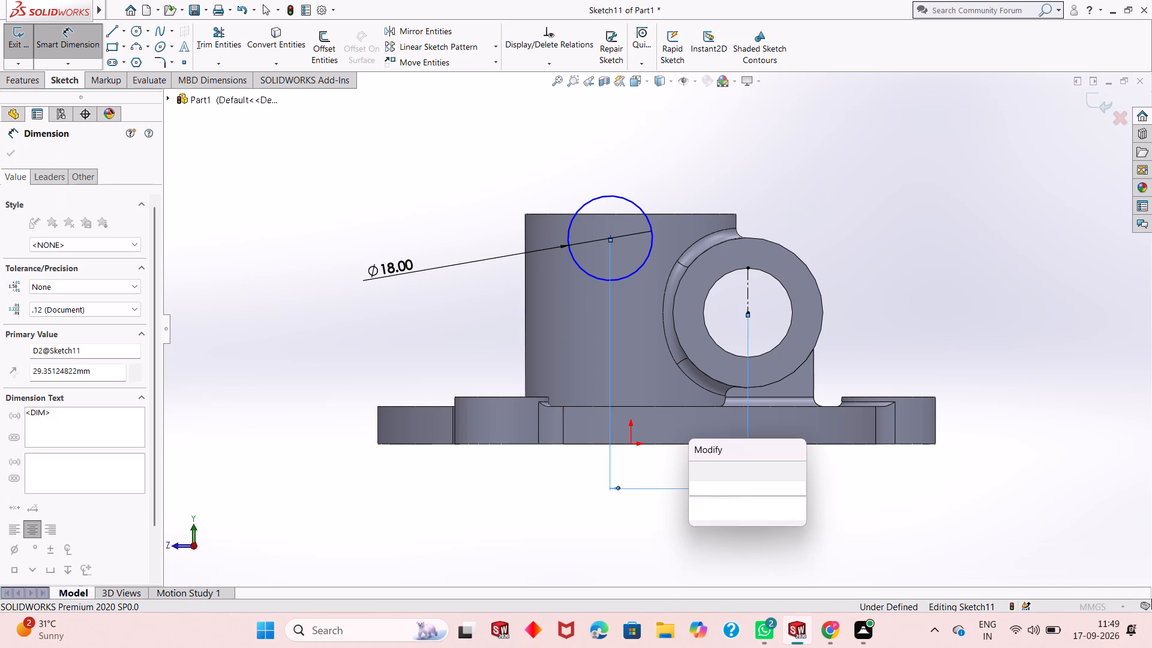
pyautogui.write('25')
pyautogui.press('Return')
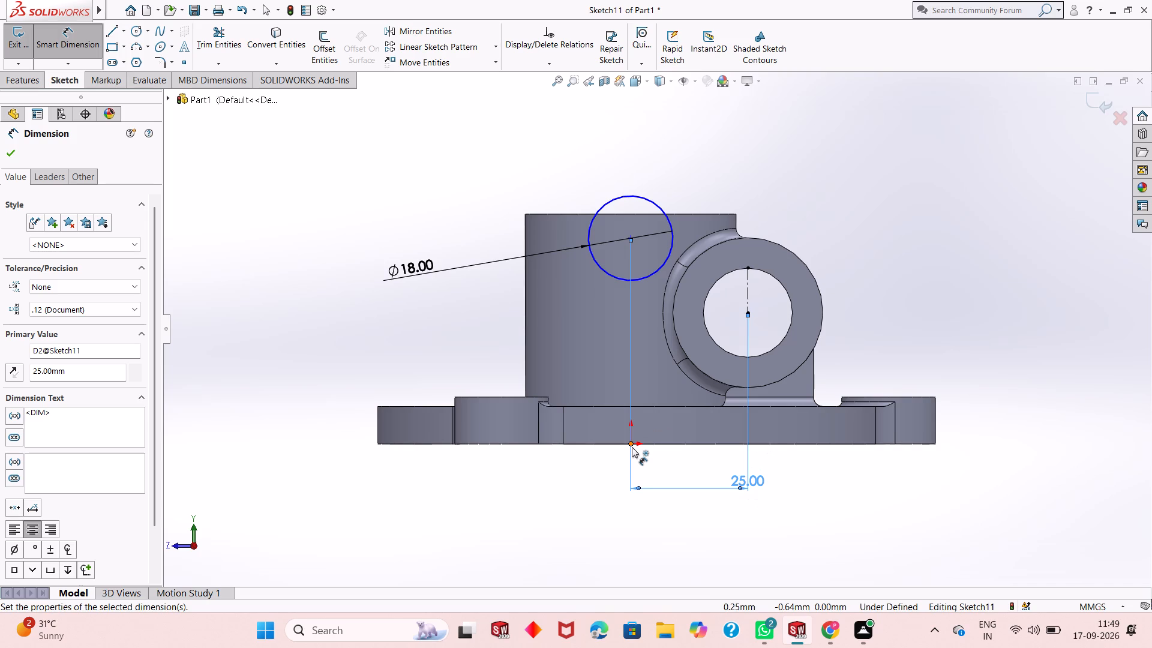
# Dimension the vertical distance from the origin to the 18 mm circle's centre as 40 mm.
pyautogui.click(634, 240)
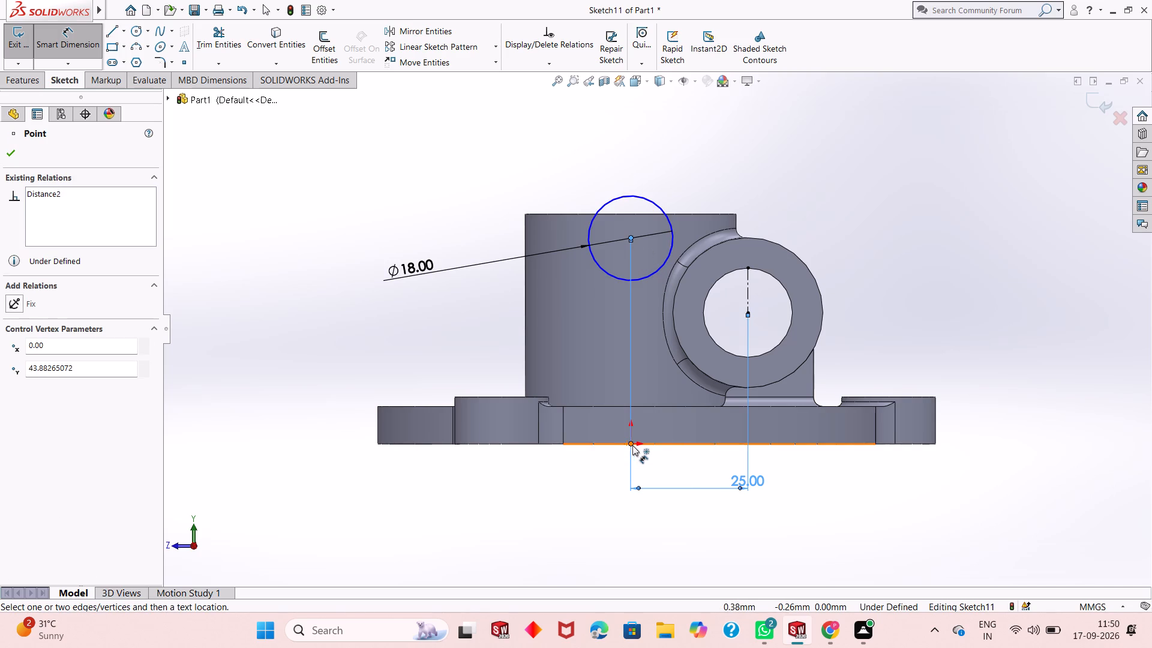
pyautogui.click(632, 445)
pyautogui.click(355, 450)
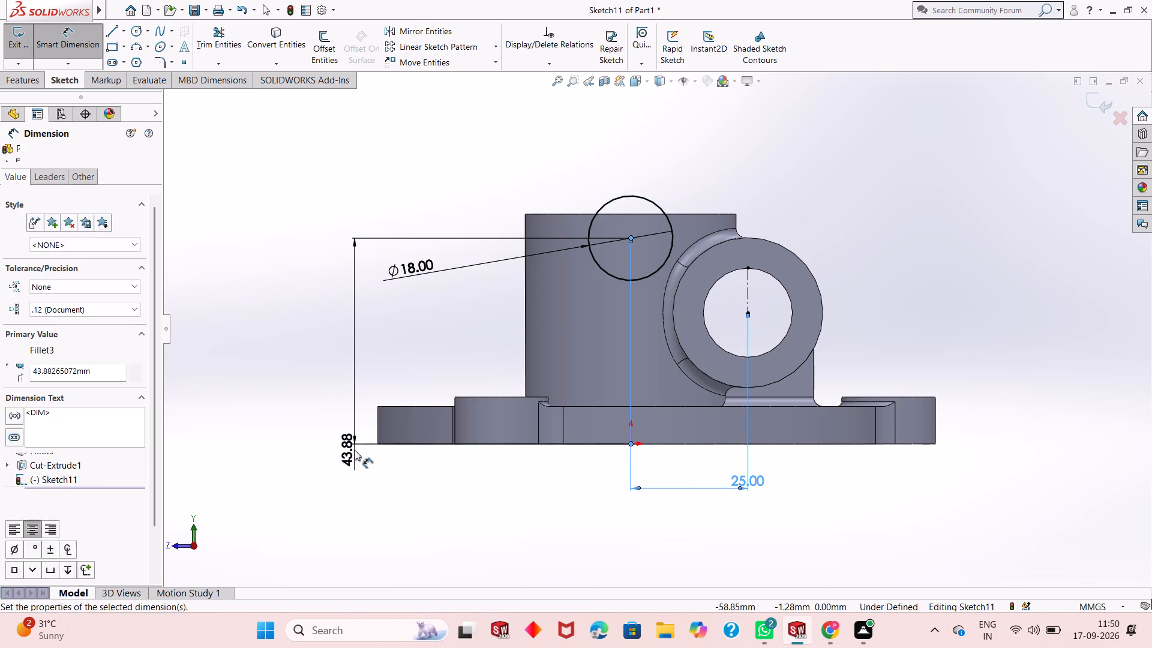
pyautogui.write('40')
pyautogui.press('Return')
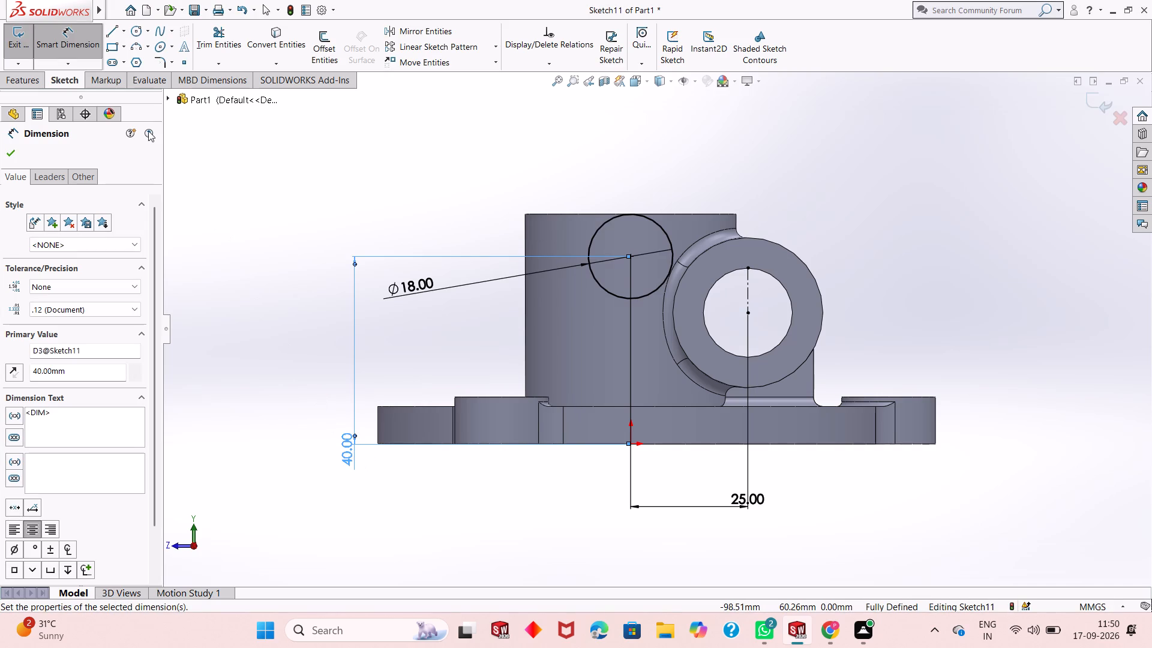
pyautogui.click(12, 151)
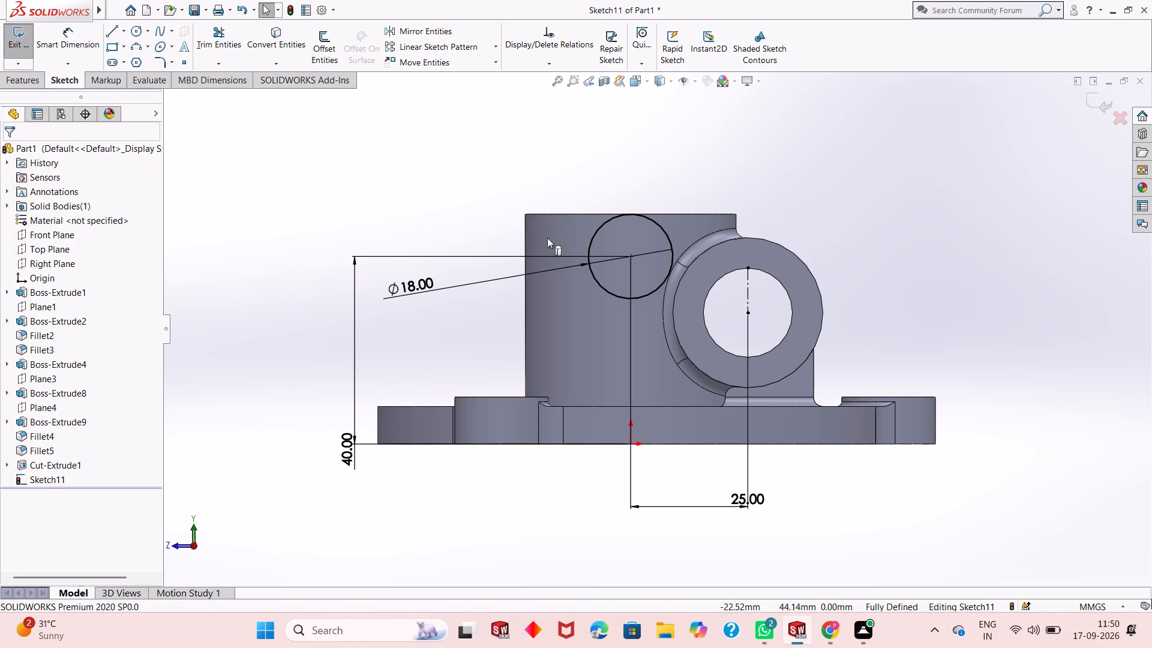
pyautogui.moveTo(636, 233); pyautogui.dragTo(613, 257, button='middle')
pyautogui.scroll(-2, 613, 236)
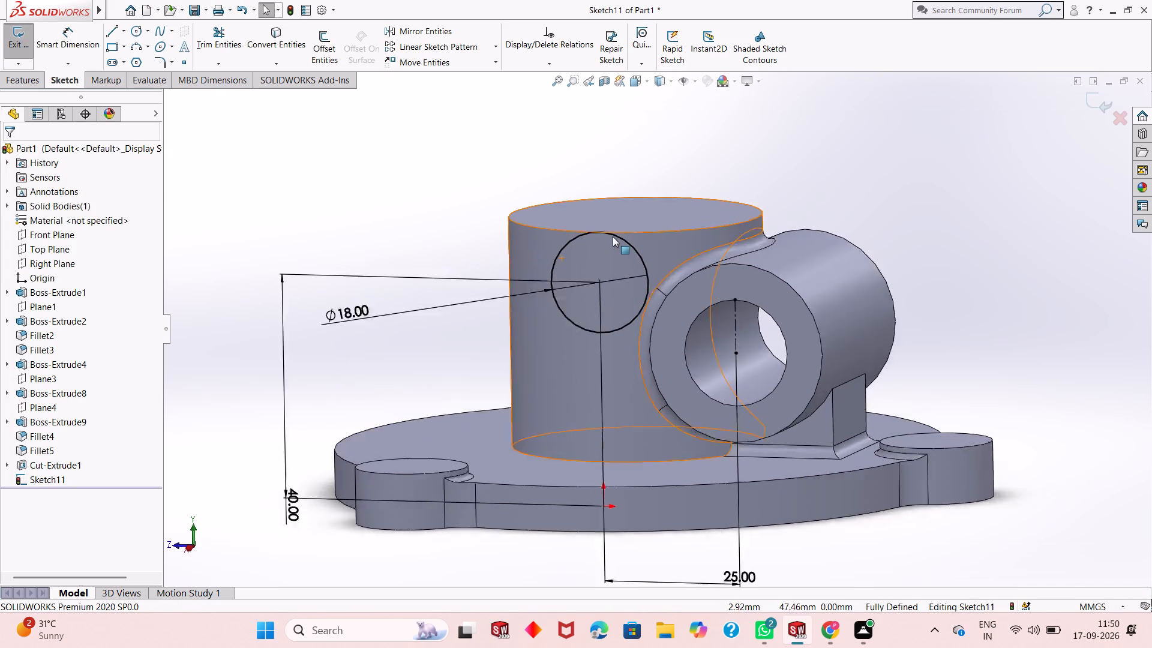
# Examine how the 18 mm circle sits relative to the top edge of the central cylinder.
pyautogui.scroll(-2, 613, 236)
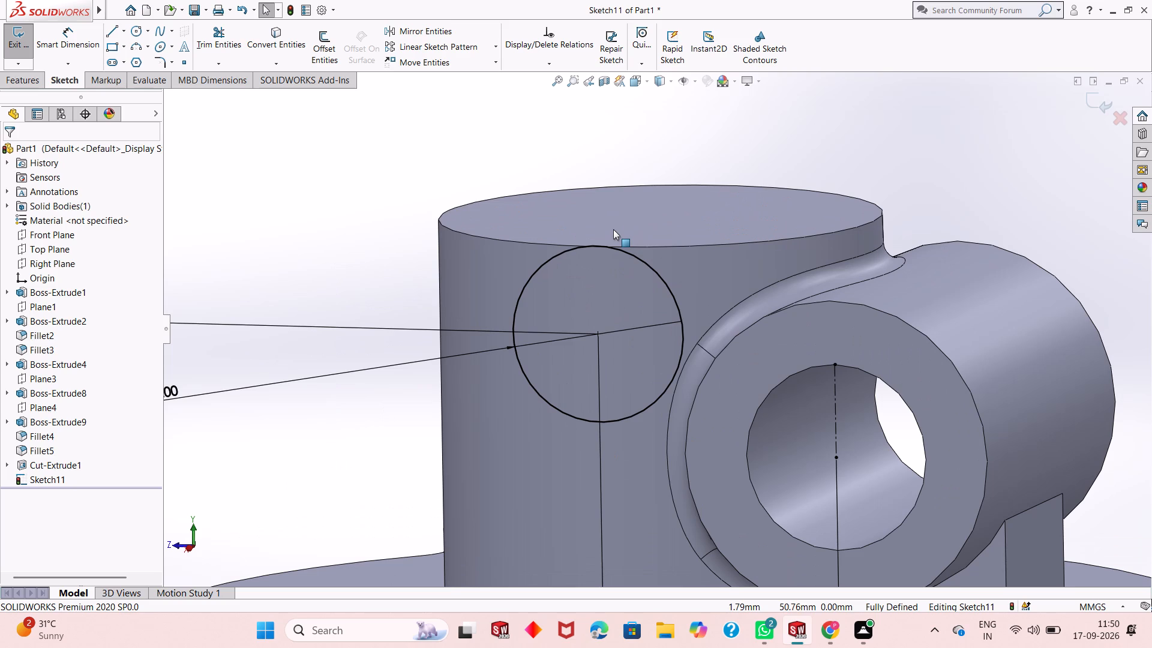
pyautogui.scroll(4, 760, 278)
pyautogui.scroll(2, 697, 352)
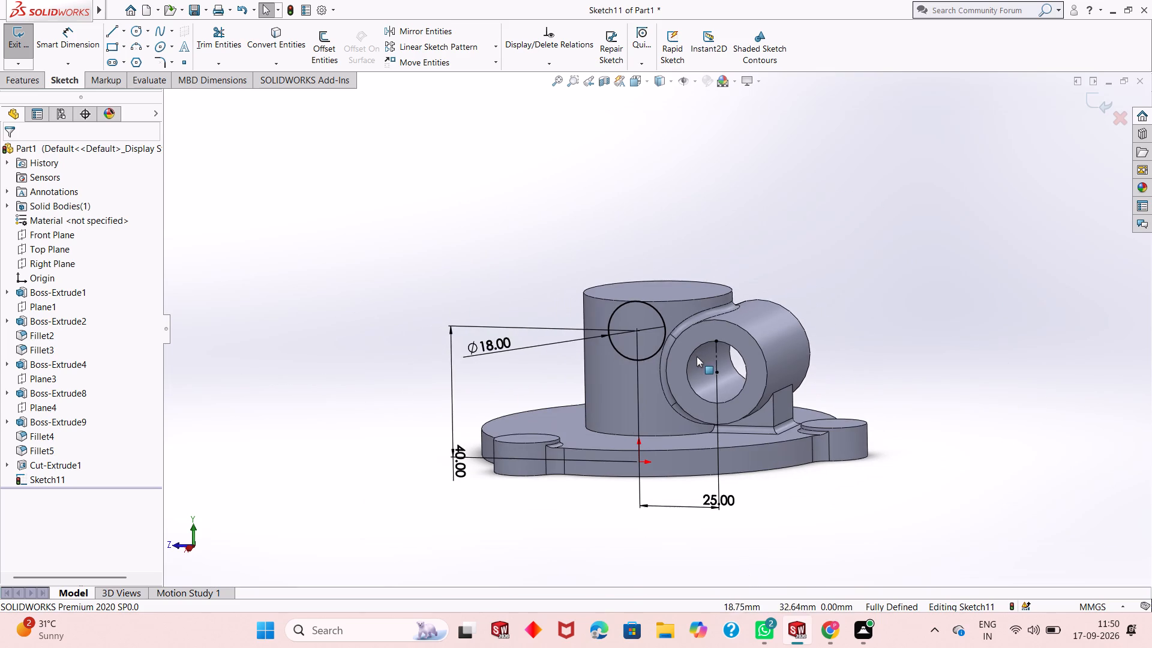
pyautogui.scroll(-3, 695, 362)
pyautogui.scroll(2, 645, 389)
pyautogui.moveTo(621, 406); pyautogui.dragTo(647, 430, button='middle')
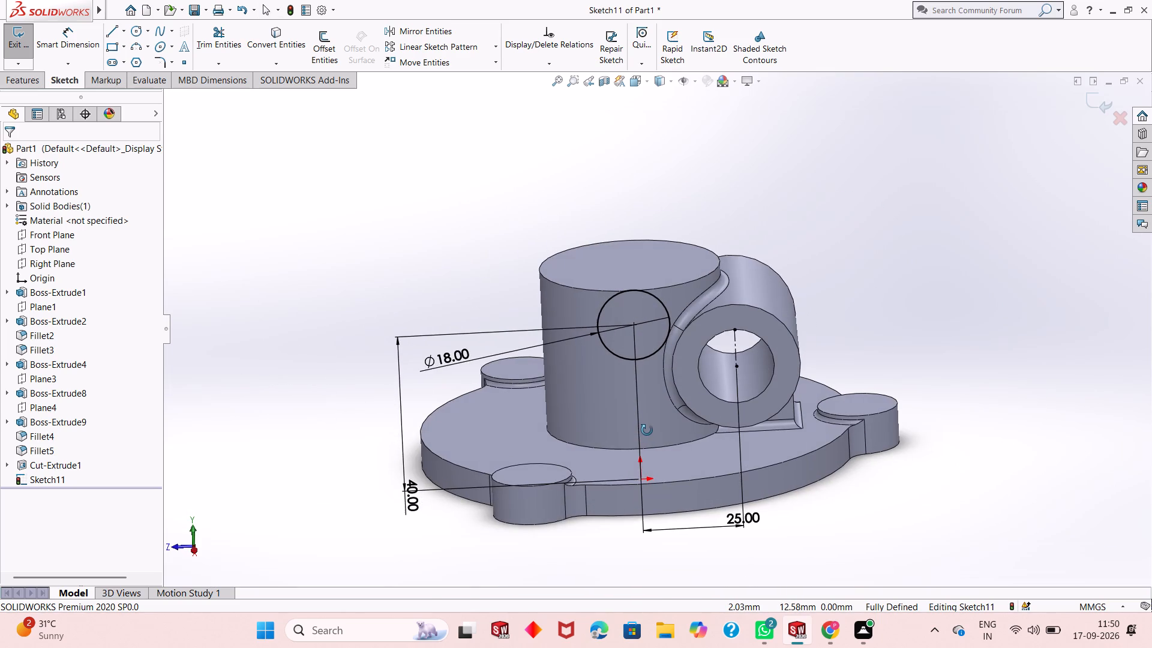
pyautogui.moveTo(647, 430); pyautogui.dragTo(599, 382, button='middle')
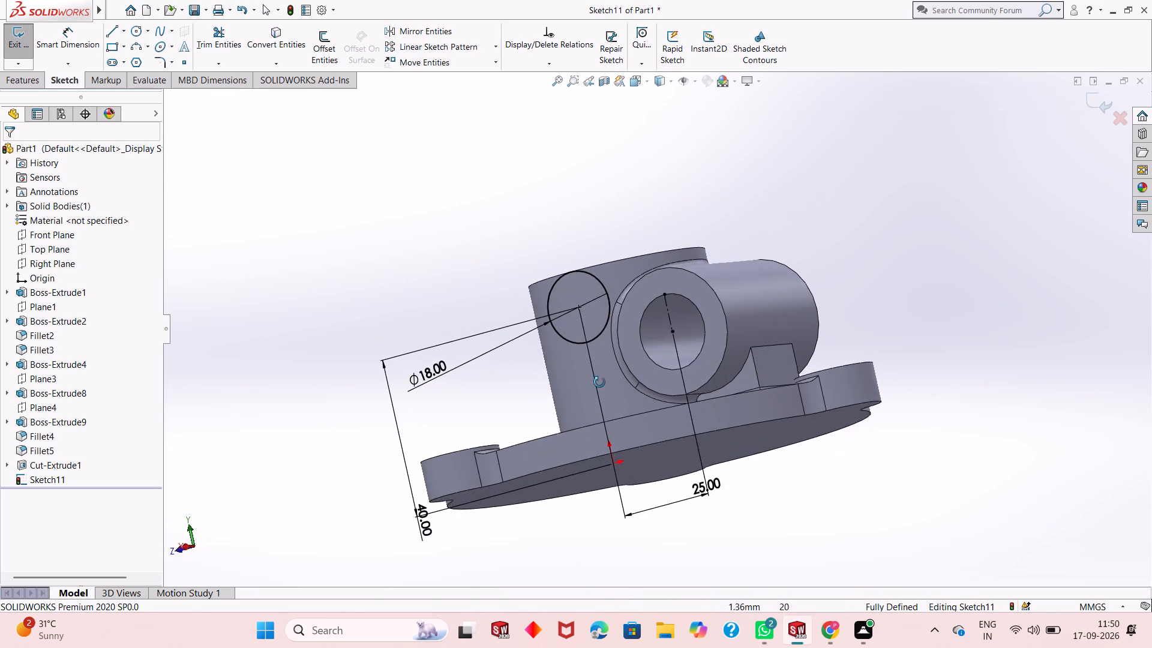
pyautogui.moveTo(599, 382); pyautogui.dragTo(640, 415, button='middle')
pyautogui.scroll(-6, 634, 321)
pyautogui.scroll(-6, 631, 248)
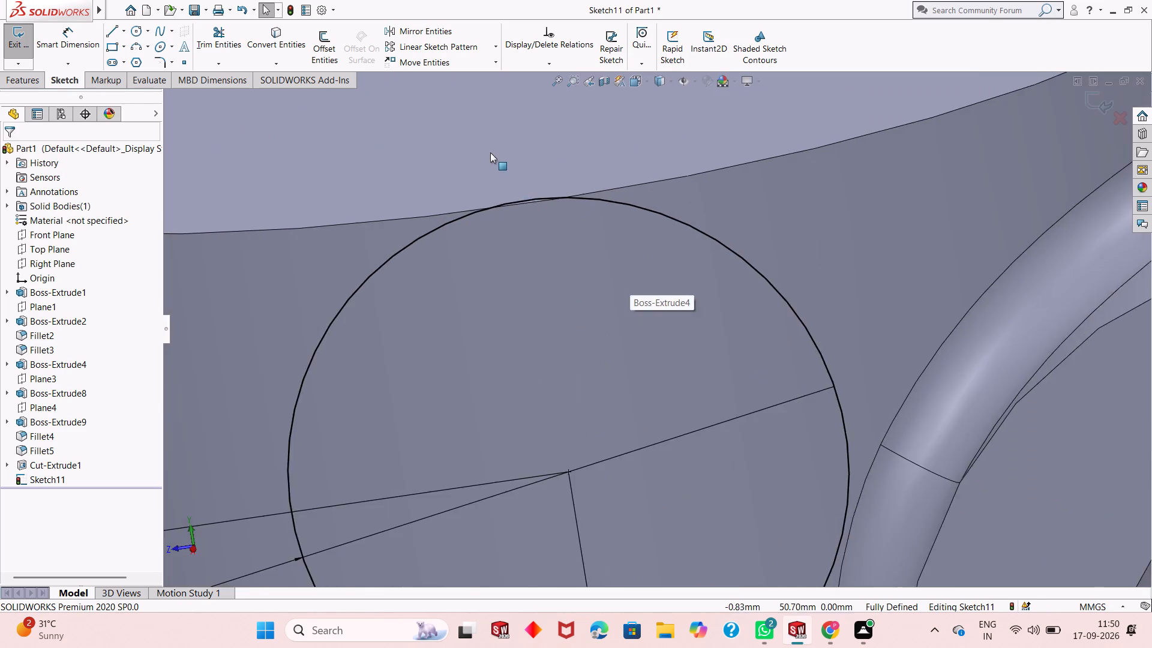
pyautogui.scroll(-6, 490, 152)
pyautogui.scroll(17, 638, 406)
pyautogui.moveTo(649, 474); pyautogui.dragTo(663, 451, button='middle')
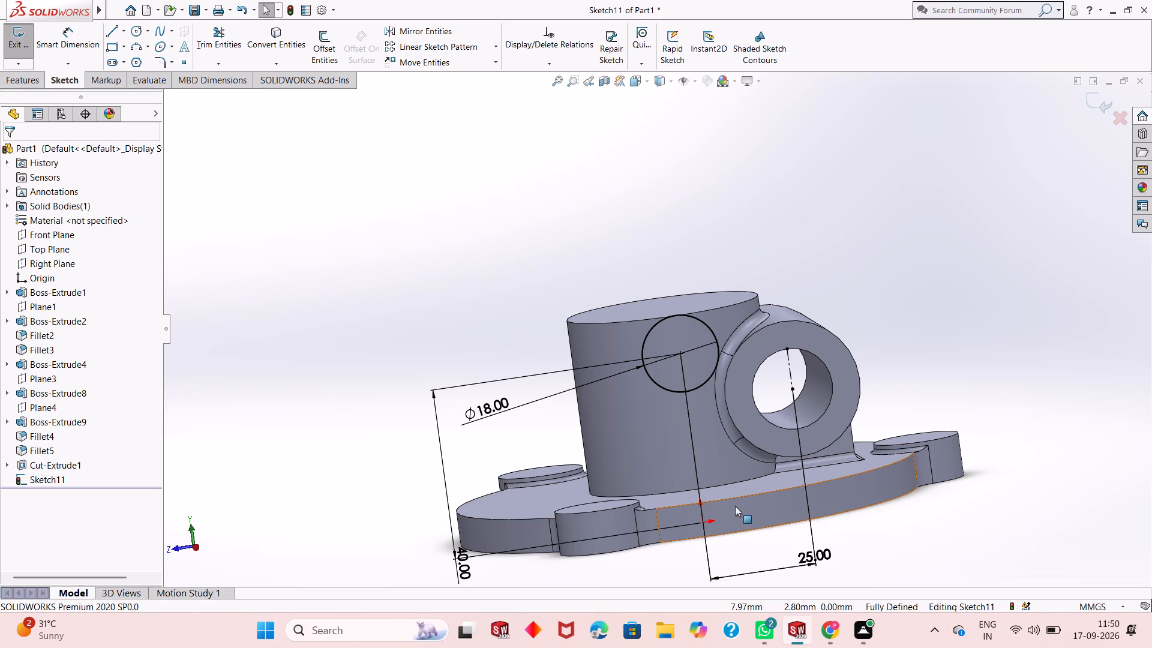
pyautogui.hotkey('ctrl', '8')
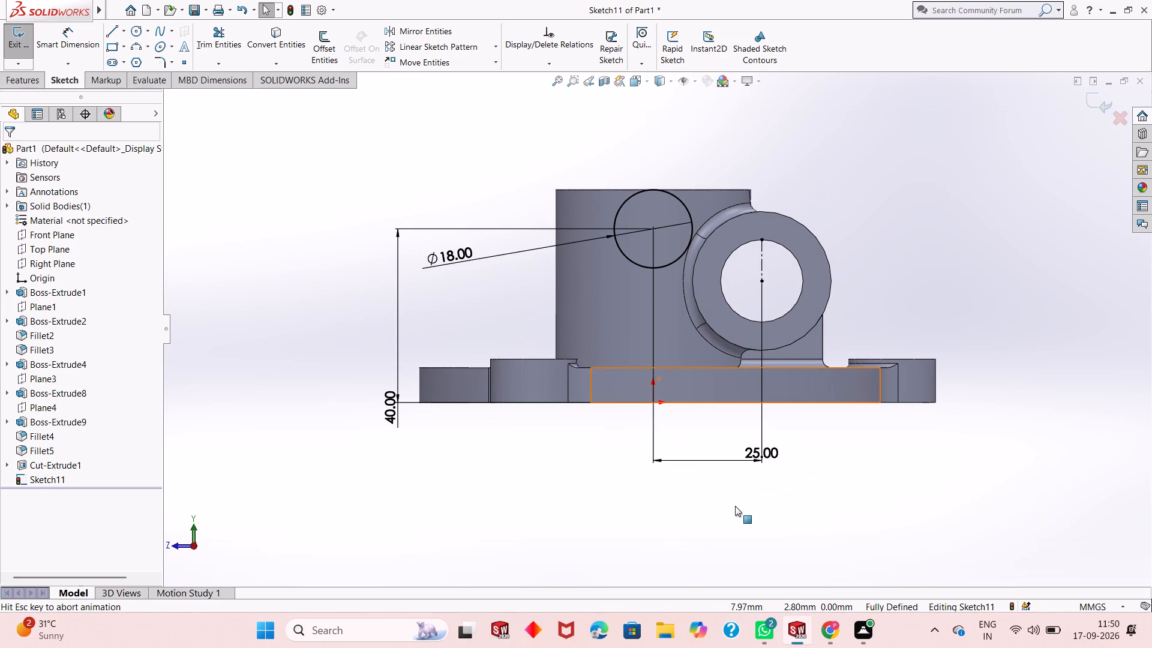
pyautogui.scroll(-3, 623, 300)
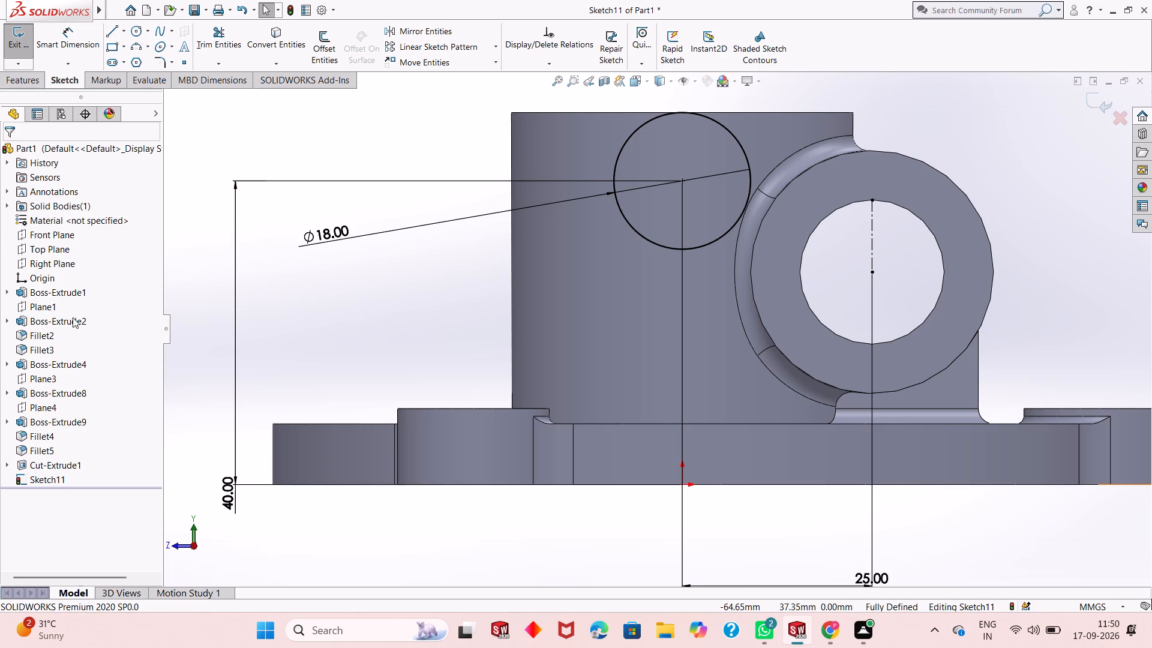
# Exit the circle's sketch and set the central cylinder's extrusion depth to 43 mm.
pyautogui.click(77, 367)
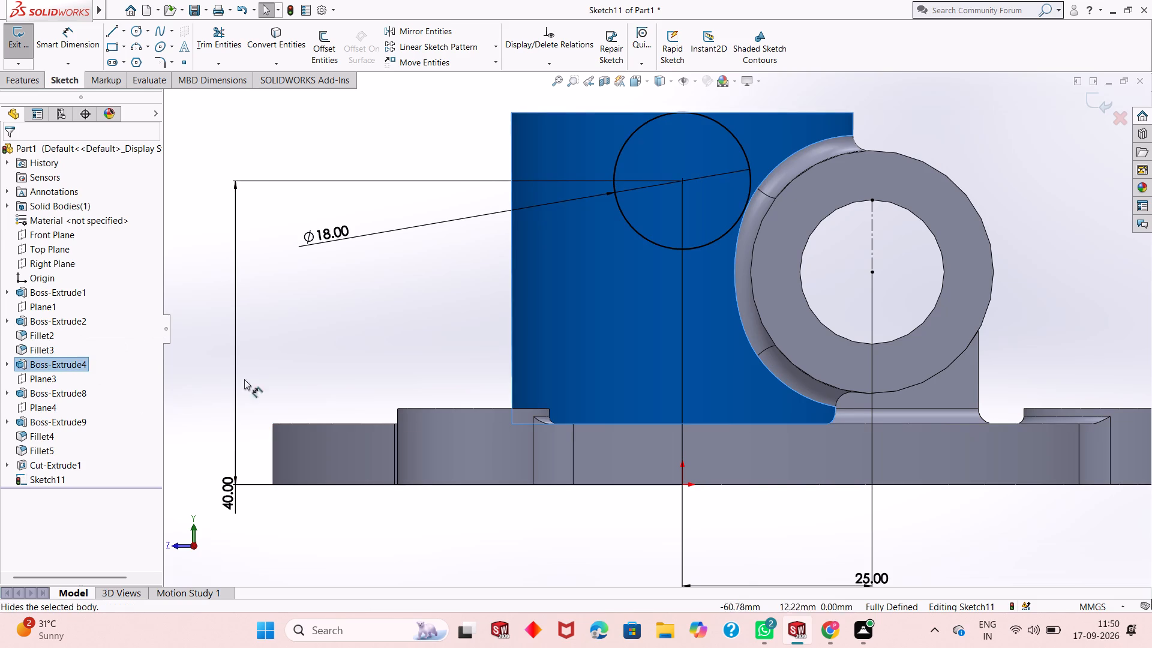
pyautogui.press('Escape')
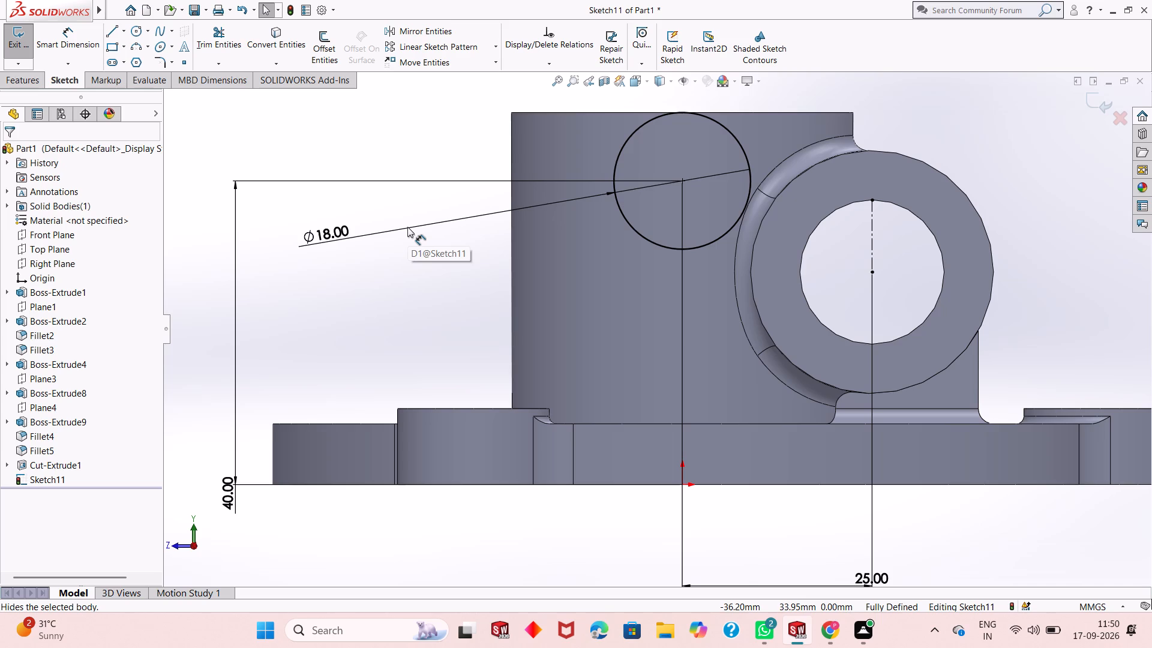
pyautogui.click(1077, 101)
pyautogui.click(1096, 99)
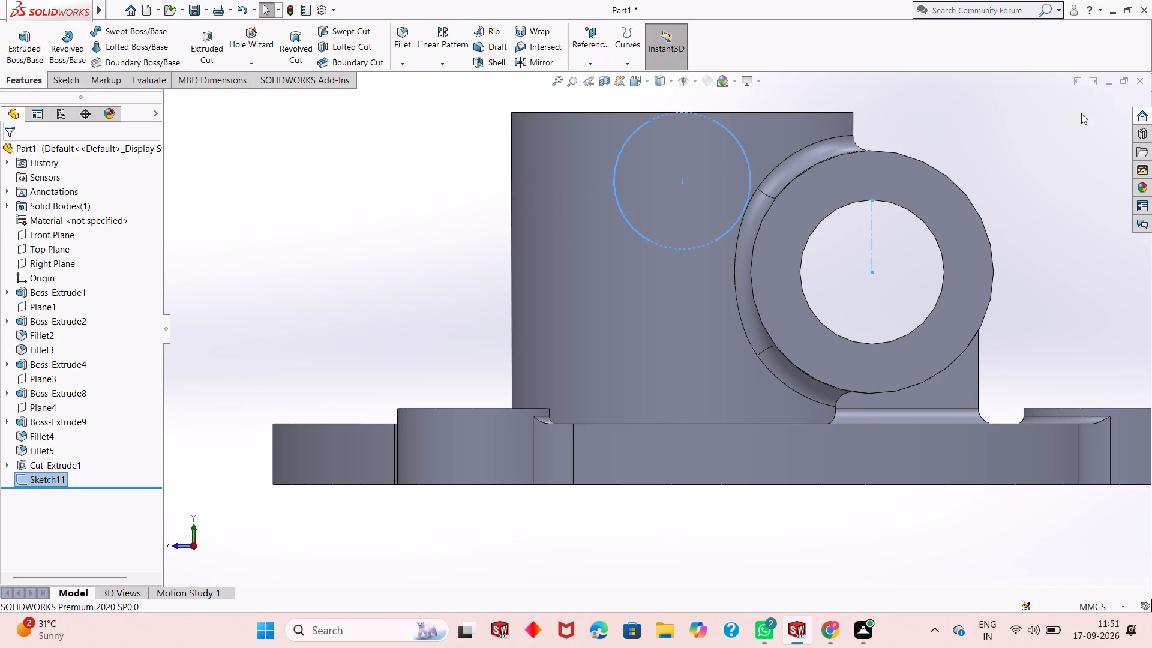
pyautogui.click(55, 362)
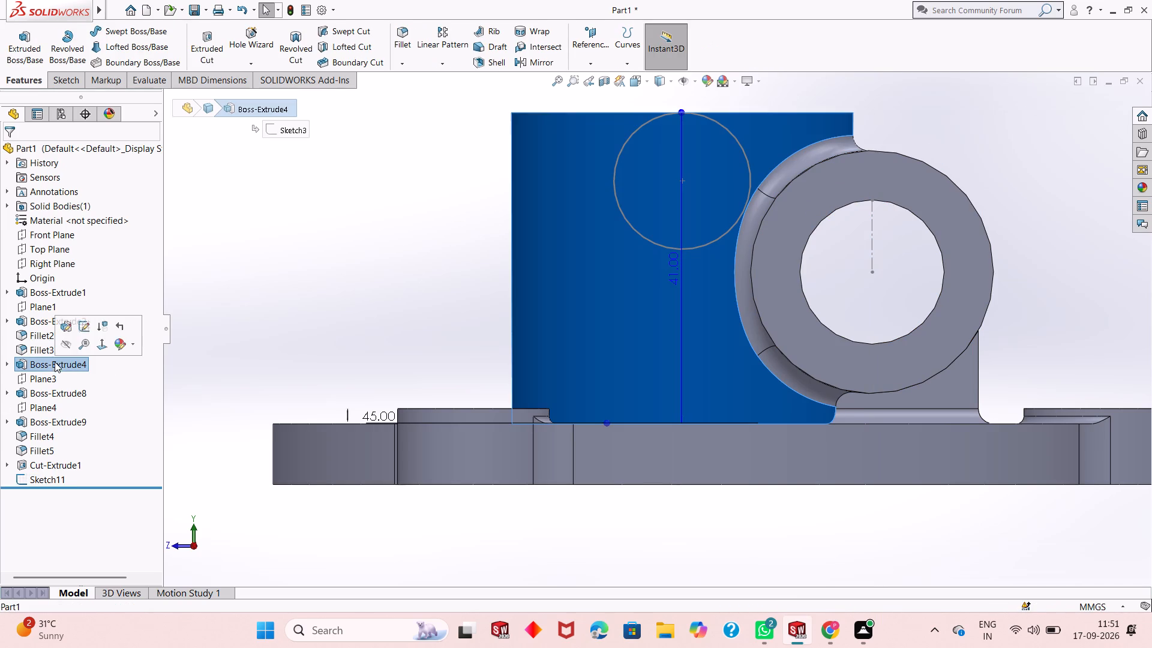
pyautogui.click(72, 326)
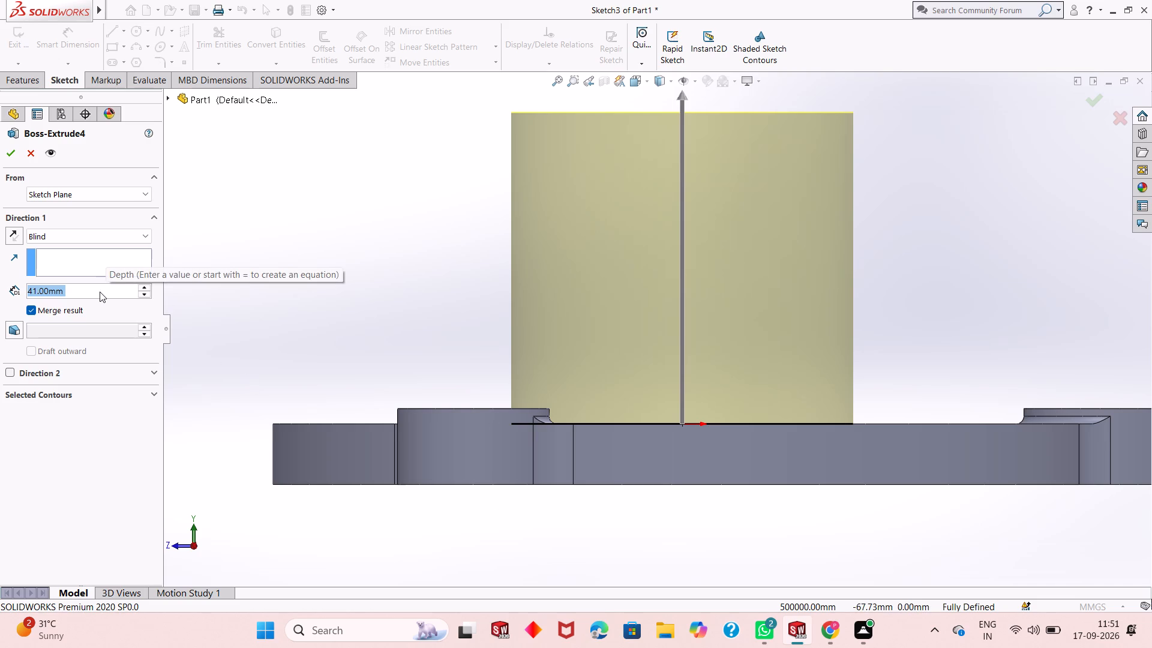
pyautogui.write('43')
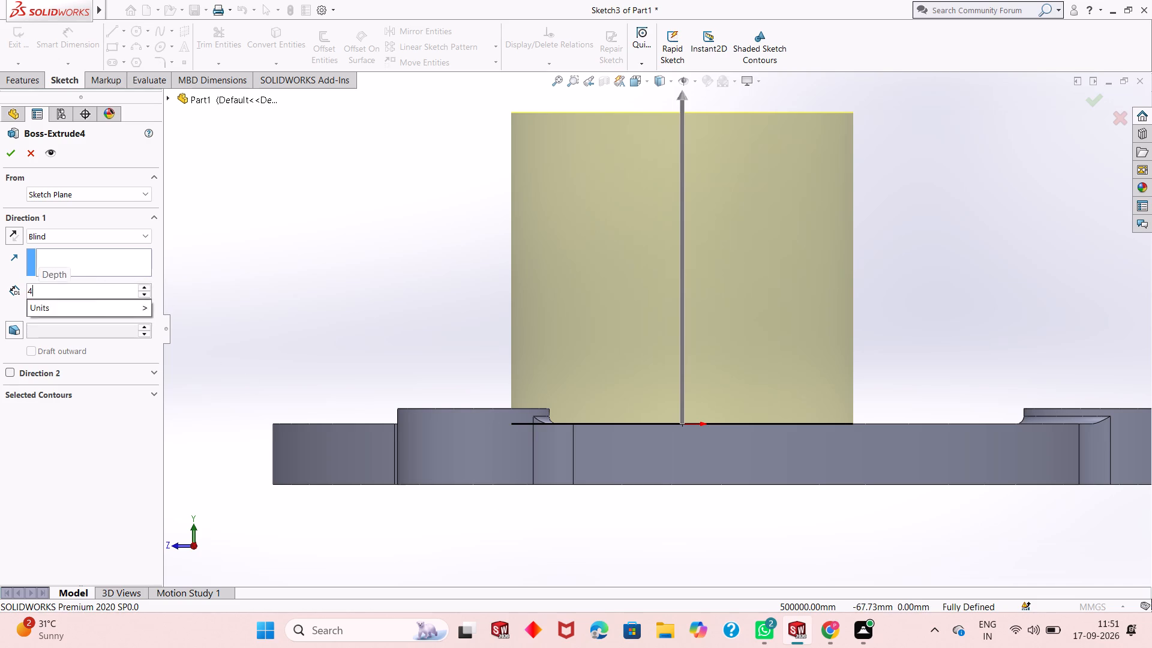
pyautogui.press('Return')
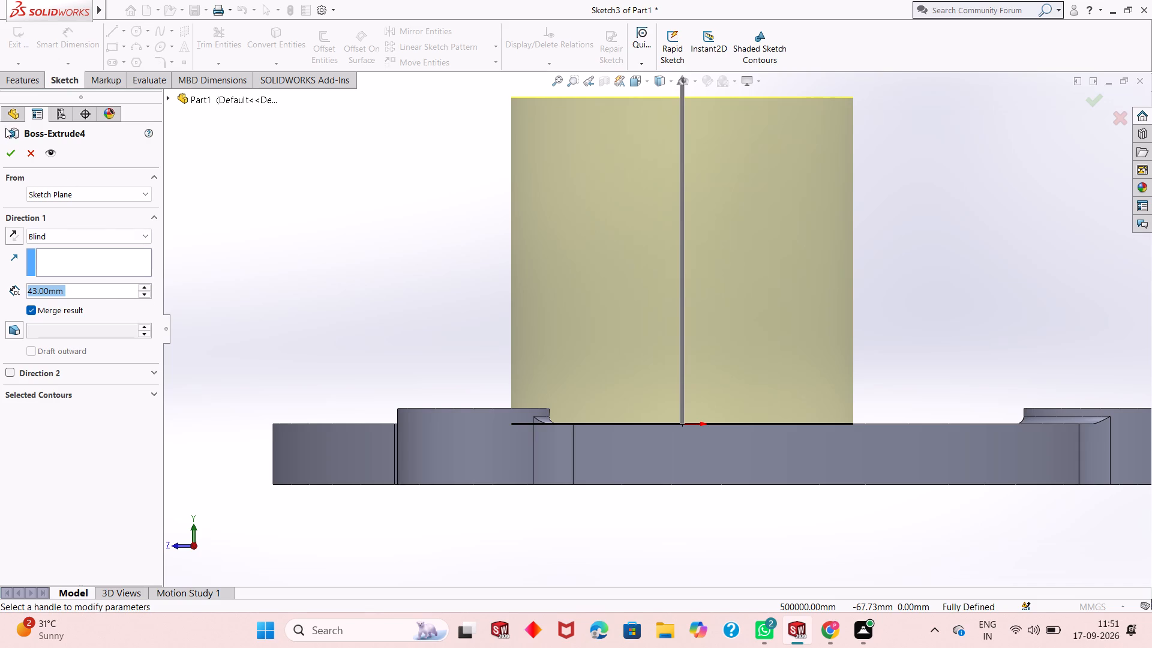
pyautogui.click(12, 158)
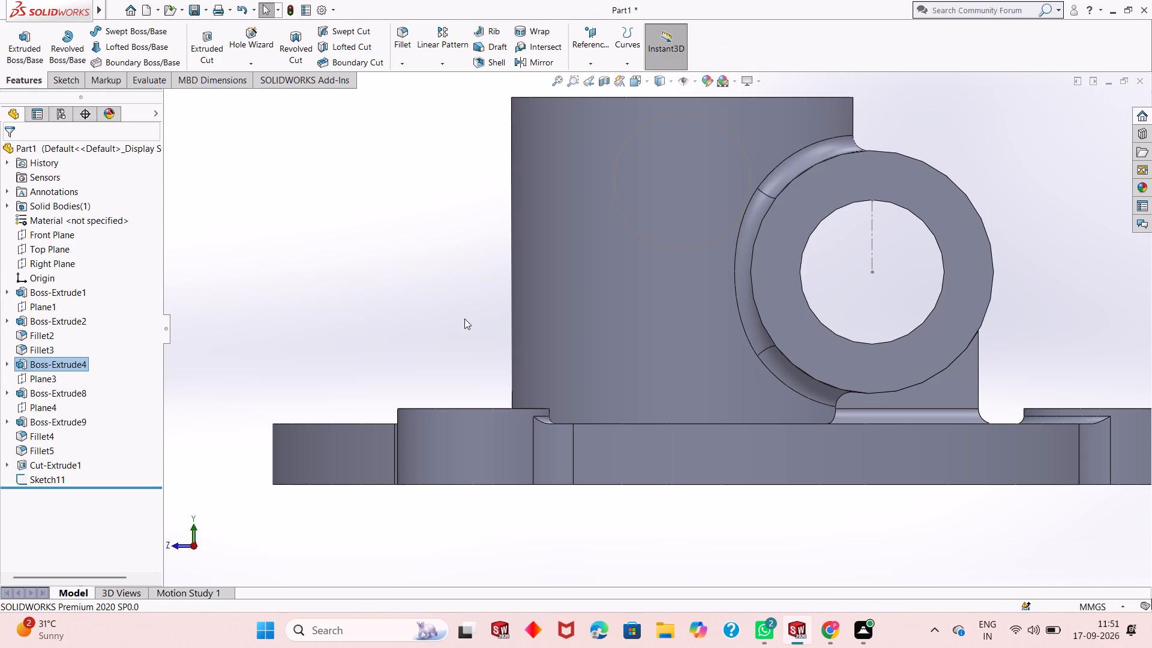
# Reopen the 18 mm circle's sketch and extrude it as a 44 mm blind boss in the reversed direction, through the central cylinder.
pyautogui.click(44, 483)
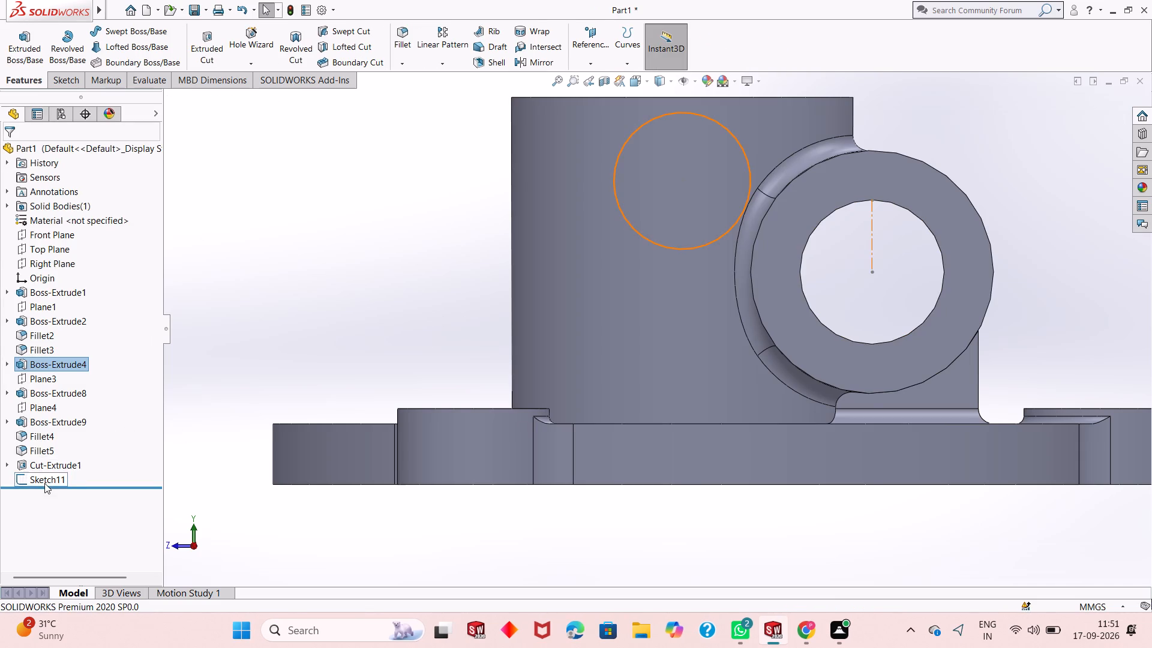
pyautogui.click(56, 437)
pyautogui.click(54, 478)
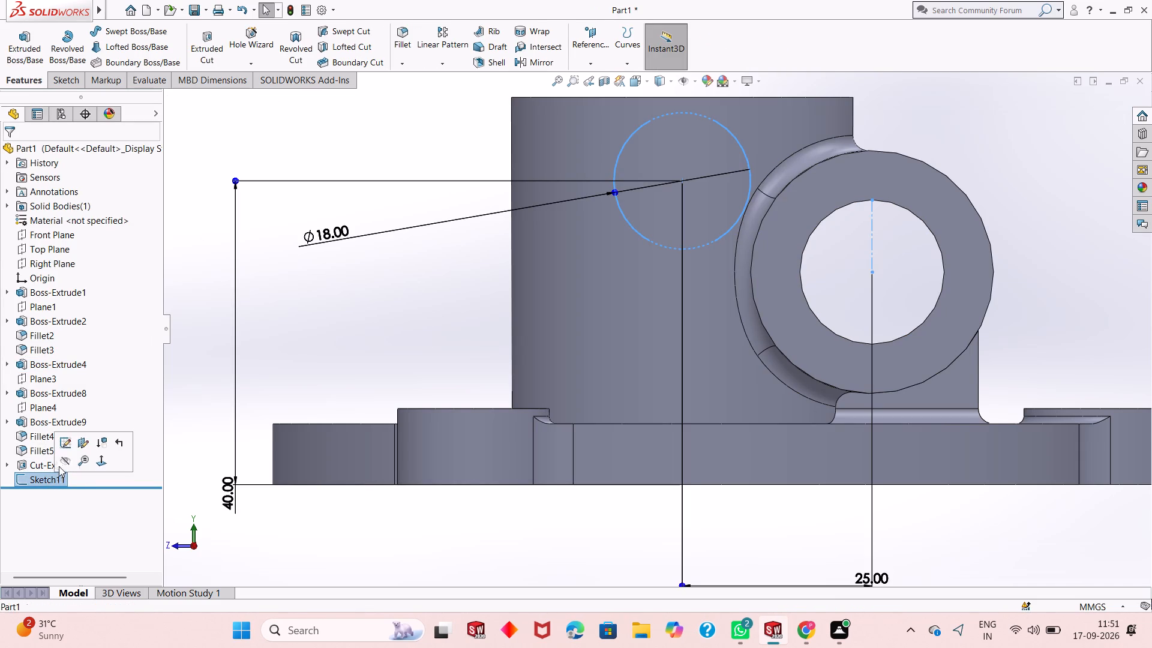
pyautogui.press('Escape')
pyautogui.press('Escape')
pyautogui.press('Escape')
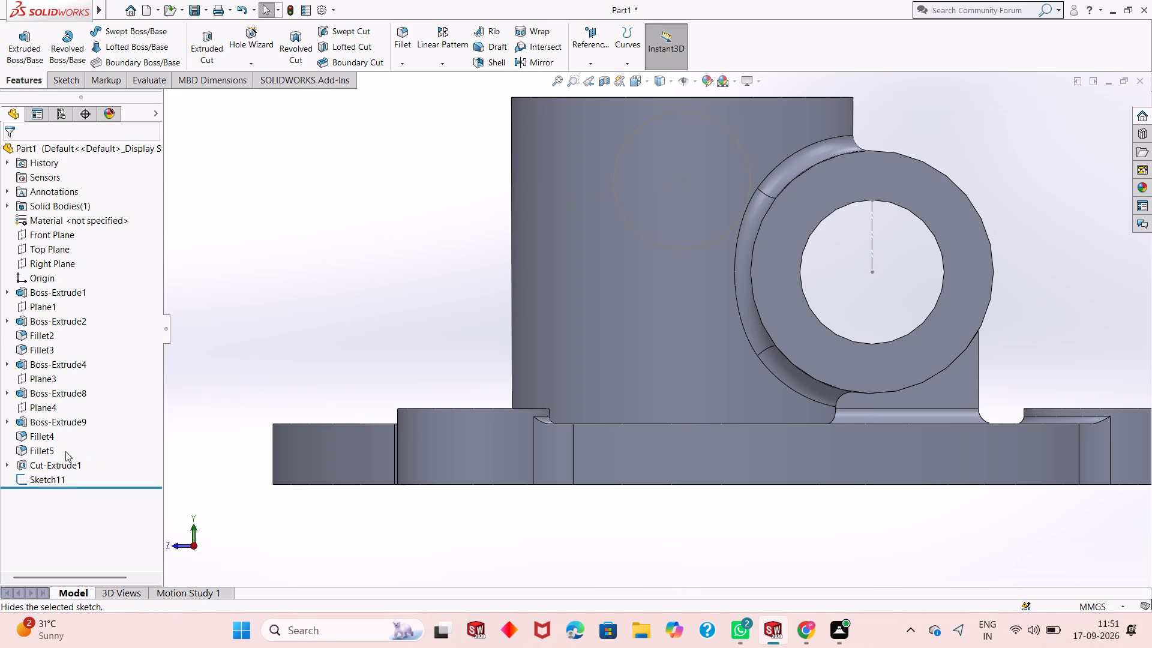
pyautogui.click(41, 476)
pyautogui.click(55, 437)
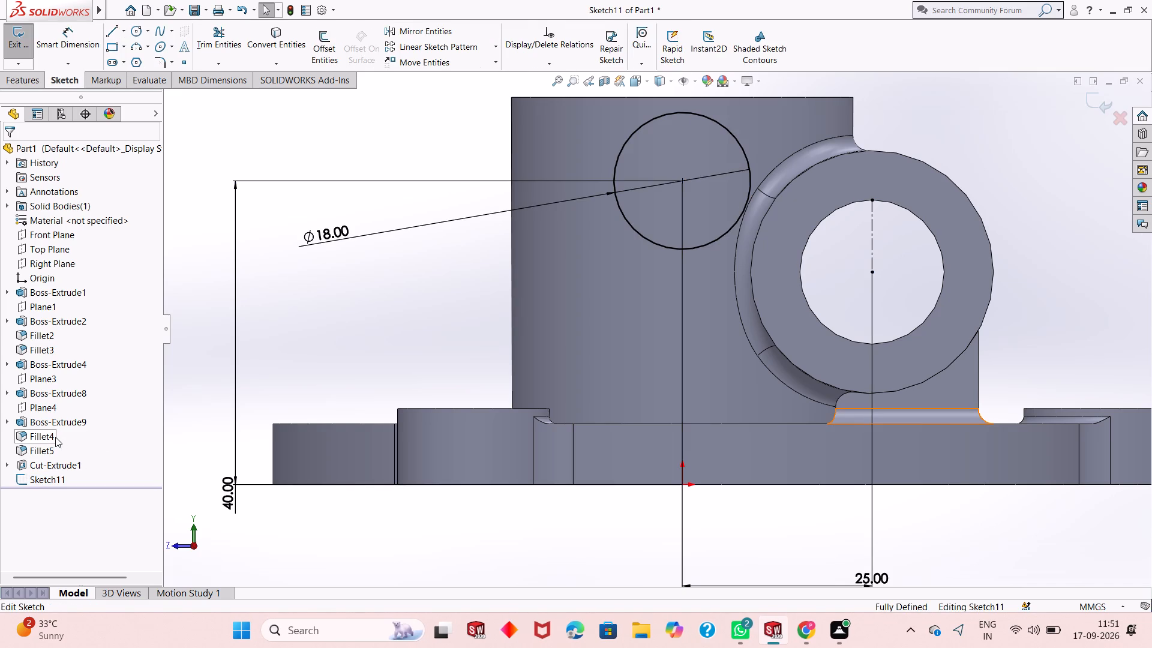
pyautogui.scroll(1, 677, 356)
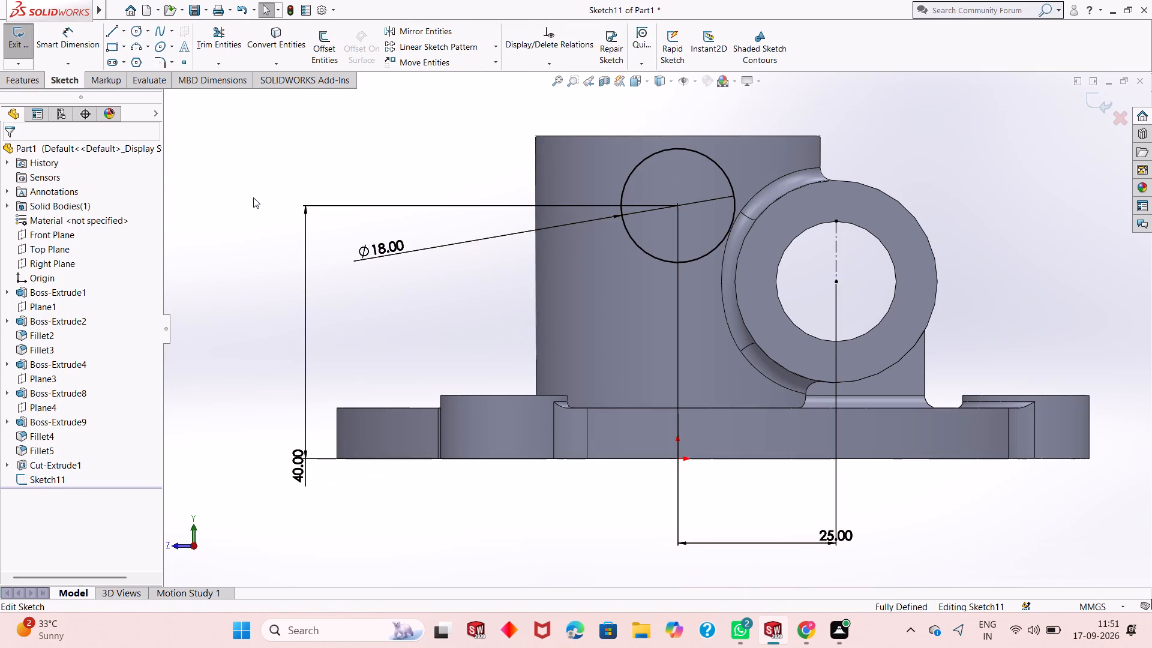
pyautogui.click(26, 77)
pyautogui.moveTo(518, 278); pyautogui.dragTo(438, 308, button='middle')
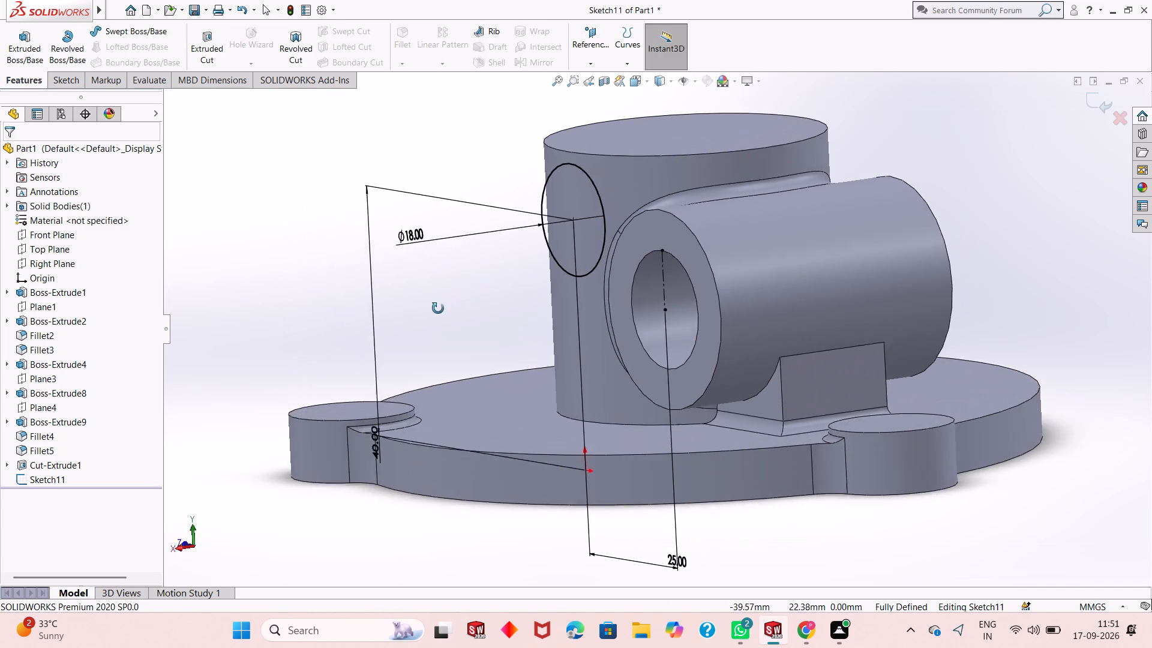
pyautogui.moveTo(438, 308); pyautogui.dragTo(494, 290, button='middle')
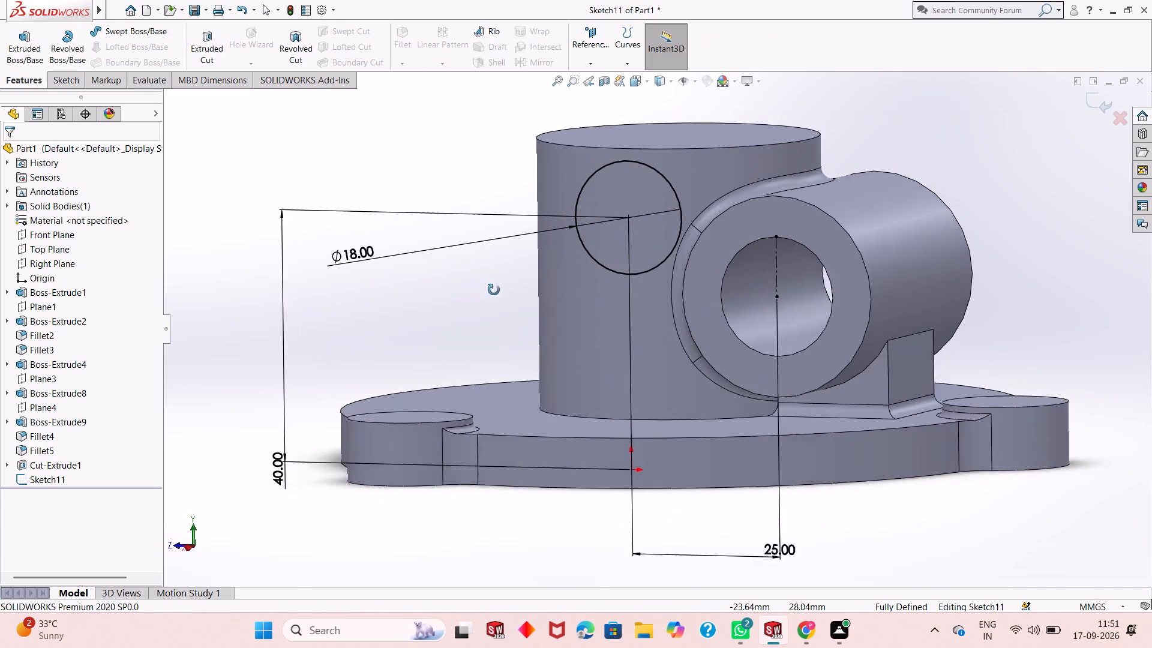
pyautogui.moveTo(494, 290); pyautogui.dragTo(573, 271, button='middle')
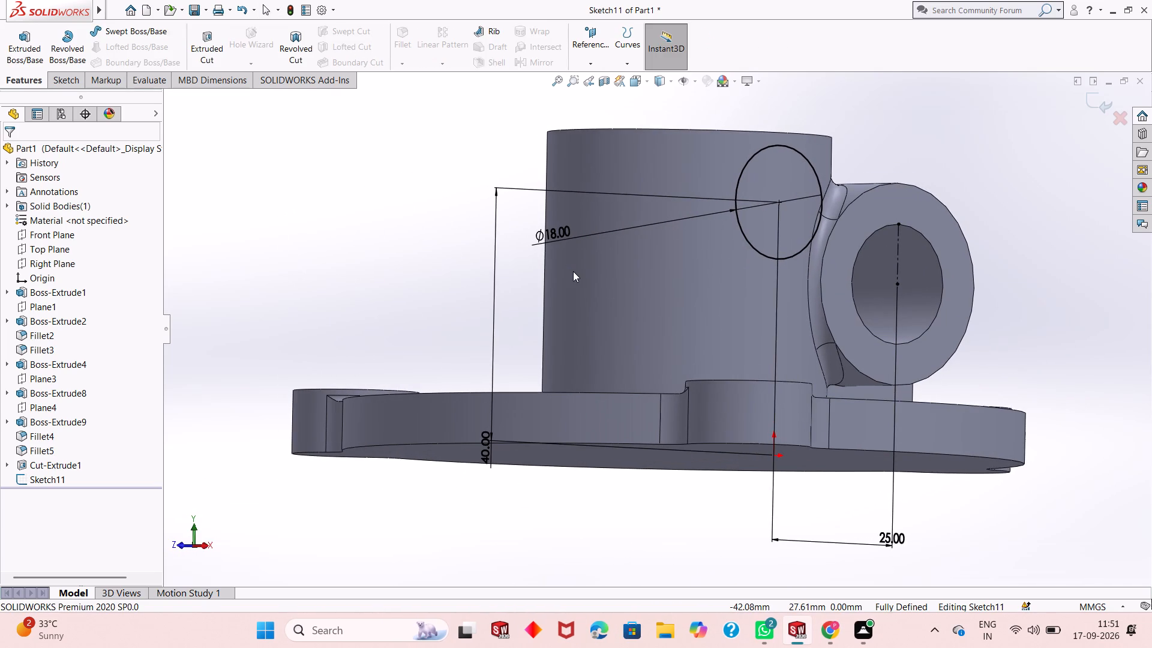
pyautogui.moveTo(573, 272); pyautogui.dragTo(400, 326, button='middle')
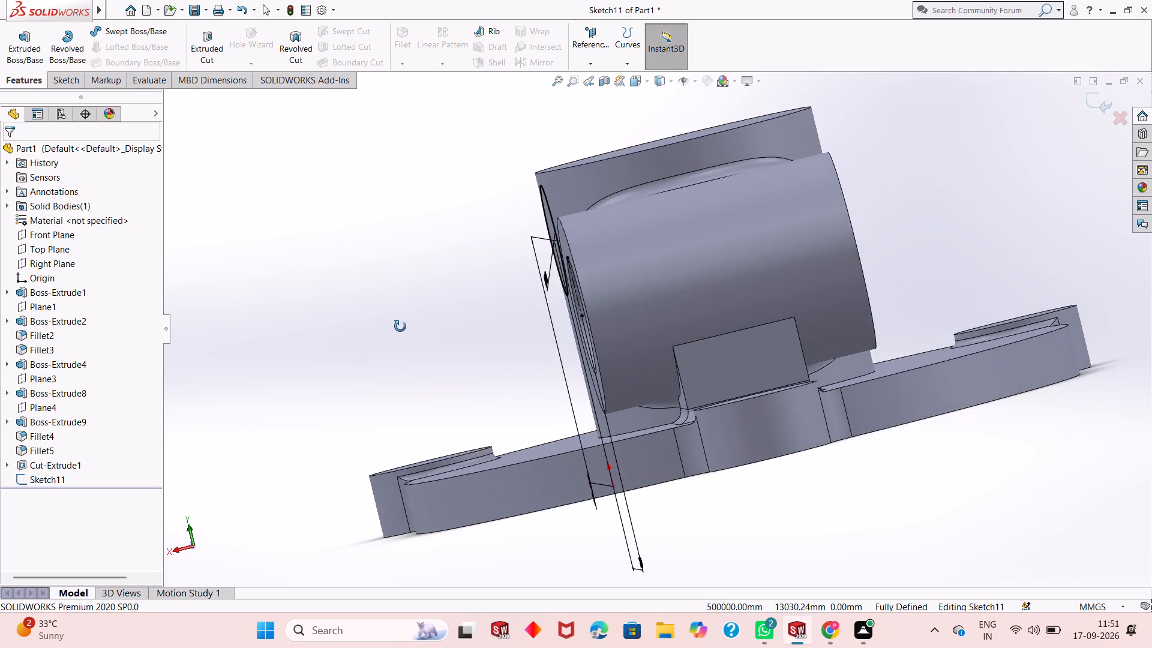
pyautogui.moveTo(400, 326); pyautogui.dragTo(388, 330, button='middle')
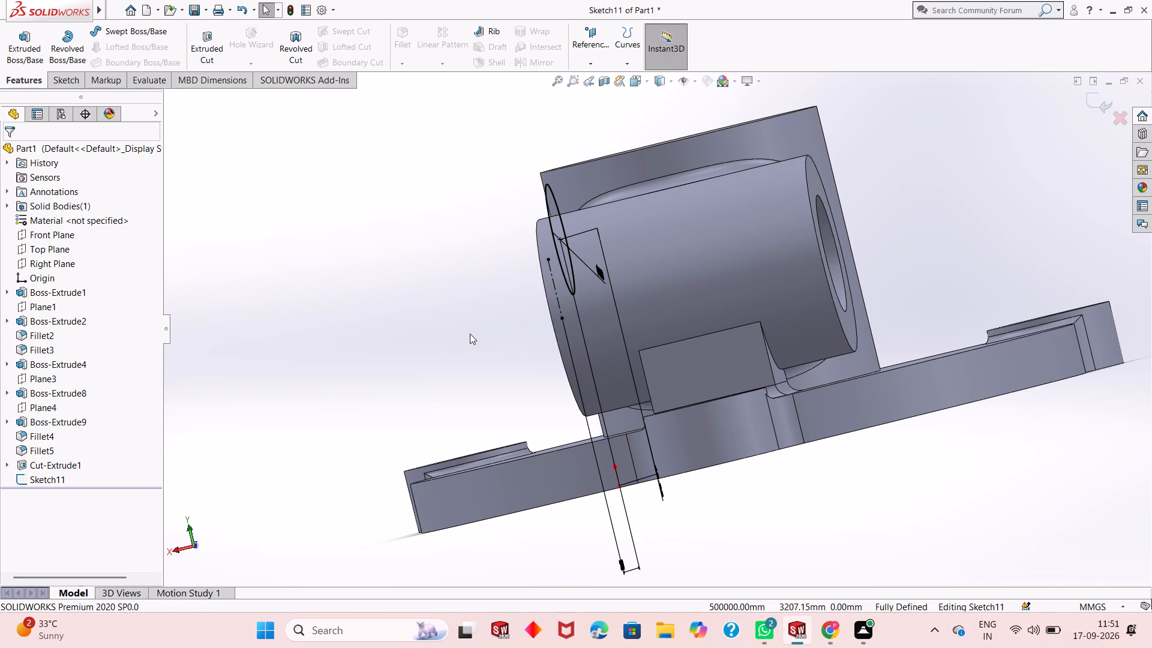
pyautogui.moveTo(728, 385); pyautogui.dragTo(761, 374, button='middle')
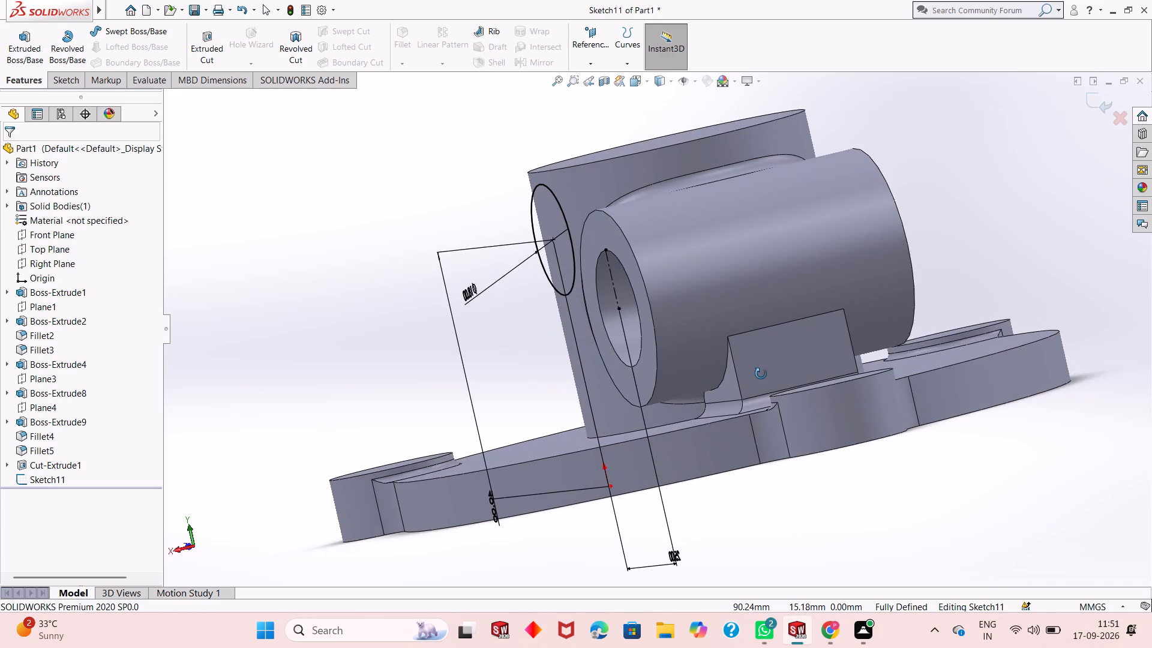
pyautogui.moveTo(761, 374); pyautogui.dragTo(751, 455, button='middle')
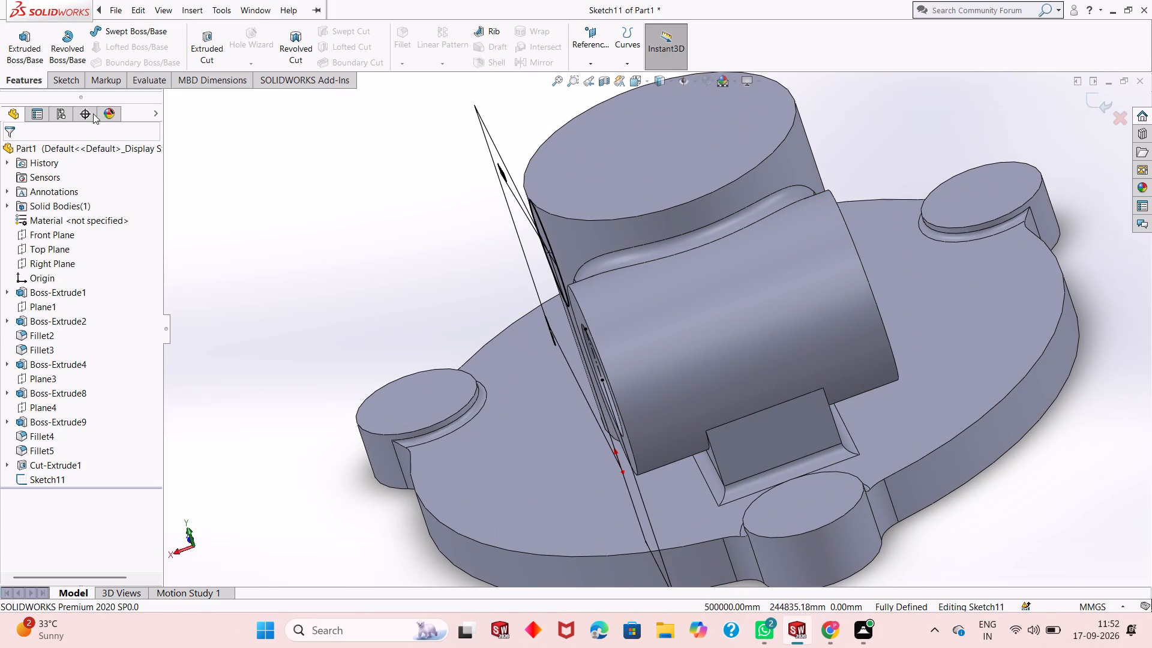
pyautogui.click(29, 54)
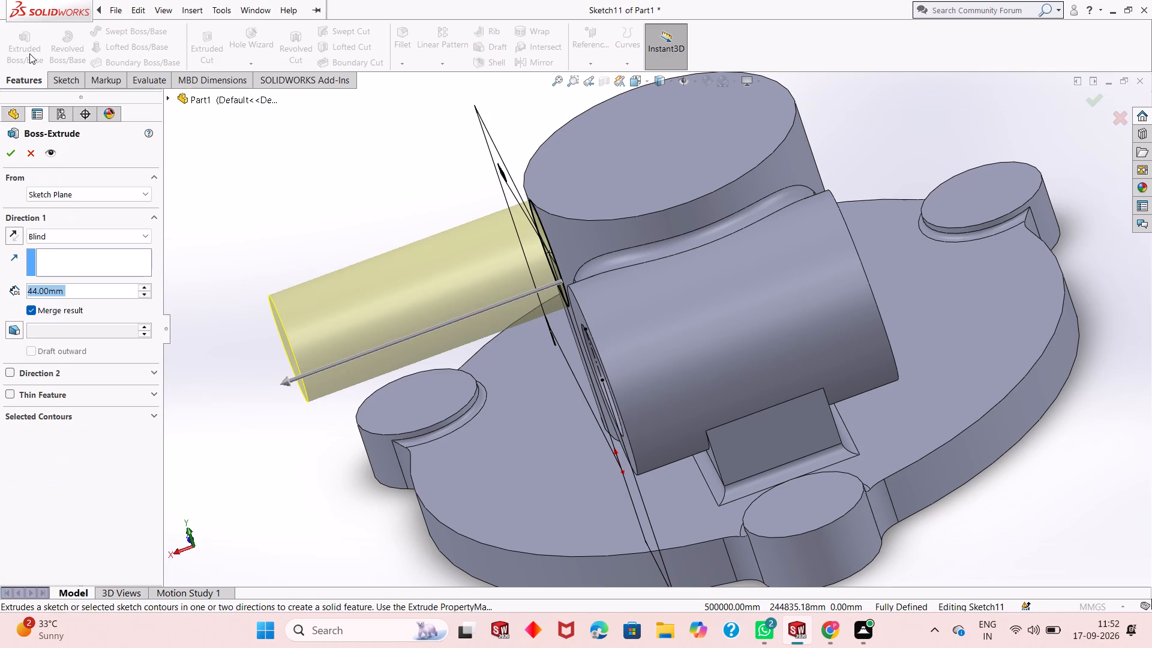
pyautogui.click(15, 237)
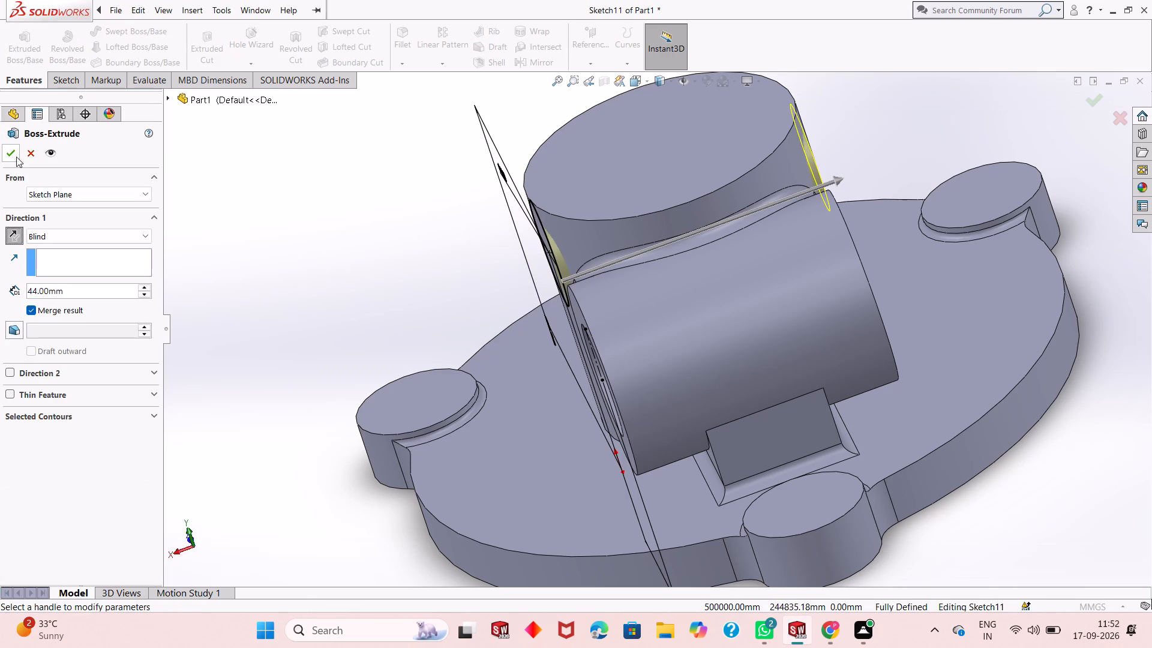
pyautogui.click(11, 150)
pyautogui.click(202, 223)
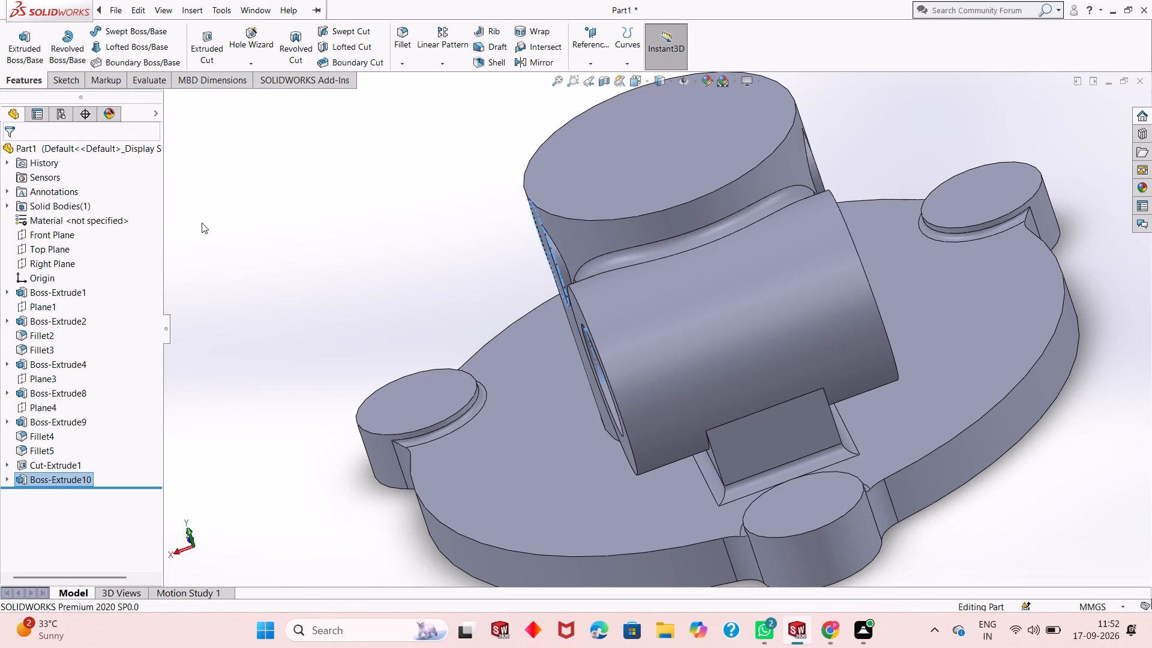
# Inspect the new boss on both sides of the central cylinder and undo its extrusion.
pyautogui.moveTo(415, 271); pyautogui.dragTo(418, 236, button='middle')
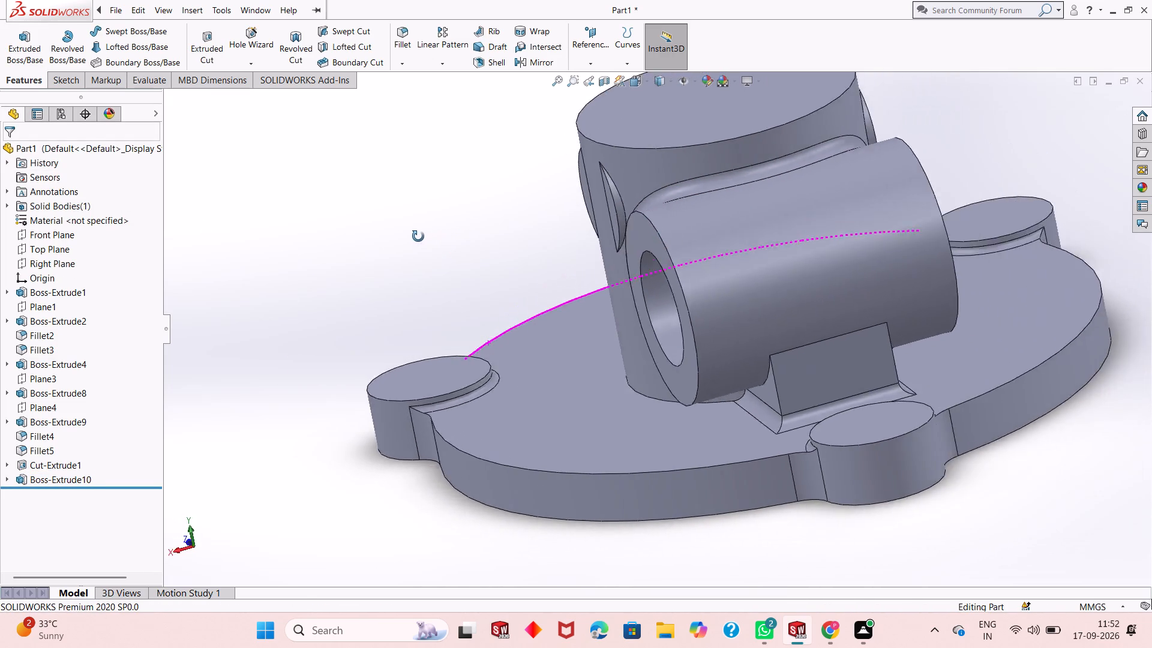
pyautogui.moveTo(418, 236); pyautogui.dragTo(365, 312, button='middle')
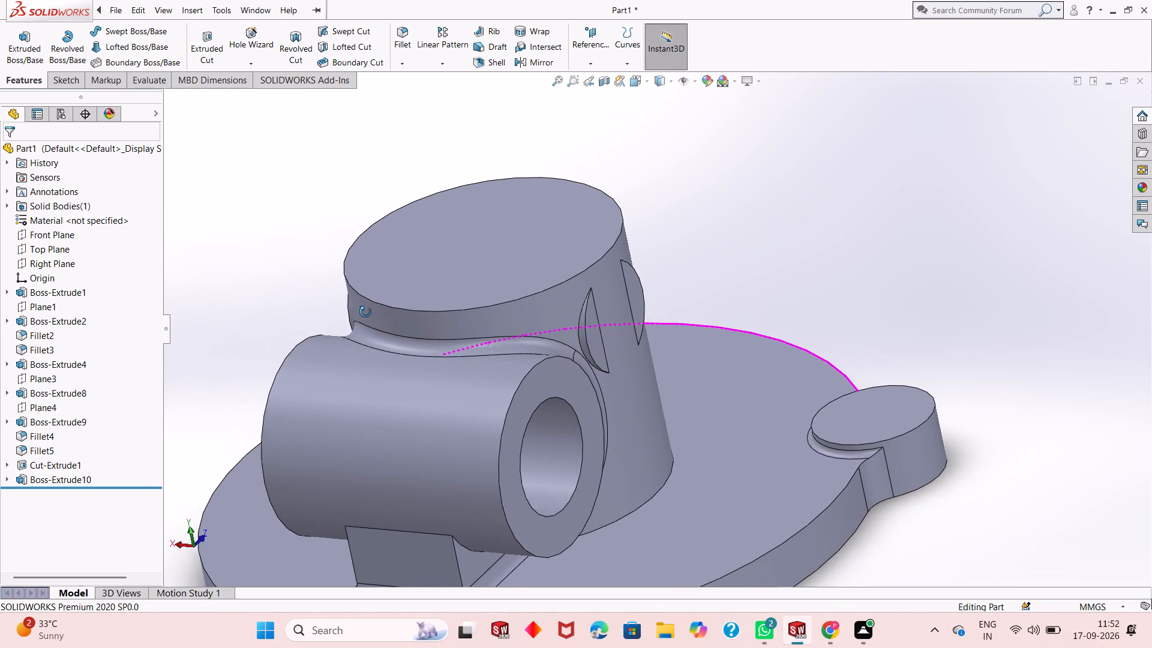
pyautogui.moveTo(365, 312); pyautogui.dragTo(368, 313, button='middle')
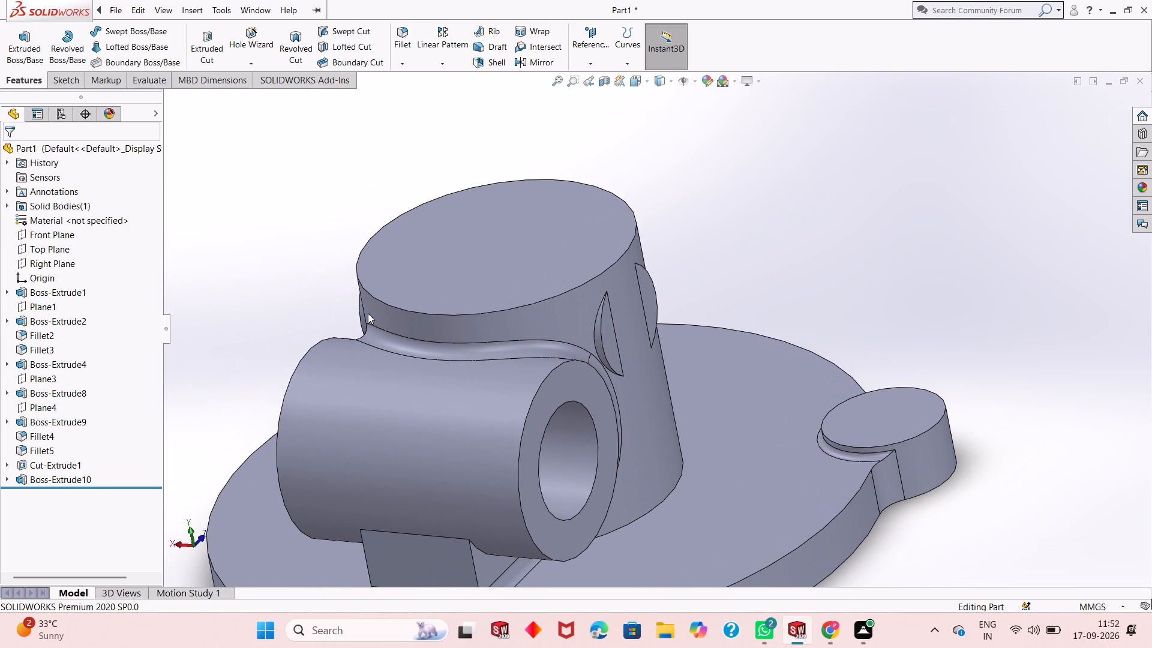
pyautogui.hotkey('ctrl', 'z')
# Undo the 18 mm cross boss extrusion, leaving only its circle sketch.
pyautogui.hotkey('ctrl', 'z')
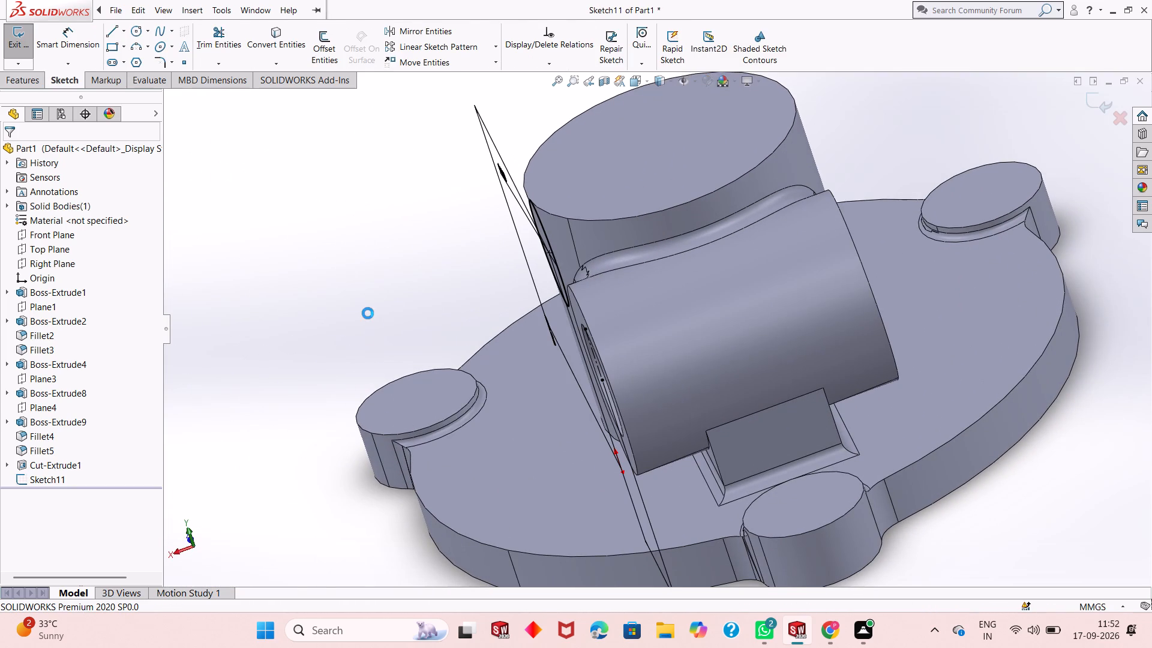
# Start a reference plane parallel to the Right Plane, trying an offset of 0 mm and then 24 mm.
pyautogui.moveTo(569, 383); pyautogui.dragTo(664, 297, button='middle')
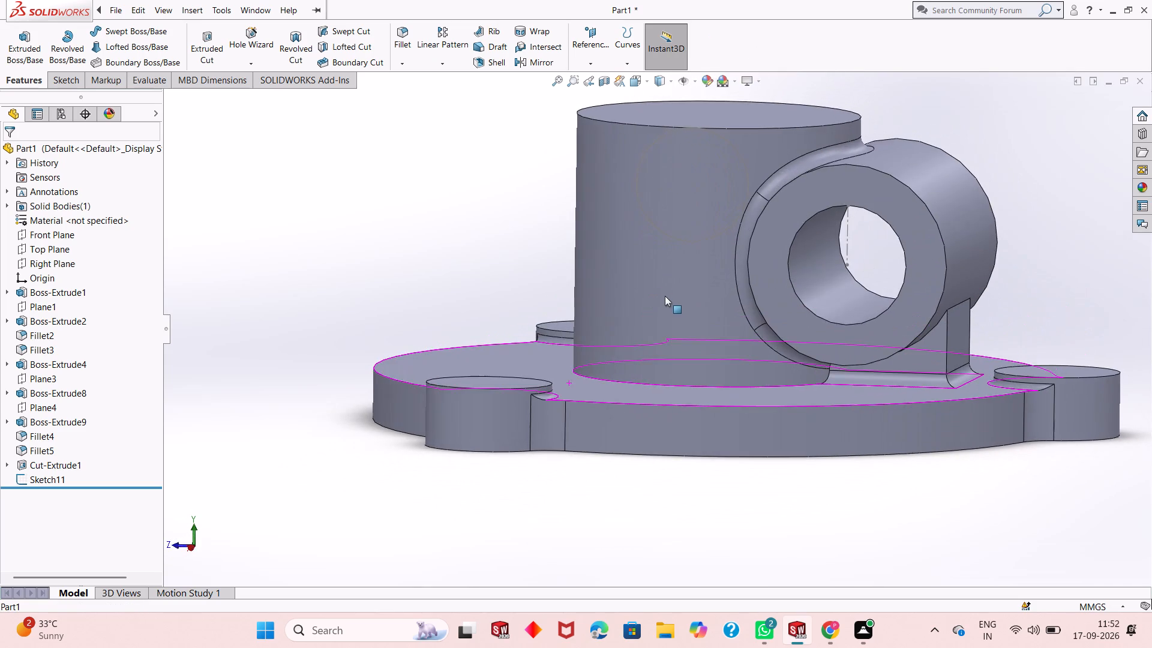
pyautogui.scroll(2, 666, 295)
pyautogui.scroll(-2, 736, 190)
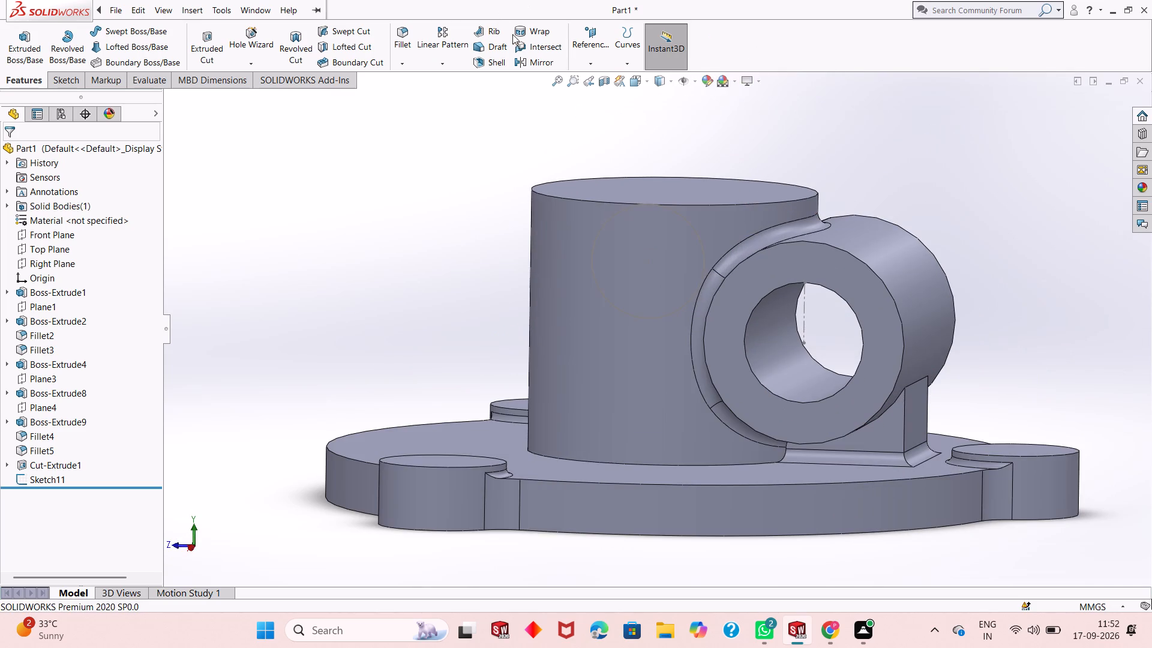
pyautogui.click(599, 64)
pyautogui.click(603, 82)
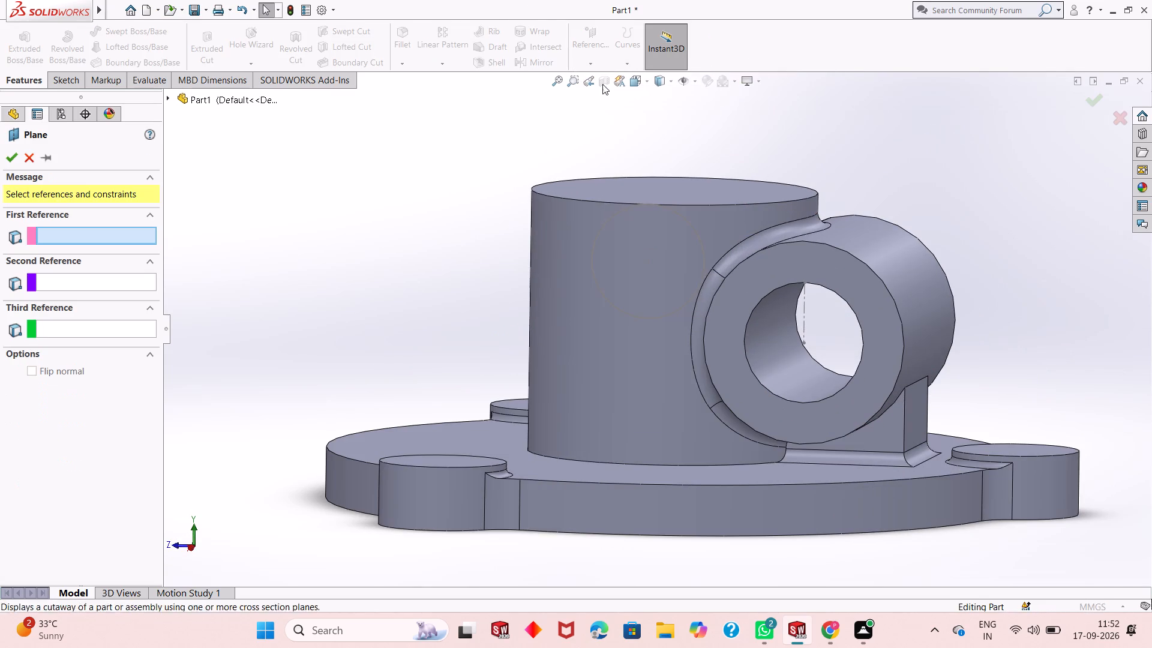
pyautogui.click(216, 98)
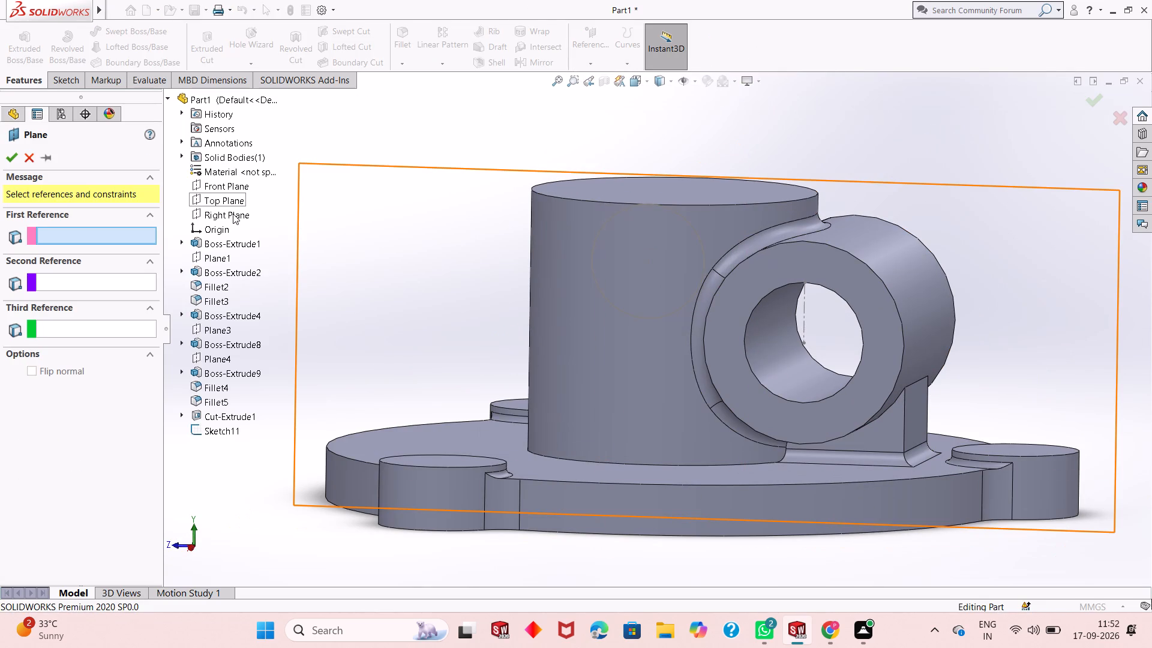
pyautogui.click(233, 214)
pyautogui.moveTo(661, 277); pyautogui.dragTo(647, 365, button='middle')
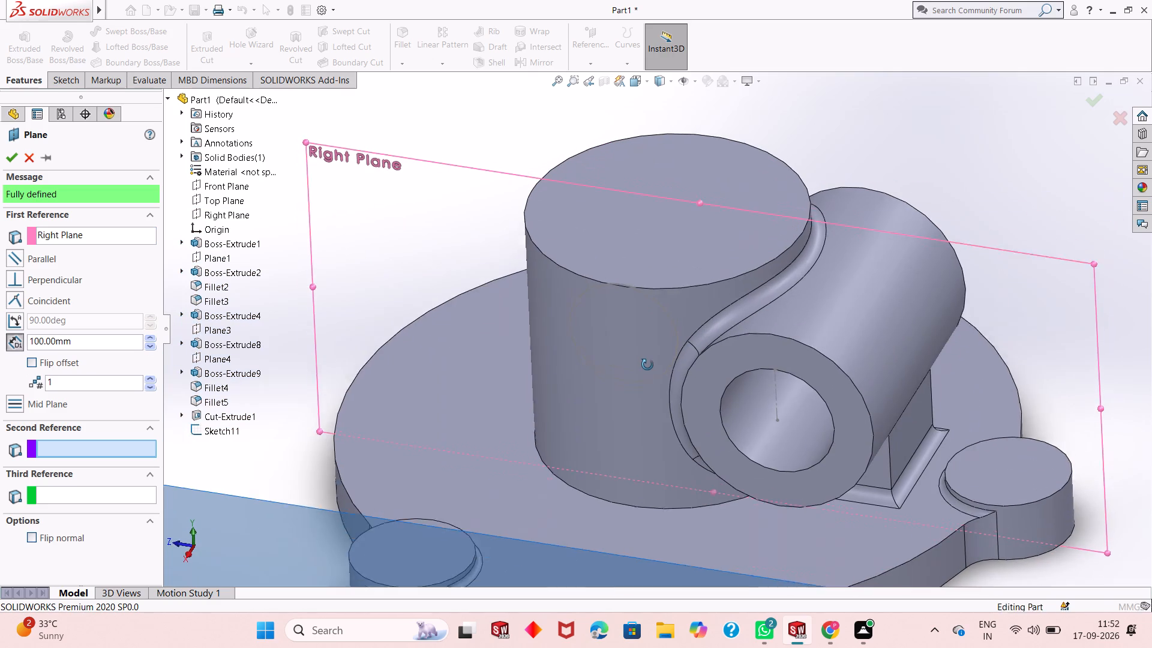
pyautogui.moveTo(647, 365); pyautogui.dragTo(663, 249, button='middle')
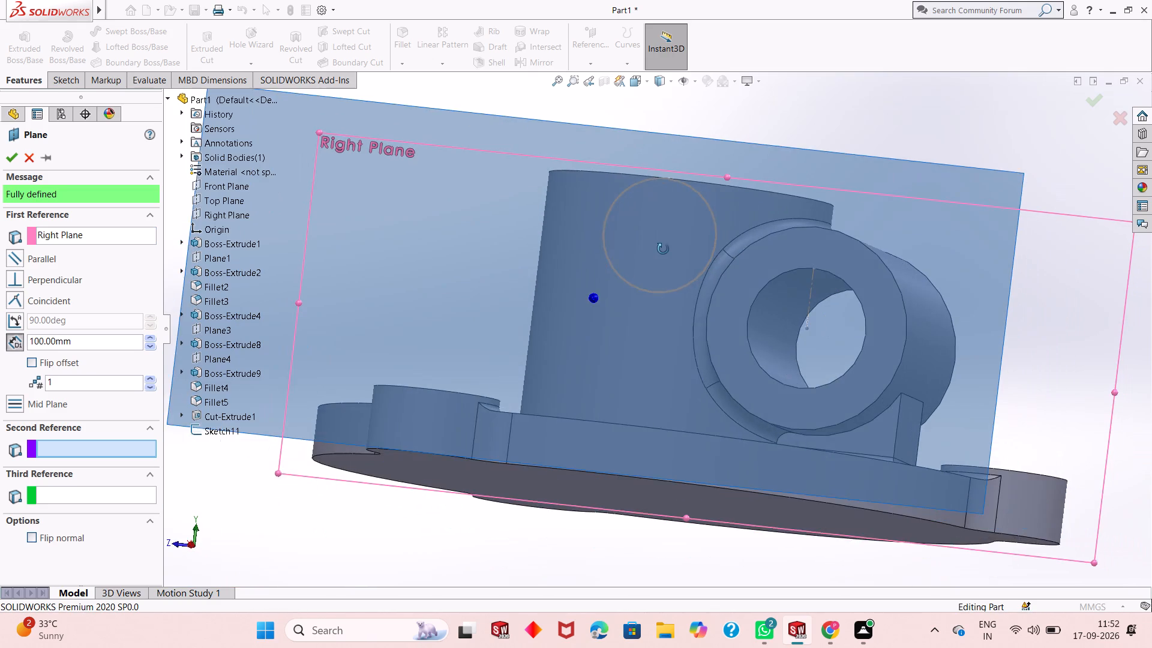
pyautogui.moveTo(663, 249); pyautogui.dragTo(668, 277, button='middle')
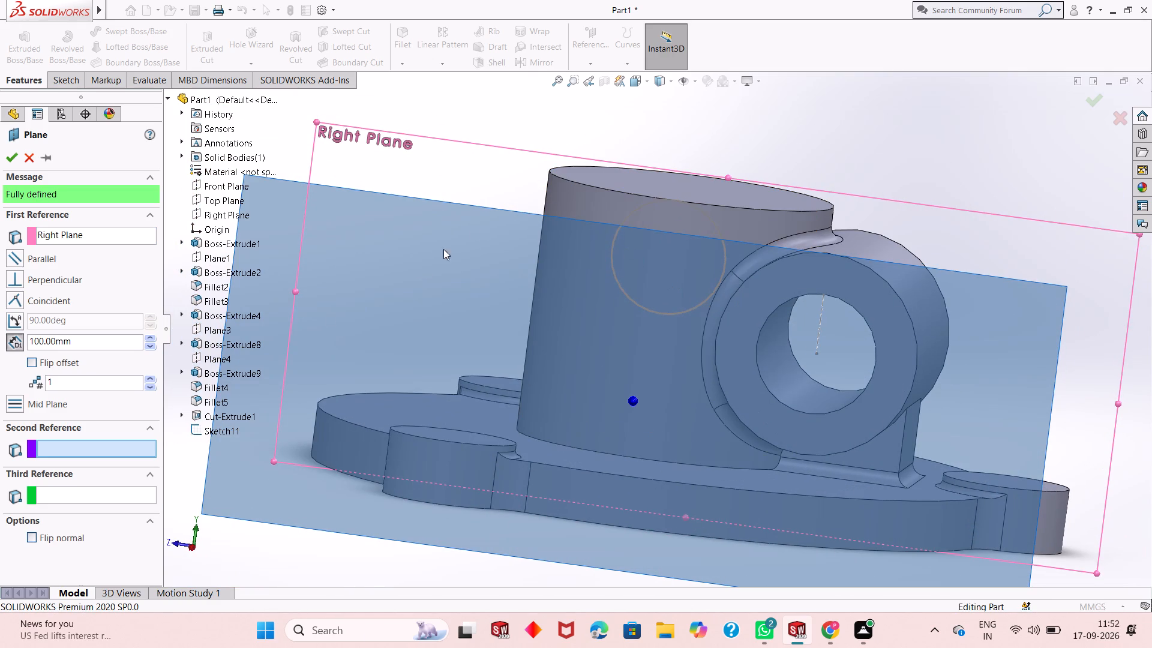
pyautogui.doubleClick(95, 334)
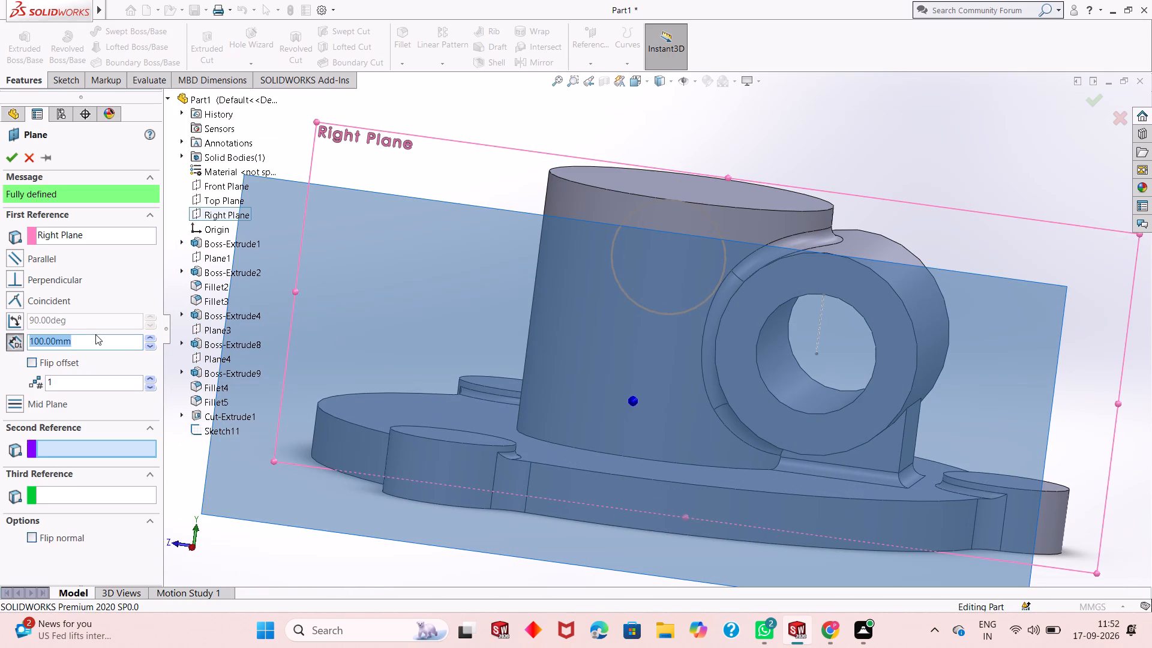
pyautogui.press('0')
pyautogui.press('Return')
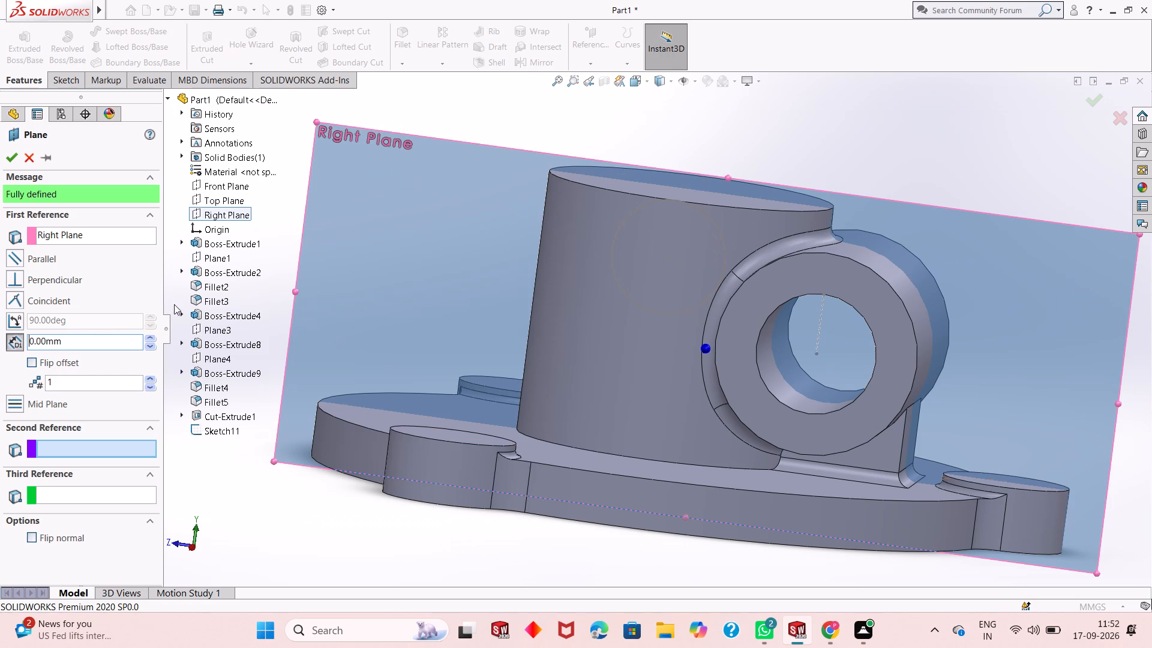
pyautogui.moveTo(628, 227); pyautogui.dragTo(603, 305, button='middle')
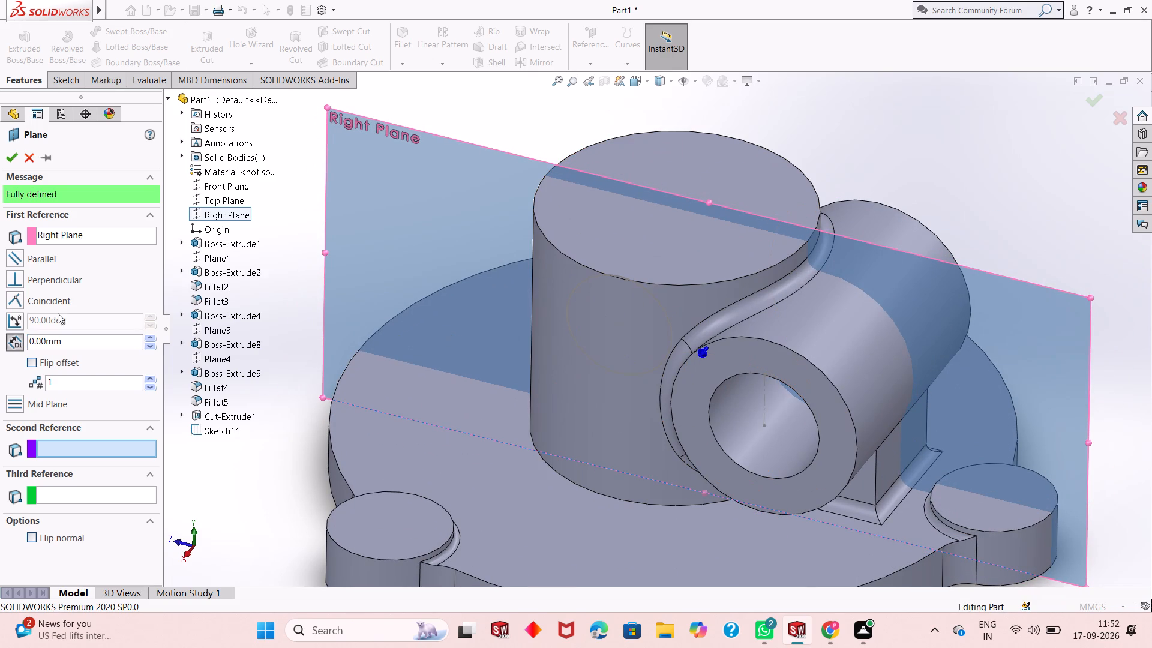
pyautogui.doubleClick(77, 338)
pyautogui.write('24')
pyautogui.press('Return')
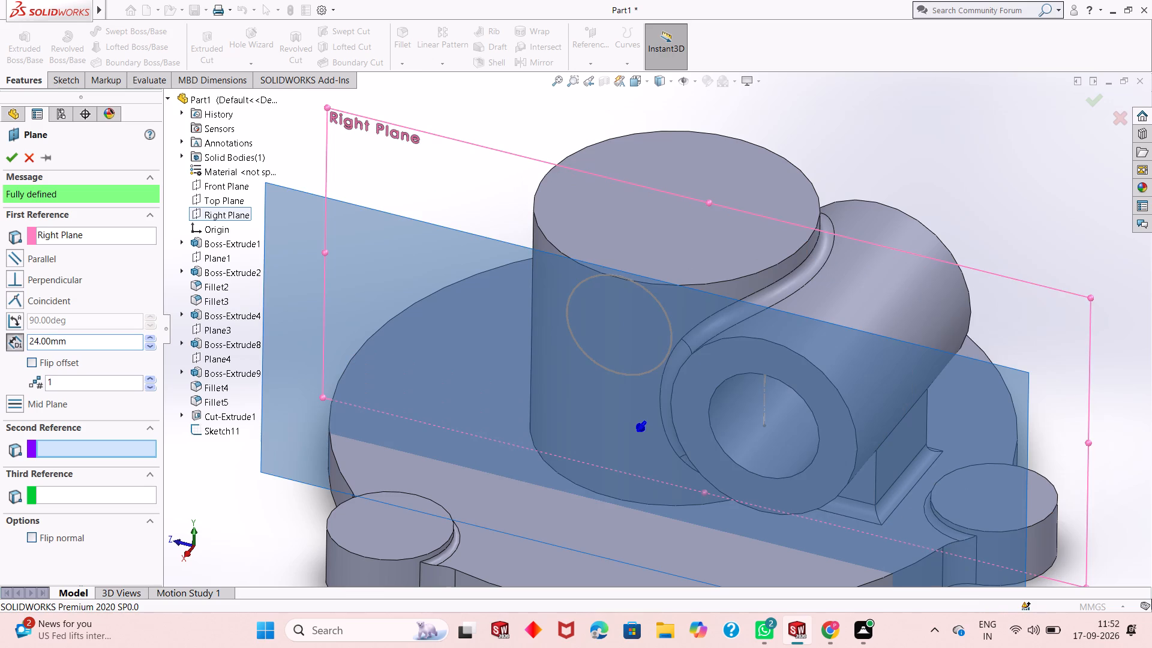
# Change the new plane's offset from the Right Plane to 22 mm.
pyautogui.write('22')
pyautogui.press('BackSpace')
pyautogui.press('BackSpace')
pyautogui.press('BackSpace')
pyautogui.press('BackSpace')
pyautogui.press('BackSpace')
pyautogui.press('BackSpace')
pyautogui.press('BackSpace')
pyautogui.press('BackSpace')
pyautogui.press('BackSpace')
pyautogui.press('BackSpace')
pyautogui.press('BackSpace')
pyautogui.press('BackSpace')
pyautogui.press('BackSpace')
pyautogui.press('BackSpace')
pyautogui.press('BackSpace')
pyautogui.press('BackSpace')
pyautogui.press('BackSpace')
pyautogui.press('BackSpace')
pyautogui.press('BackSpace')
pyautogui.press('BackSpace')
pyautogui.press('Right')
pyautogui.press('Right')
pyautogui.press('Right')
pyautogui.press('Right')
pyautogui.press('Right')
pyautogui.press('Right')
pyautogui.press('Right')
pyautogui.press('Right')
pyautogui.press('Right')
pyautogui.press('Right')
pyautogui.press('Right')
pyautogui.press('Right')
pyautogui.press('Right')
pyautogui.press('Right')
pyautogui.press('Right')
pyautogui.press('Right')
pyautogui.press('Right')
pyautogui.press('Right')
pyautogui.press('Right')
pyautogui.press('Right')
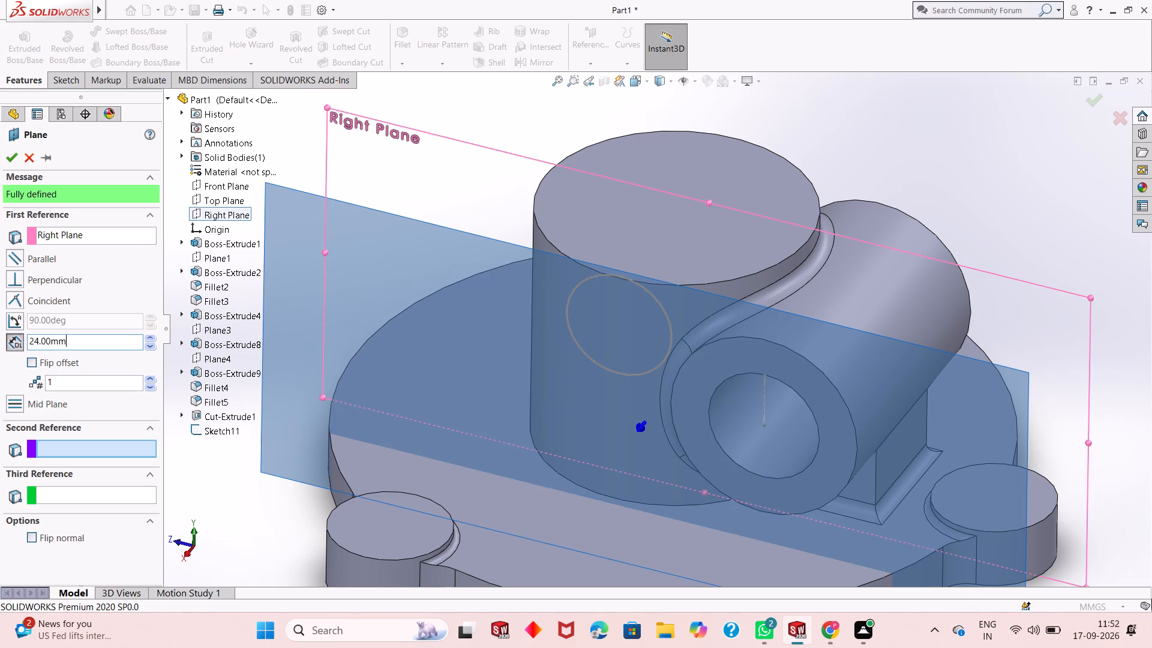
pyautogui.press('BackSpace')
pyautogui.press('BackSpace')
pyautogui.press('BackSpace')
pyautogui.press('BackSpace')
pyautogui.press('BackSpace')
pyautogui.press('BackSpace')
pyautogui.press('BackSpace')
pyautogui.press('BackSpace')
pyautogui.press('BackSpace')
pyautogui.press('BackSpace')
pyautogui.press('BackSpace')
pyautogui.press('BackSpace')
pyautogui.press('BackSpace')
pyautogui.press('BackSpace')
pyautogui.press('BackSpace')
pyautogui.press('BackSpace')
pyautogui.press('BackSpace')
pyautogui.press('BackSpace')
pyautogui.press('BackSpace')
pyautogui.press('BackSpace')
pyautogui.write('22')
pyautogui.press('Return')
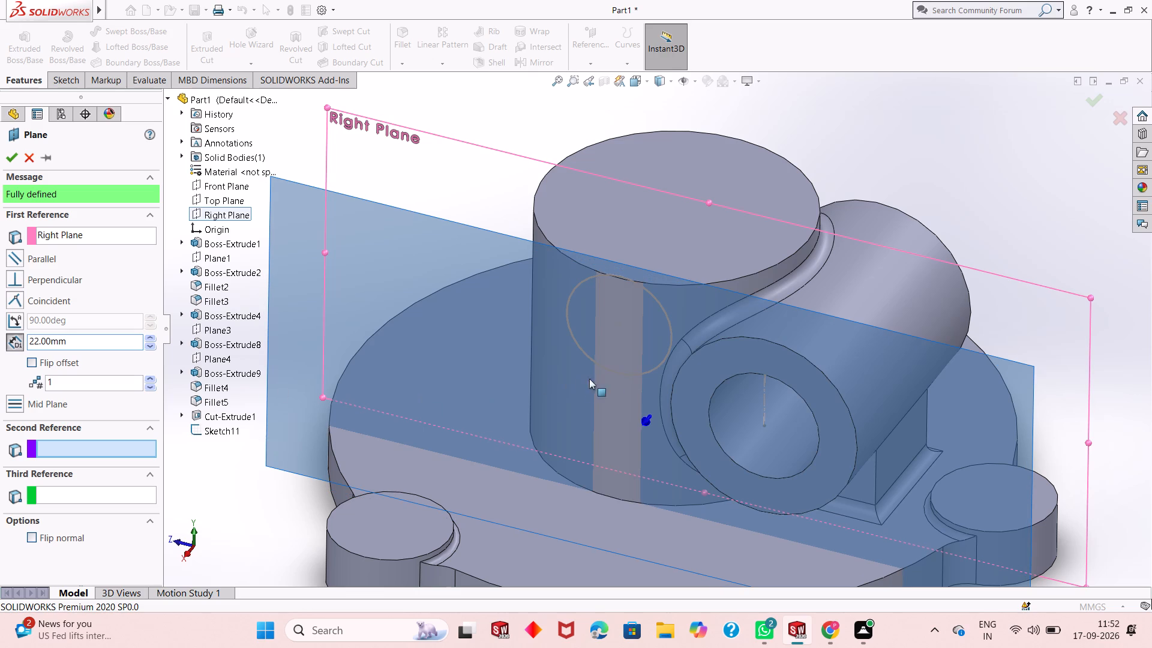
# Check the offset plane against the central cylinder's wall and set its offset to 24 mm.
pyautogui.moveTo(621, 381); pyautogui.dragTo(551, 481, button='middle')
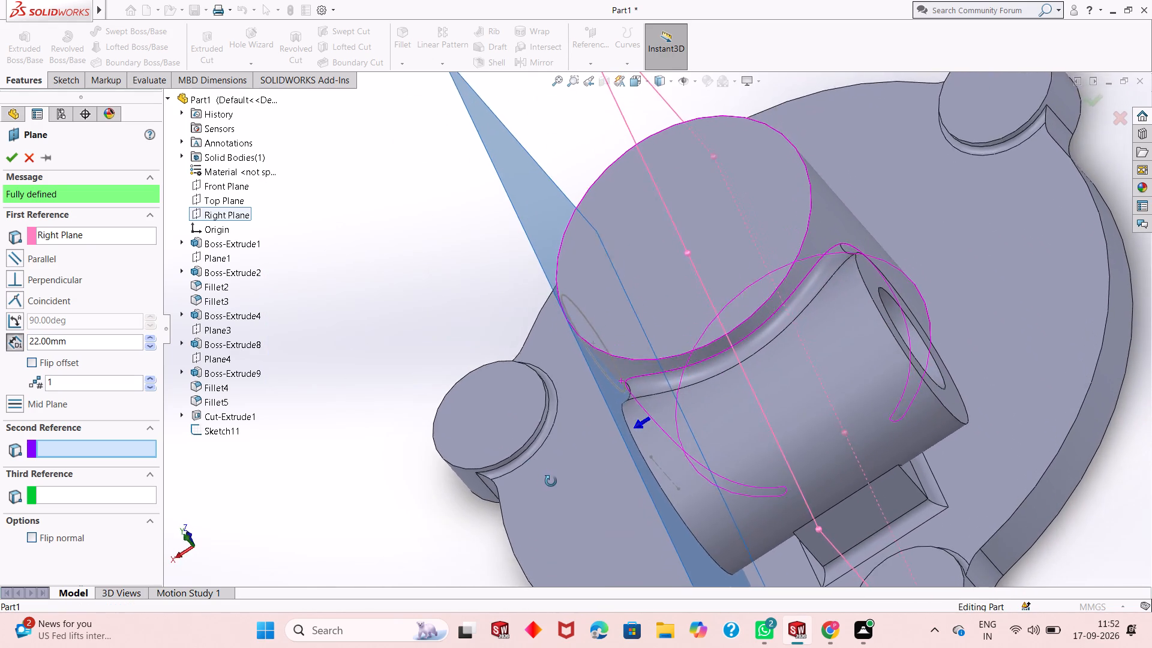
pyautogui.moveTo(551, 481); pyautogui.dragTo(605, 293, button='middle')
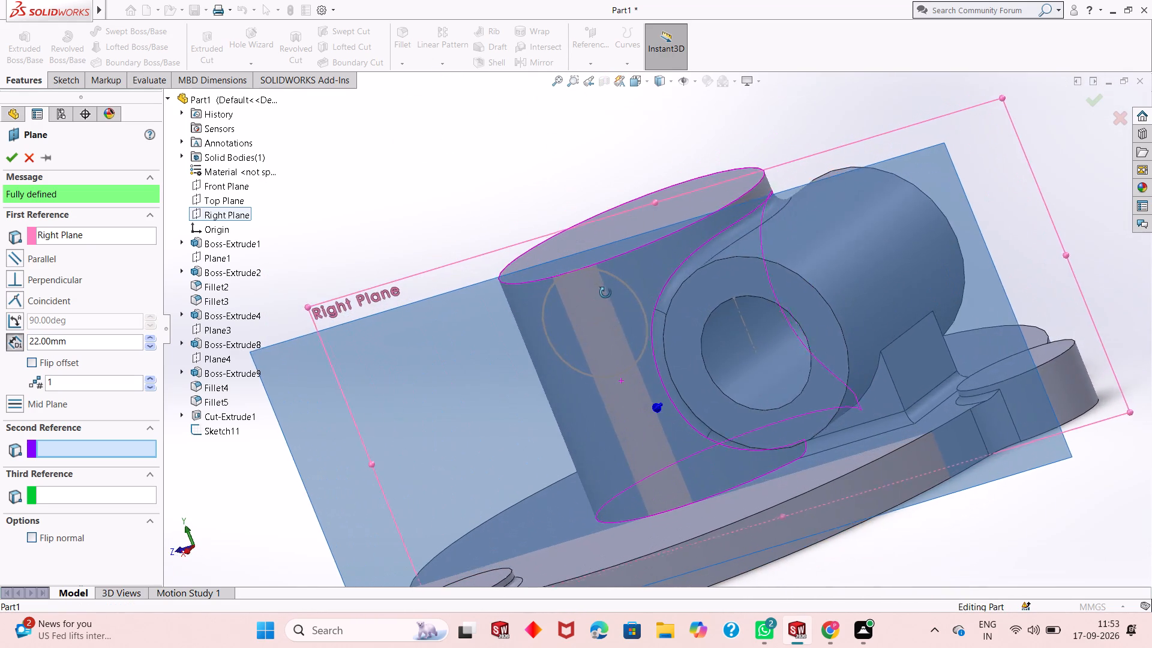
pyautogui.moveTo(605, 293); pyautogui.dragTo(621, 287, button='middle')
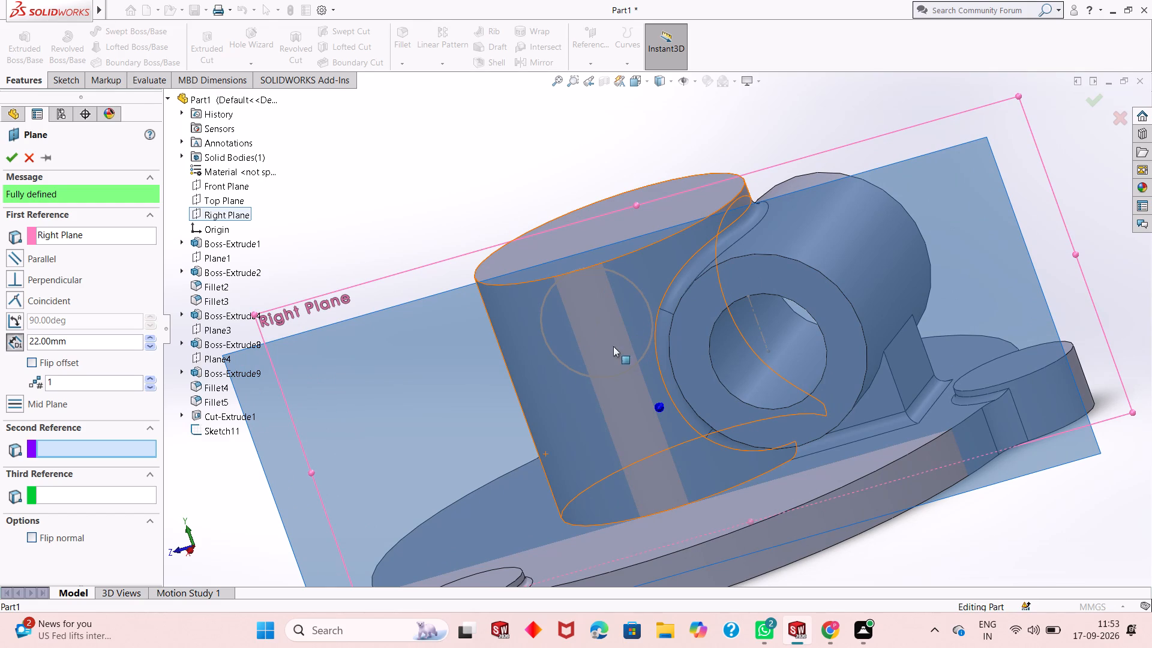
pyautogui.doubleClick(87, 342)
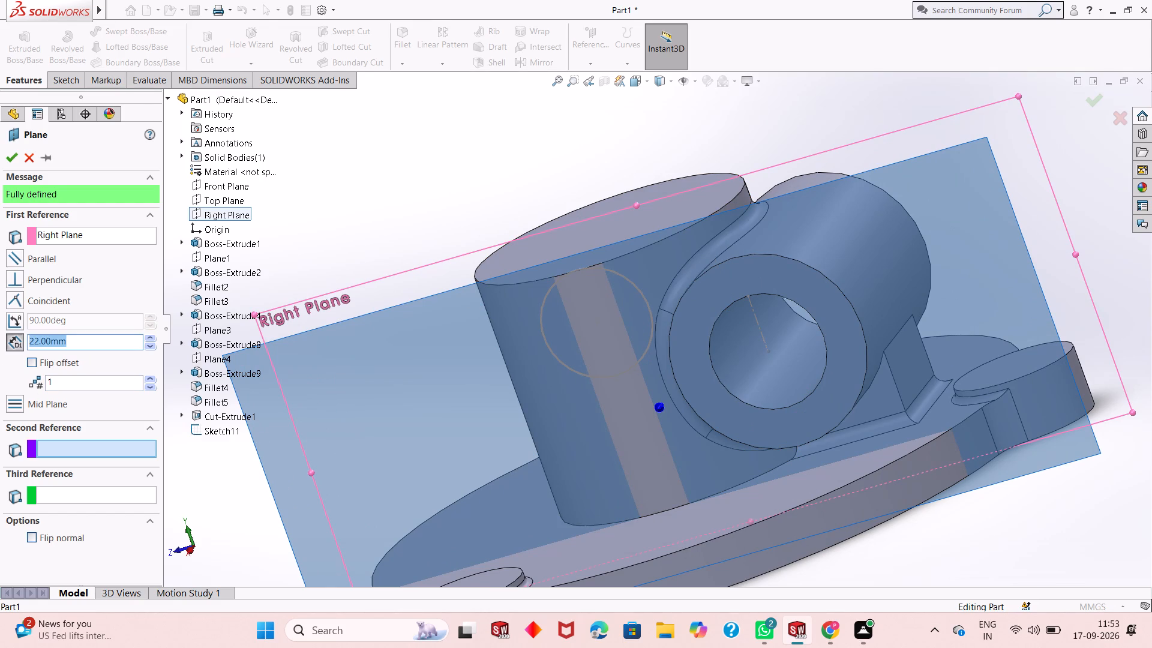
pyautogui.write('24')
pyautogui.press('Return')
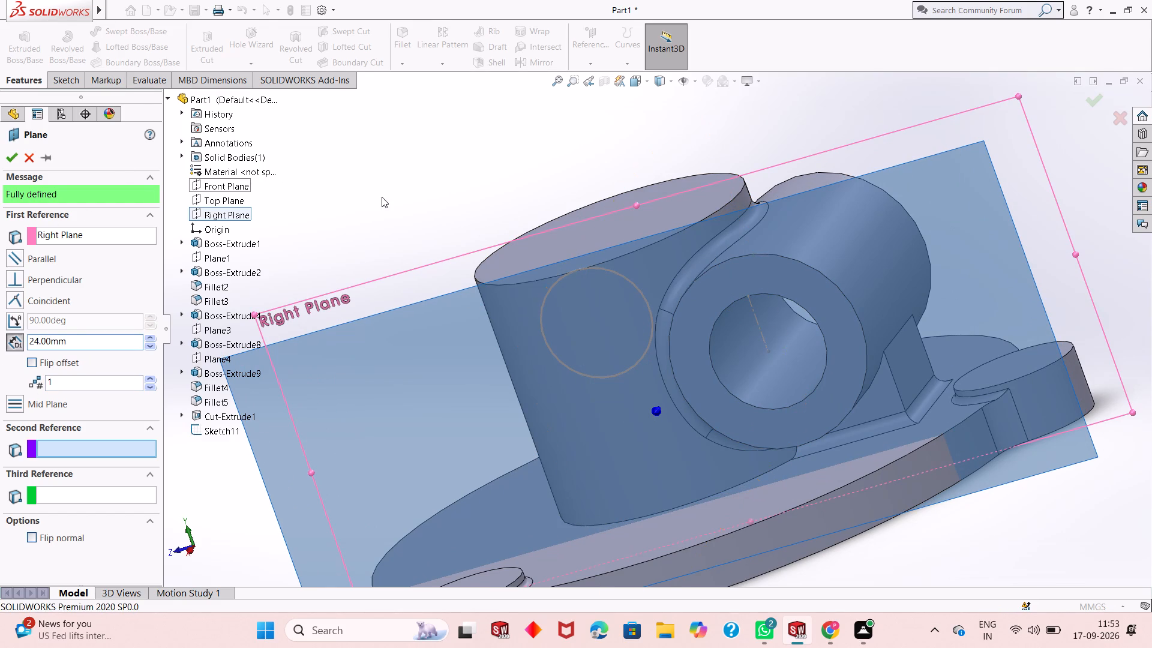
# Set the offset from the Right Plane to 23 mm, check it against the central cylinder's wall, and create the plane.
pyautogui.moveTo(596, 259); pyautogui.dragTo(569, 409, button='middle')
pyautogui.scroll(-1, 593, 296)
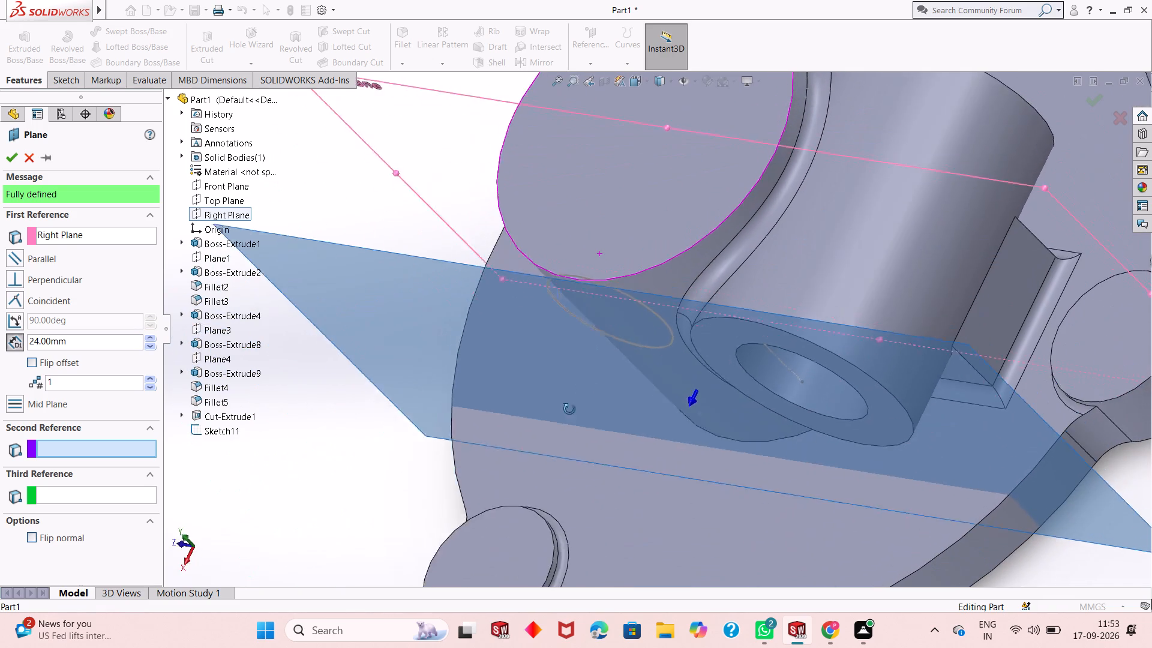
pyautogui.moveTo(569, 409); pyautogui.dragTo(557, 444, button='middle')
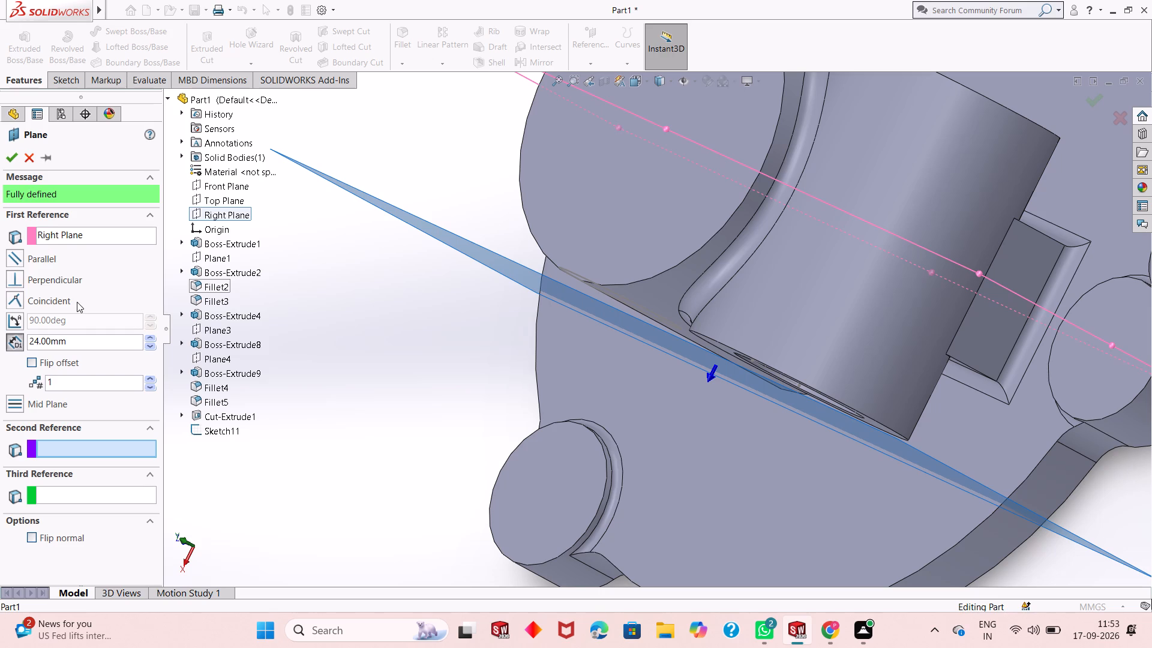
pyautogui.doubleClick(66, 348)
pyautogui.write('23')
pyautogui.press('Return')
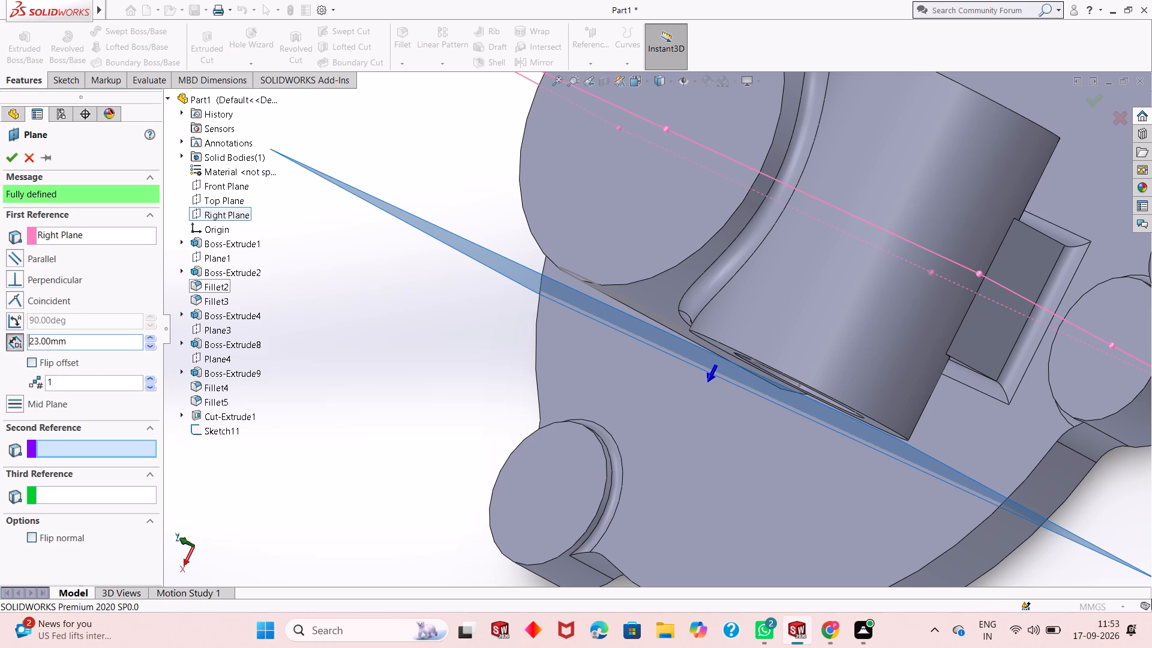
pyautogui.moveTo(535, 301); pyautogui.dragTo(534, 313, button='middle')
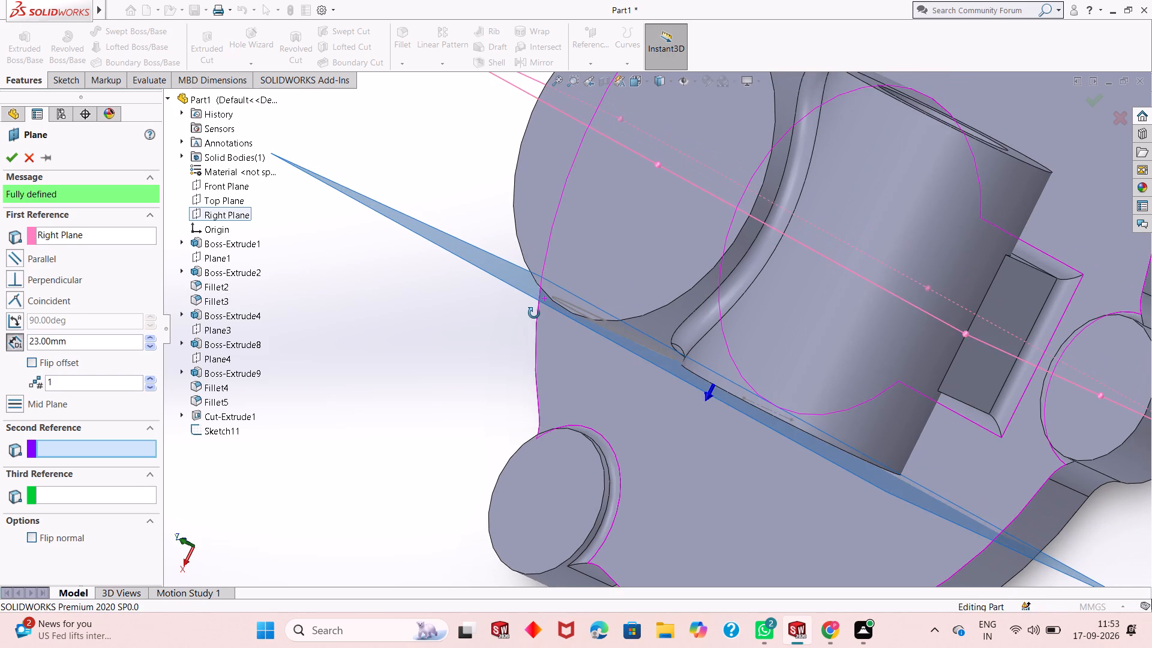
pyautogui.moveTo(534, 313); pyautogui.dragTo(539, 309, button='middle')
pyautogui.scroll(-6, 610, 314)
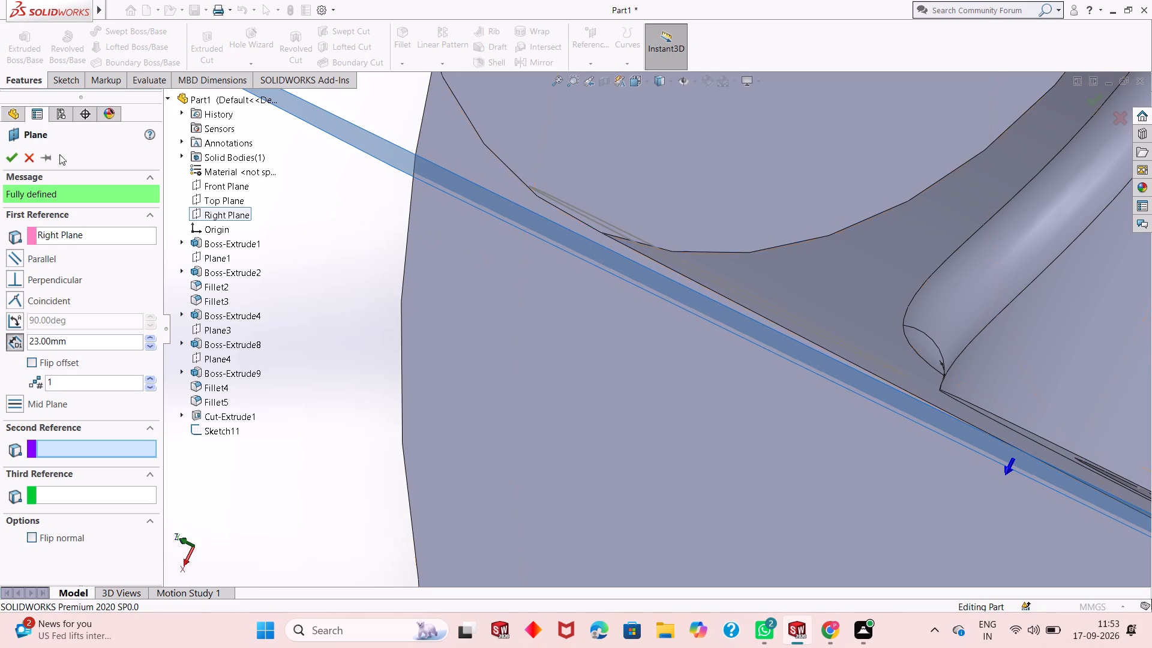
pyautogui.click(12, 156)
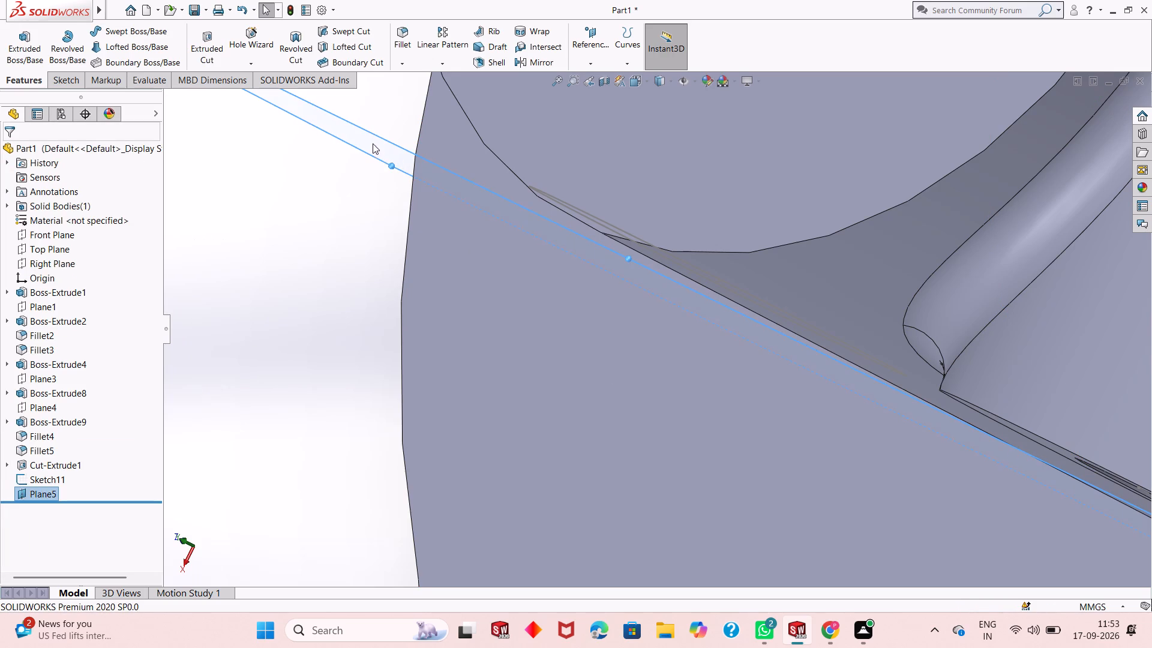
# Open a new sketch on the plane offset 23 mm from the Right Plane and view it face-on.
pyautogui.click(369, 139)
pyautogui.moveTo(372, 185); pyautogui.dragTo(383, 104, button='middle')
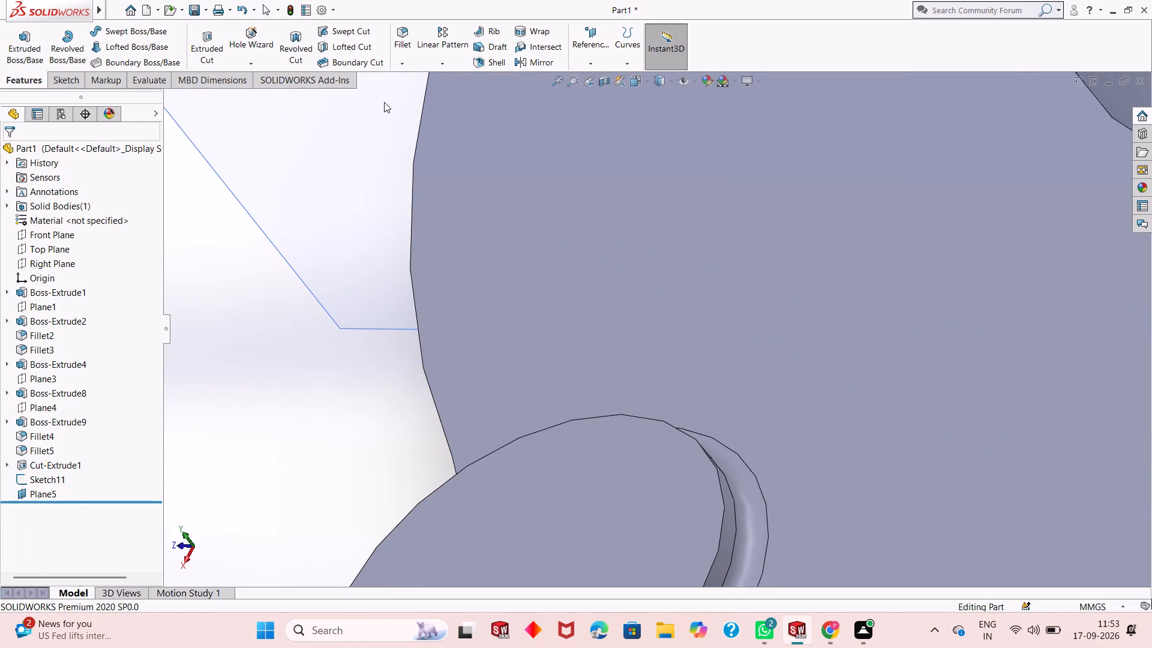
pyautogui.click(353, 149)
pyautogui.scroll(9, 281, 185)
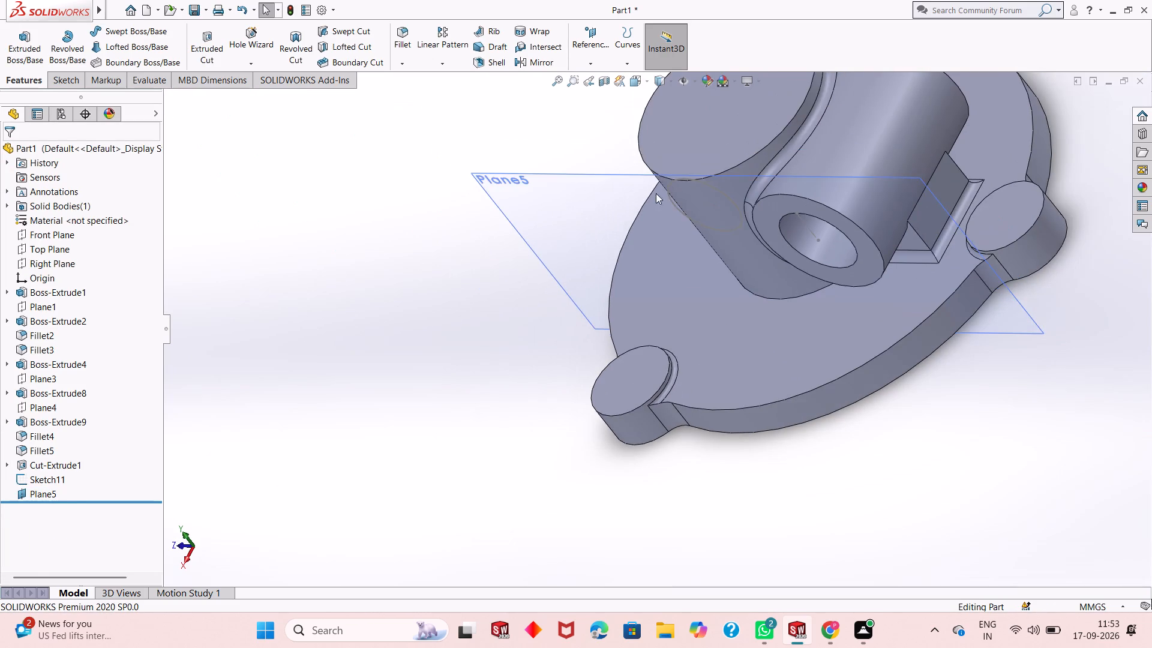
pyautogui.scroll(-3, 696, 175)
pyautogui.rightClick(475, 236)
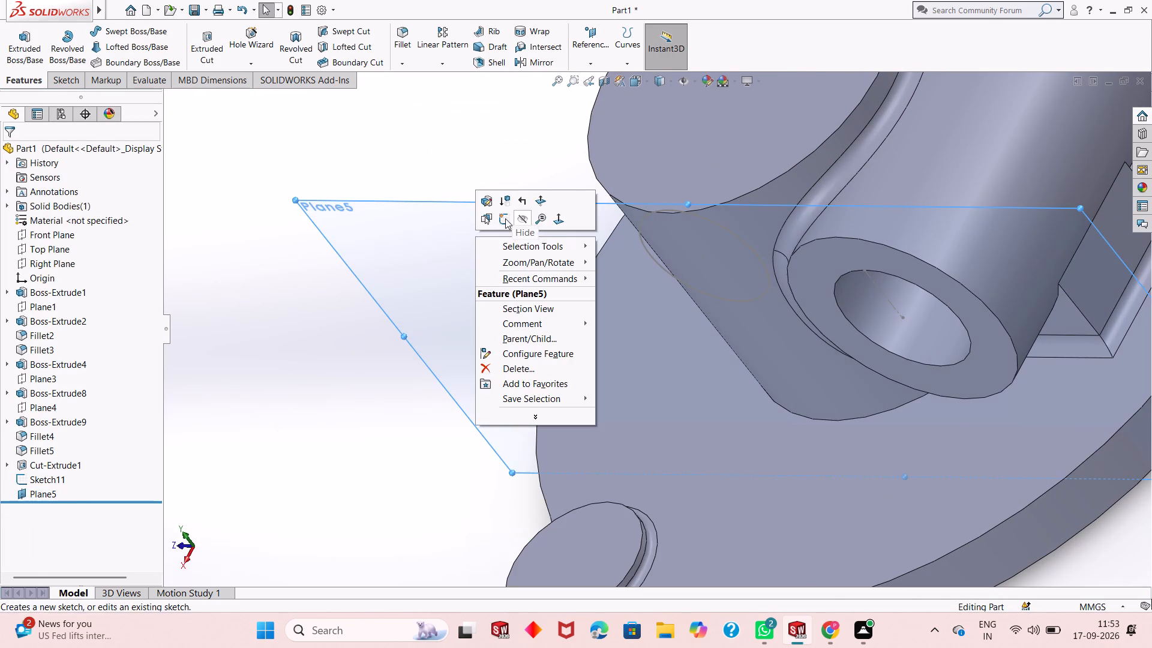
pyautogui.click(505, 218)
pyautogui.hotkey('ctrl', '8')
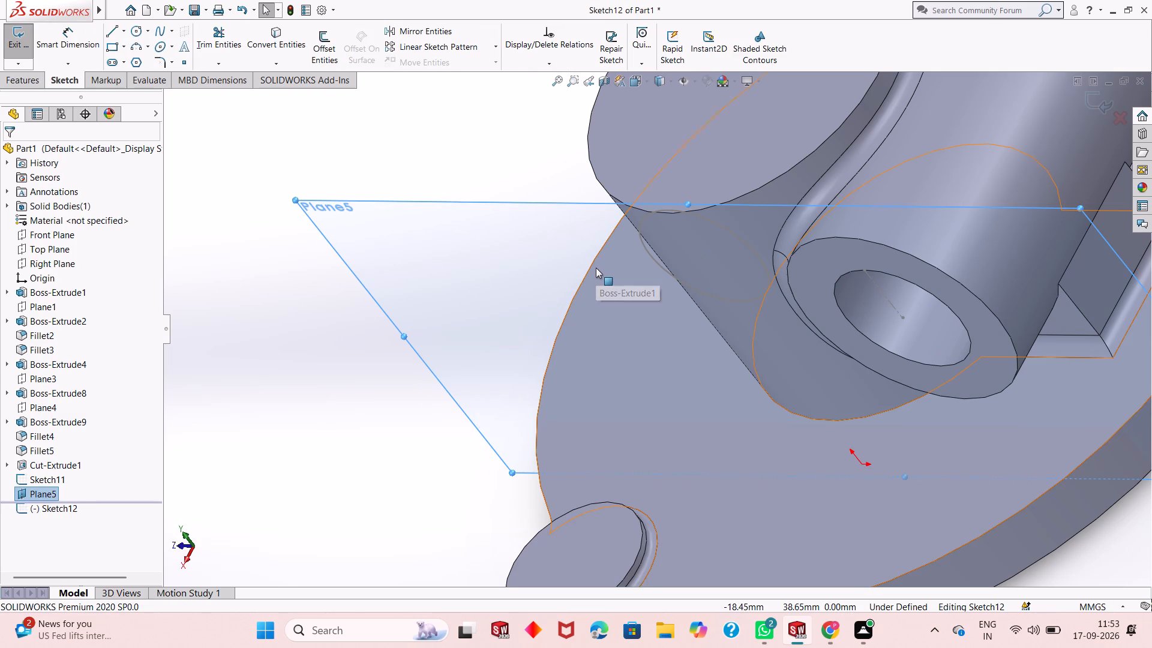
pyautogui.press('Escape')
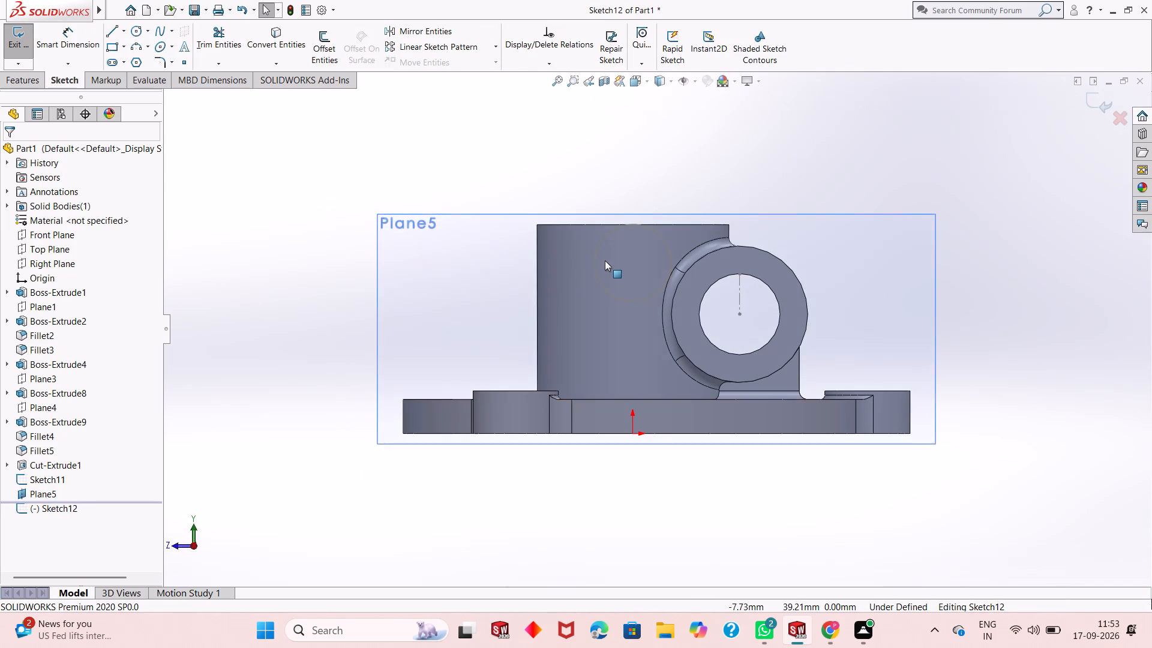
pyautogui.scroll(-2, 647, 244)
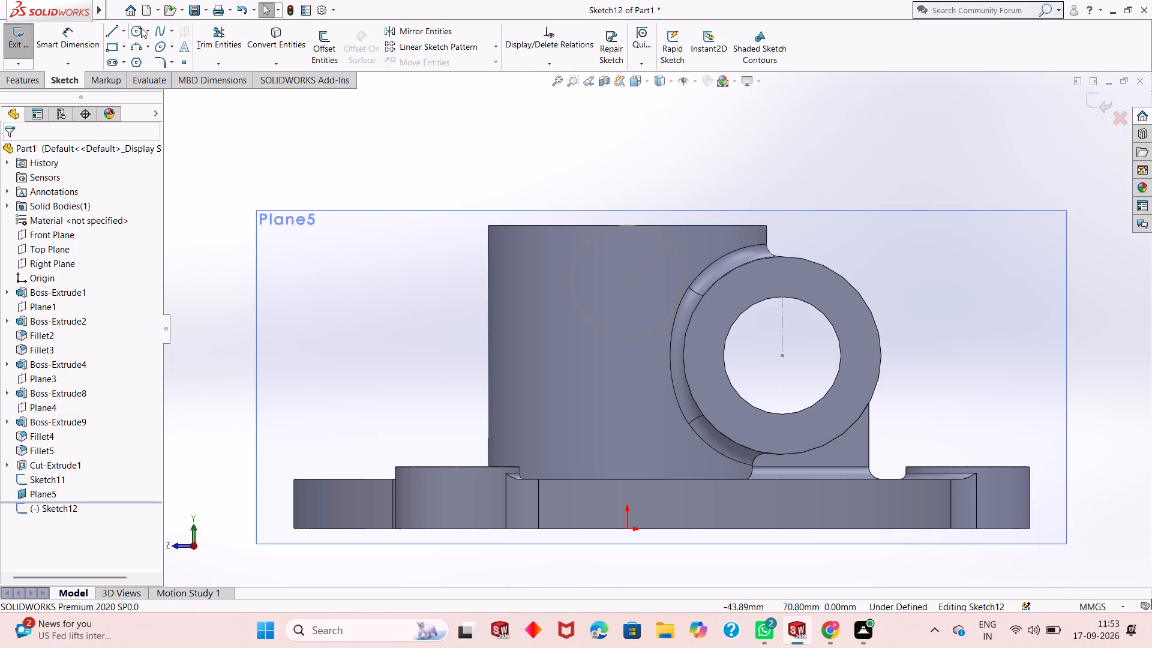
# Sketch a circle near the top of the central cylinder and set its diameter to 18 mm.
pyautogui.click(139, 32)
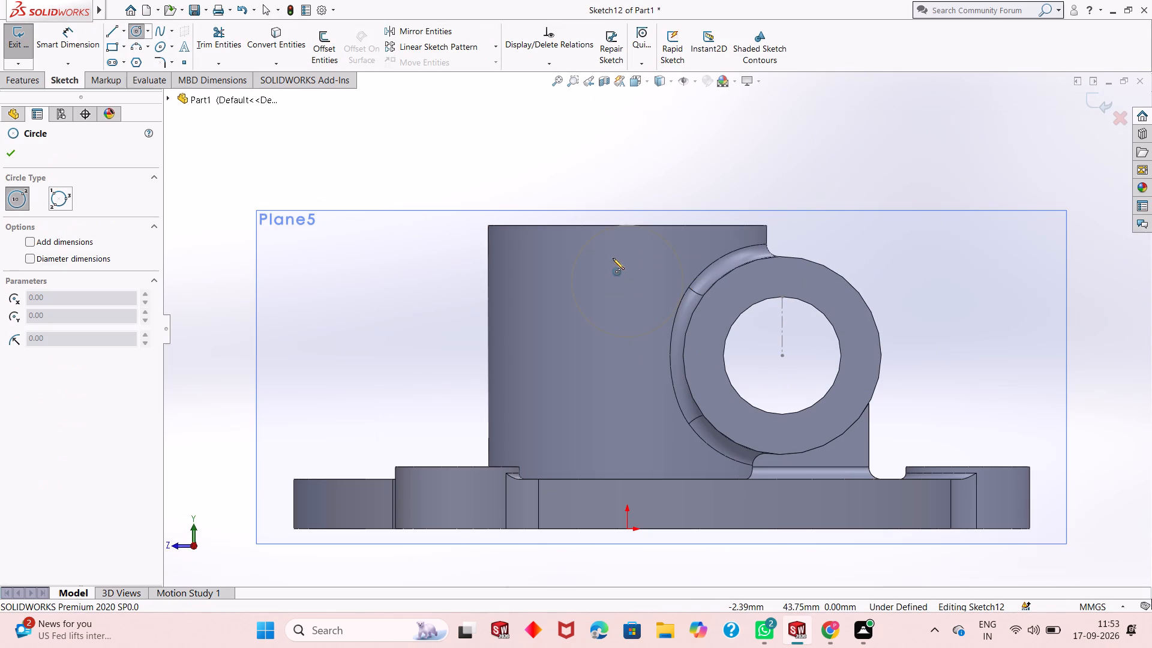
pyautogui.click(610, 250)
pyautogui.click(616, 289)
pyautogui.rightClick(616, 289)
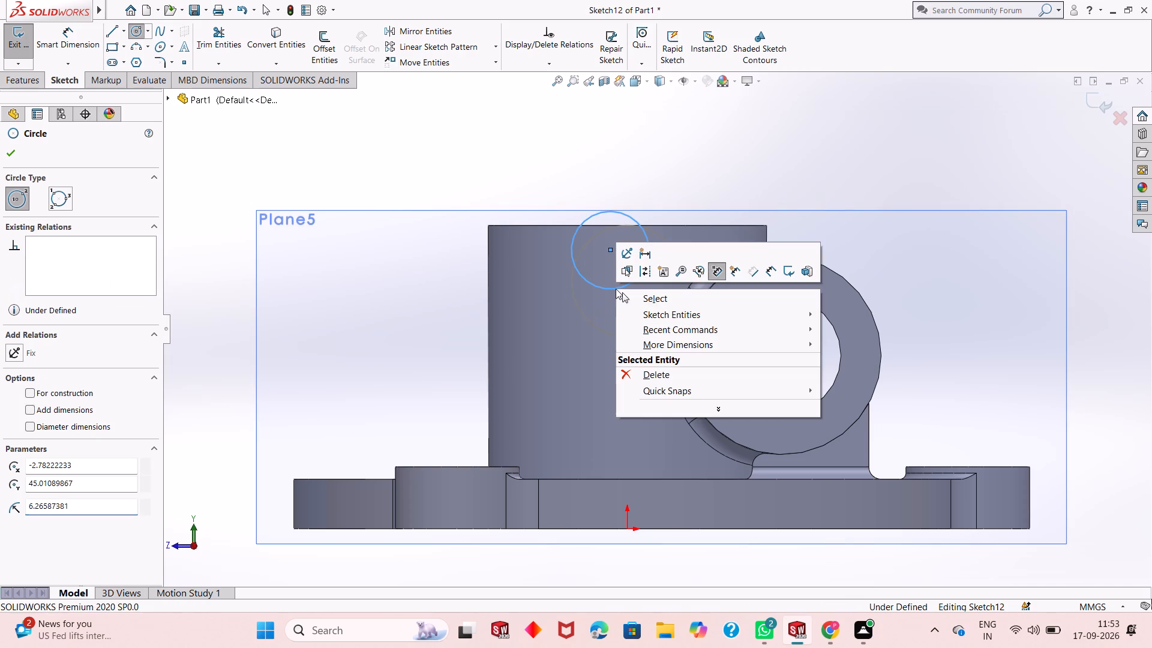
pyautogui.click(624, 299)
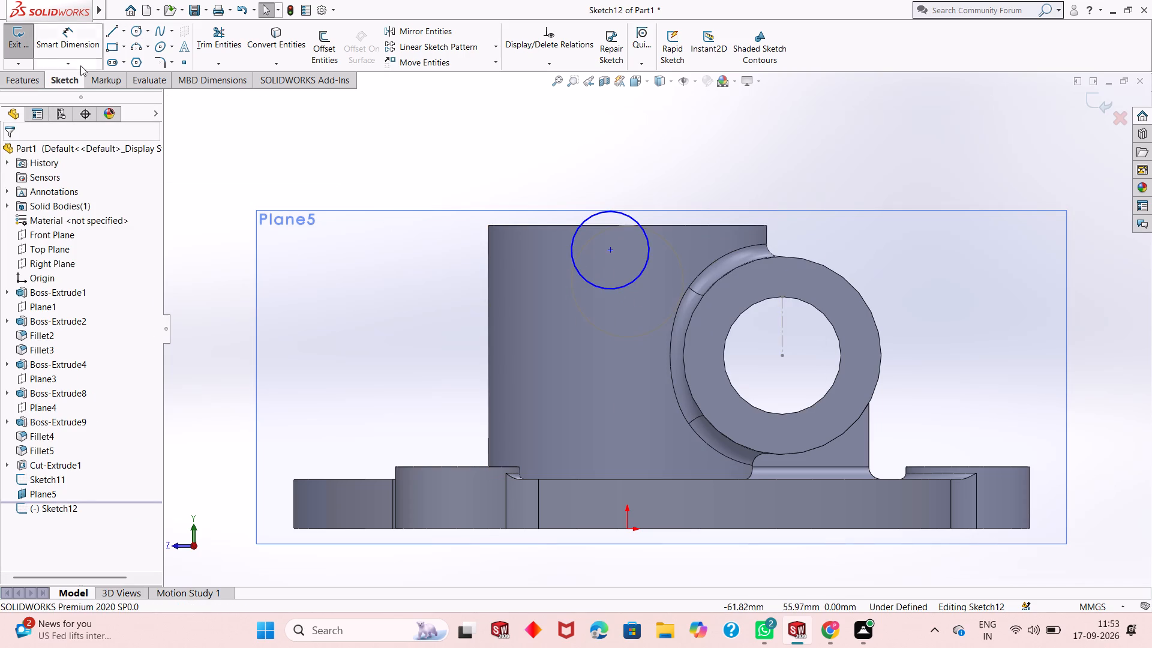
pyautogui.click(80, 38)
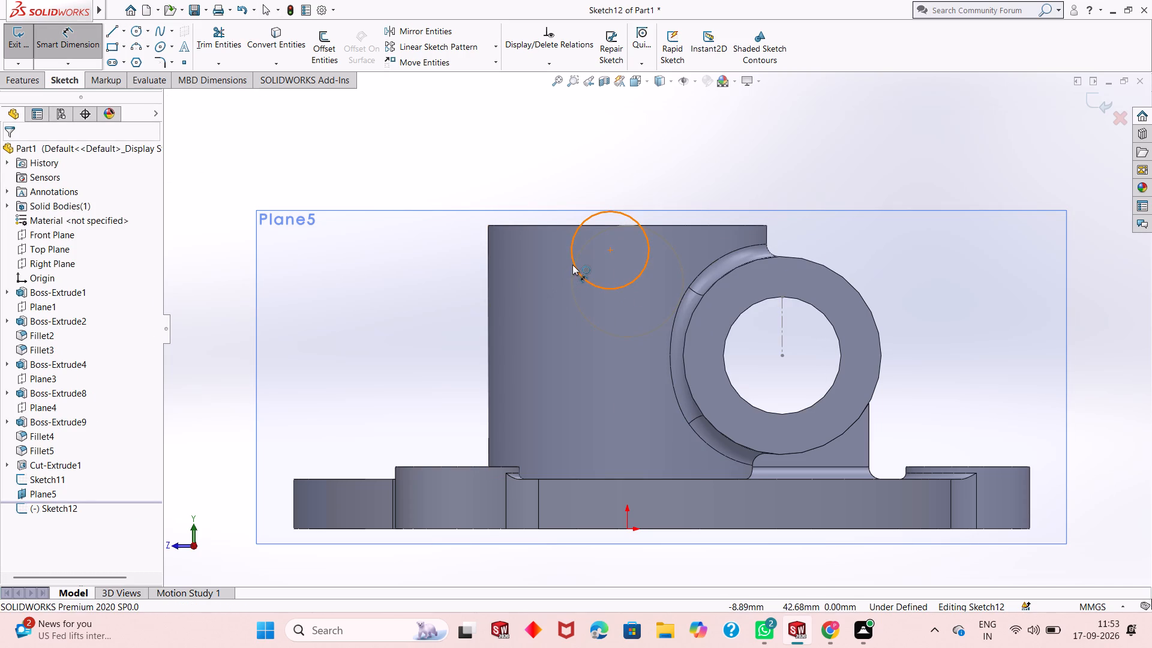
pyautogui.click(573, 265)
pyautogui.click(379, 365)
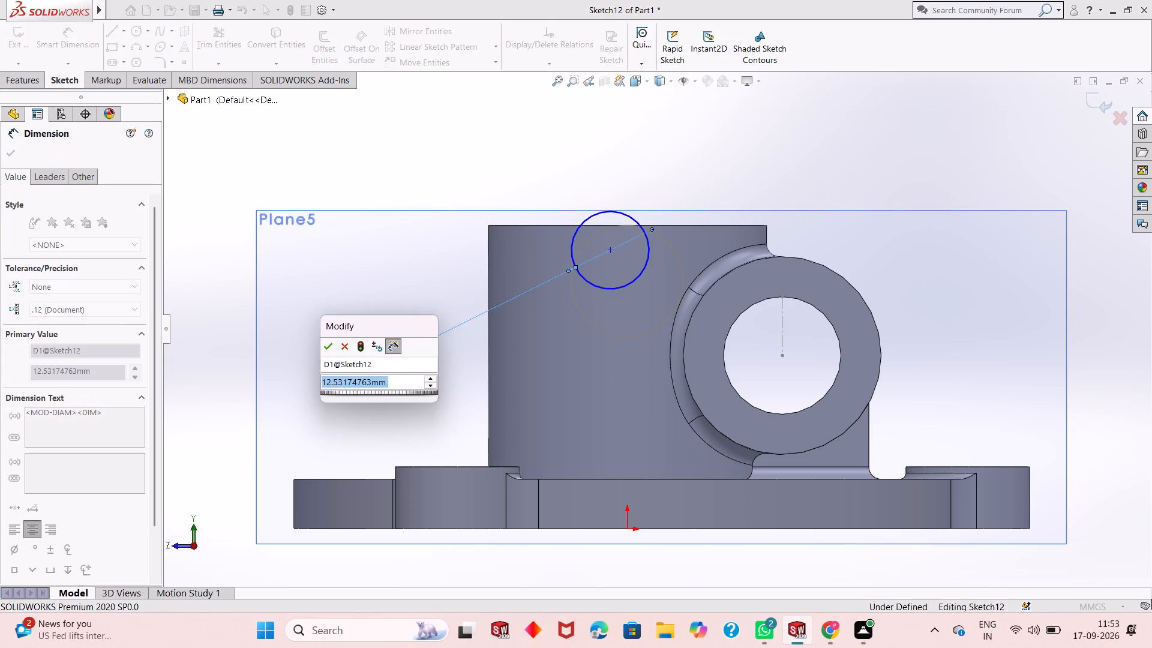
pyautogui.write('18')
pyautogui.press('Return')
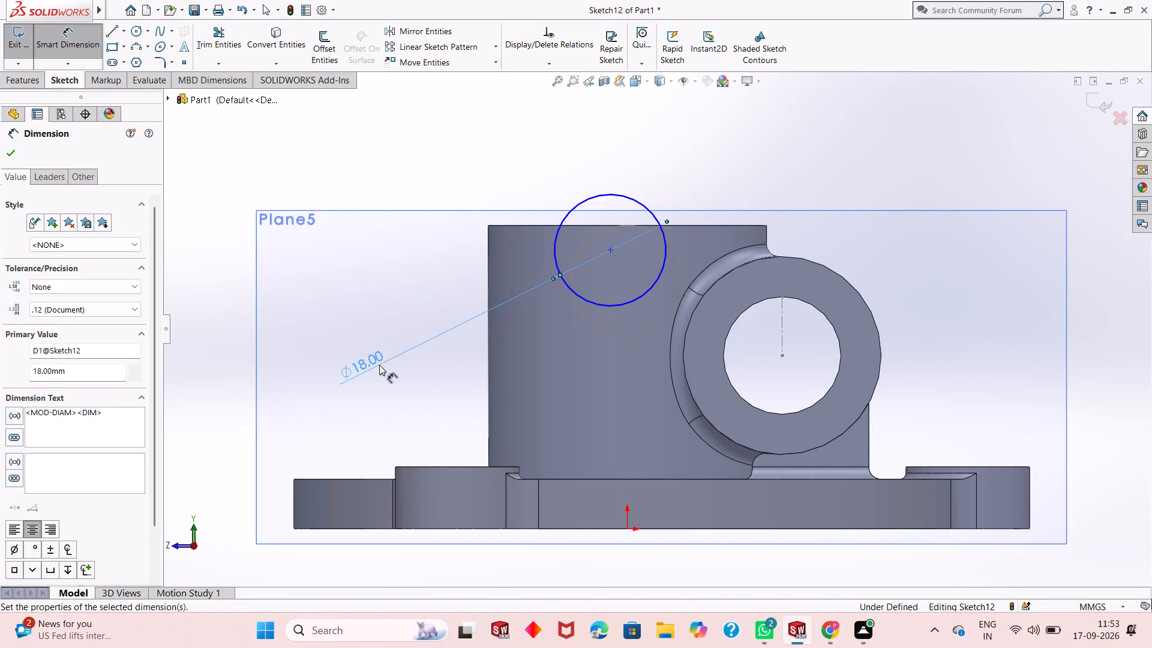
# Dimension the circle's centre 40 mm vertically above the origin.
pyautogui.click(610, 252)
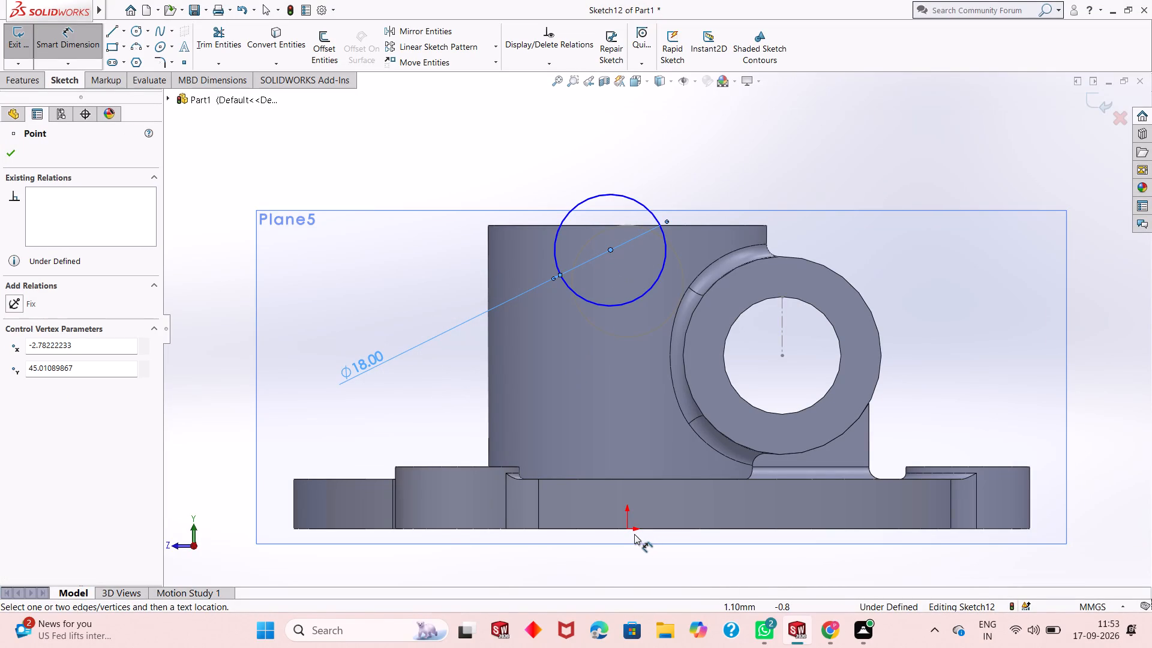
pyautogui.click(626, 530)
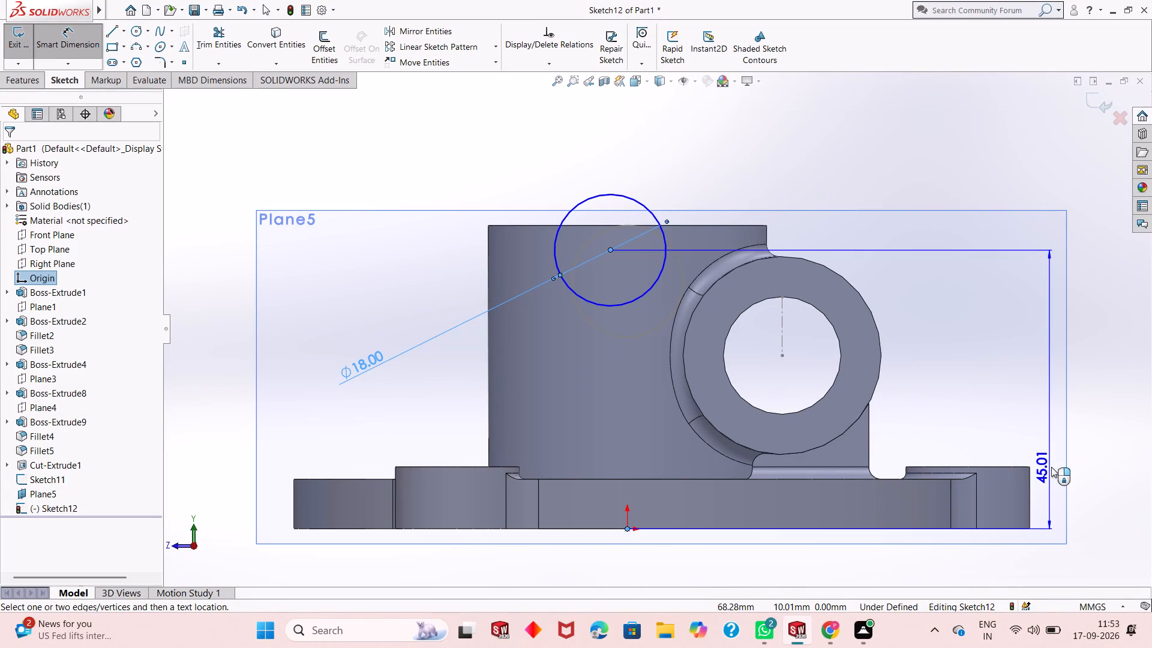
pyautogui.click(1092, 455)
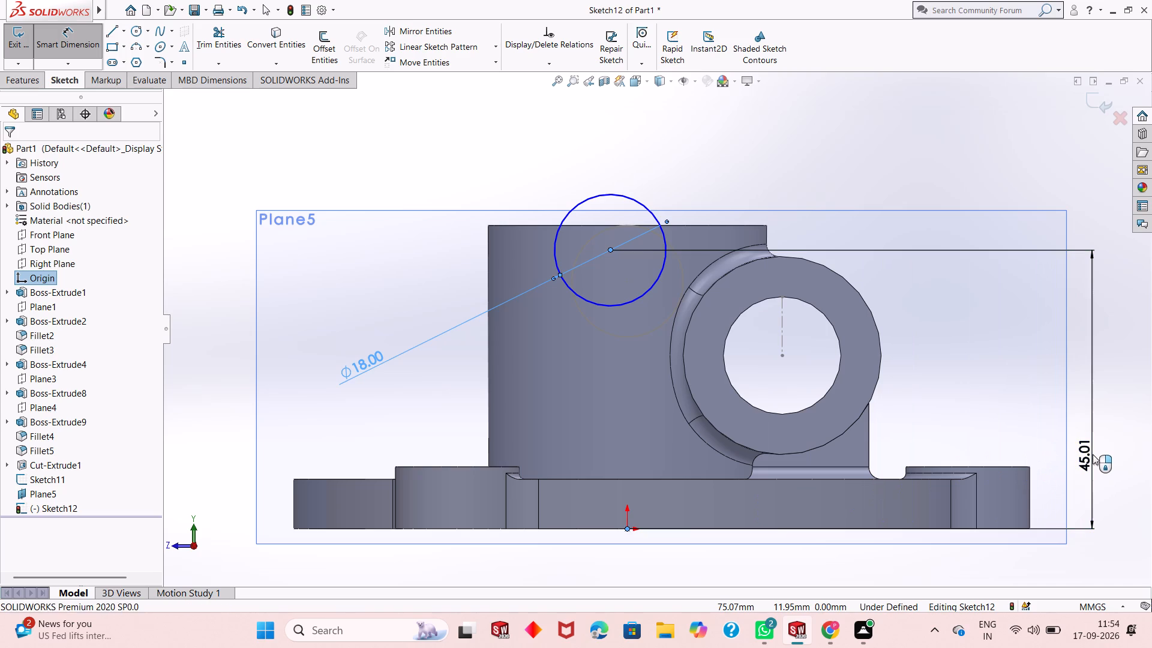
pyautogui.write('41')
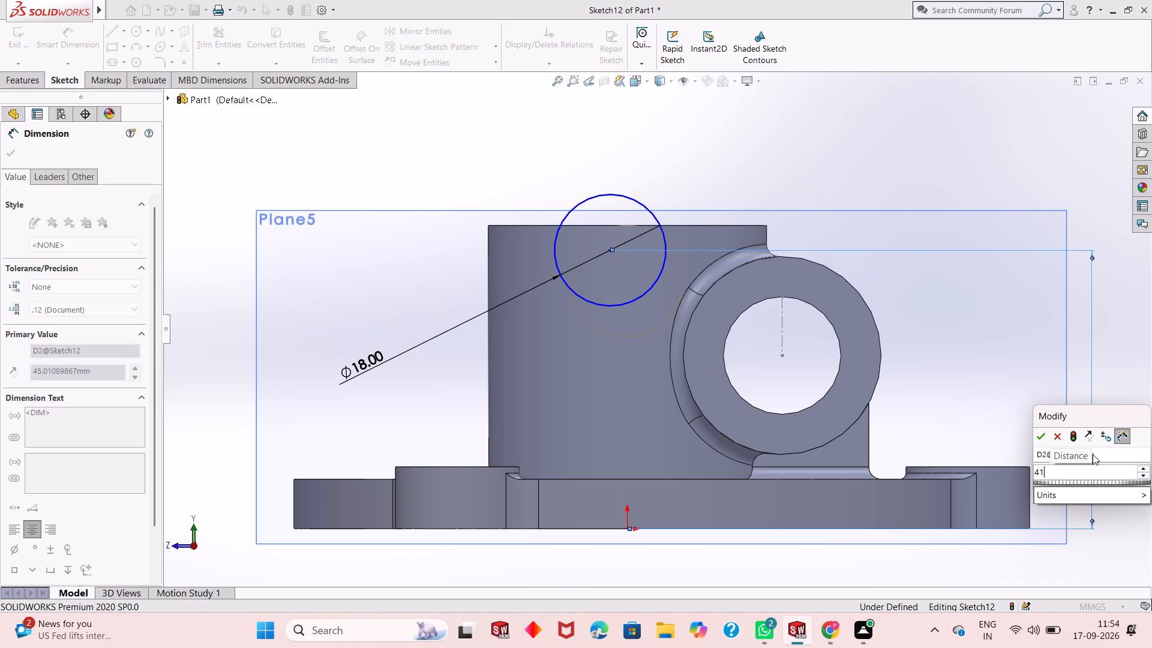
pyautogui.press('BackSpace')
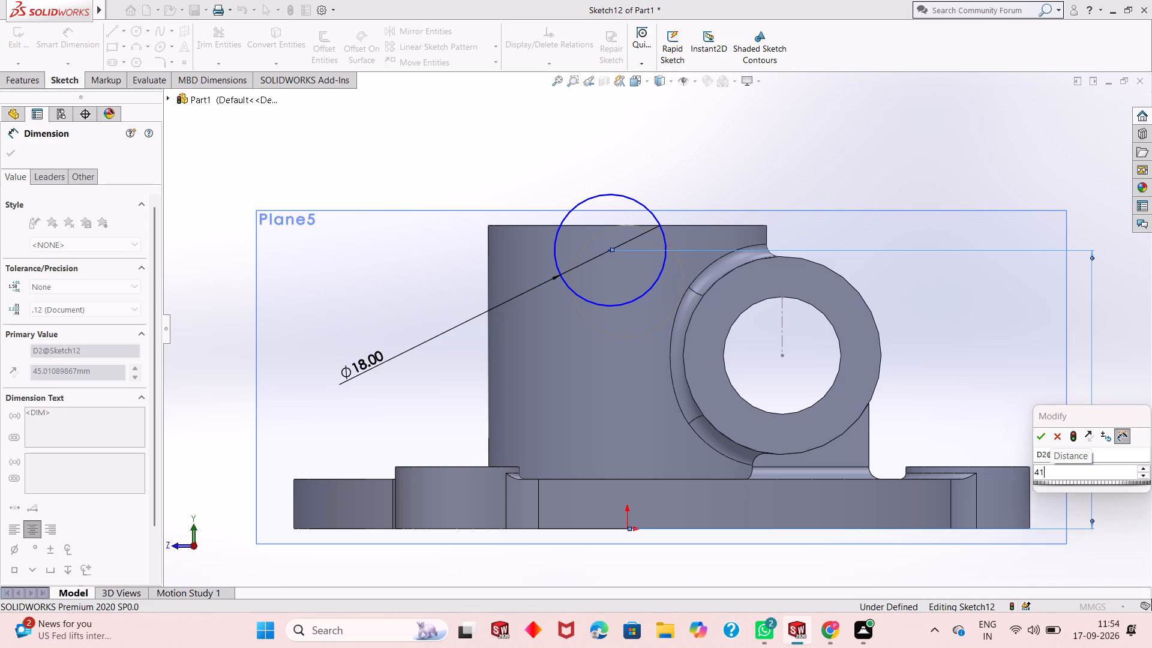
pyautogui.press('0')
pyautogui.press('Return')
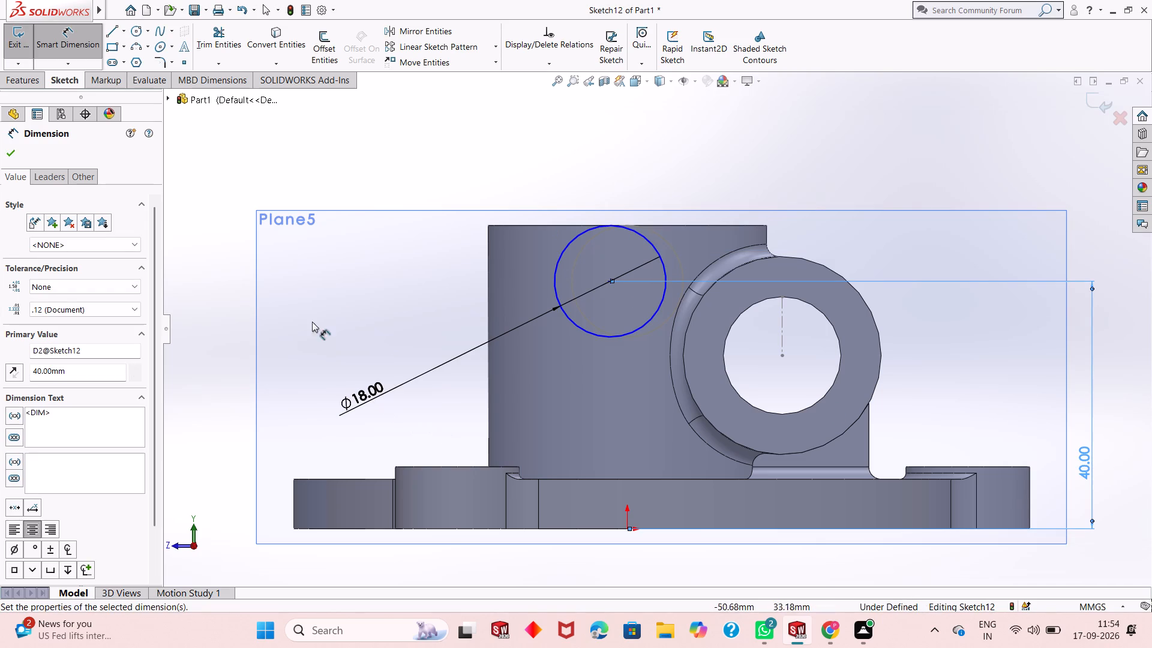
# Dimension the circle's centre 25 mm horizontally from the side cylinder's centre point.
pyautogui.click(610, 284)
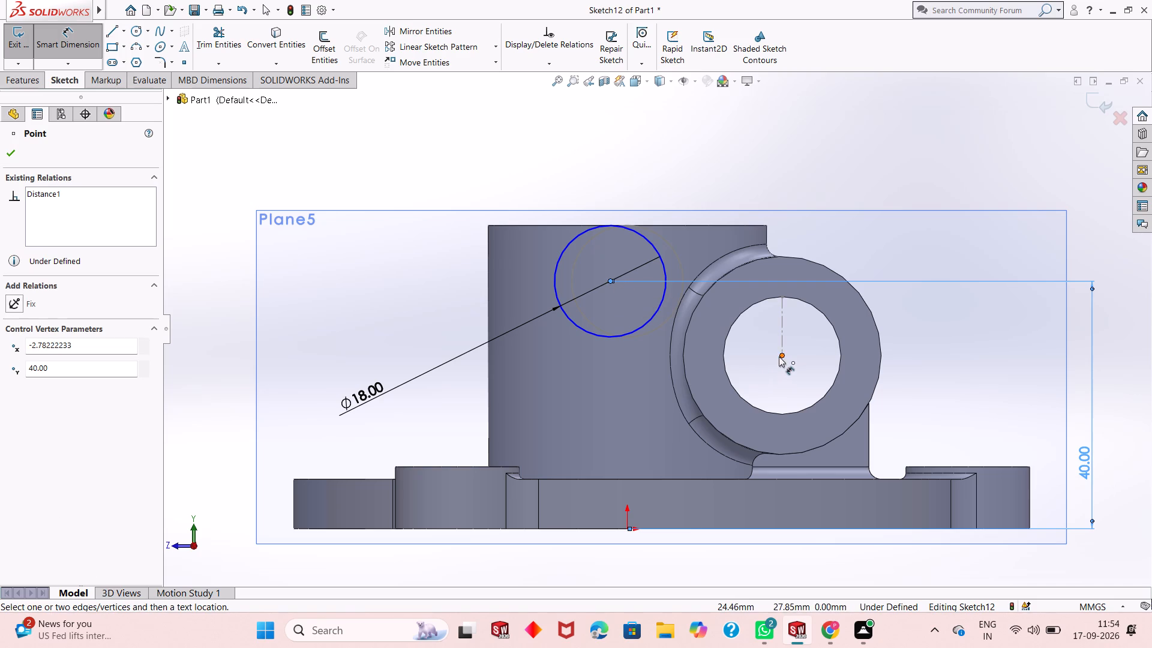
pyautogui.click(779, 356)
pyautogui.click(717, 571)
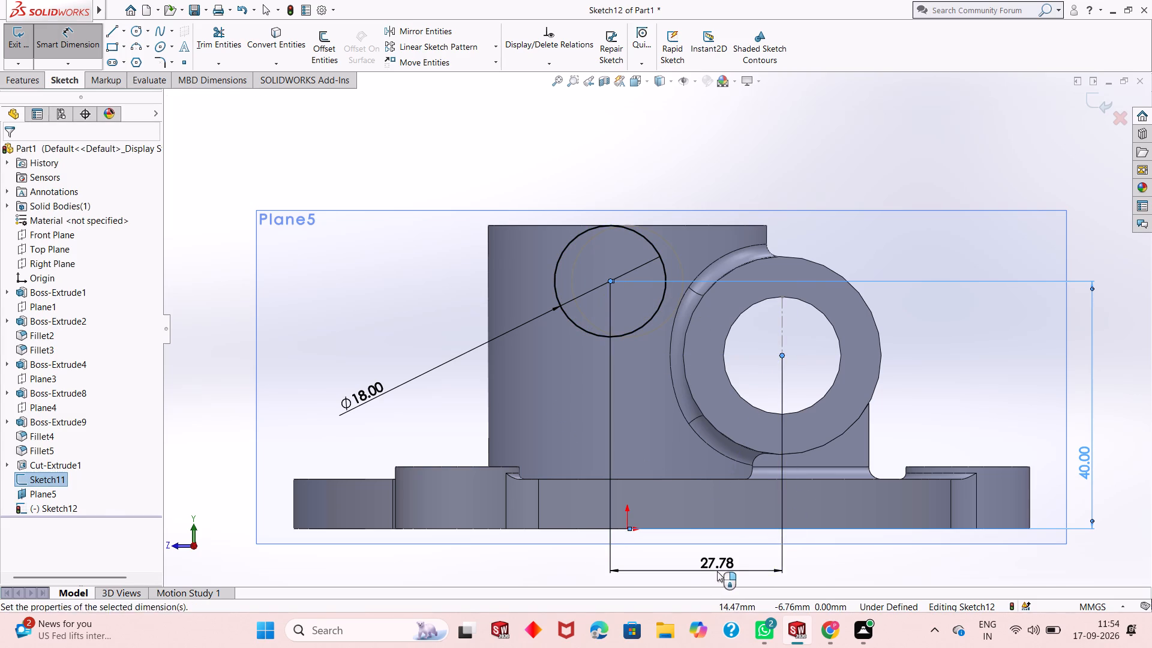
pyautogui.write('25')
pyautogui.press('Return')
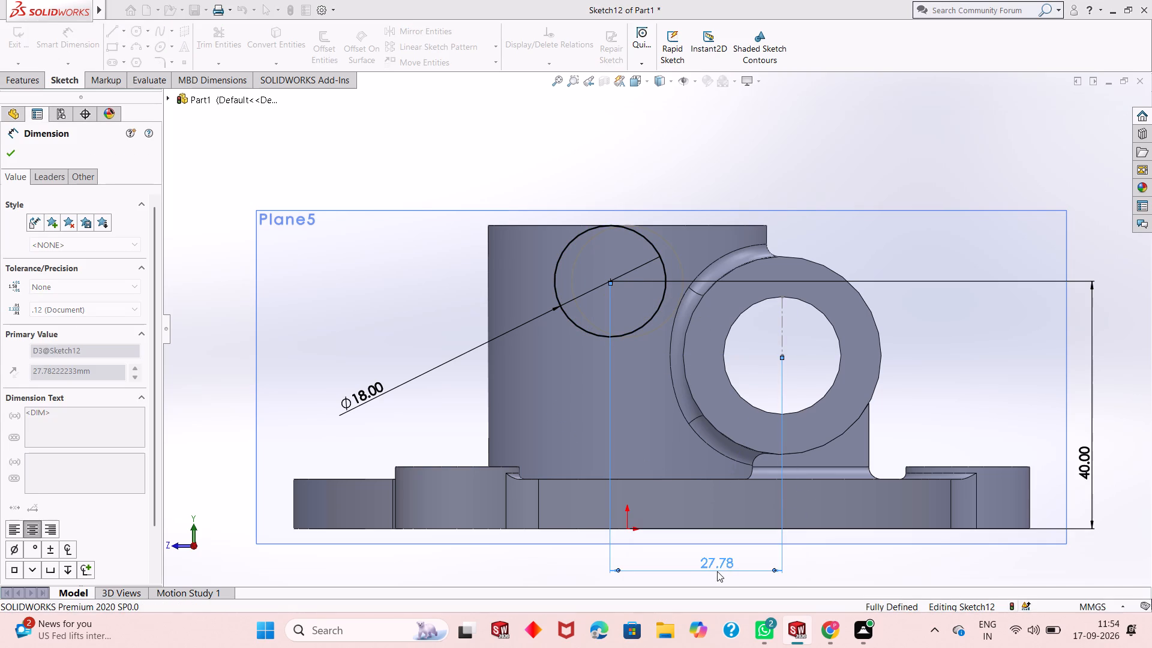
pyautogui.rightClick(736, 179)
pyautogui.click(749, 212)
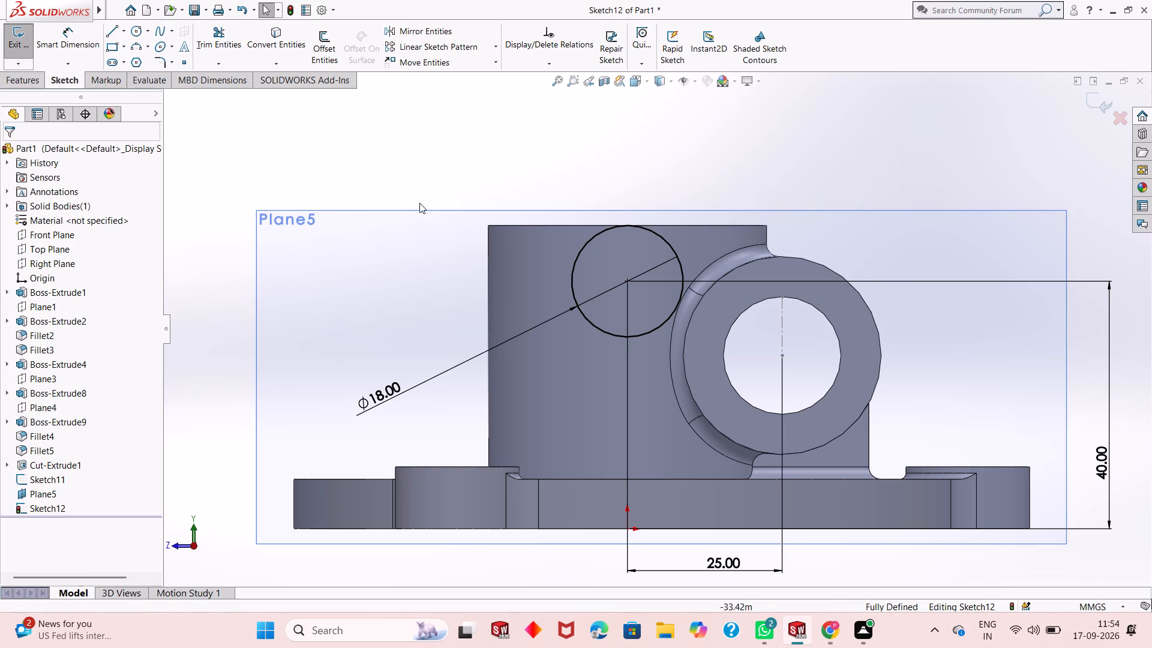
# Extrude the 18 mm circle as a blind, merged boss 46 mm deep, with the direction reversed through the central cylinder.
pyautogui.click(31, 85)
pyautogui.click(35, 54)
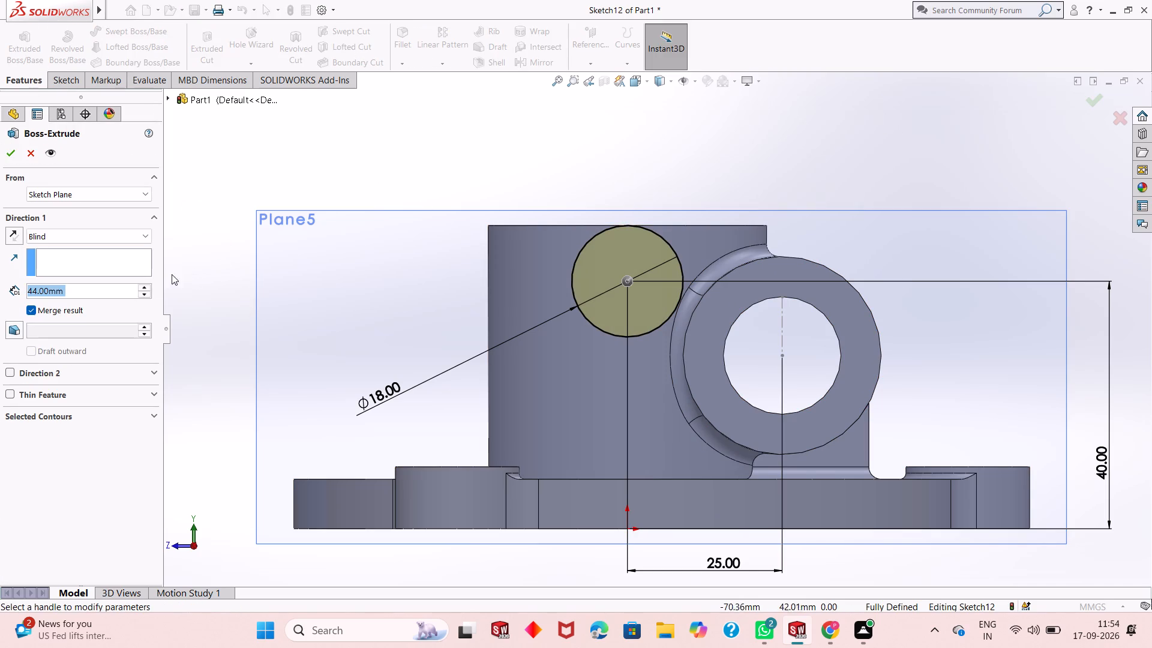
pyautogui.moveTo(625, 361); pyautogui.dragTo(573, 391, button='middle')
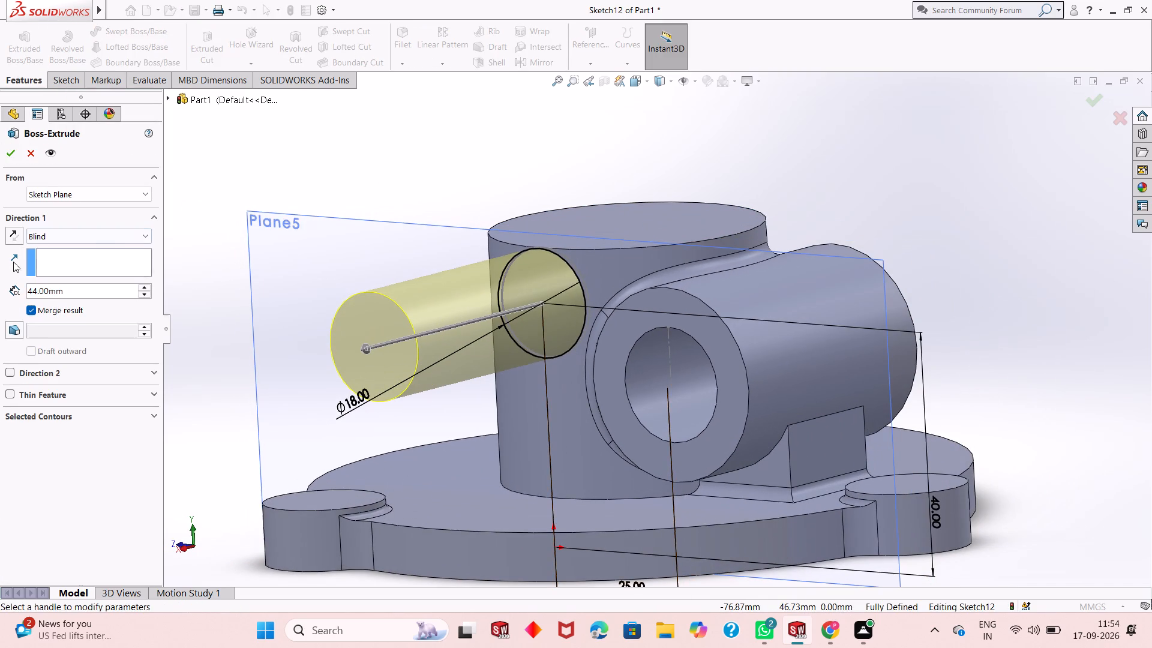
pyautogui.click(9, 241)
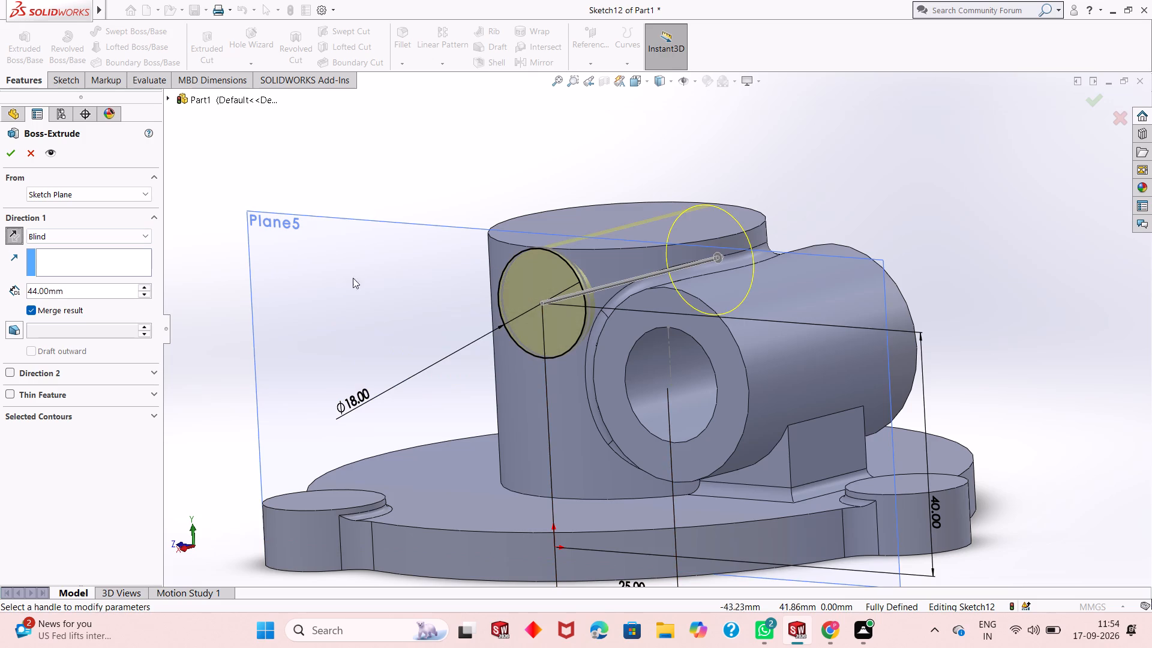
pyautogui.moveTo(630, 313); pyautogui.dragTo(563, 349, button='middle')
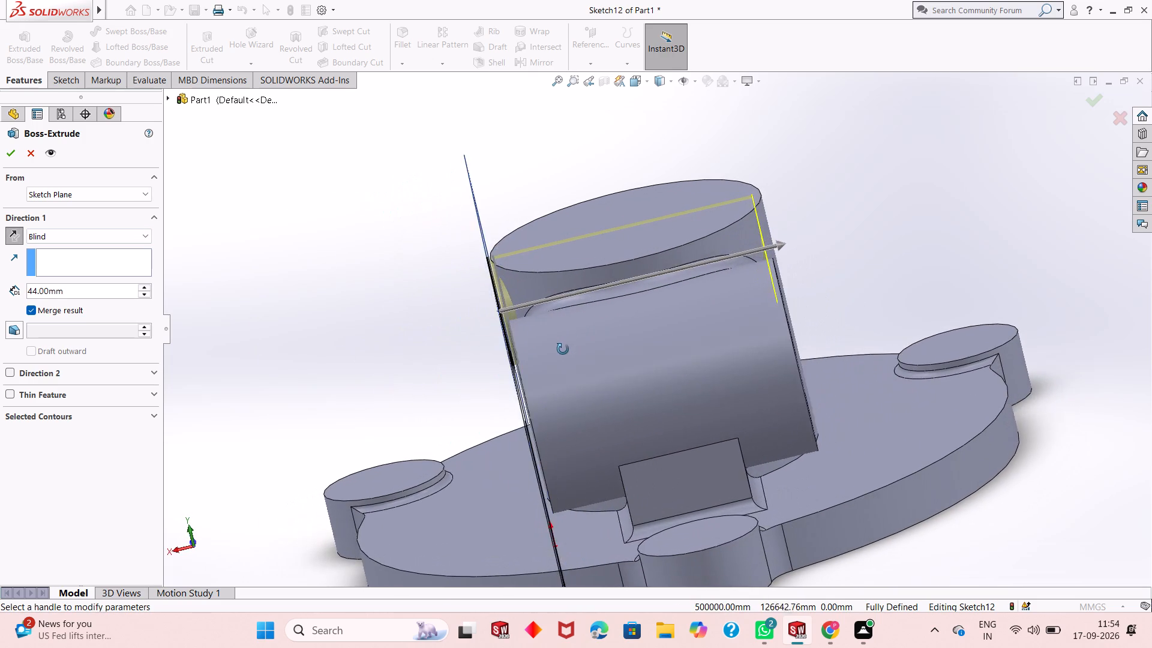
pyautogui.moveTo(563, 349); pyautogui.dragTo(615, 321, button='middle')
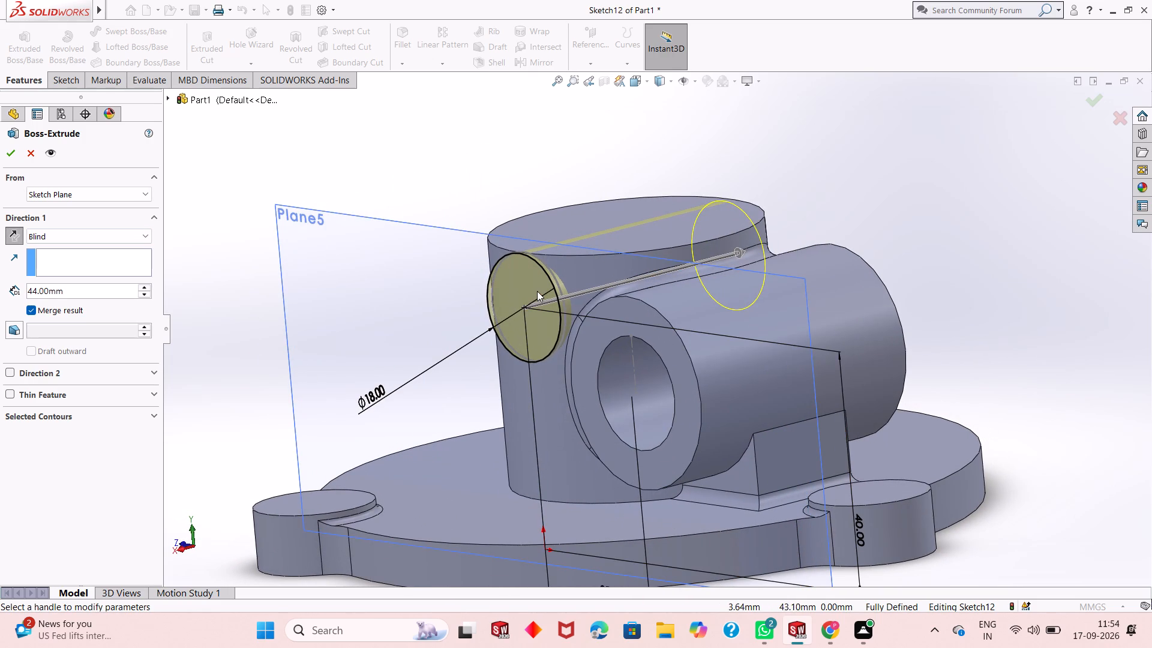
pyautogui.doubleClick(68, 288)
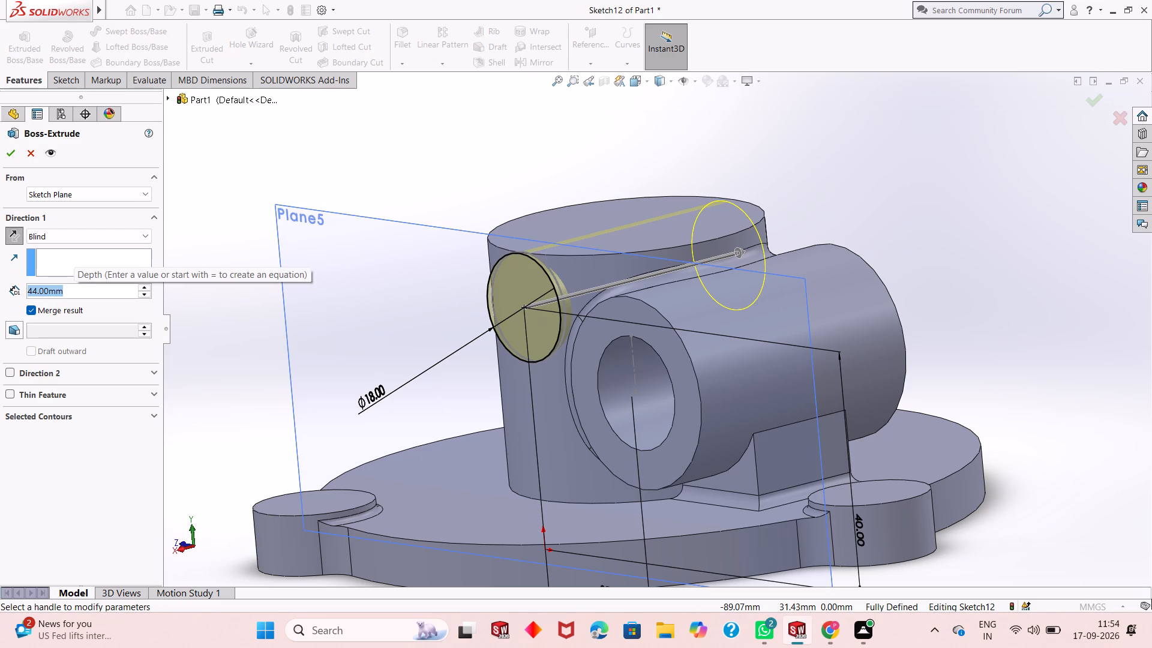
pyautogui.write('46')
pyautogui.press('Return')
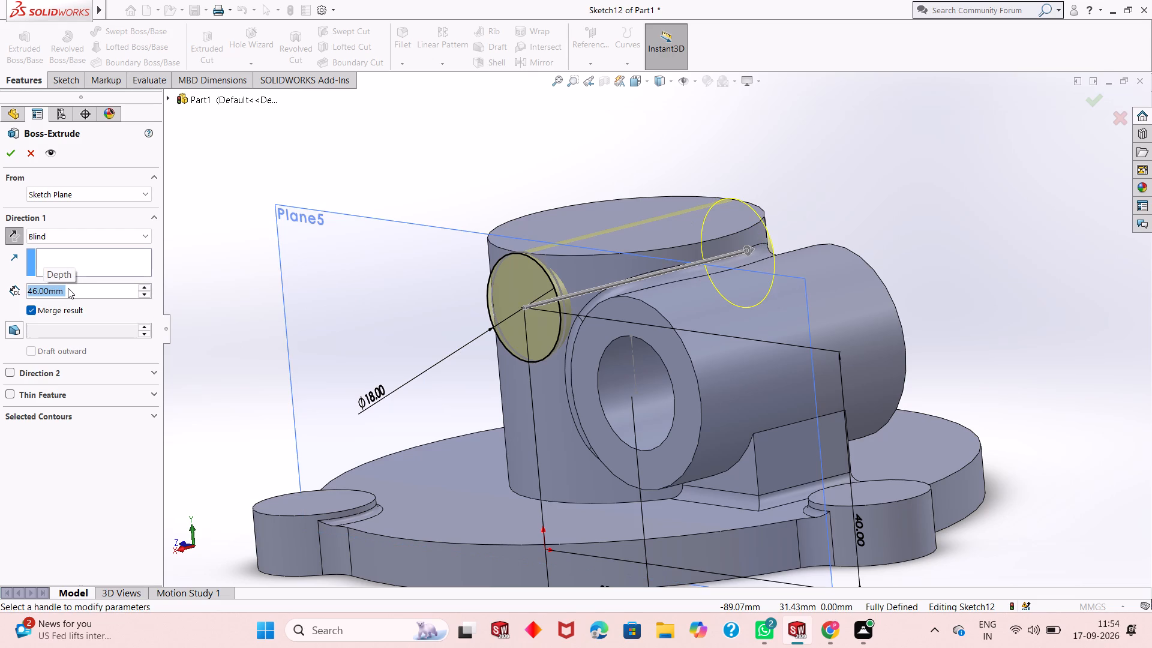
pyautogui.moveTo(620, 290); pyautogui.dragTo(578, 371, button='middle')
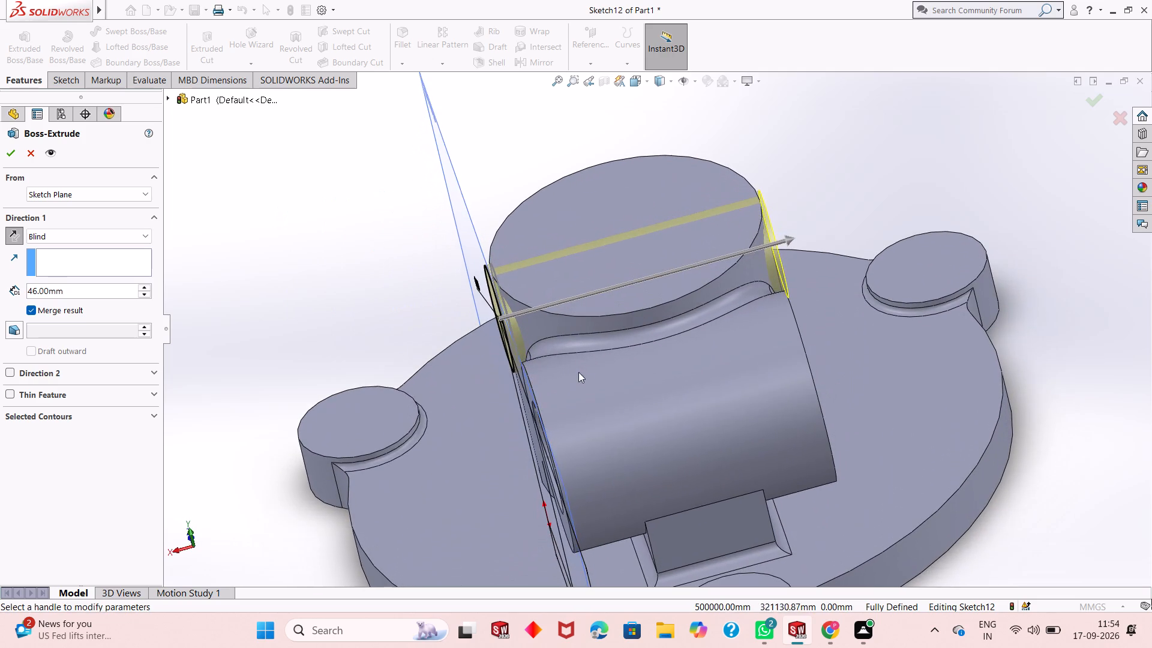
pyautogui.scroll(-6, 713, 225)
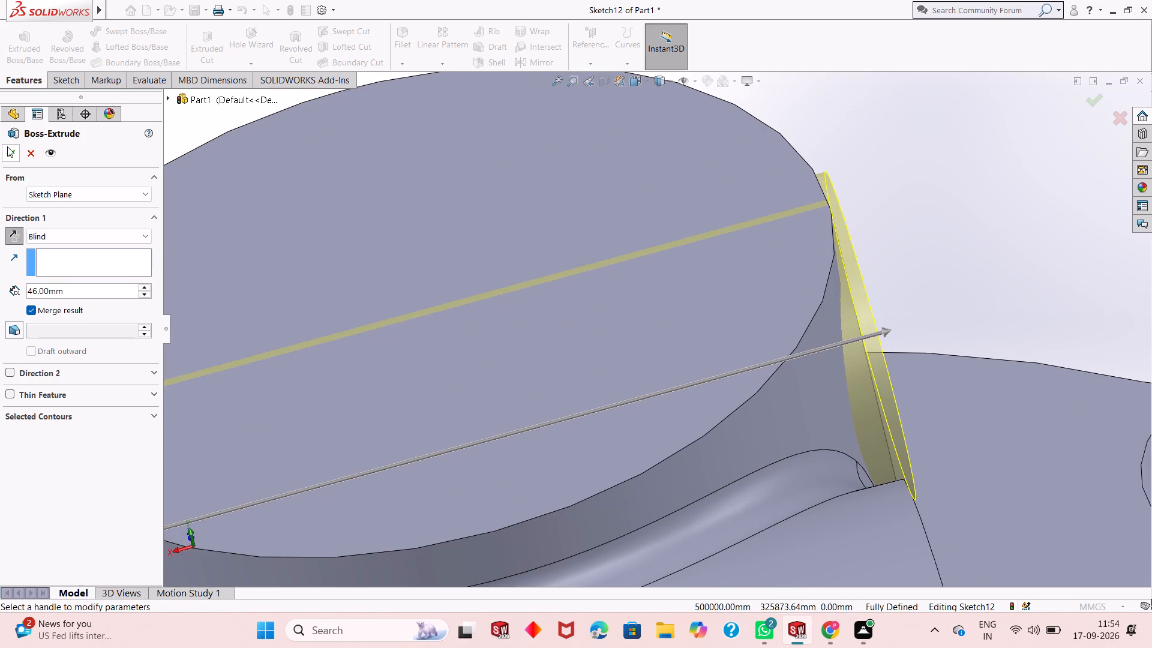
pyautogui.click(7, 146)
# Hide the plane offset 23 mm from the Right Plane.
pyautogui.moveTo(601, 393); pyautogui.dragTo(578, 304, button='middle')
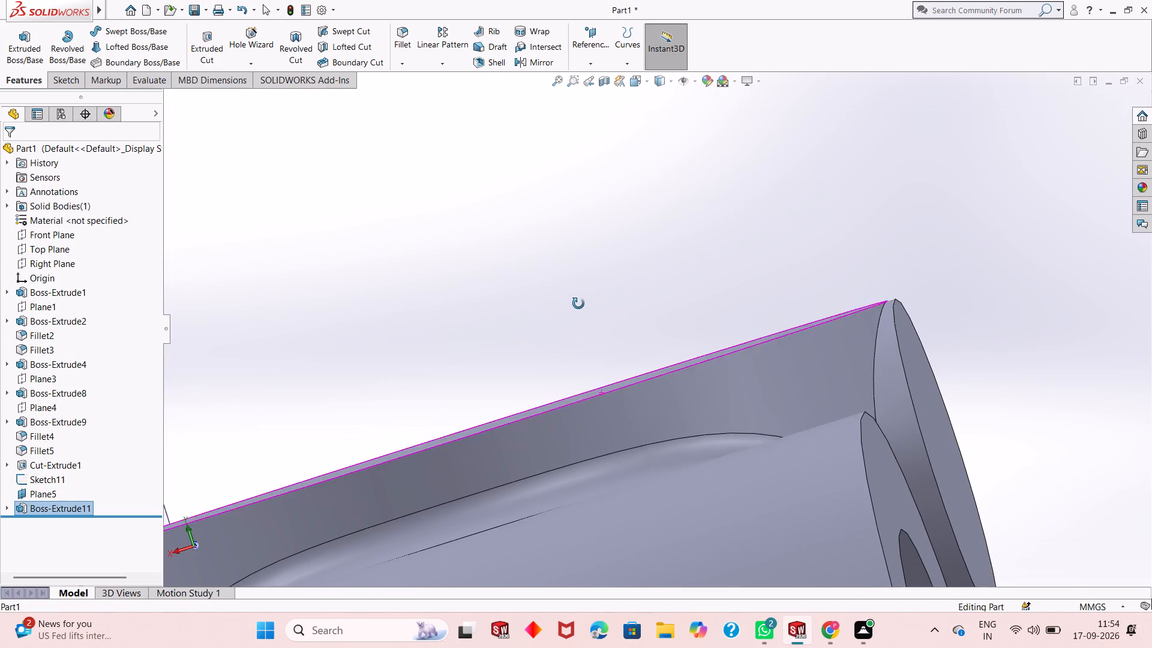
pyautogui.moveTo(578, 304); pyautogui.dragTo(552, 355, button='middle')
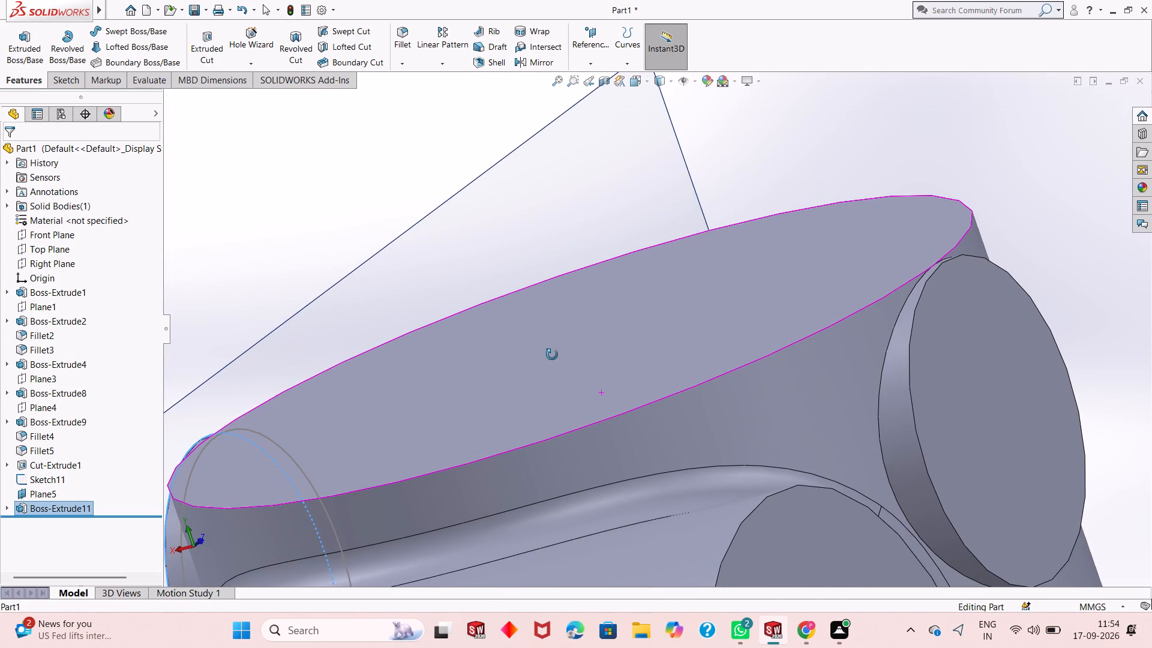
pyautogui.moveTo(552, 355); pyautogui.dragTo(625, 320, button='middle')
pyautogui.scroll(6, 617, 319)
pyautogui.moveTo(585, 413); pyautogui.dragTo(593, 349, button='middle')
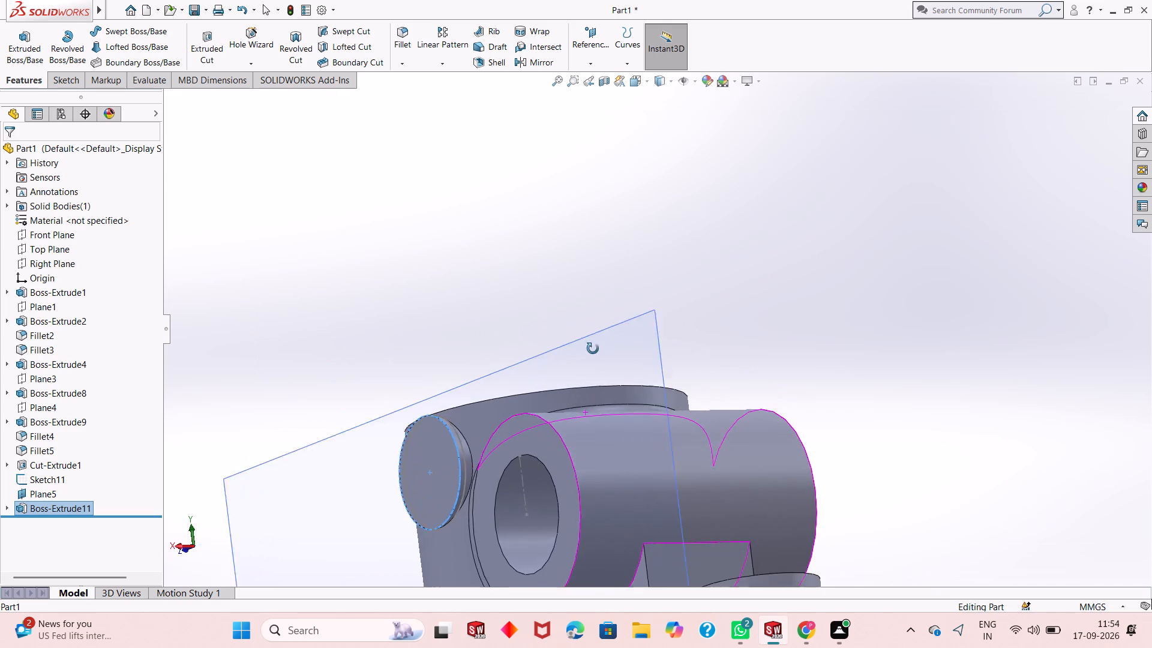
pyautogui.moveTo(593, 349); pyautogui.dragTo(611, 369, button='middle')
pyautogui.scroll(4, 333, 381)
pyautogui.rightClick(428, 404)
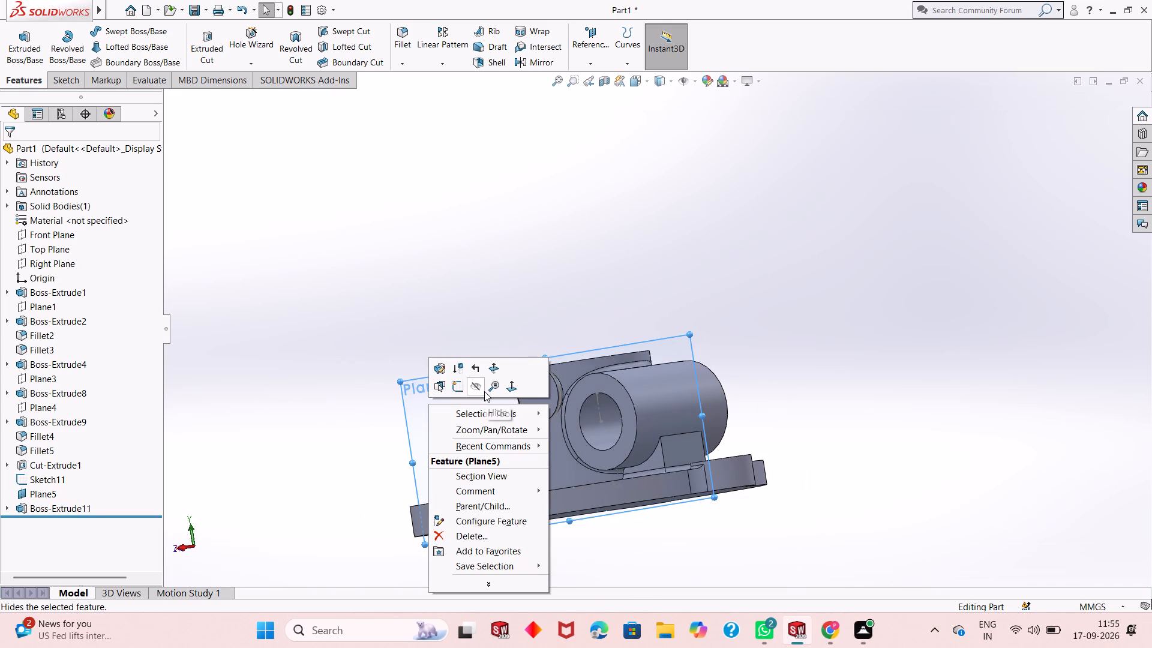
pyautogui.click(484, 391)
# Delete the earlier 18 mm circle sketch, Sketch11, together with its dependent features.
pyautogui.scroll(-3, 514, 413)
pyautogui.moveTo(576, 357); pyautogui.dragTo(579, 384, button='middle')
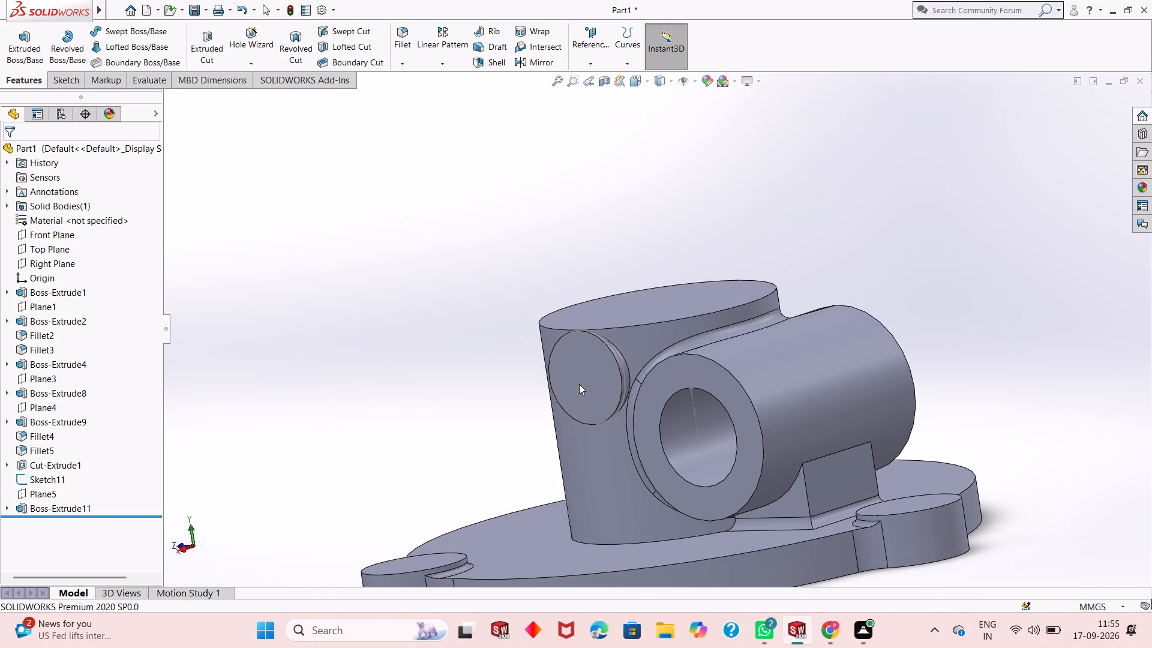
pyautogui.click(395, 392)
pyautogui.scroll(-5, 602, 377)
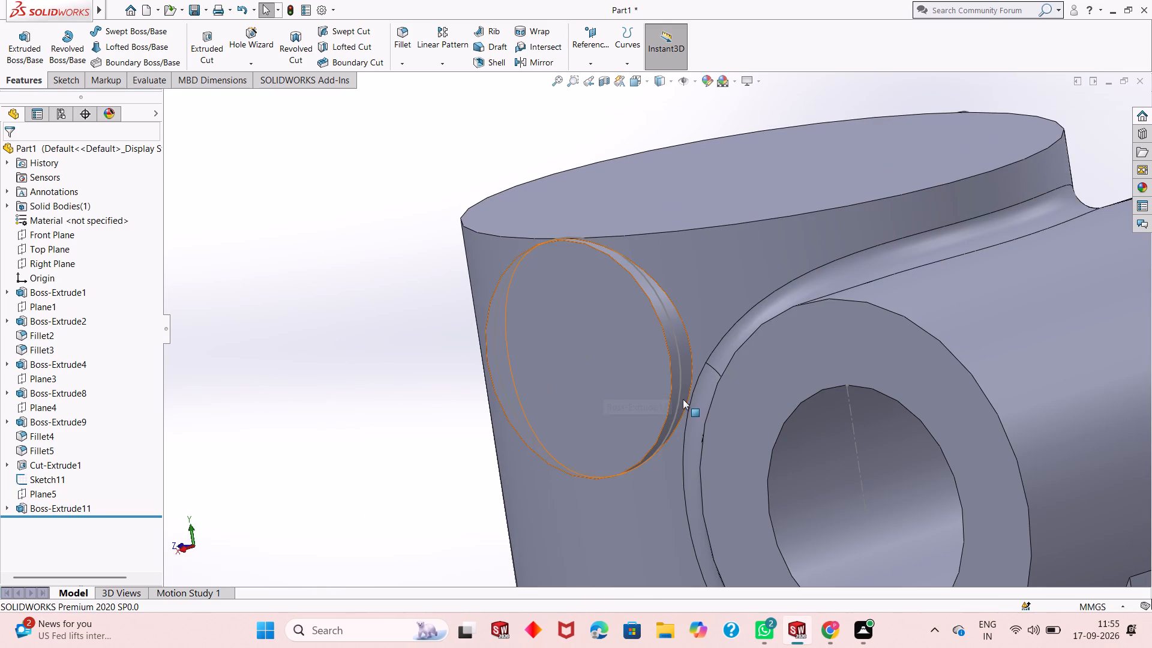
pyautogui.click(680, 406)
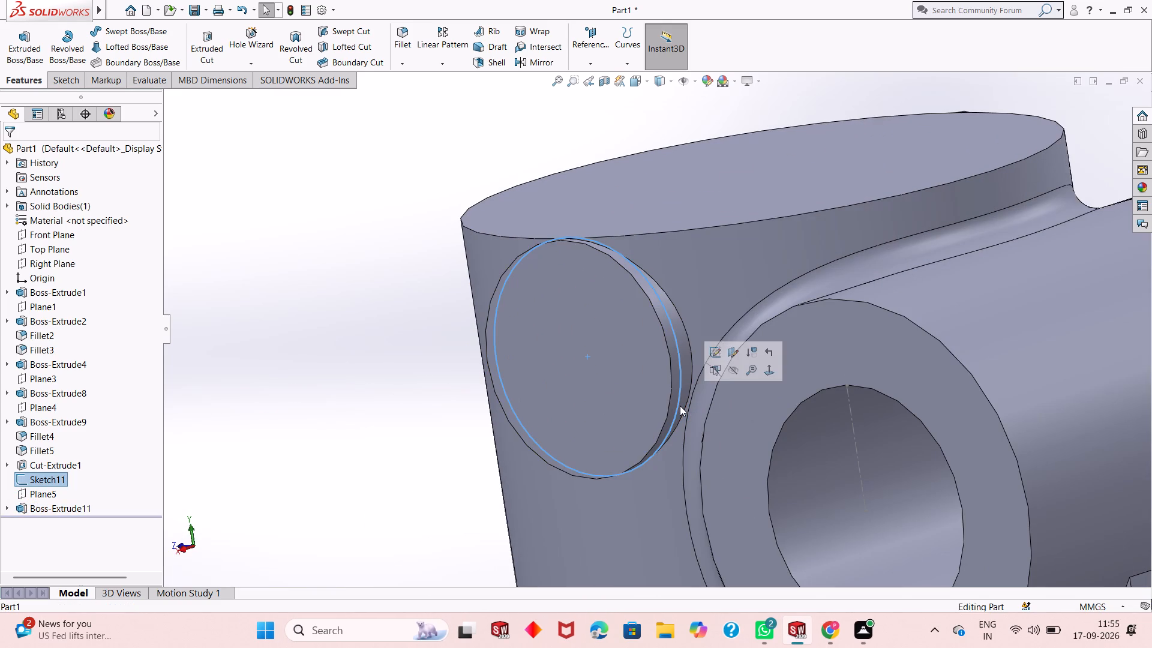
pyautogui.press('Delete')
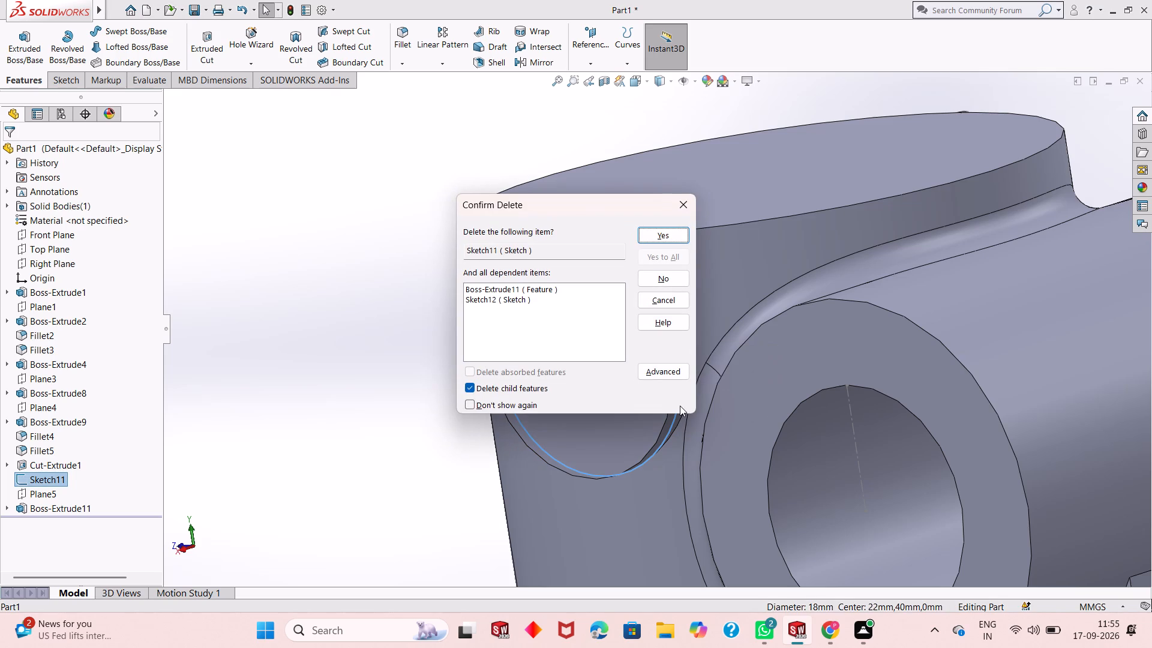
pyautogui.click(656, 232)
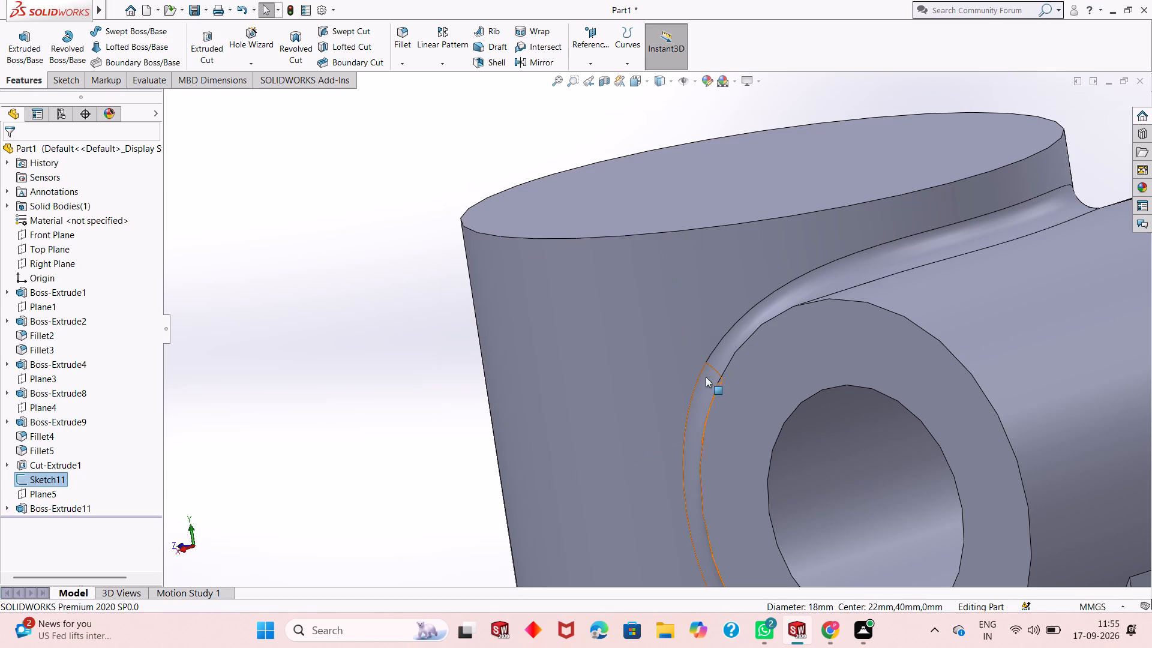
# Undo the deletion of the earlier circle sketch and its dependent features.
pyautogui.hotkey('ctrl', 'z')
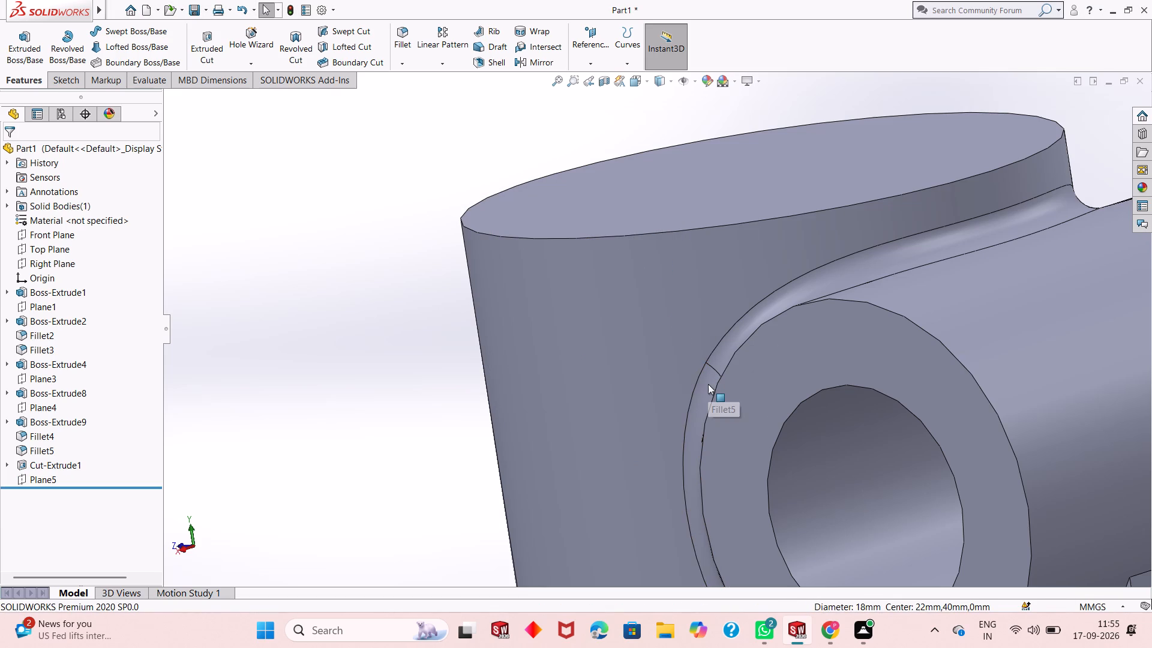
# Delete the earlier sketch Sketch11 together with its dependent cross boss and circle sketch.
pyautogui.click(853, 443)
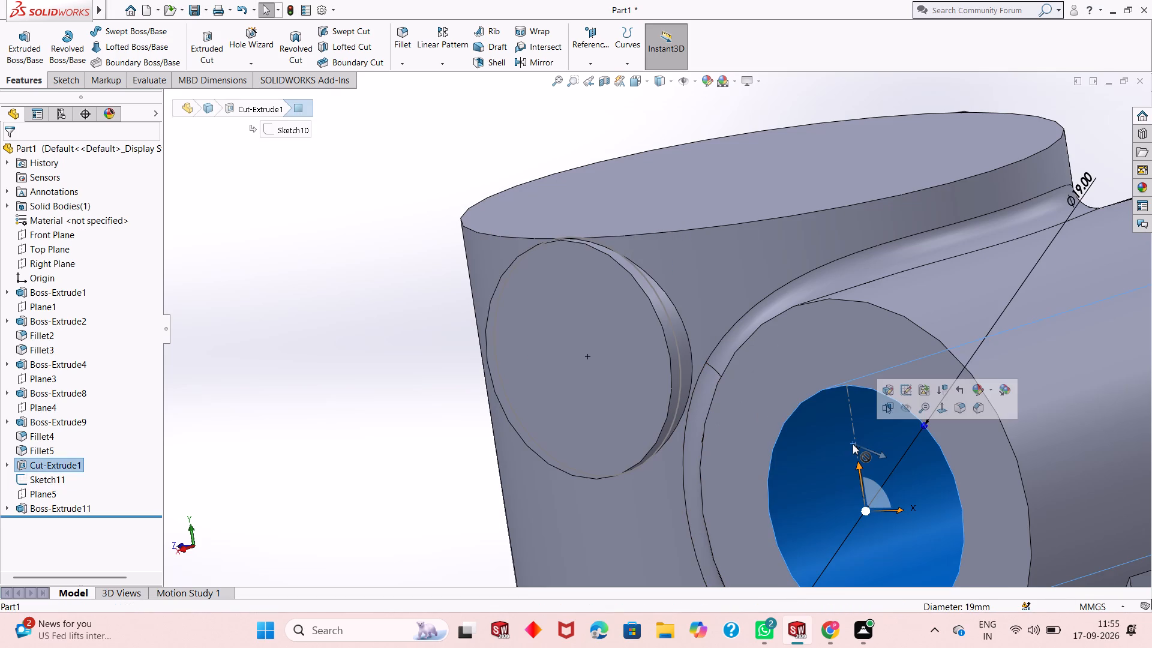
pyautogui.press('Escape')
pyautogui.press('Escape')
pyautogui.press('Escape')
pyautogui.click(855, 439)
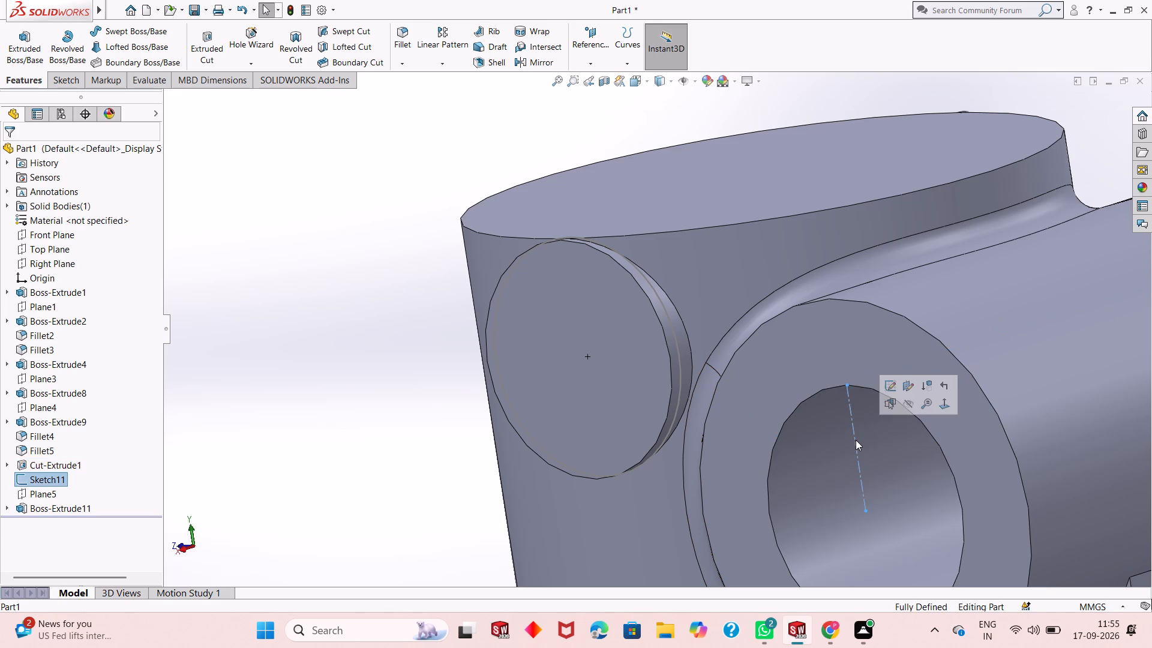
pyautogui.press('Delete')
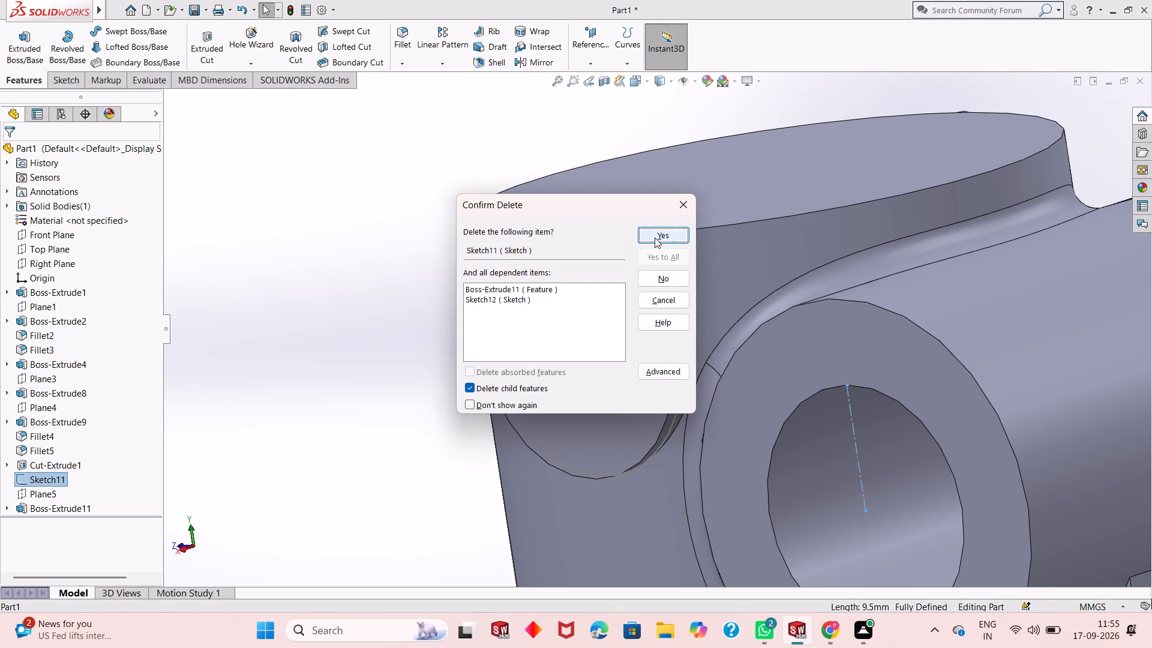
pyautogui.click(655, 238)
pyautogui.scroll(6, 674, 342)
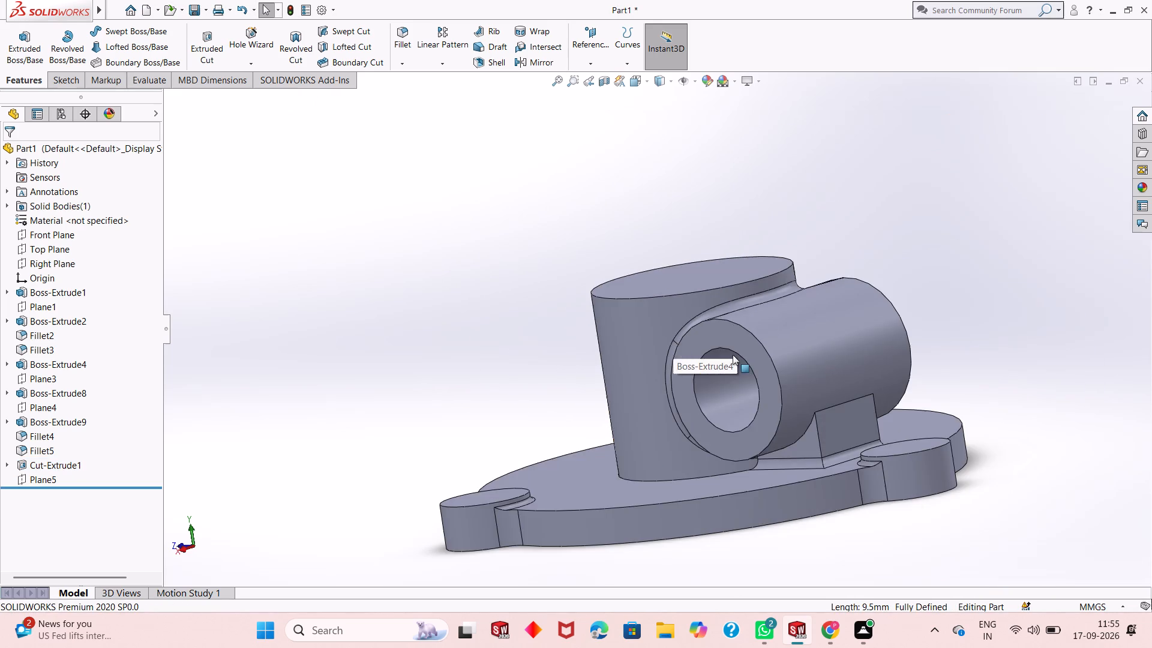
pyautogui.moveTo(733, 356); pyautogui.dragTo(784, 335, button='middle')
# Undo the Sketch11 deletion and the 46 mm cross boss extrusion, back to the open 18 mm circle sketch.
pyautogui.hotkey('ctrl', 'z')
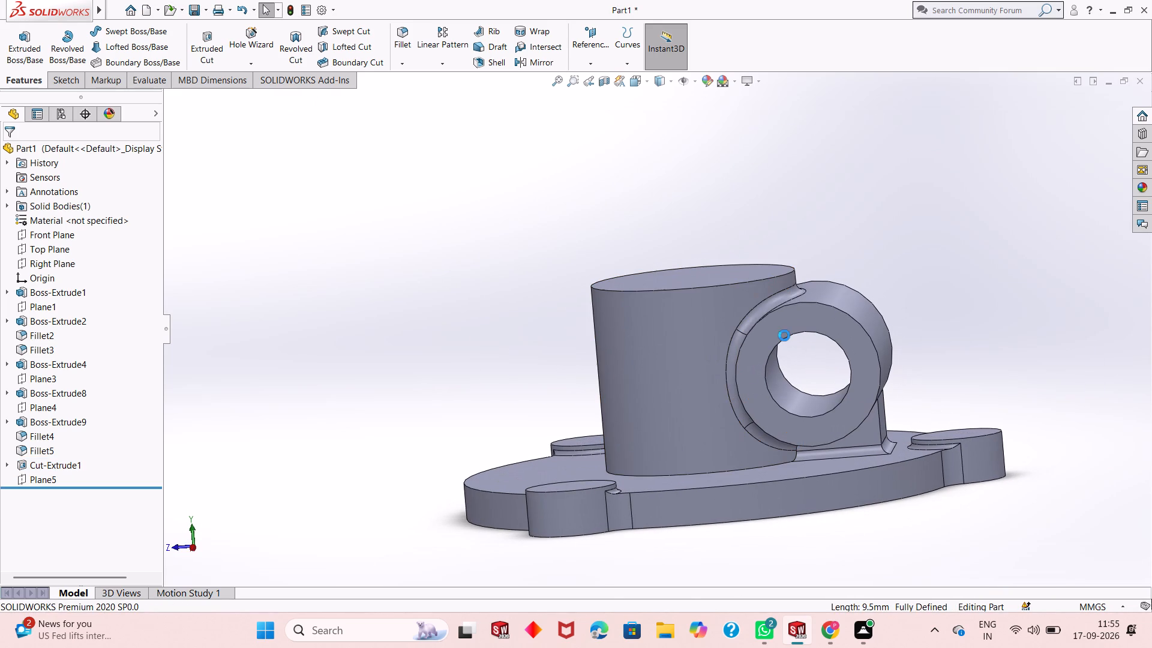
pyautogui.hotkey('ctrl', 'z')
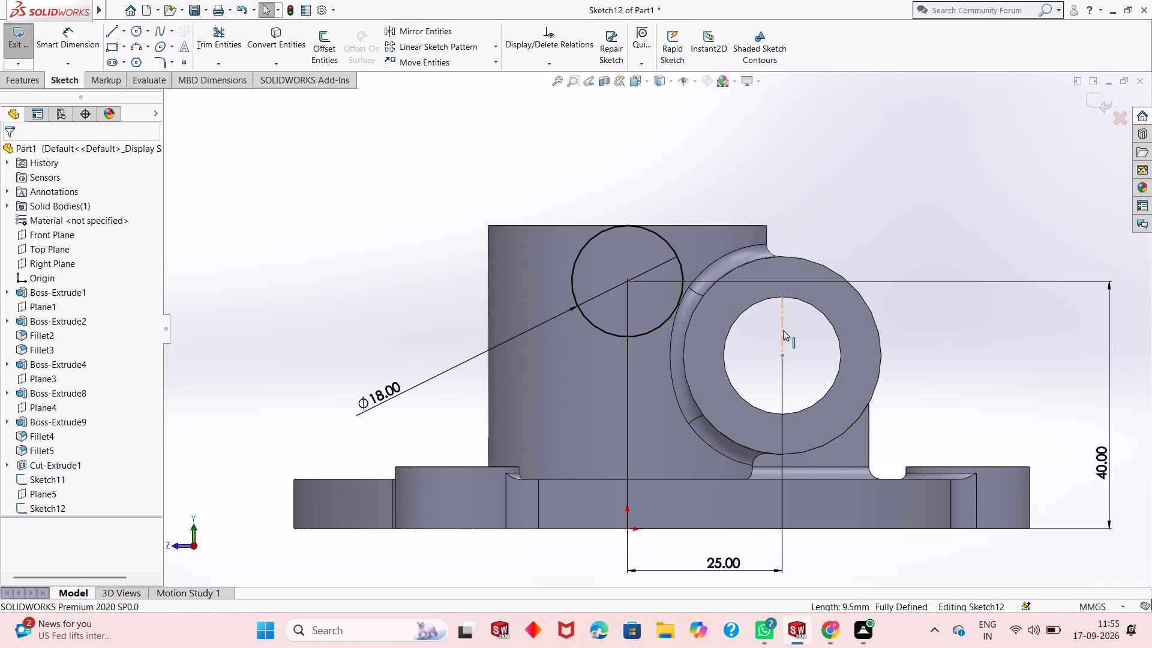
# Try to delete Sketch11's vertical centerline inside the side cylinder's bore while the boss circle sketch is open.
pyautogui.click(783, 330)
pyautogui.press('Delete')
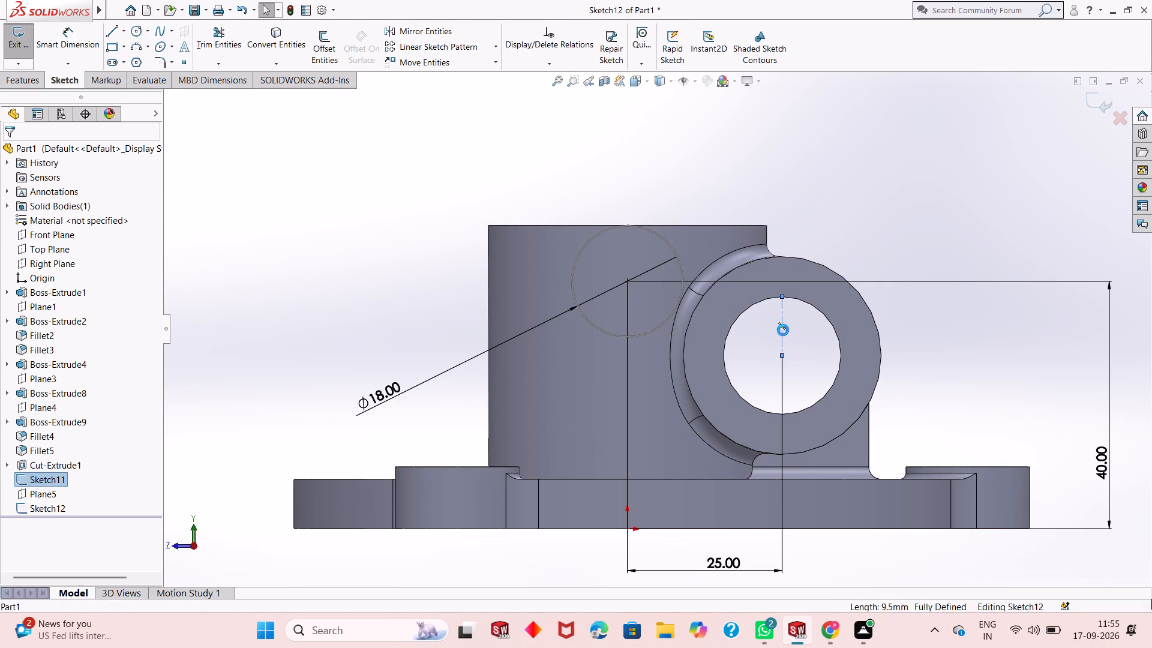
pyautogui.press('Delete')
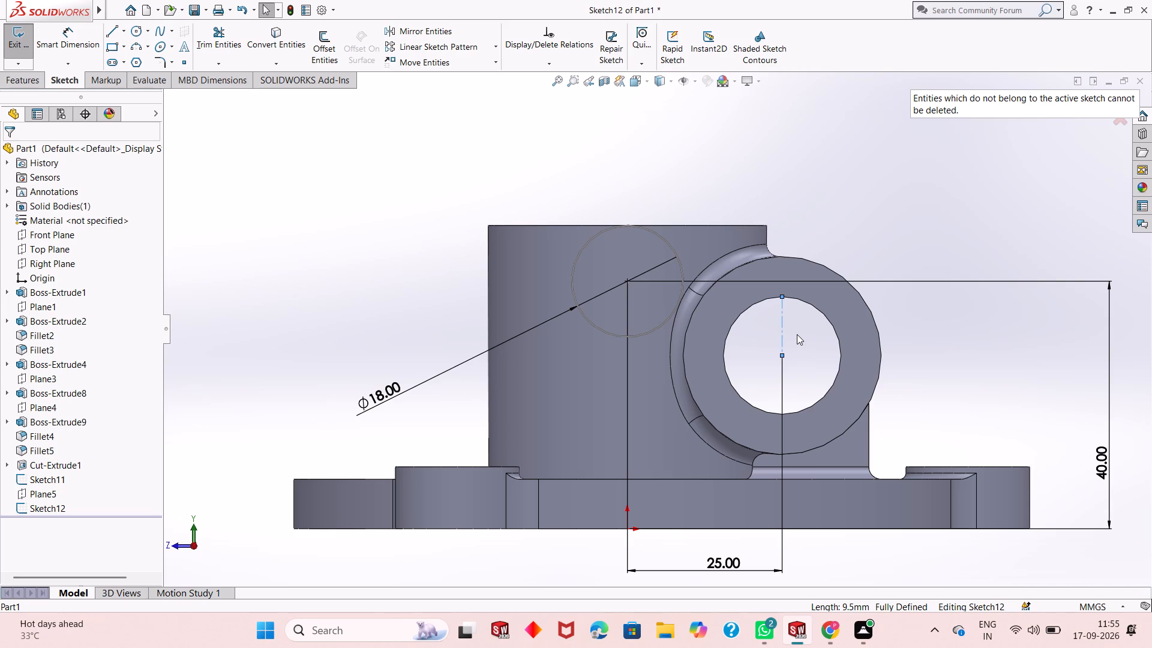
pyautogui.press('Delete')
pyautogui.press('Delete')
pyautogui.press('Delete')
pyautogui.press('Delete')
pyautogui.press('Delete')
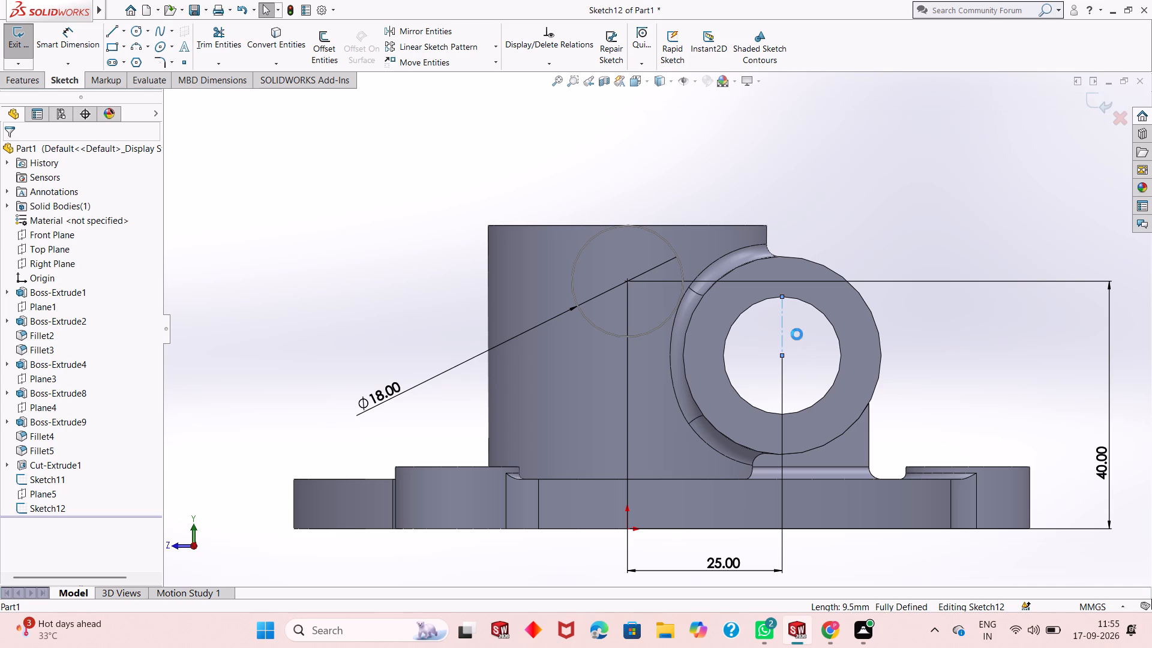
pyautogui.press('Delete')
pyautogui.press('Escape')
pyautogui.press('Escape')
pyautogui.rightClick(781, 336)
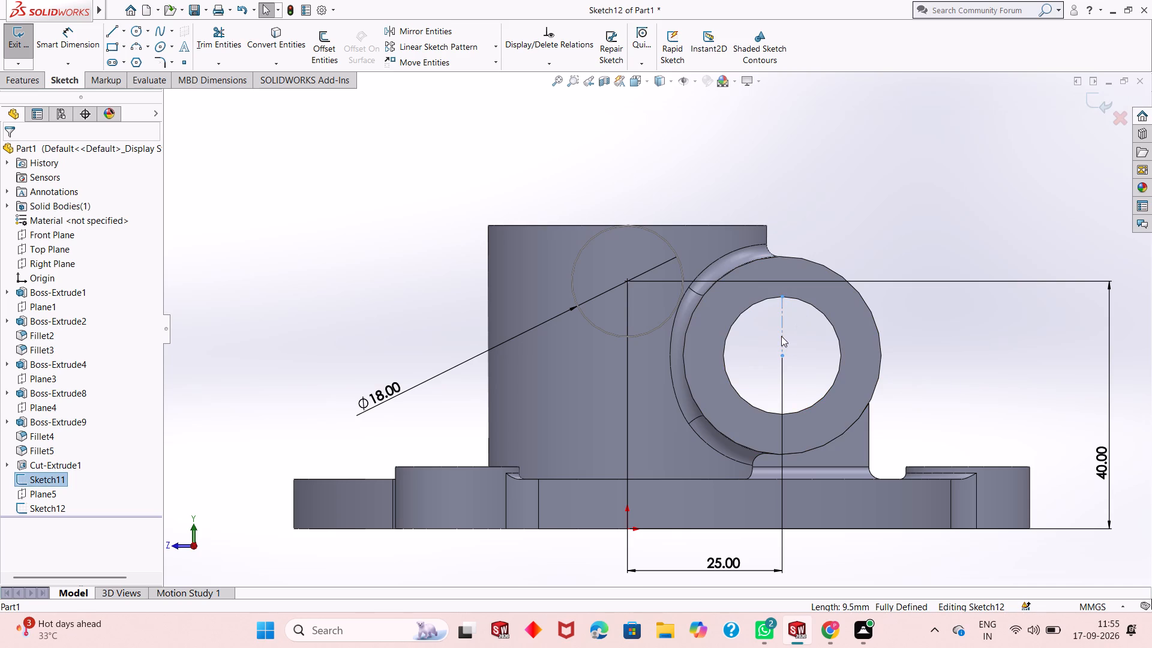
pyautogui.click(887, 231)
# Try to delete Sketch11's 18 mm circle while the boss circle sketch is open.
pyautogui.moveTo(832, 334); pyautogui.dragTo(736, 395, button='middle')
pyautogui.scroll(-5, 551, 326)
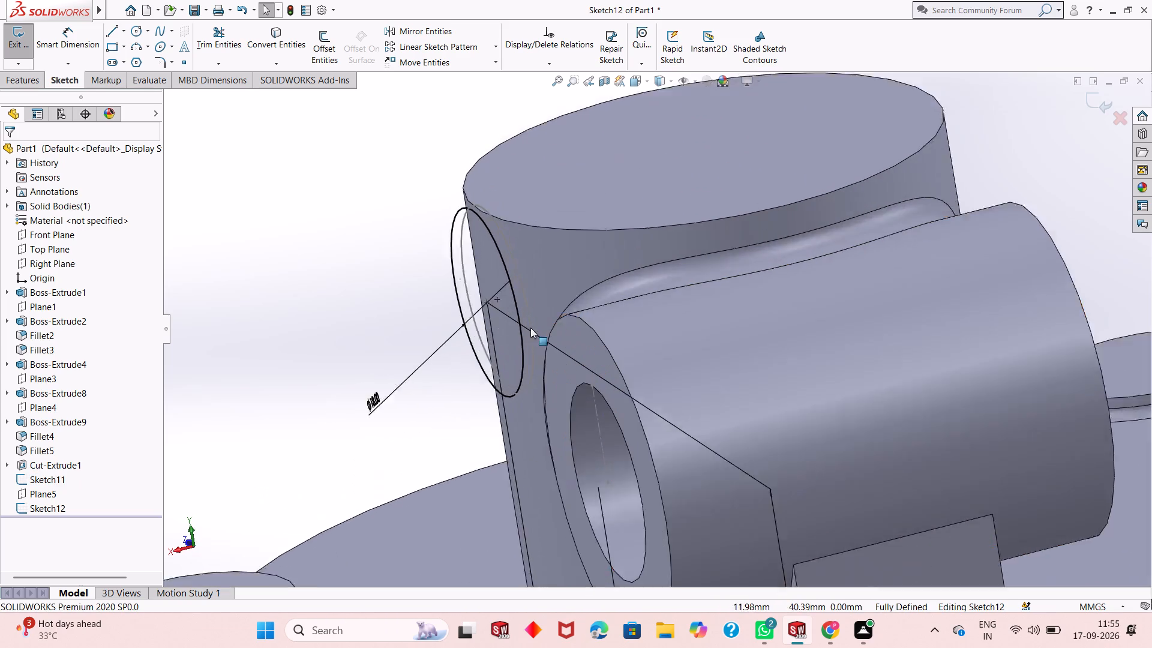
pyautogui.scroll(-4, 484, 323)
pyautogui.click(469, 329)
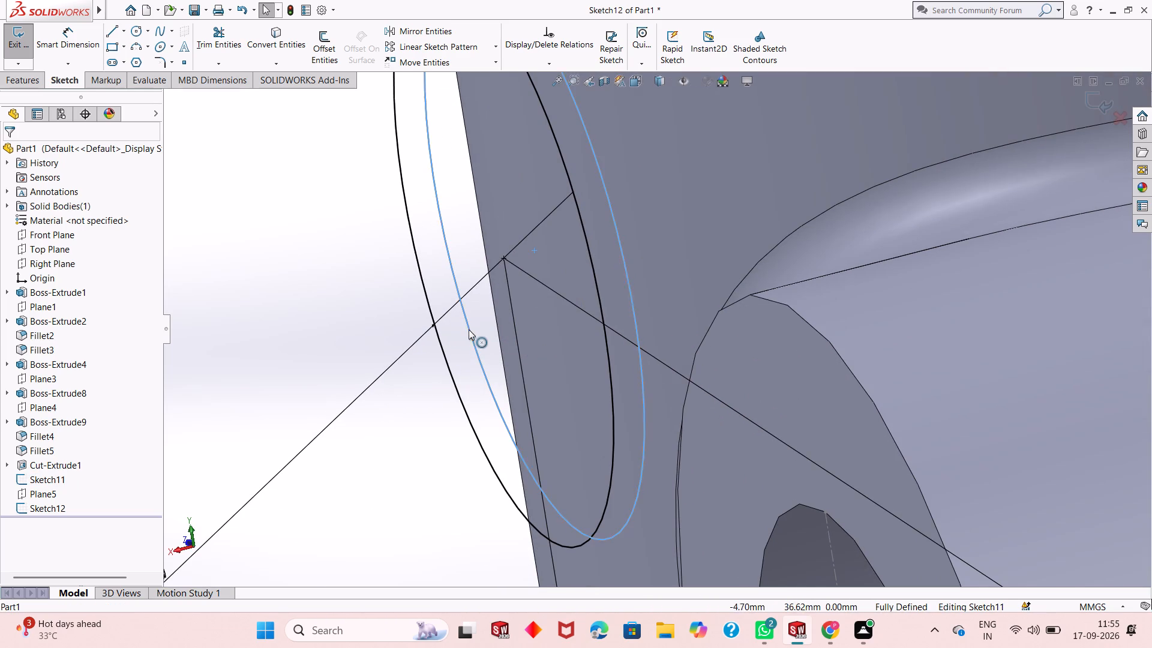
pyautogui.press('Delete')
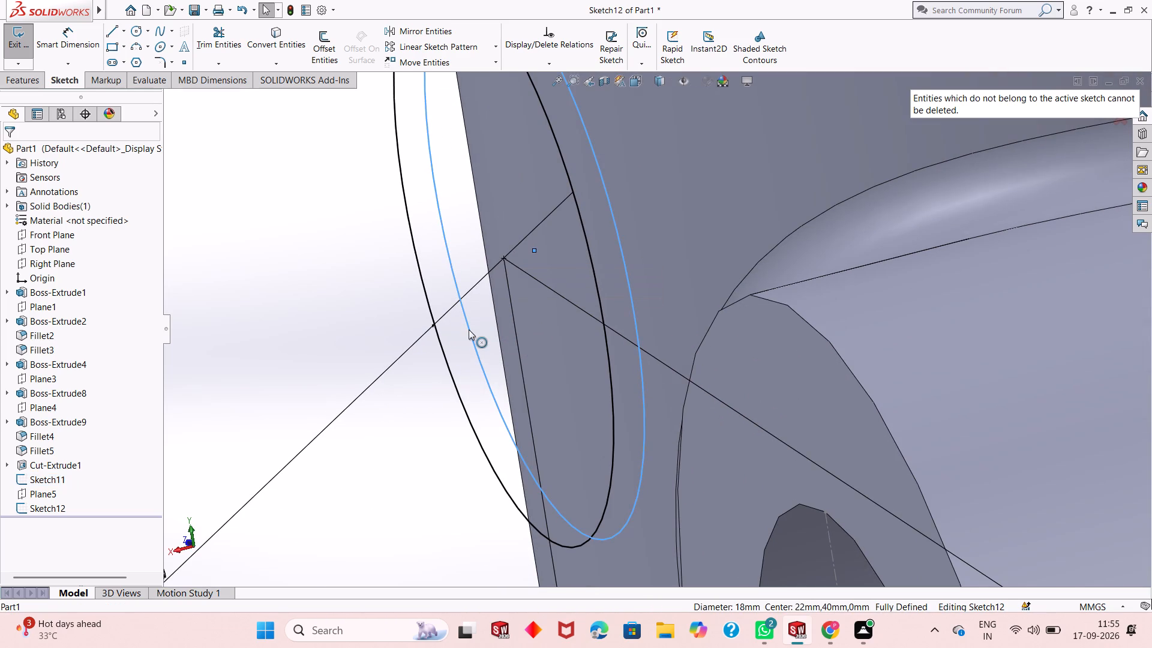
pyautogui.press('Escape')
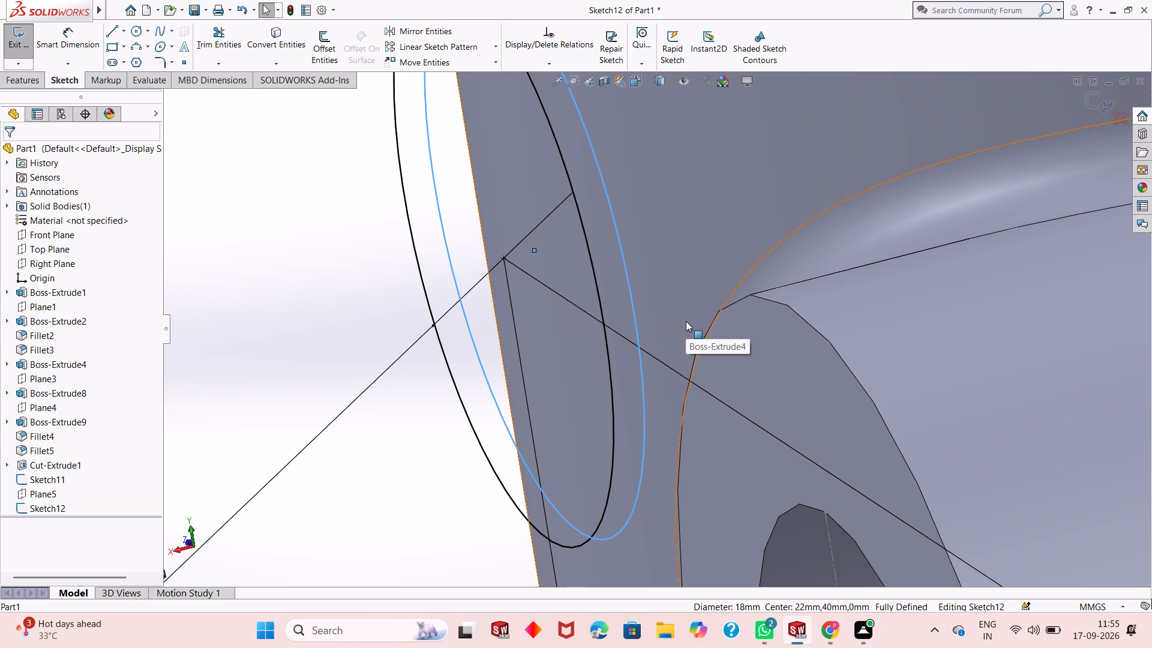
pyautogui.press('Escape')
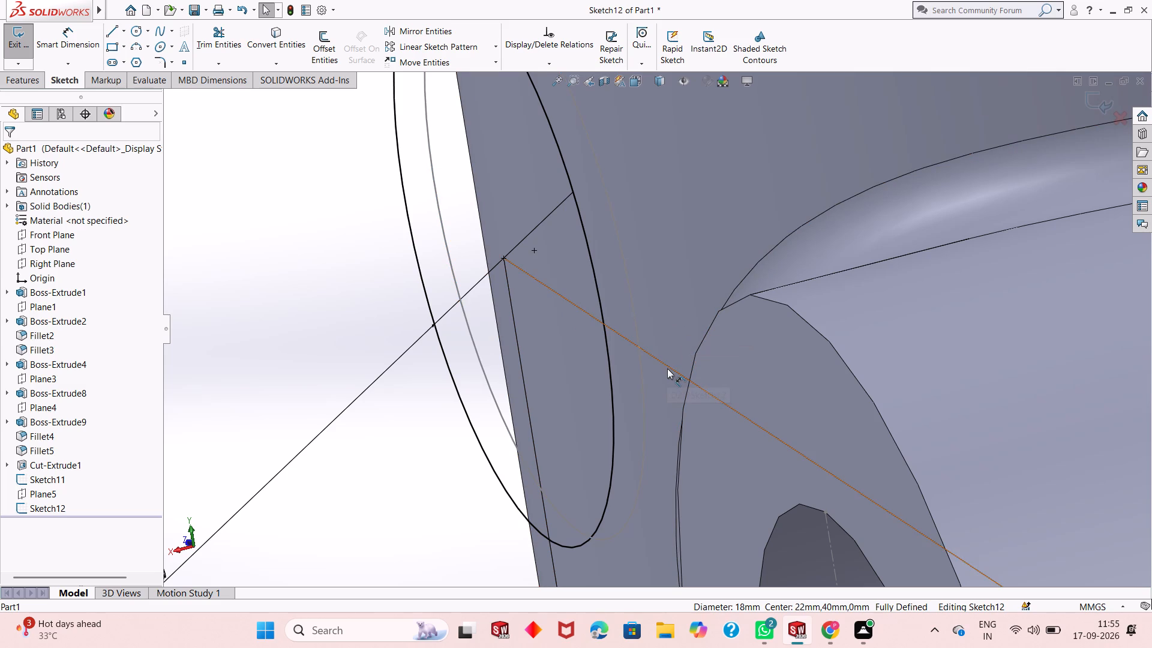
# Undo the positioning dimensions and the 18 mm diameter setting of the circle in the open boss sketch, Sketch12.
pyautogui.hotkey('ctrl', 'z')
pyautogui.hotkey('ctrl', 'z')
pyautogui.hotkey('ctrl', 'z')
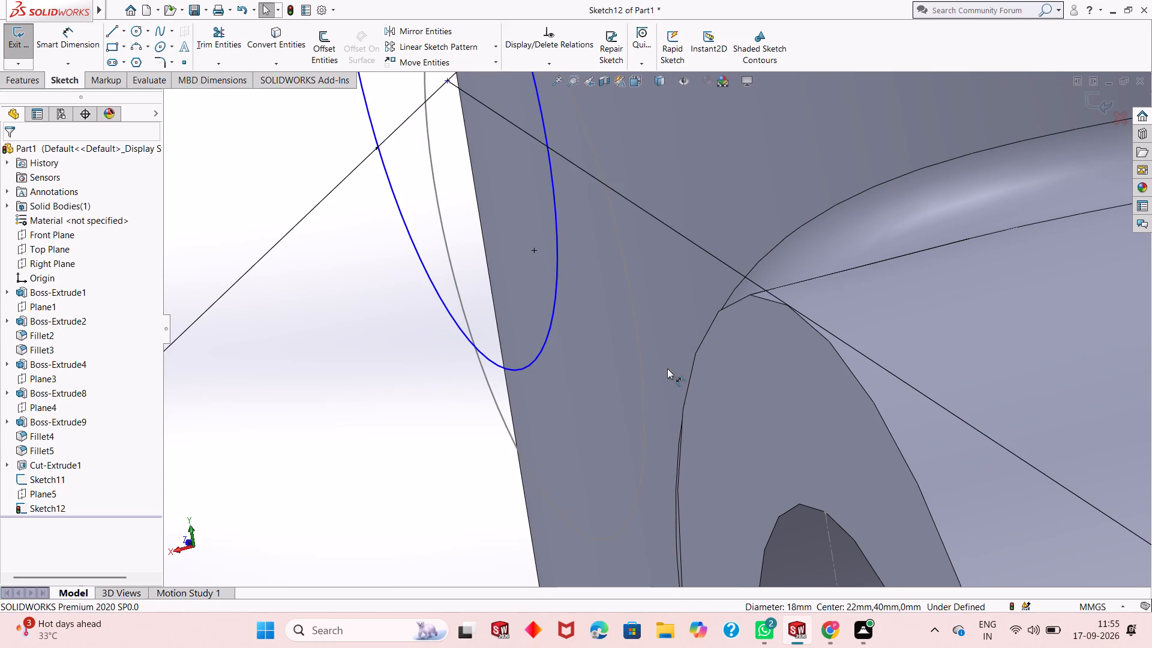
pyautogui.hotkey('ctrl', 'z')
pyautogui.scroll(5, 653, 383)
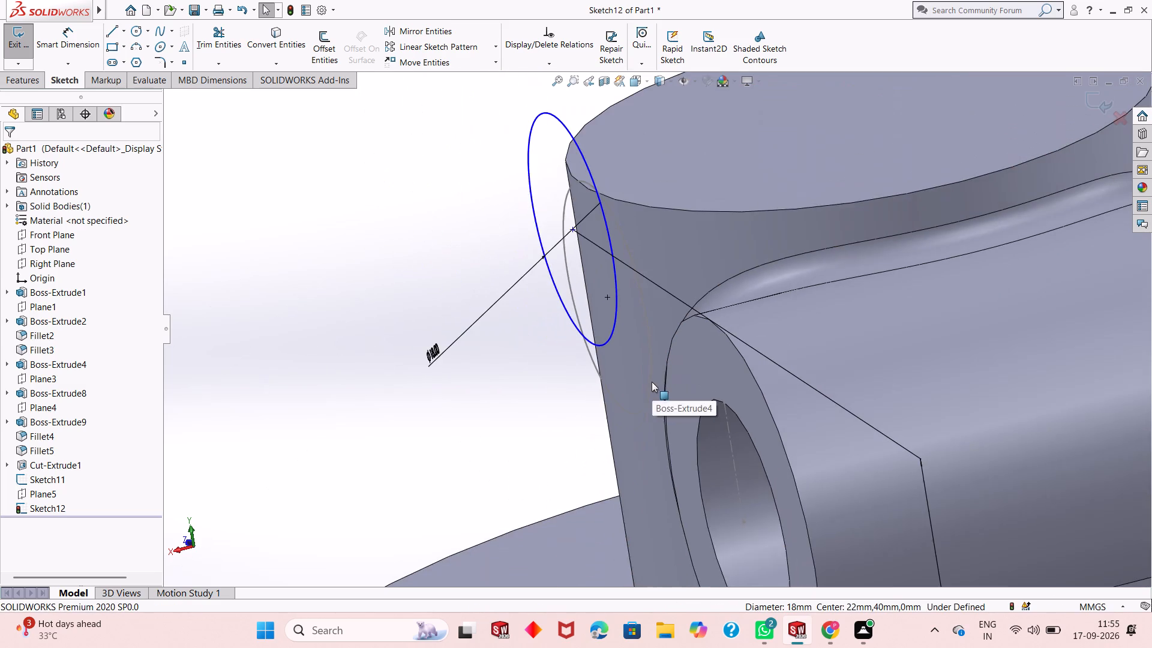
pyautogui.moveTo(659, 368); pyautogui.dragTo(704, 338, button='middle')
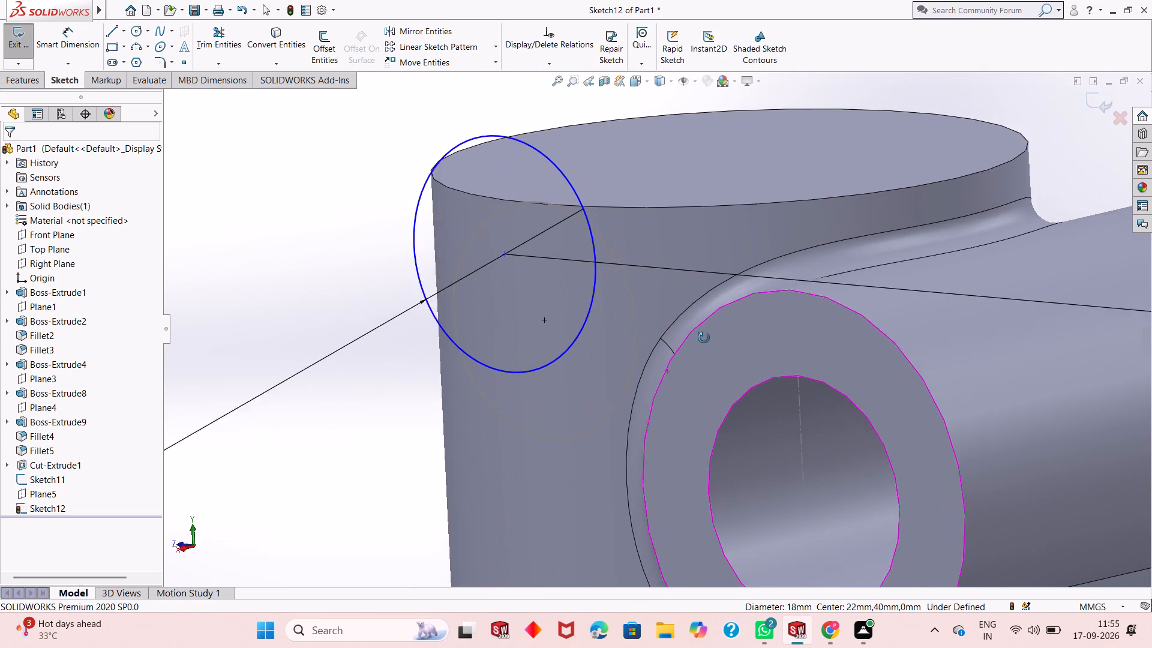
pyautogui.moveTo(704, 338); pyautogui.dragTo(706, 338, button='middle')
pyautogui.hotkey('ctrl', 'z')
pyautogui.hotkey('ctrl', 'z')
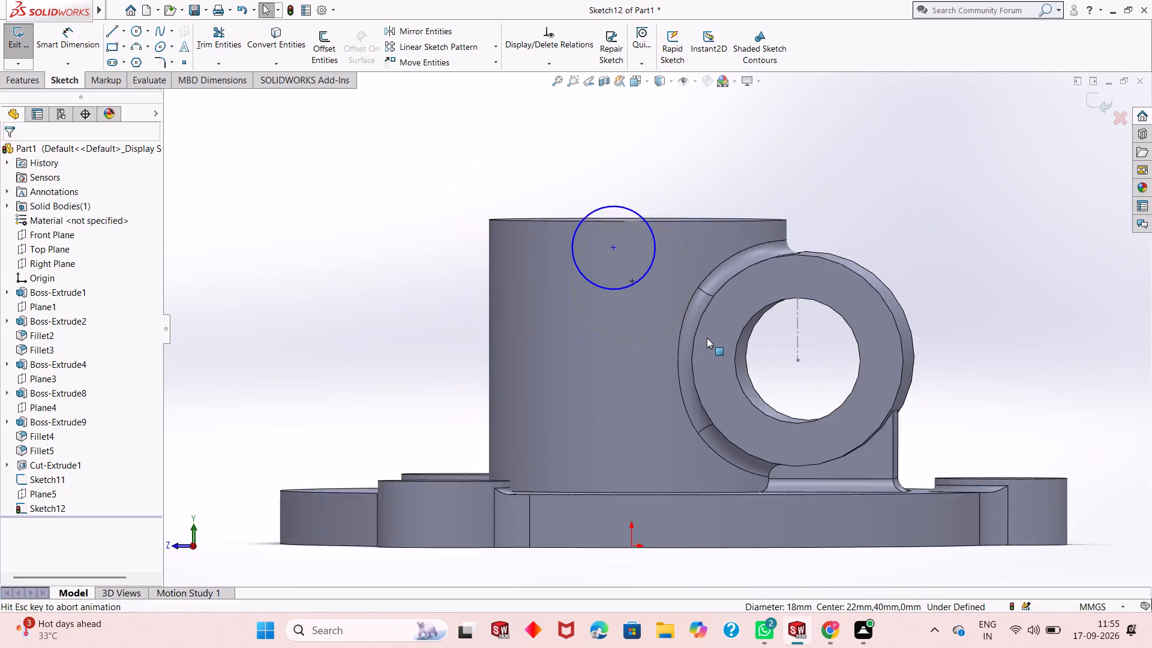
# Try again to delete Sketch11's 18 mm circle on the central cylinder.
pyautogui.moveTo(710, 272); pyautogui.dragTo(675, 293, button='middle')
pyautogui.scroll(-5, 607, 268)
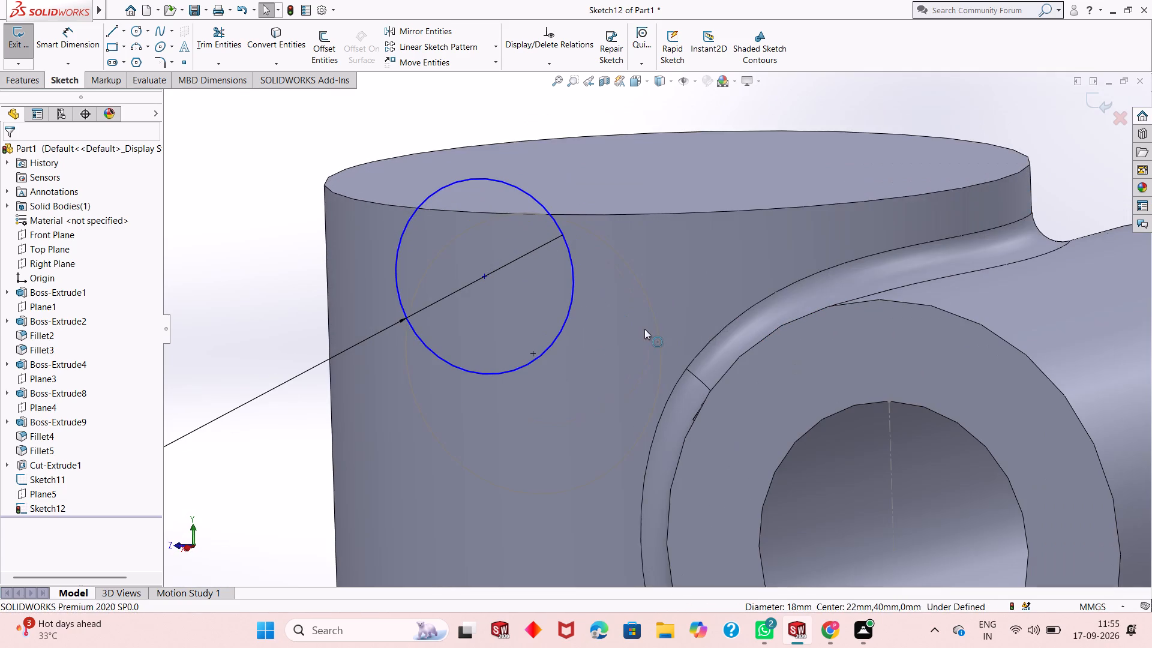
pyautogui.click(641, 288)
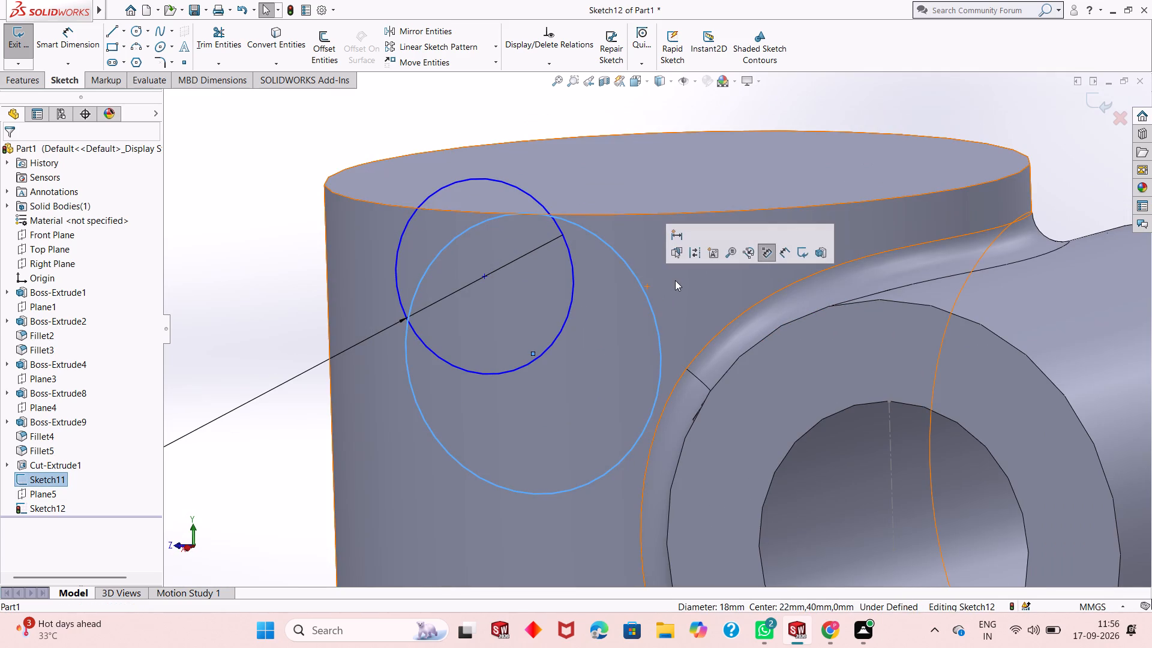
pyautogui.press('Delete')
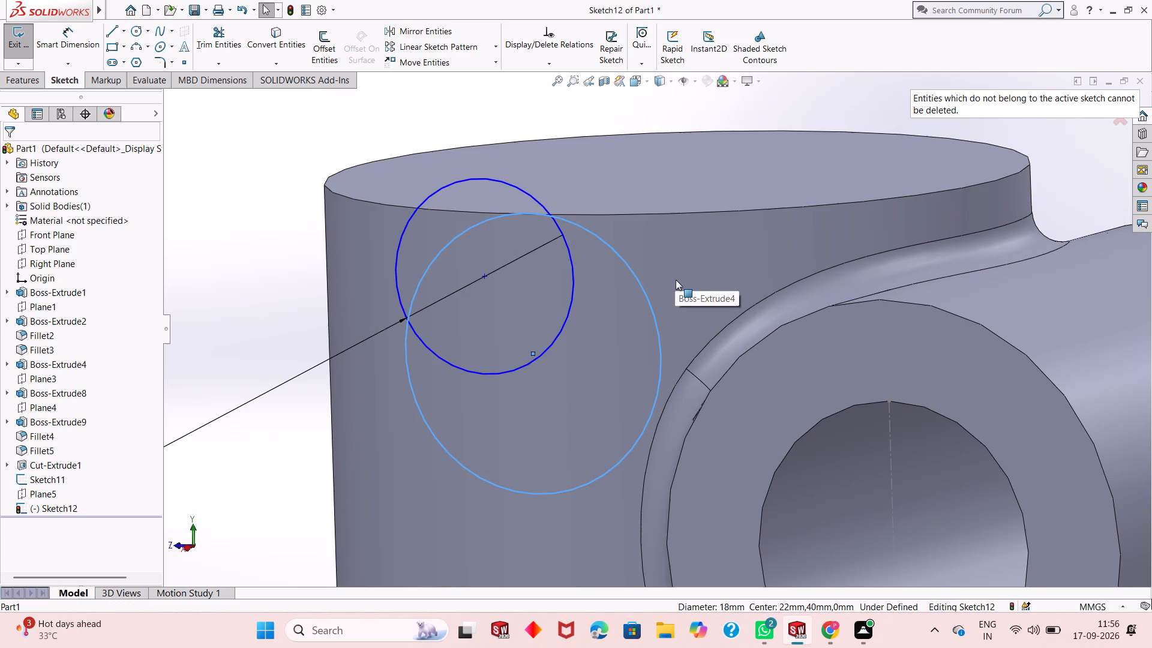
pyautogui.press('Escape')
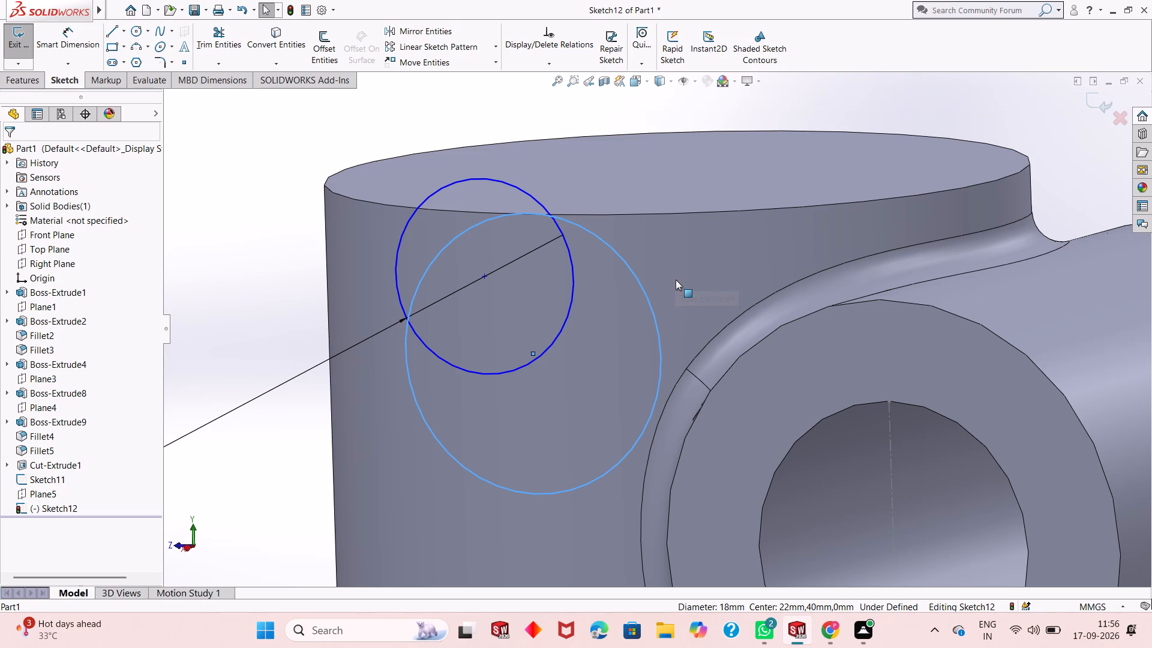
# Undo the remaining circle geometry and the creation of the boss sketch, Sketch12.
pyautogui.hotkey('ctrl', 'z')
pyautogui.hotkey('ctrl', 'z')
pyautogui.hotkey('ctrl', 'z')
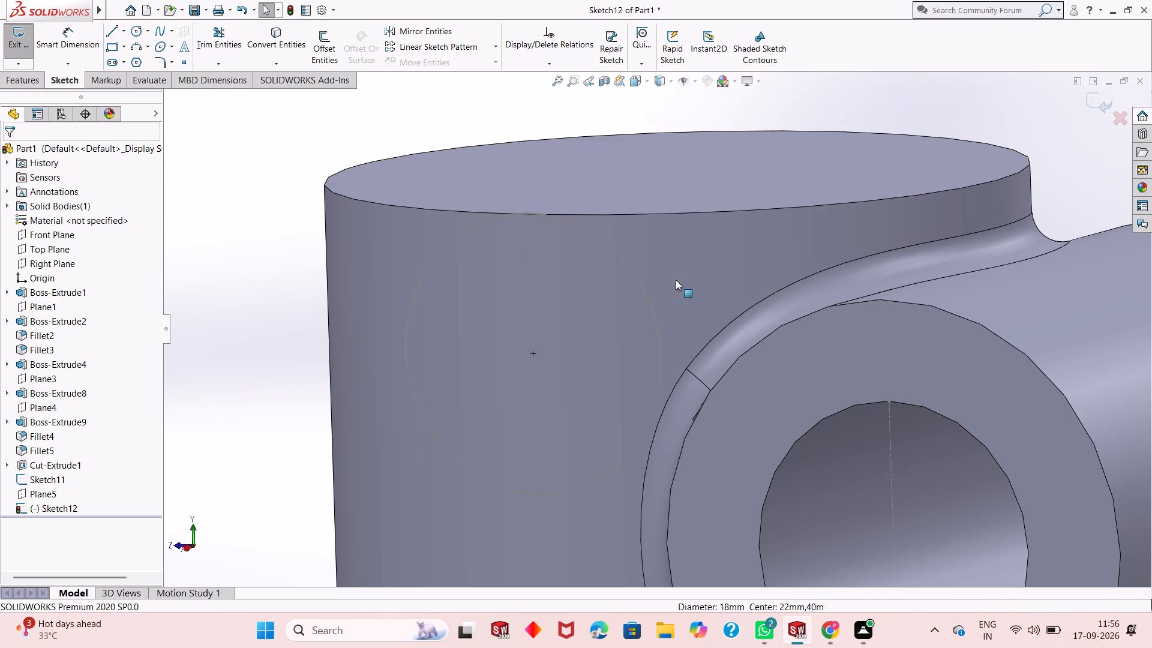
pyautogui.hotkey('ctrl', 'z')
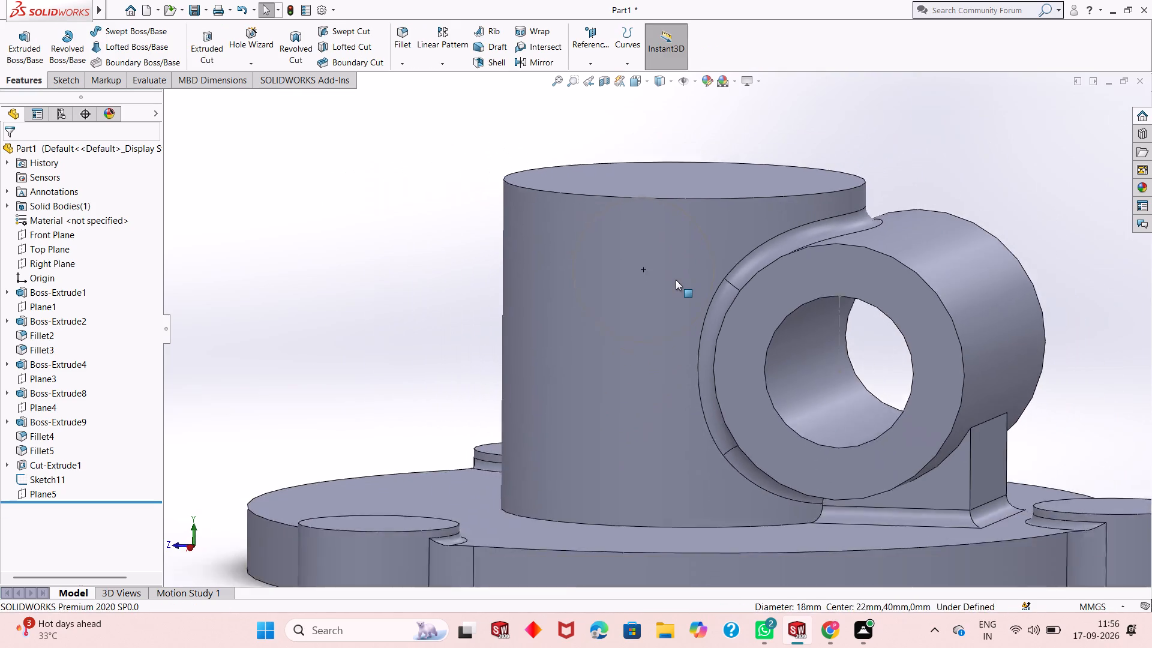
# Undo the 23 mm offset plane and all of Sketch11, including its dimensions, circle and centerline, back to the bore cut.
pyautogui.hotkey('ctrl', 'z')
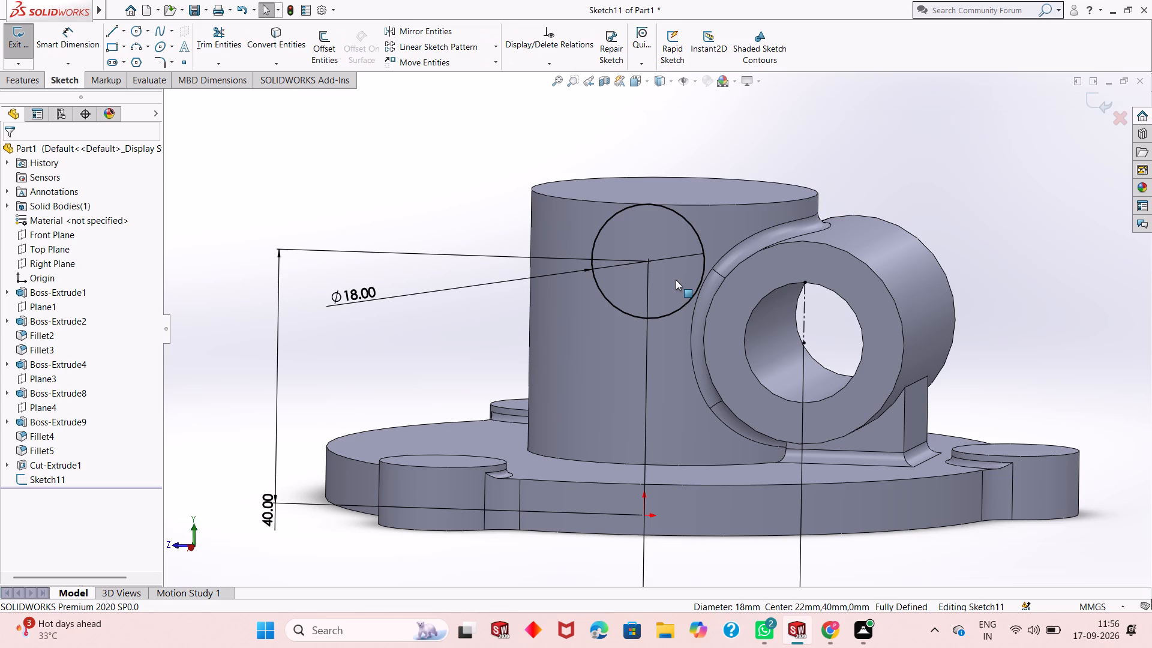
pyautogui.hotkey('ctrl', 'z')
pyautogui.hotkey('ctrl', 'z')
pyautogui.hotkey('ctrl', 'z')
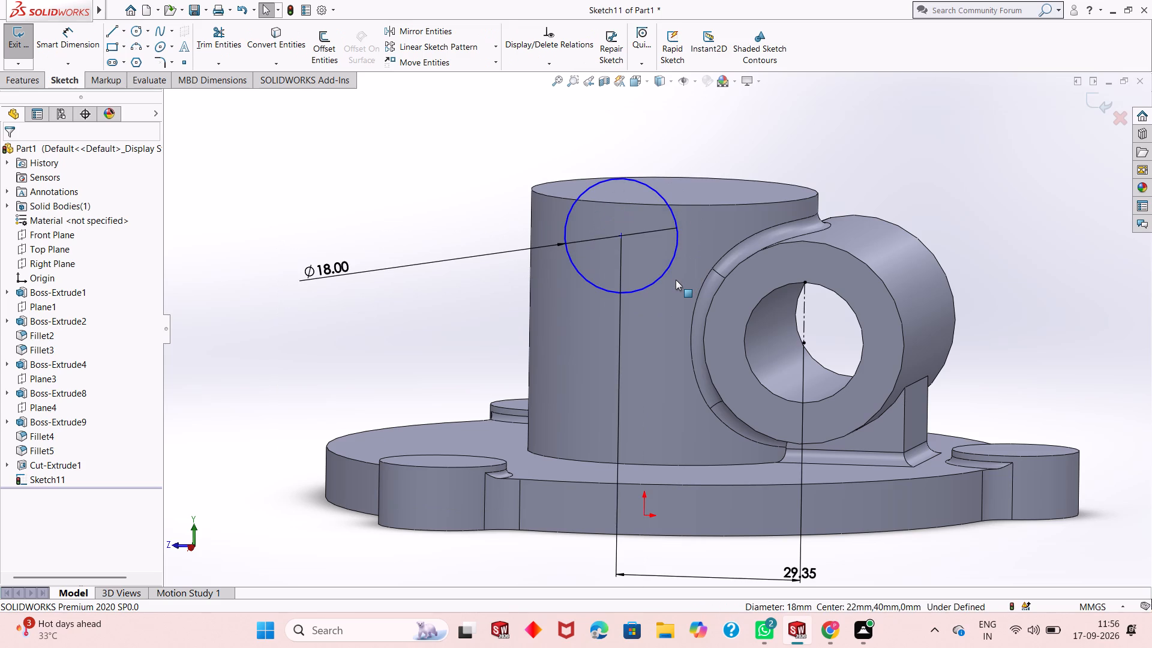
pyautogui.hotkey('ctrl', 'z')
pyautogui.hotkey('ctrl', 'z')
pyautogui.moveTo(707, 250); pyautogui.dragTo(680, 293, button='middle')
pyautogui.hotkey('ctrl', 'z')
pyautogui.hotkey('ctrl', 'z')
pyautogui.hotkey('ctrl', 'z')
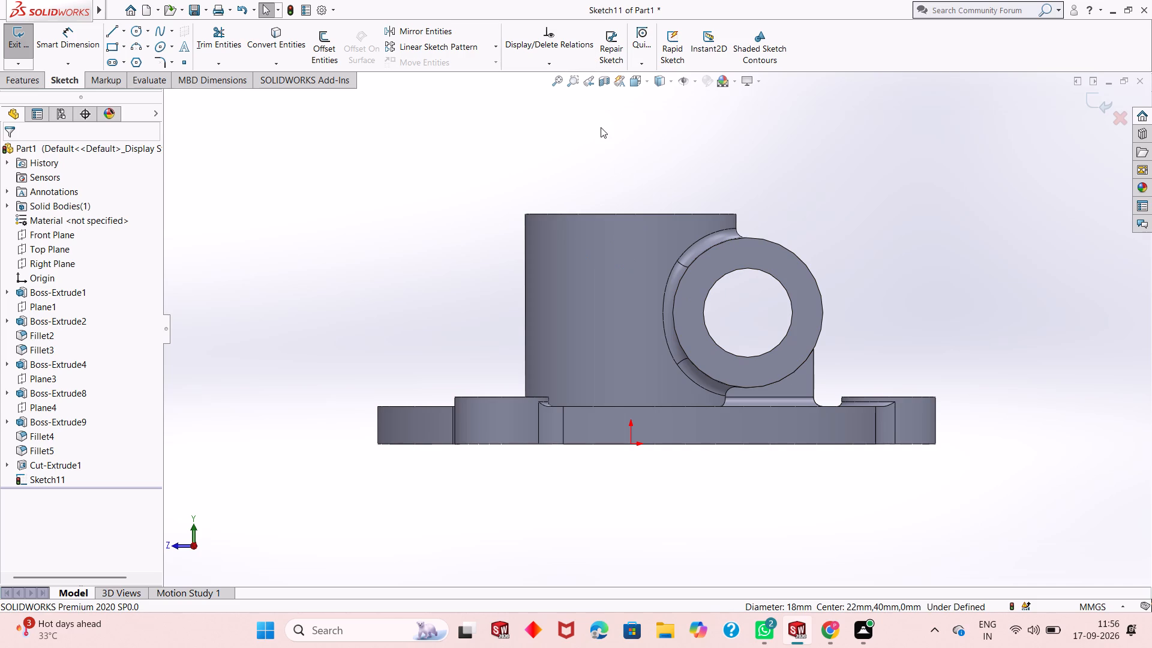
pyautogui.hotkey('ctrl', 'z')
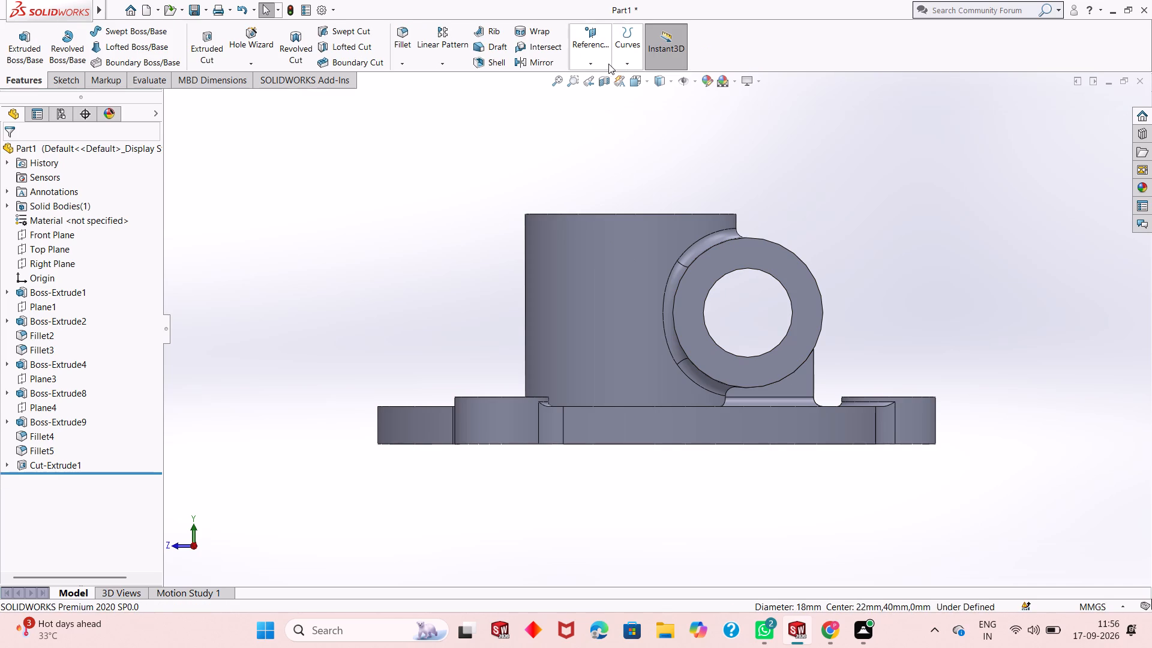
# Create a reference plane offset 23 mm from the Right Plane.
pyautogui.click(598, 64)
pyautogui.click(606, 80)
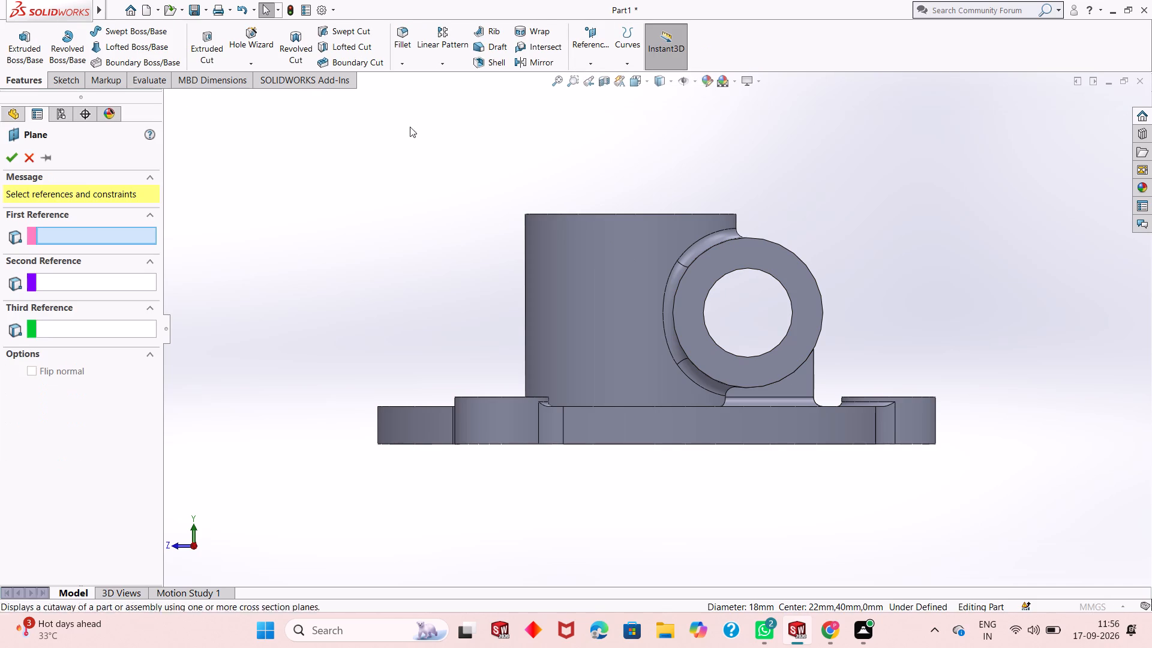
pyautogui.click(215, 97)
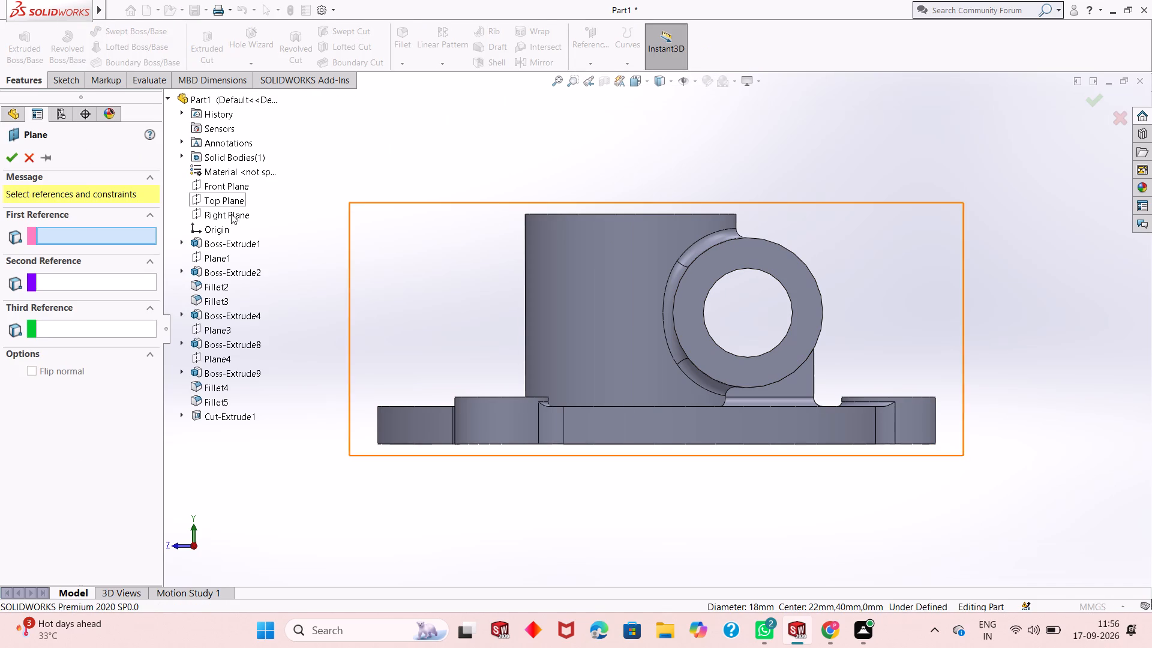
pyautogui.click(239, 190)
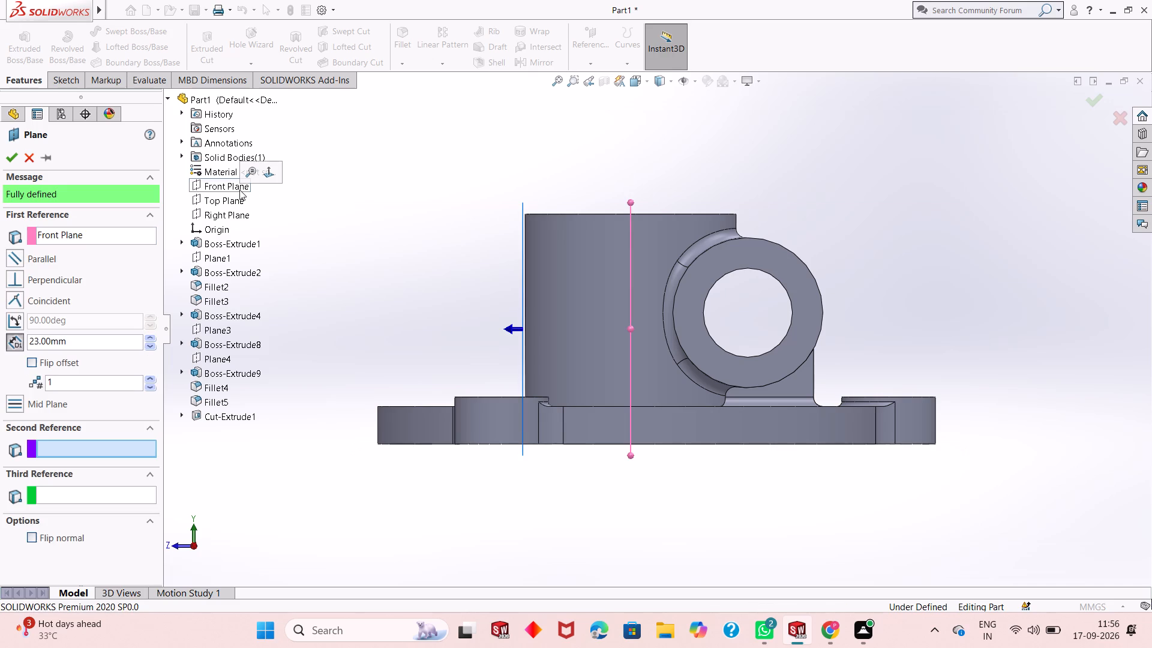
pyautogui.click(241, 182)
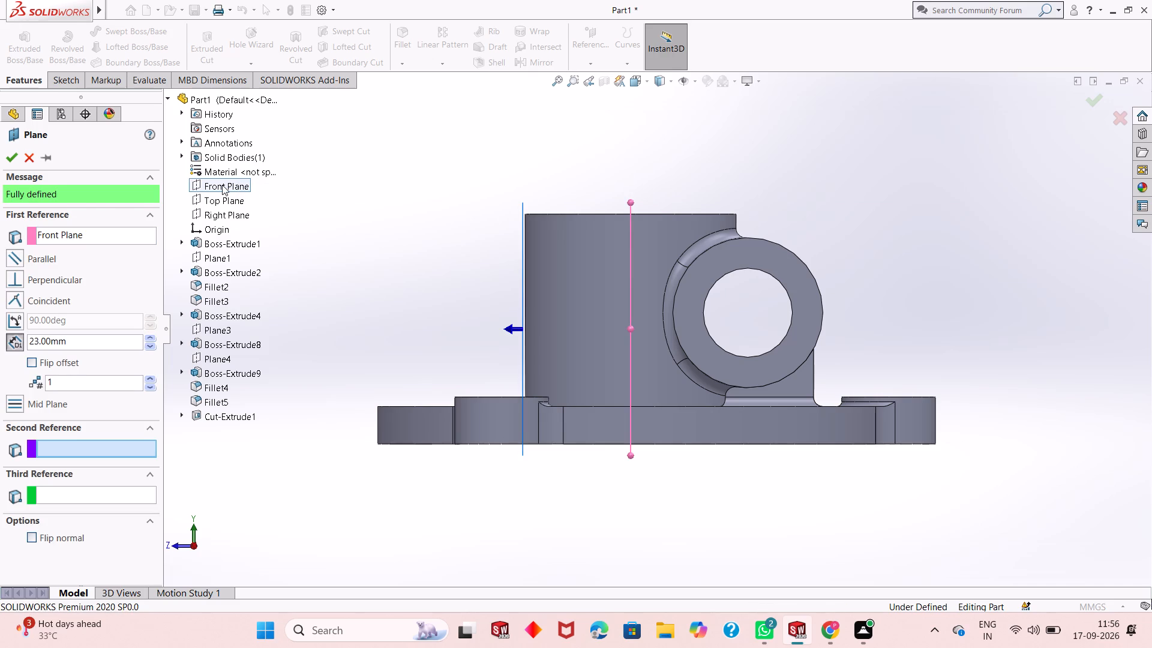
pyautogui.click(222, 185)
pyautogui.click(226, 213)
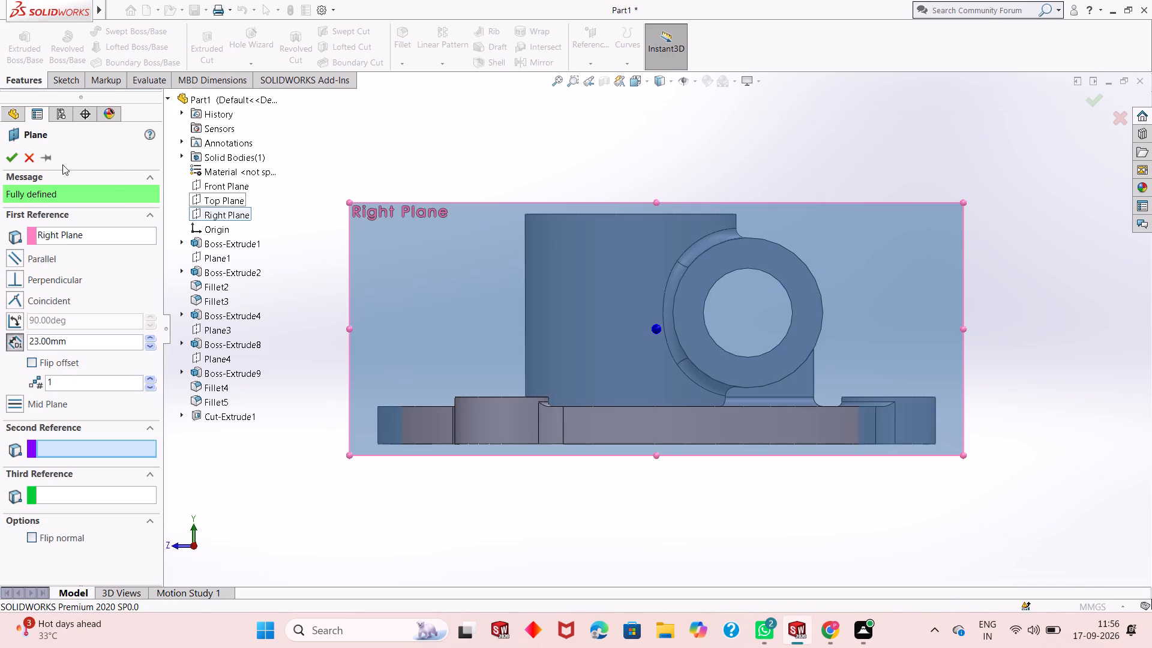
pyautogui.click(80, 340)
pyautogui.click(9, 153)
# Start a sketch on the new offset plane and draw a circle of about 6.2 mm radius, centred about 45 mm directly above the origin.
pyautogui.scroll(-2, 801, 292)
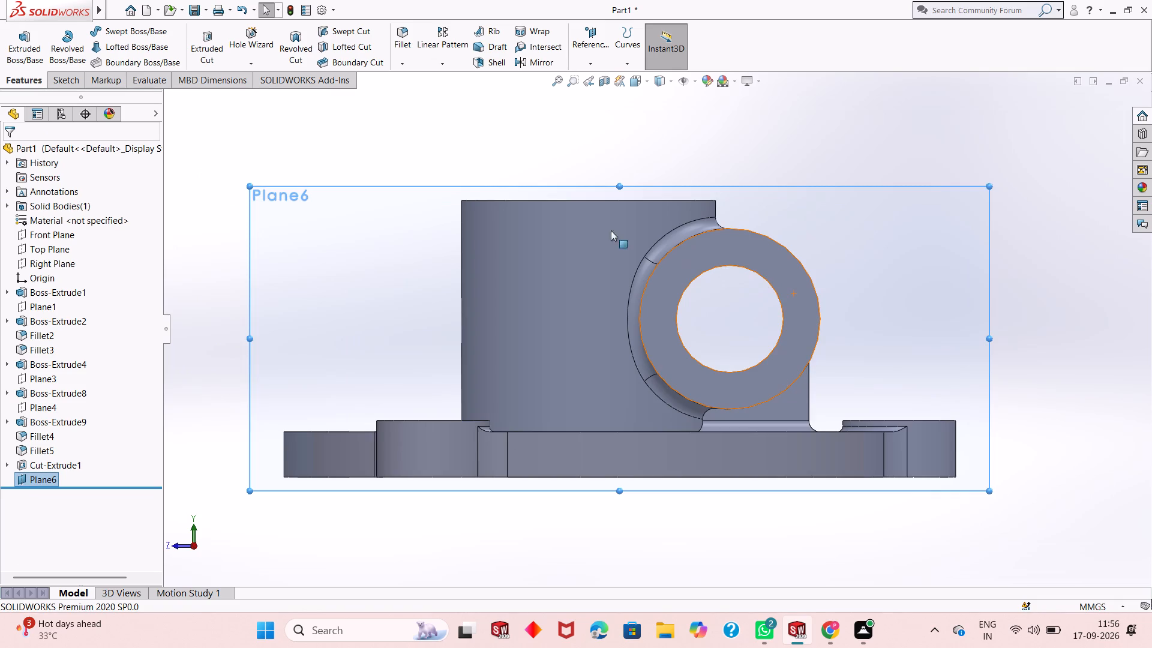
pyautogui.click(281, 199)
pyautogui.click(335, 170)
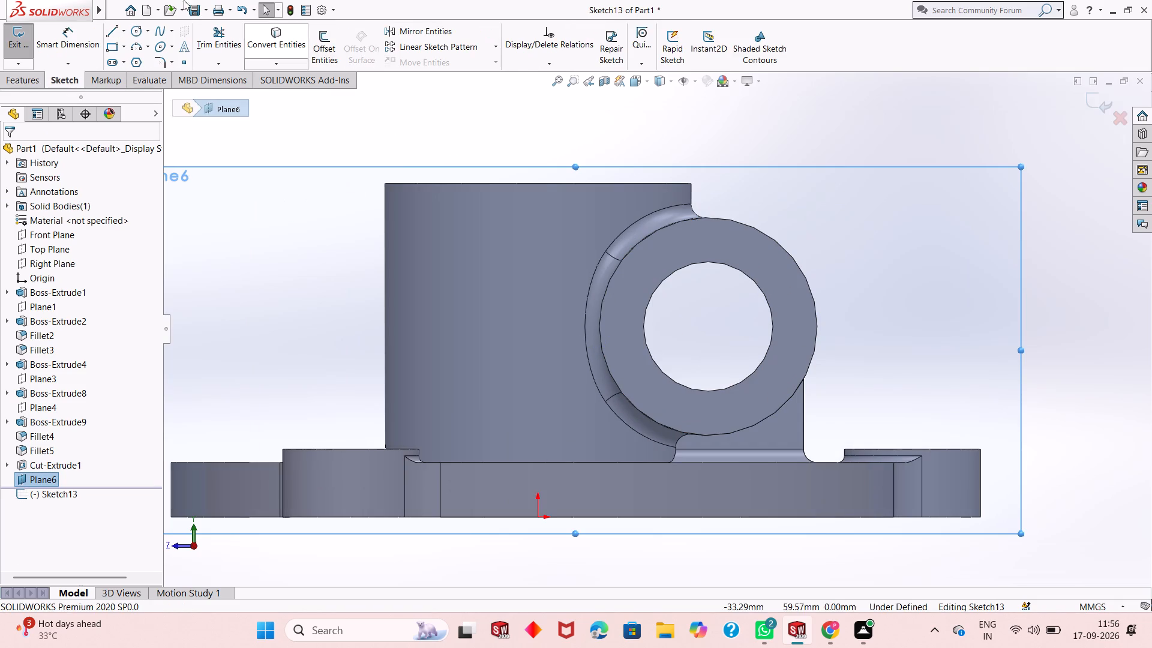
pyautogui.click(296, 160)
pyautogui.click(343, 131)
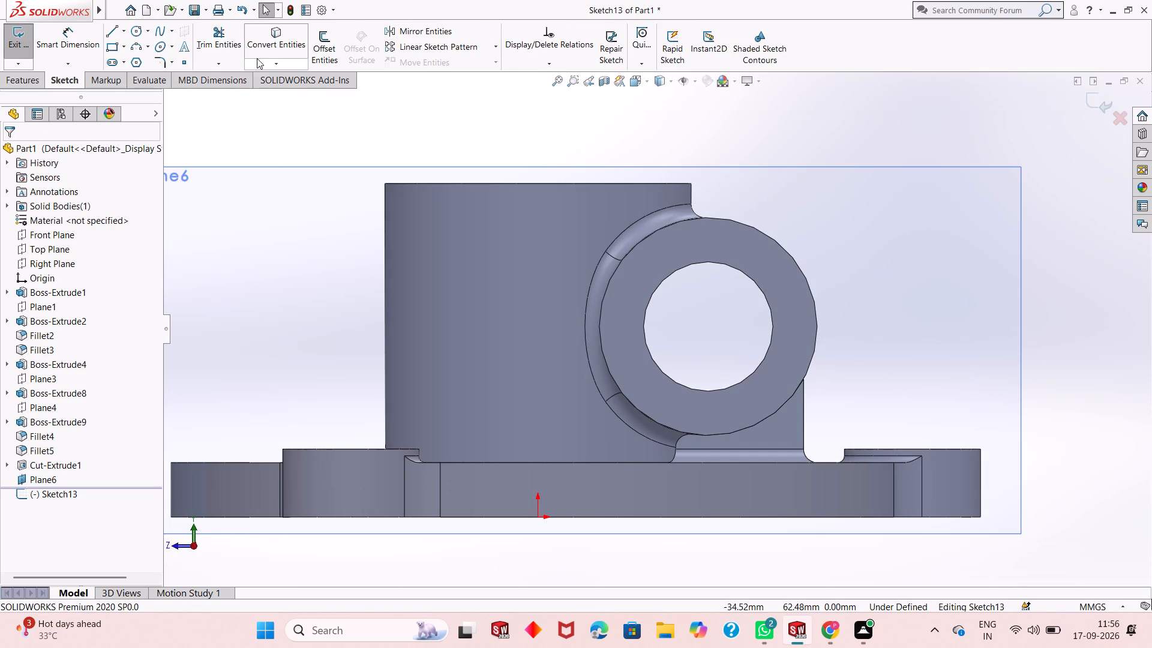
pyautogui.click(139, 29)
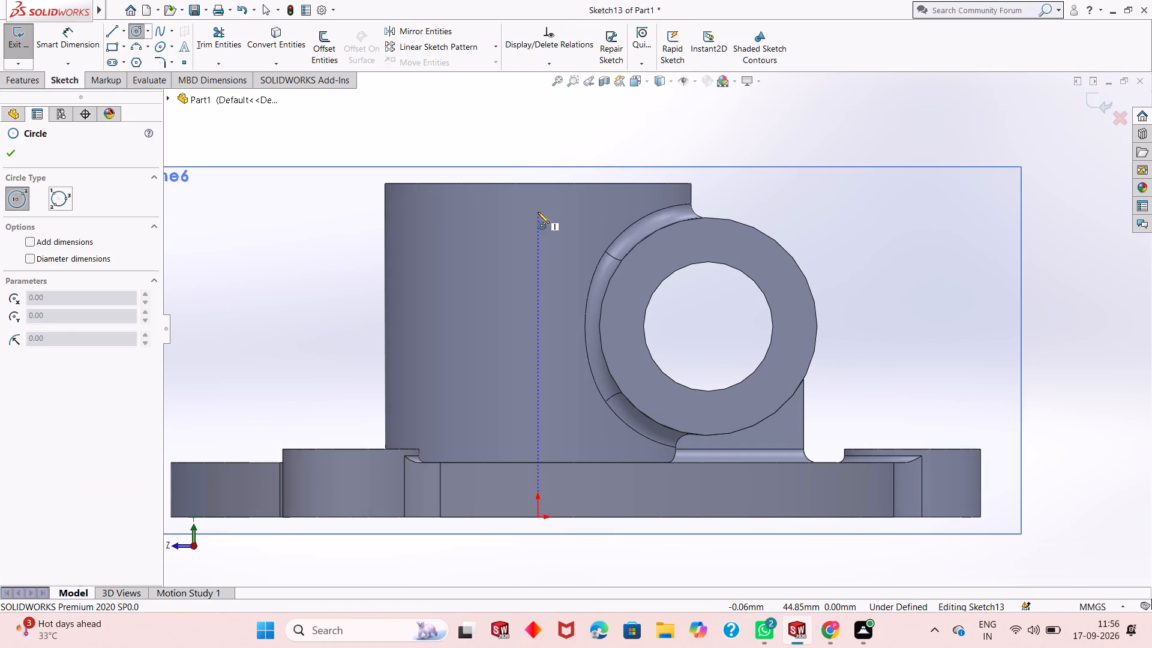
pyautogui.click(538, 212)
pyautogui.click(544, 254)
pyautogui.rightClick(545, 257)
pyautogui.click(592, 269)
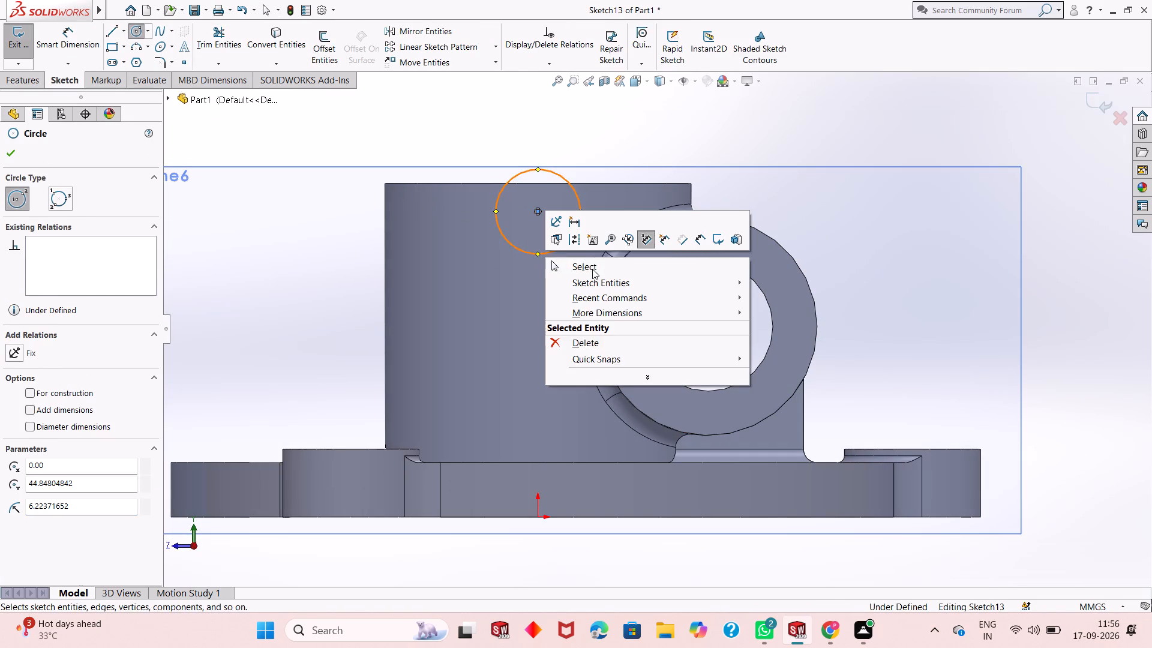
# Dimension the new circle's diameter to 18 mm.
pyautogui.click(46, 33)
pyautogui.click(548, 255)
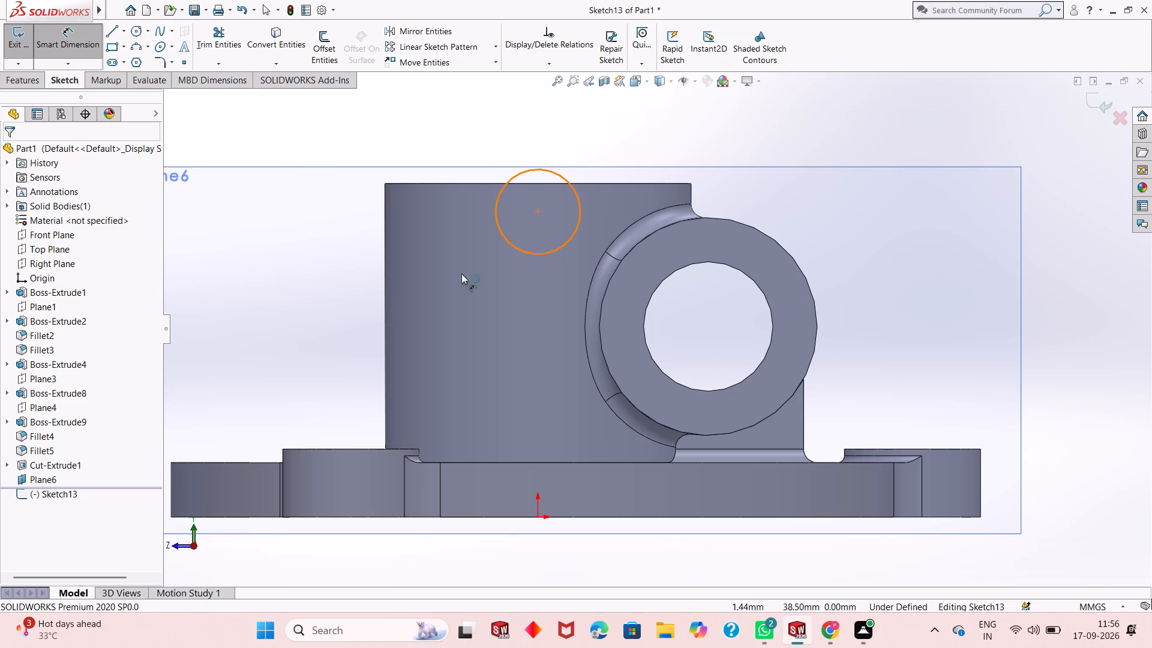
pyautogui.click(325, 344)
pyautogui.write('18')
pyautogui.press('Return')
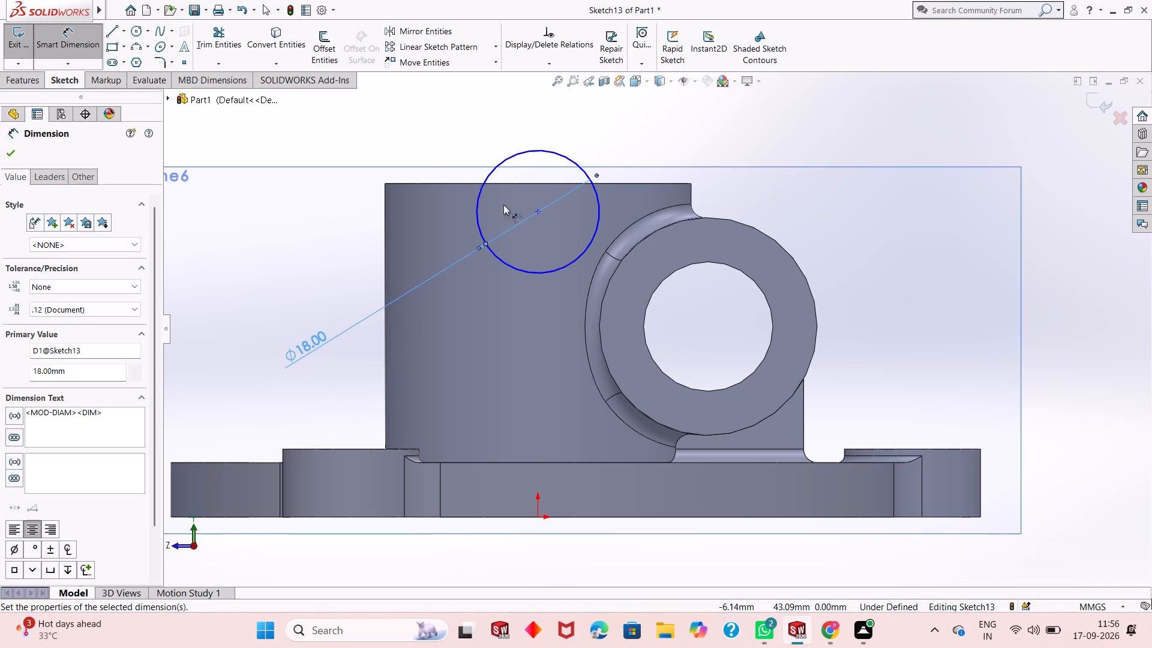
pyautogui.press('Escape')
pyautogui.press('Escape')
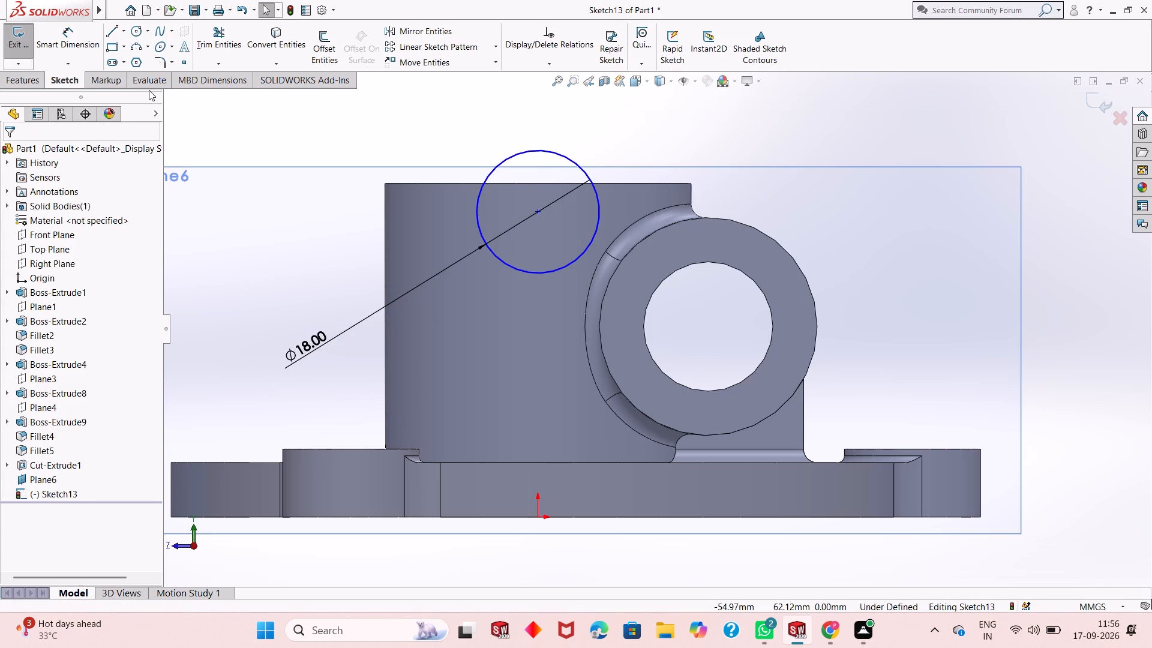
pyautogui.press('Escape')
# Draw a vertical construction centerline from the top of the side cylinder's bore edge down to the bore's centre.
pyautogui.click(127, 31)
pyautogui.click(135, 56)
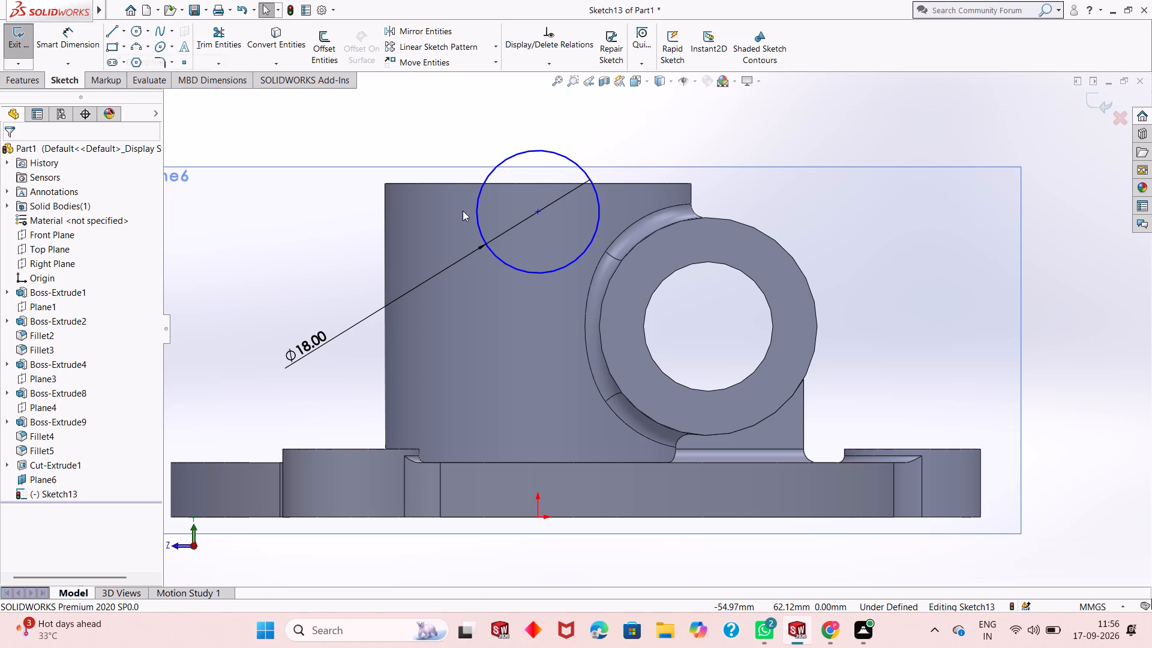
pyautogui.click(709, 263)
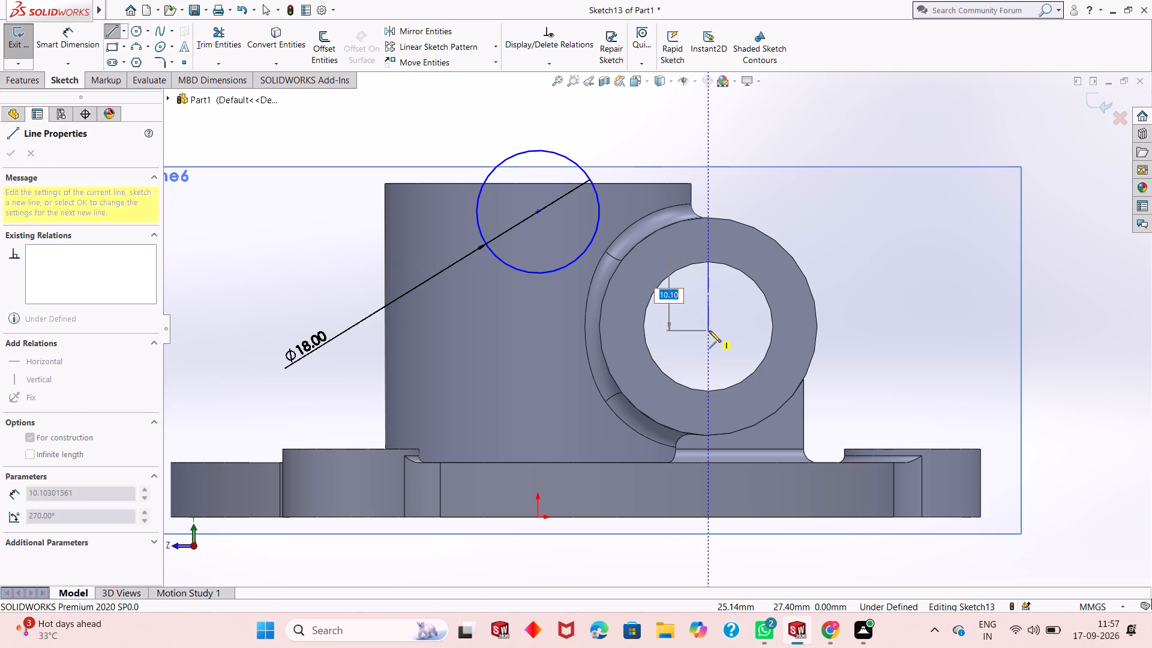
pyautogui.click(709, 328)
pyautogui.rightClick(709, 328)
pyautogui.click(728, 329)
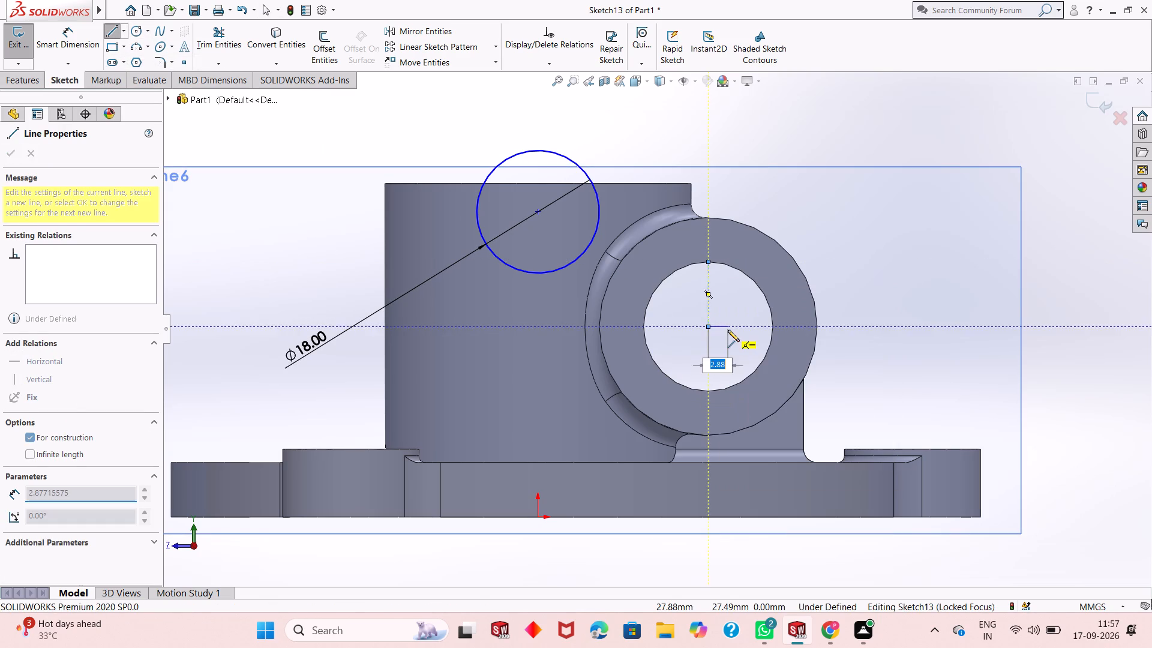
pyautogui.rightClick(728, 331)
pyautogui.click(737, 344)
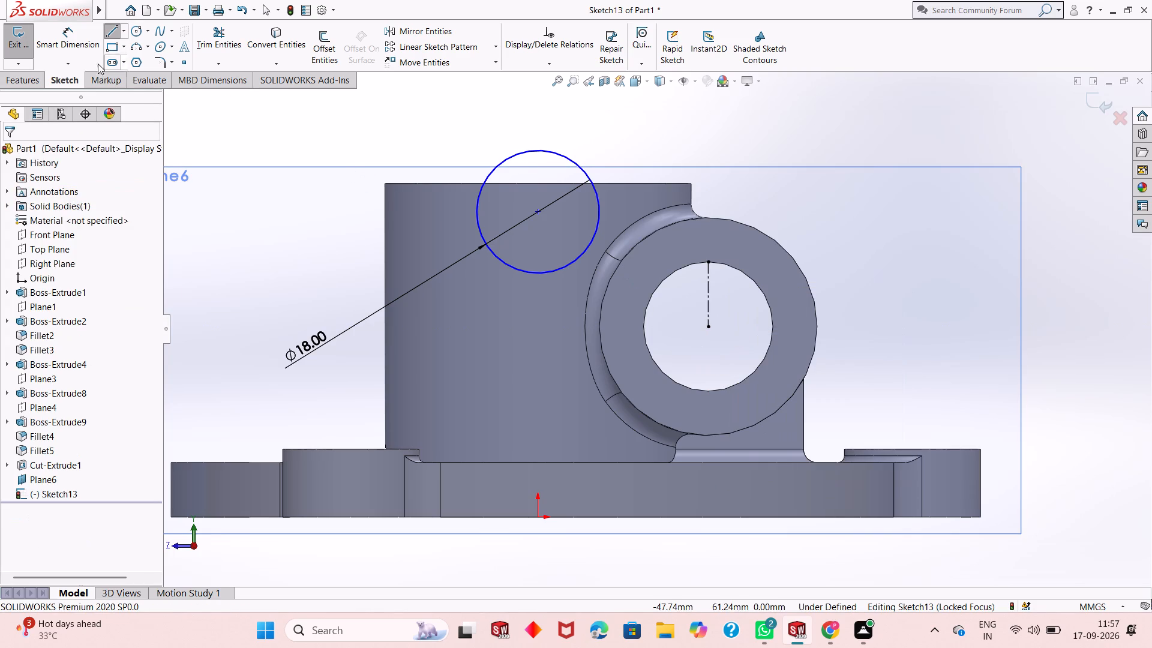
# Dimension the horizontal distance between the 18 mm circle's centre and the bore's centre as 25 mm.
pyautogui.click(71, 44)
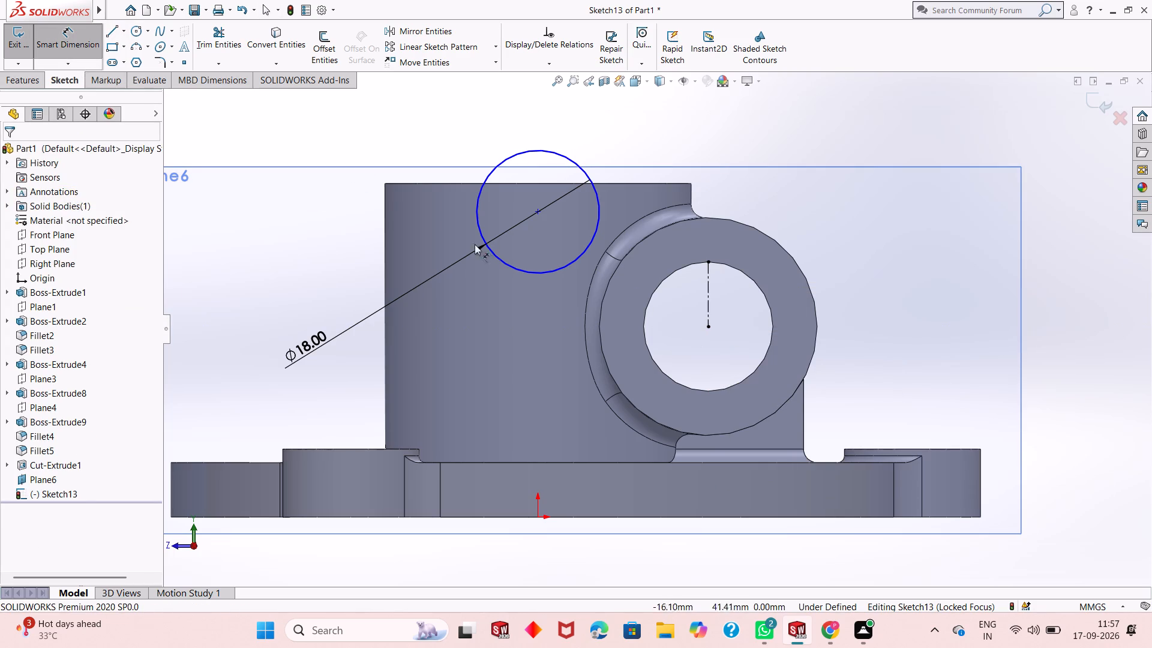
pyautogui.click(535, 214)
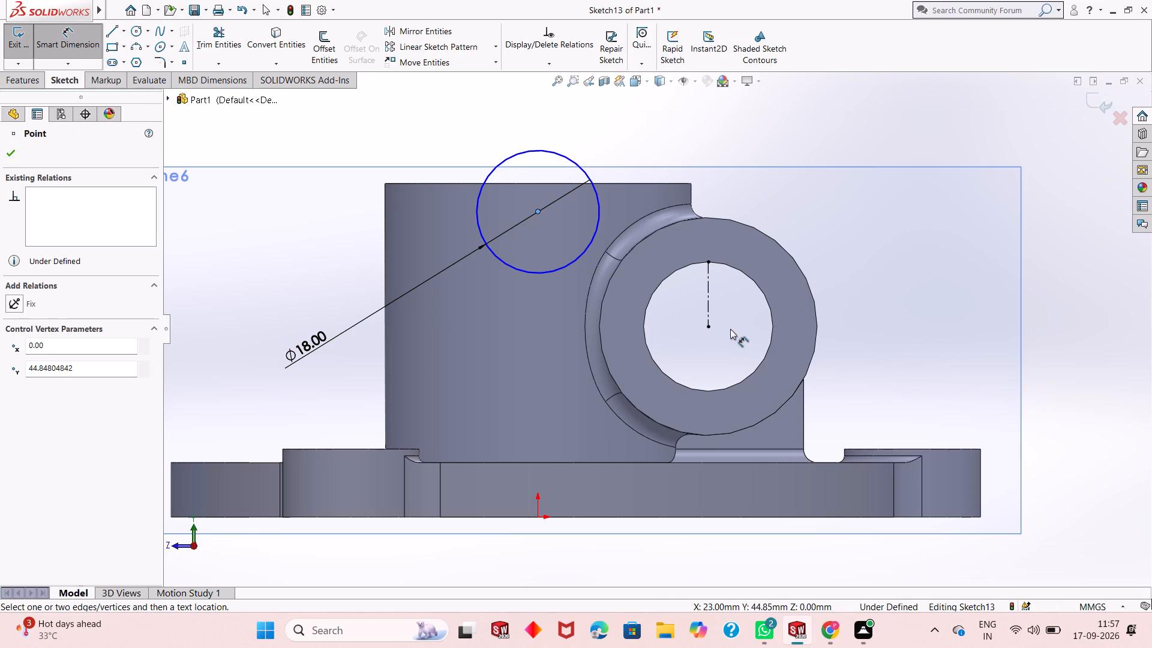
pyautogui.click(708, 329)
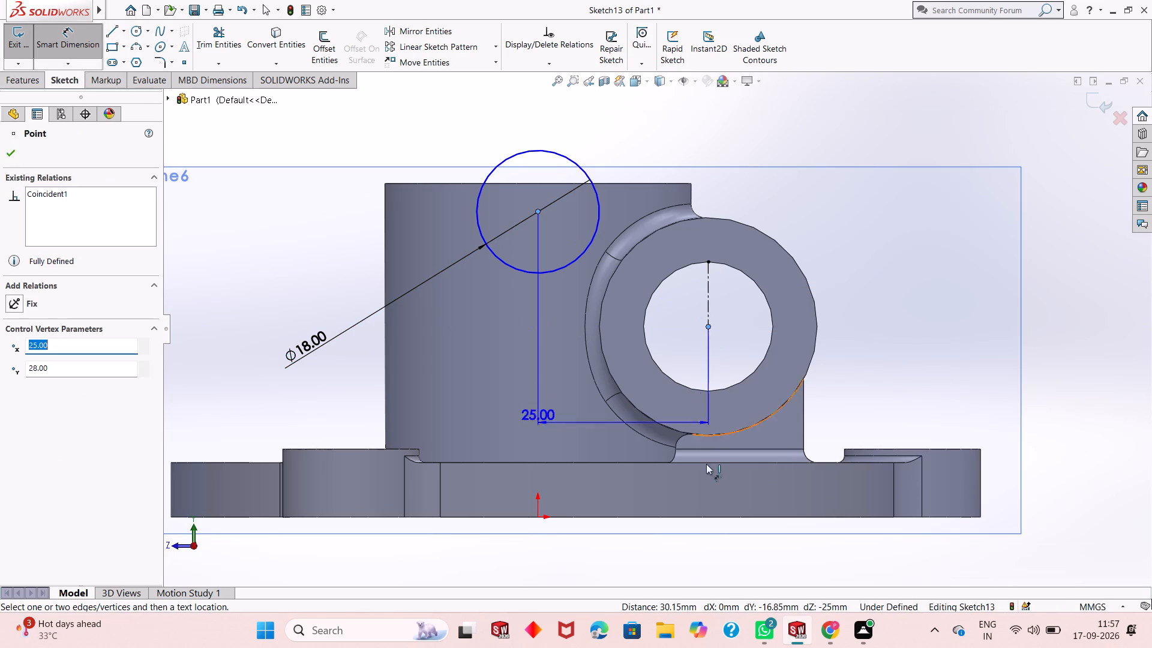
pyautogui.click(696, 547)
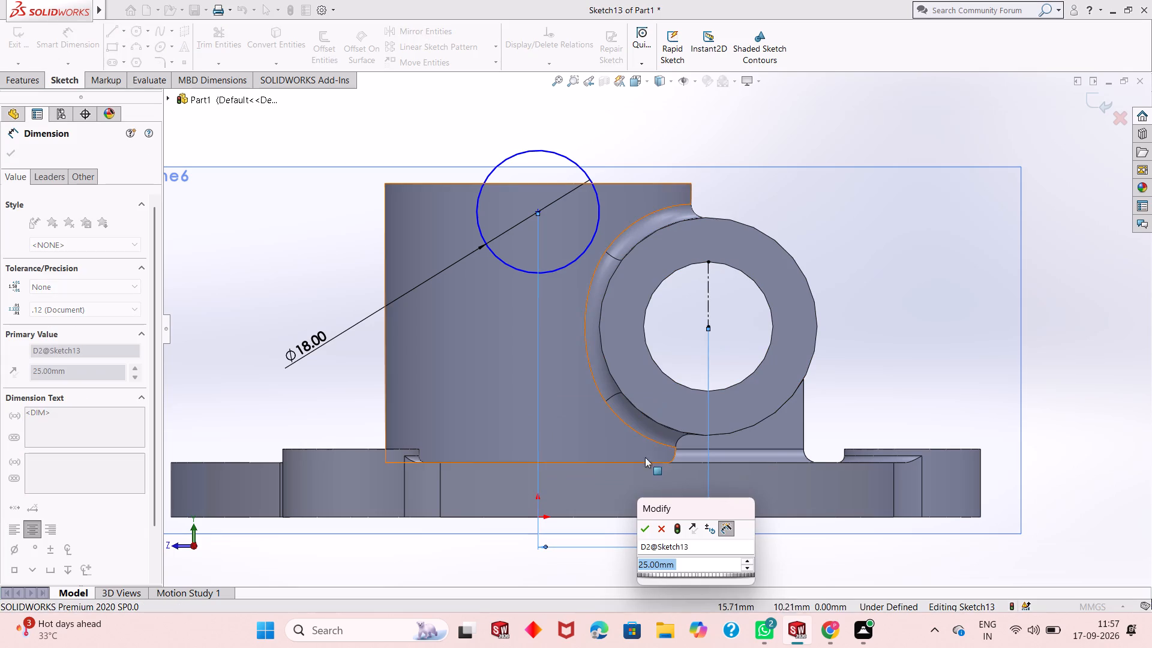
pyautogui.click(644, 527)
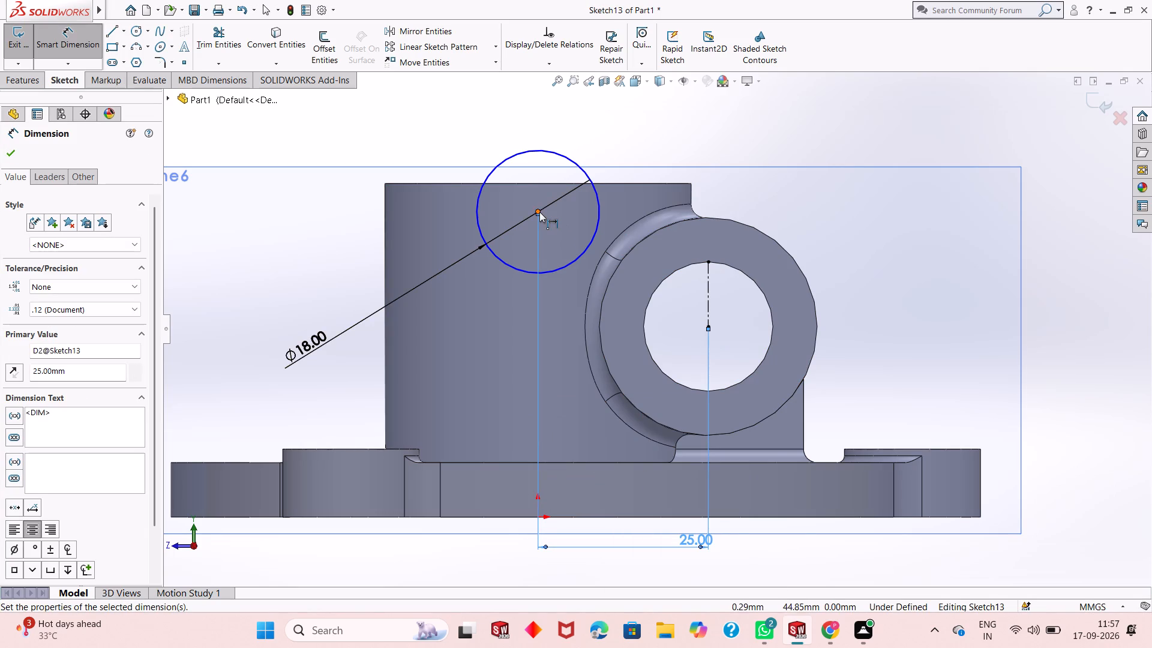
# Dimension the 18 mm circle's centre 40 mm above the origin.
pyautogui.click(536, 210)
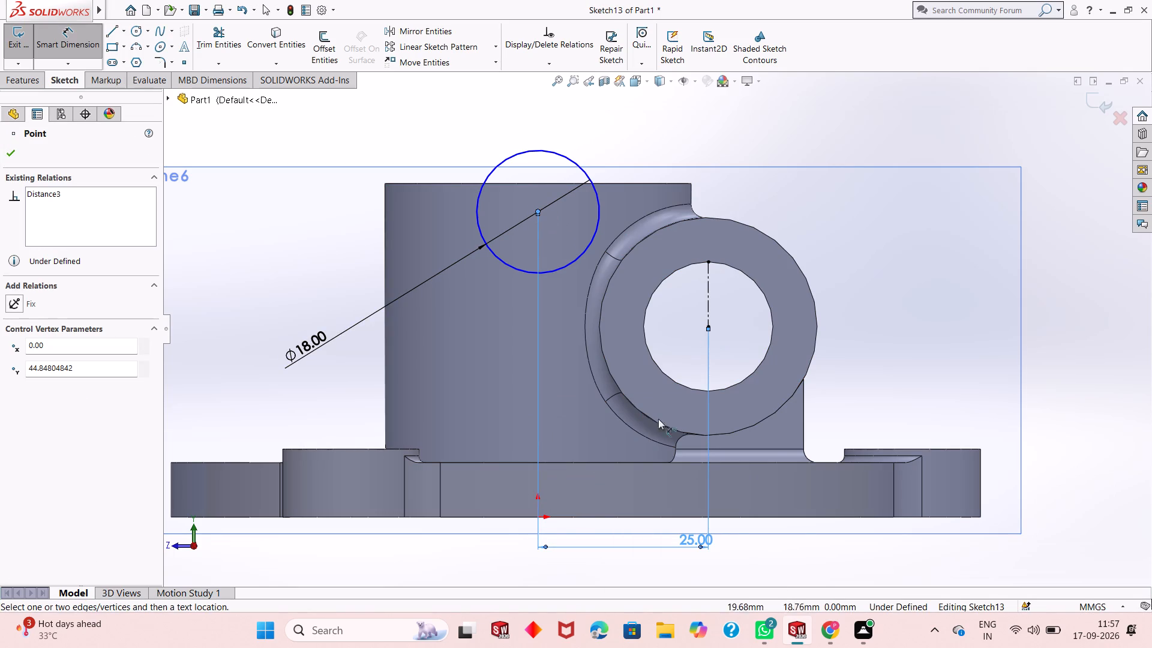
pyautogui.click(539, 520)
pyautogui.click(1048, 472)
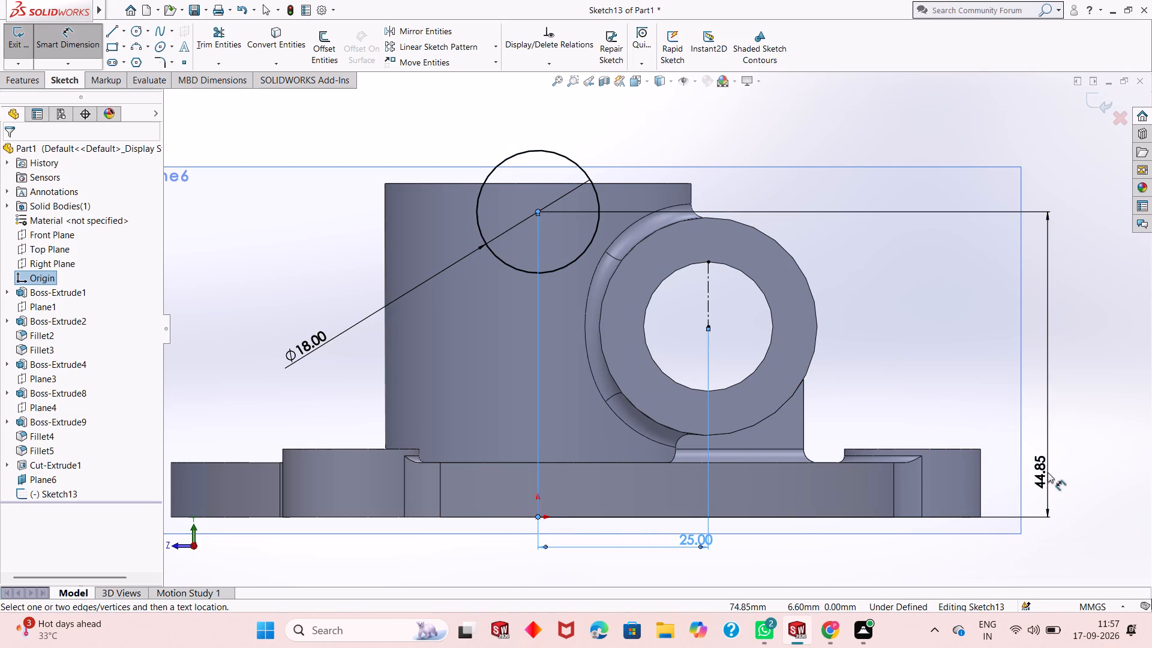
pyautogui.write('40')
pyautogui.press('Return')
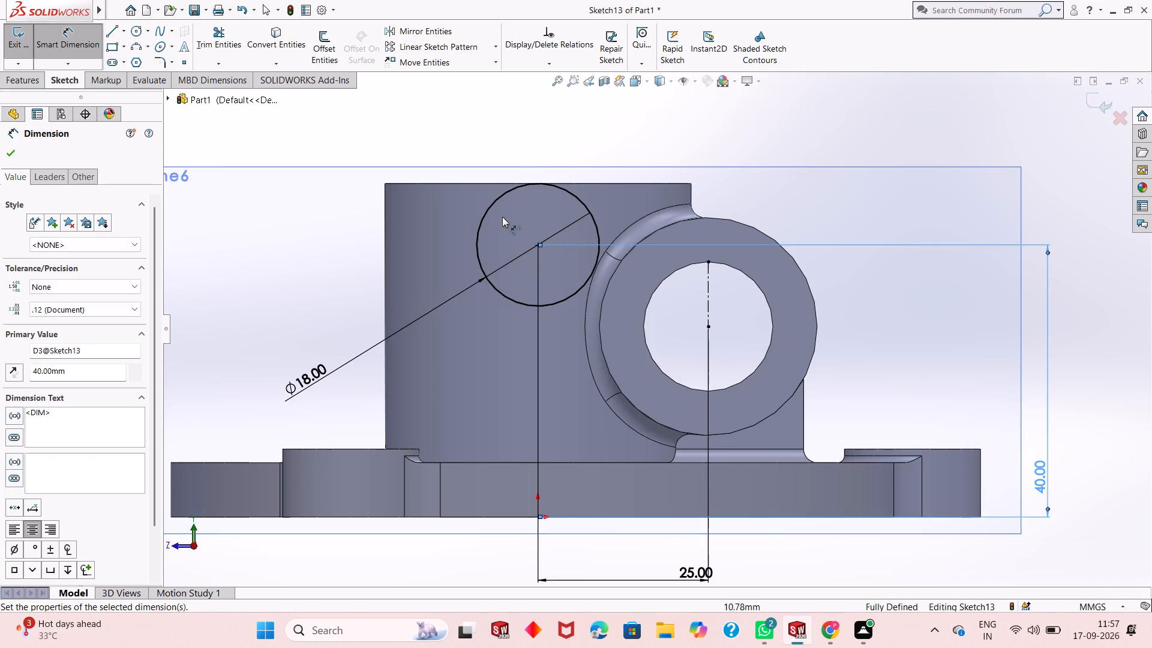
pyautogui.click(4, 156)
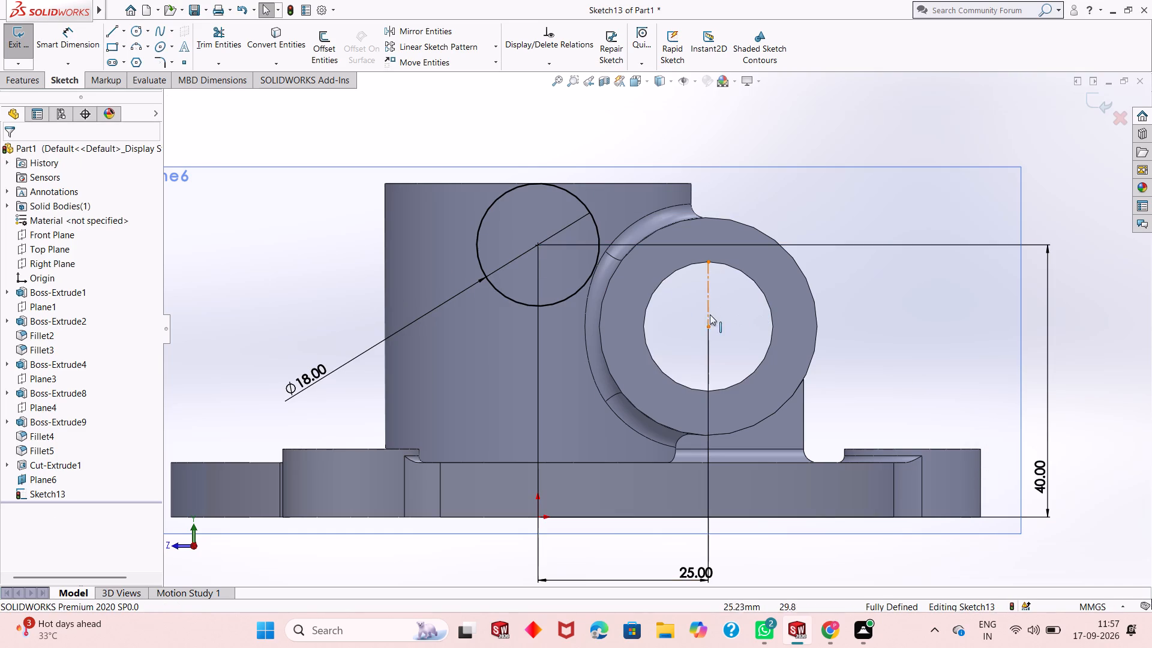
# Extrude the 18 mm circle as a 46 mm blind boss, reversed to pass through the central cylinder, with the result merged.
pyautogui.click(34, 82)
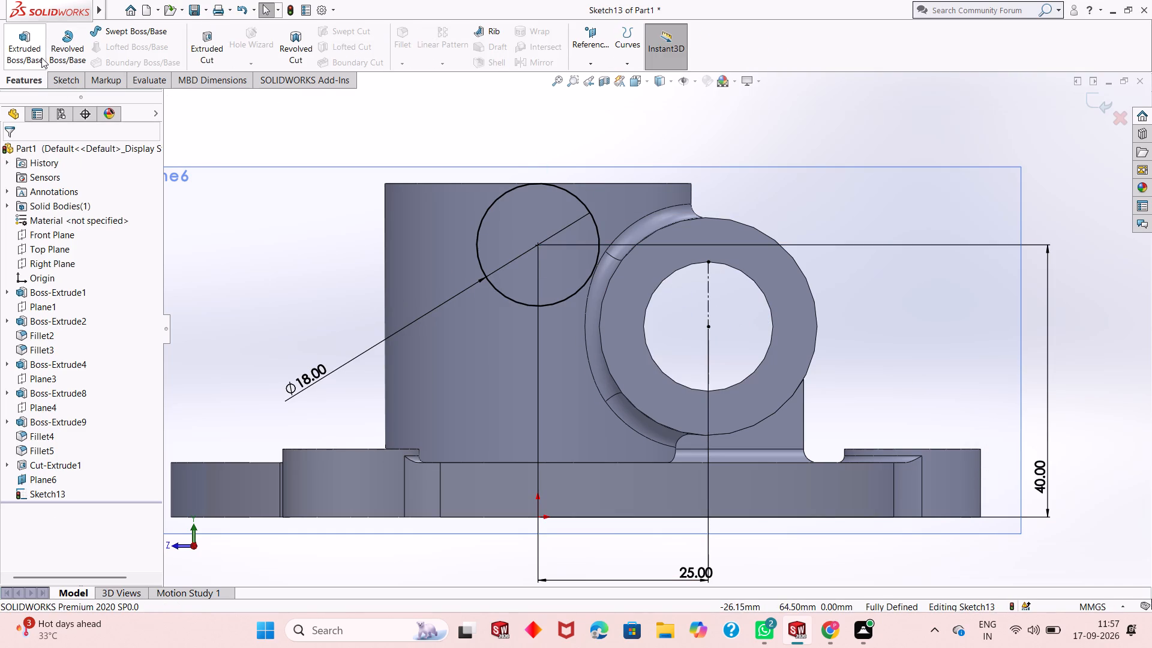
pyautogui.click(41, 58)
pyautogui.moveTo(828, 417); pyautogui.dragTo(779, 444, button='middle')
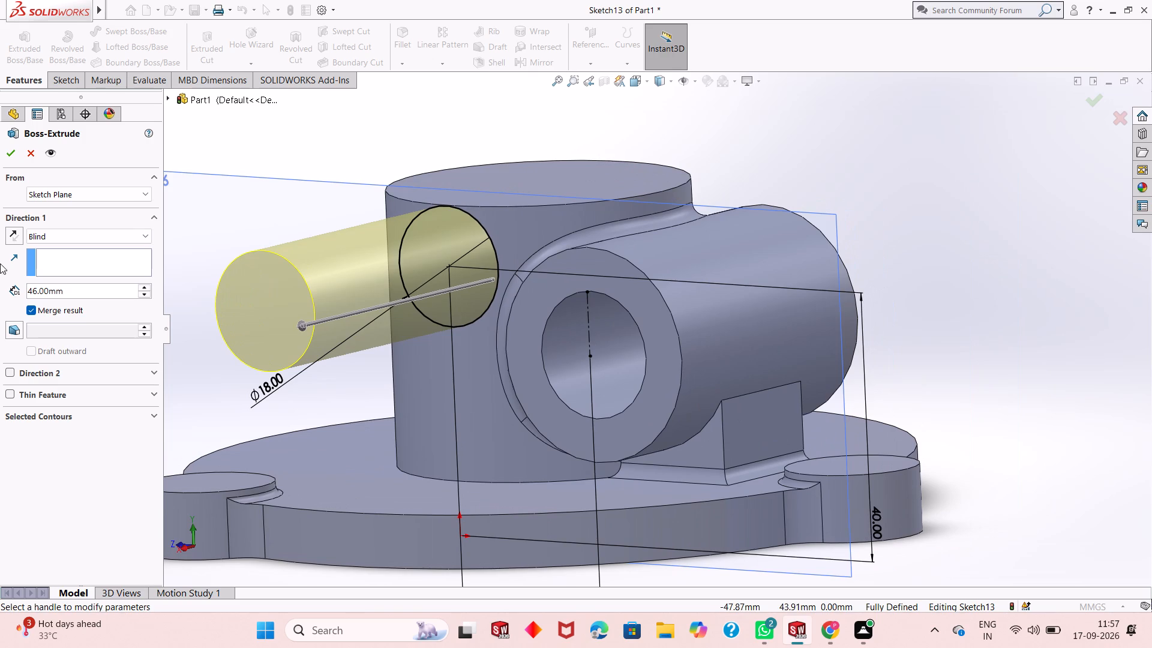
pyautogui.click(14, 241)
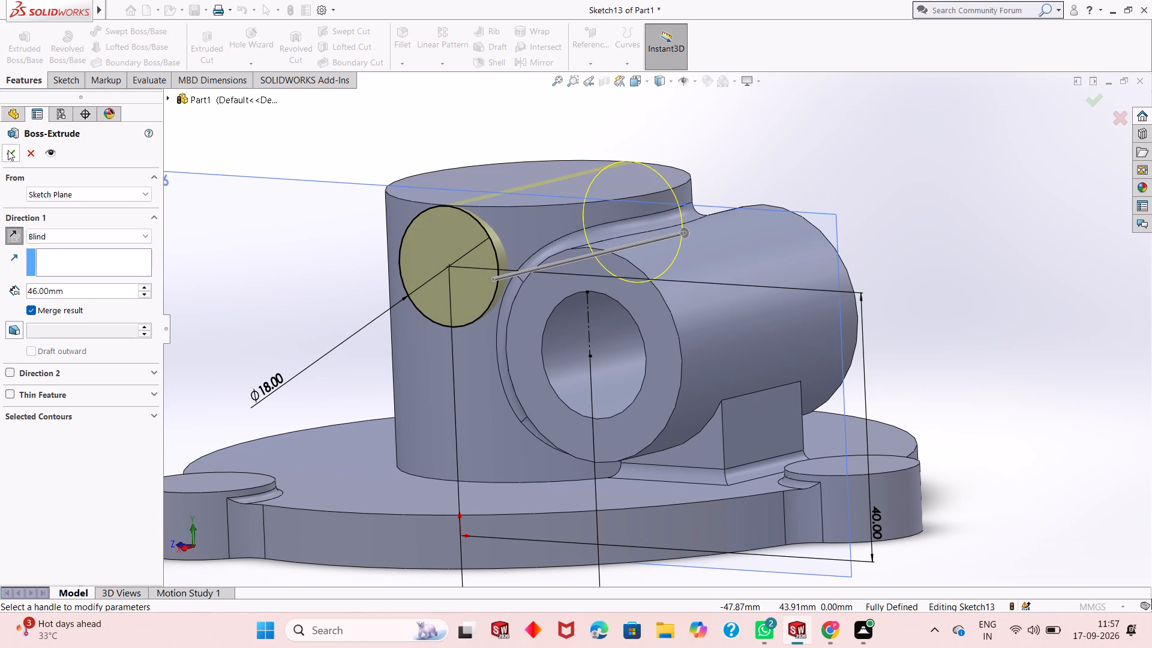
pyautogui.click(8, 150)
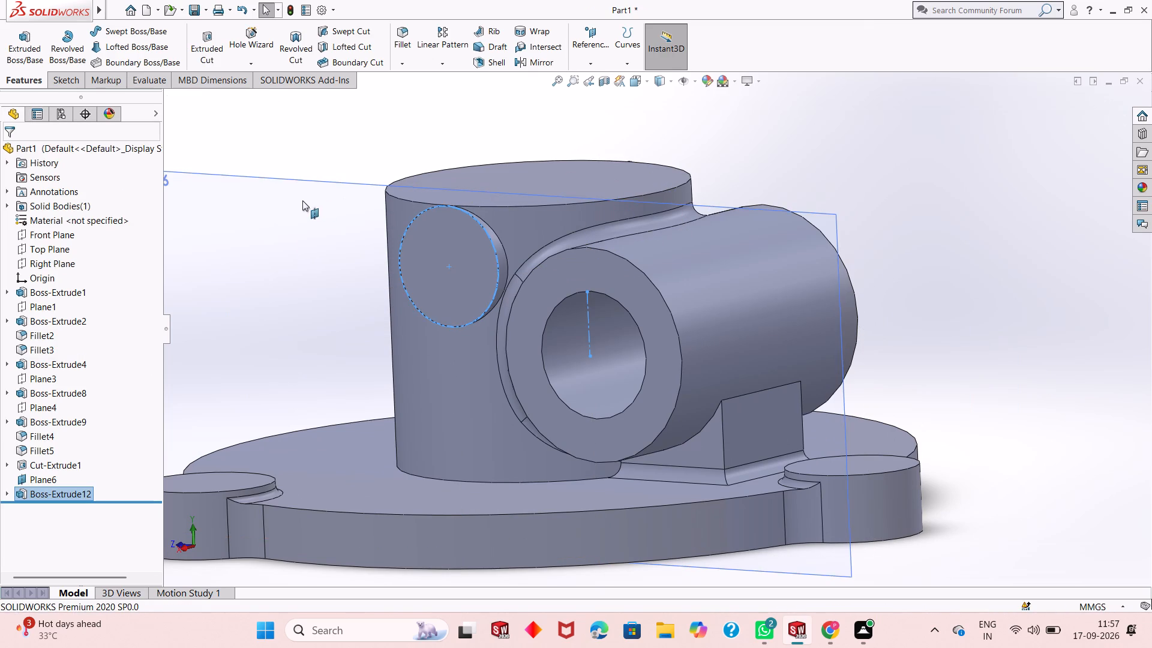
# Hide the 23 mm offset plane.
pyautogui.rightClick(302, 200)
pyautogui.click(349, 184)
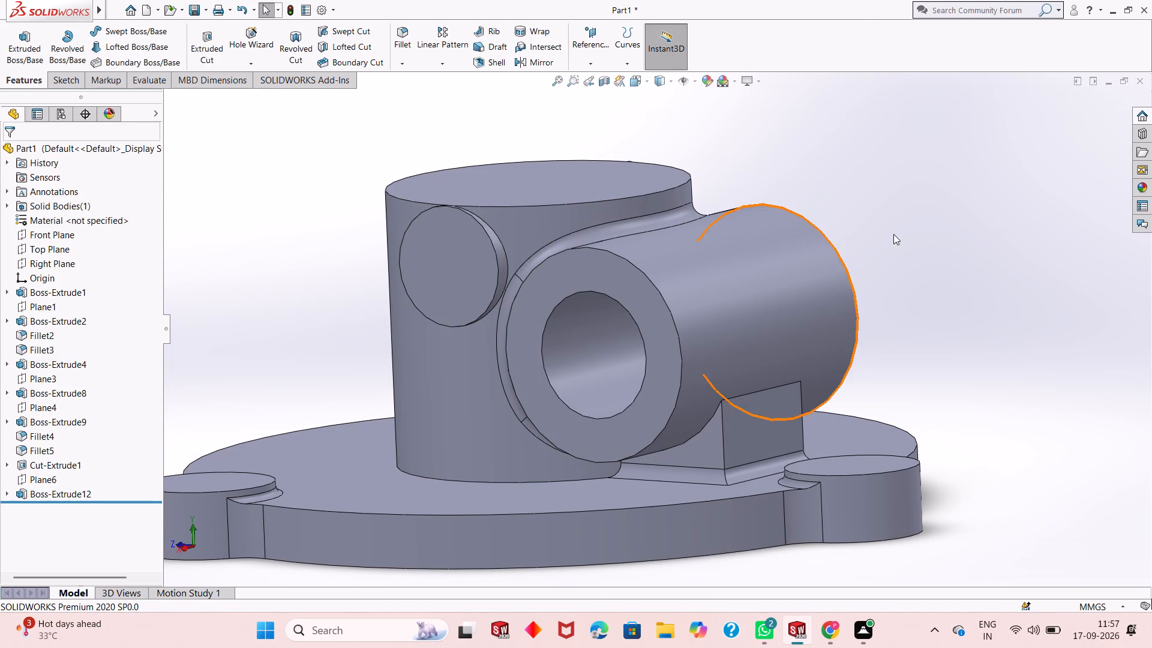
pyautogui.click(893, 234)
# Examine both ends of the new cross boss on the central cylinder and its meeting with the side cylinder's fillet.
pyautogui.scroll(-4, 682, 247)
pyautogui.scroll(3, 662, 247)
pyautogui.moveTo(669, 247); pyautogui.dragTo(643, 293, button='middle')
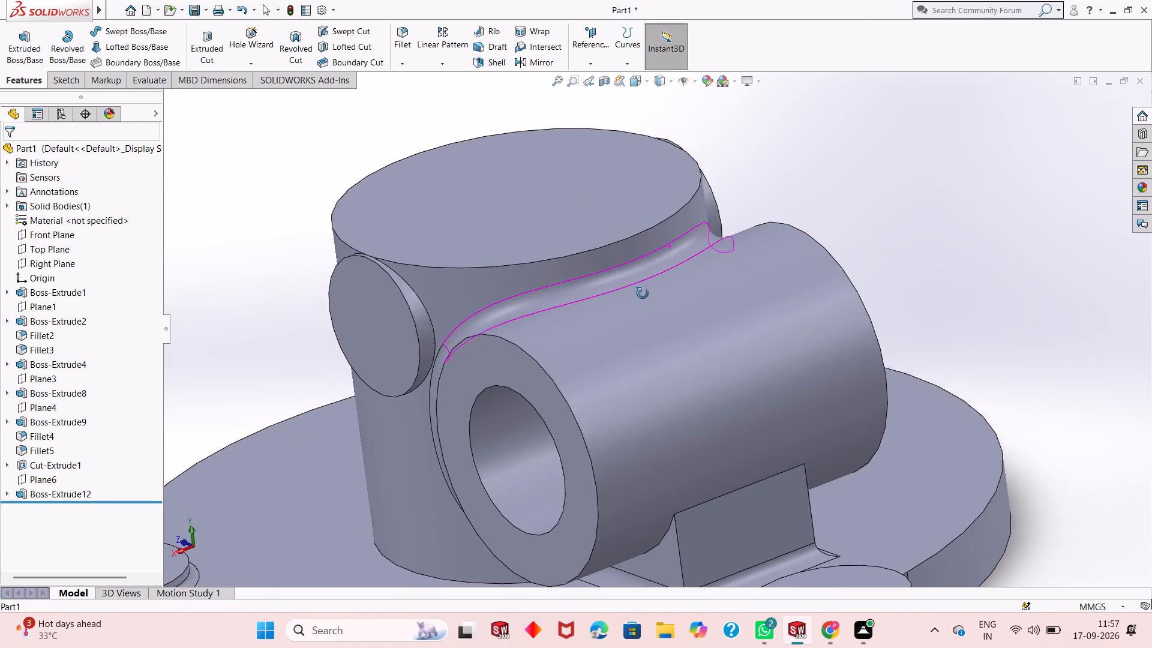
pyautogui.moveTo(643, 293); pyautogui.dragTo(606, 329, button='middle')
pyautogui.scroll(-3, 710, 158)
pyautogui.scroll(1, 728, 202)
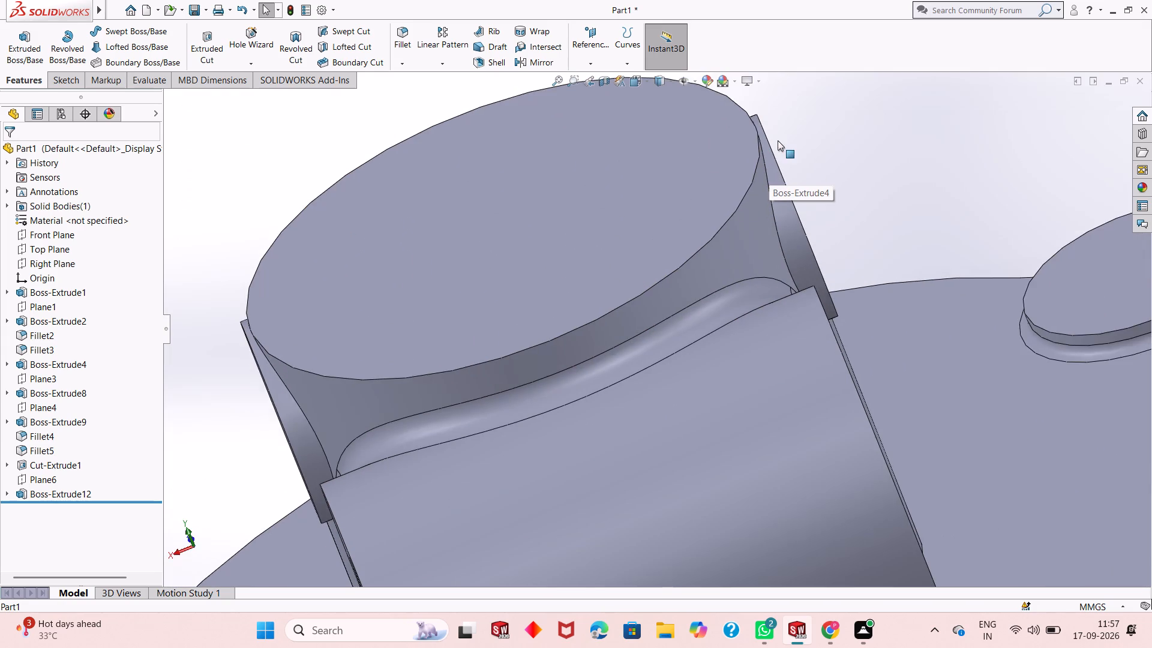
pyautogui.scroll(-4, 781, 125)
pyautogui.scroll(6, 727, 267)
pyautogui.scroll(4, 656, 299)
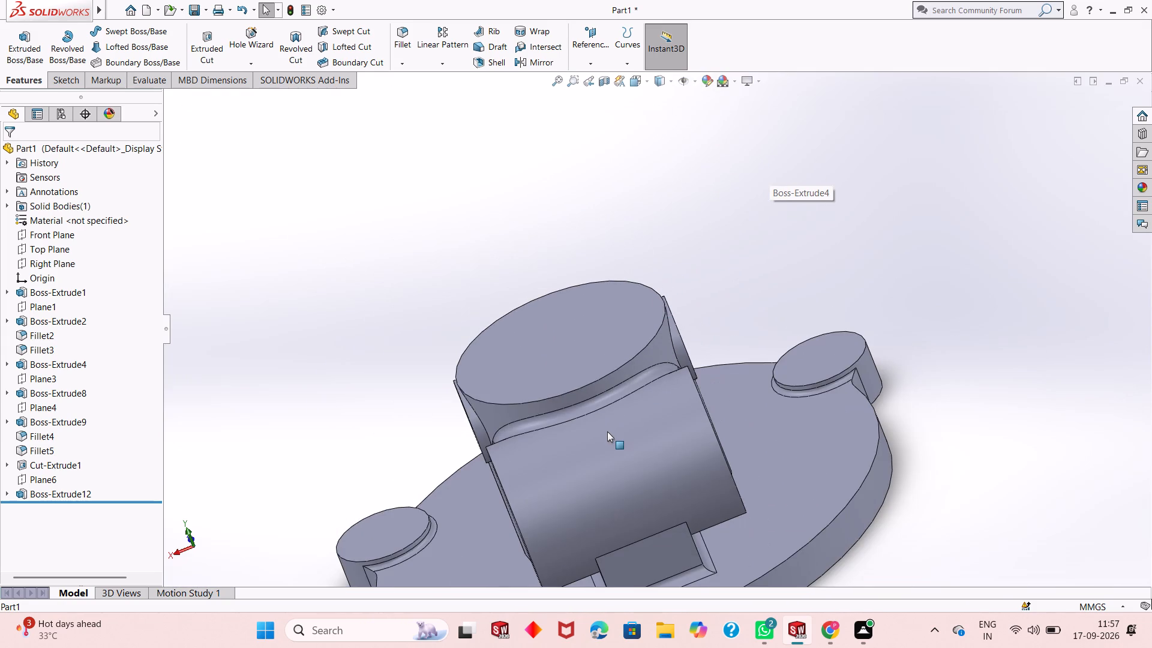
# Start a sketch on the flat end face of the 18 mm cross boss and view it face-on.
pyautogui.scroll(-2, 607, 431)
pyautogui.scroll(5, 607, 431)
pyautogui.moveTo(608, 368); pyautogui.dragTo(707, 267, button='middle')
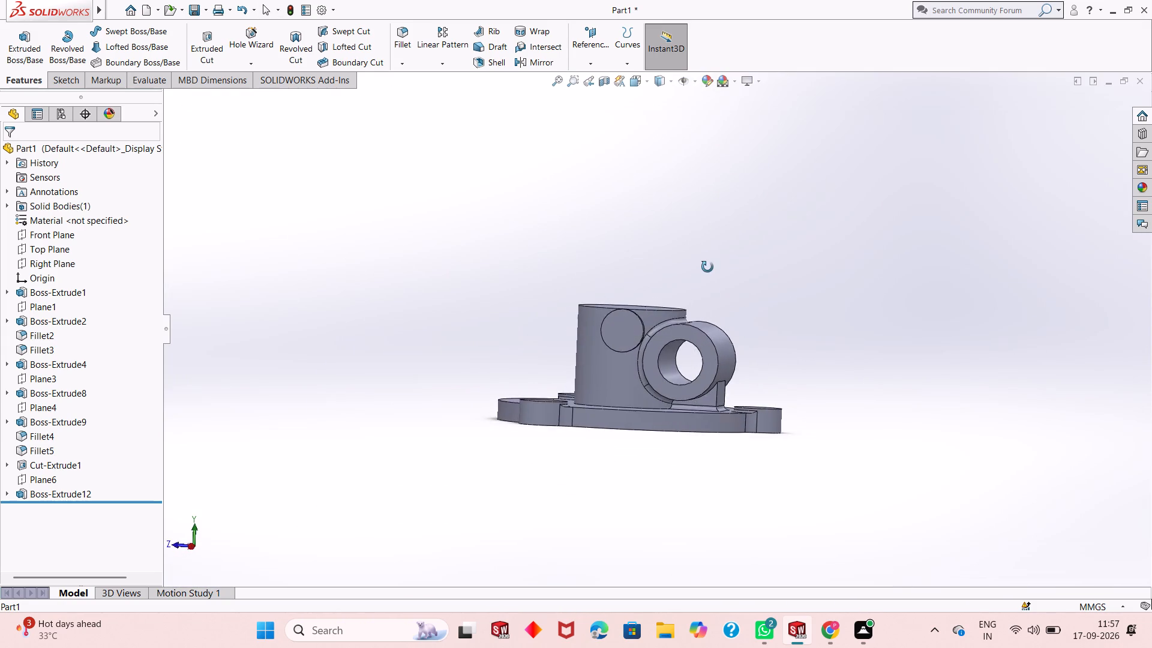
pyautogui.moveTo(707, 267); pyautogui.dragTo(715, 330, button='middle')
pyautogui.scroll(1, 715, 330)
pyautogui.scroll(-4, 682, 442)
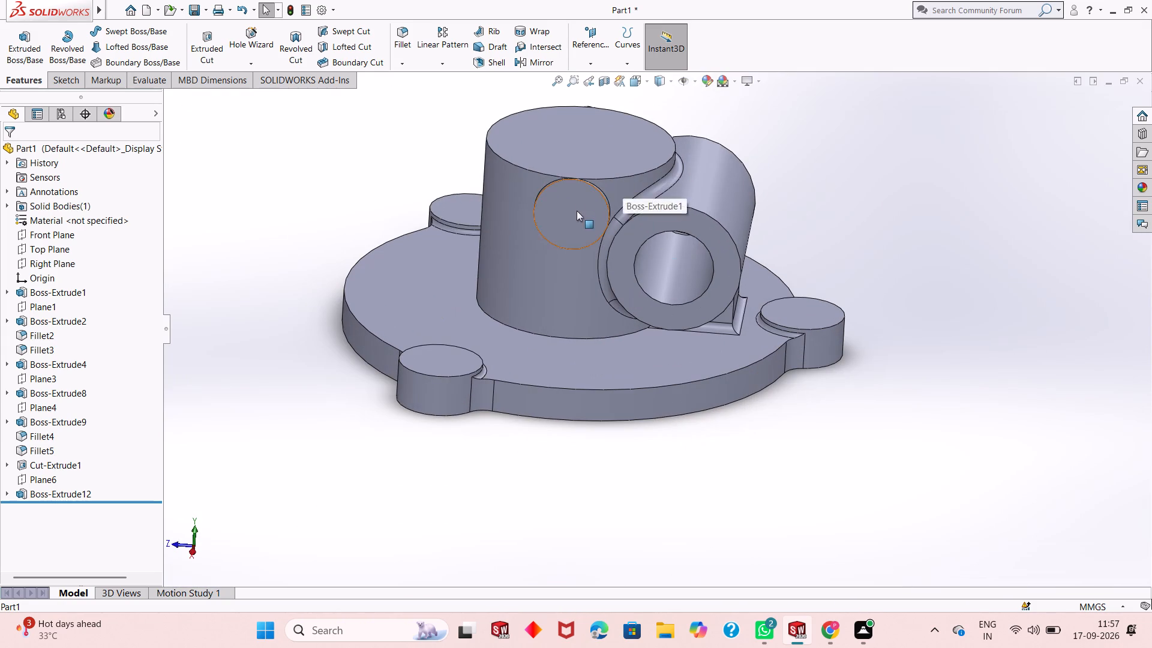
pyautogui.click(577, 215)
pyautogui.click(631, 190)
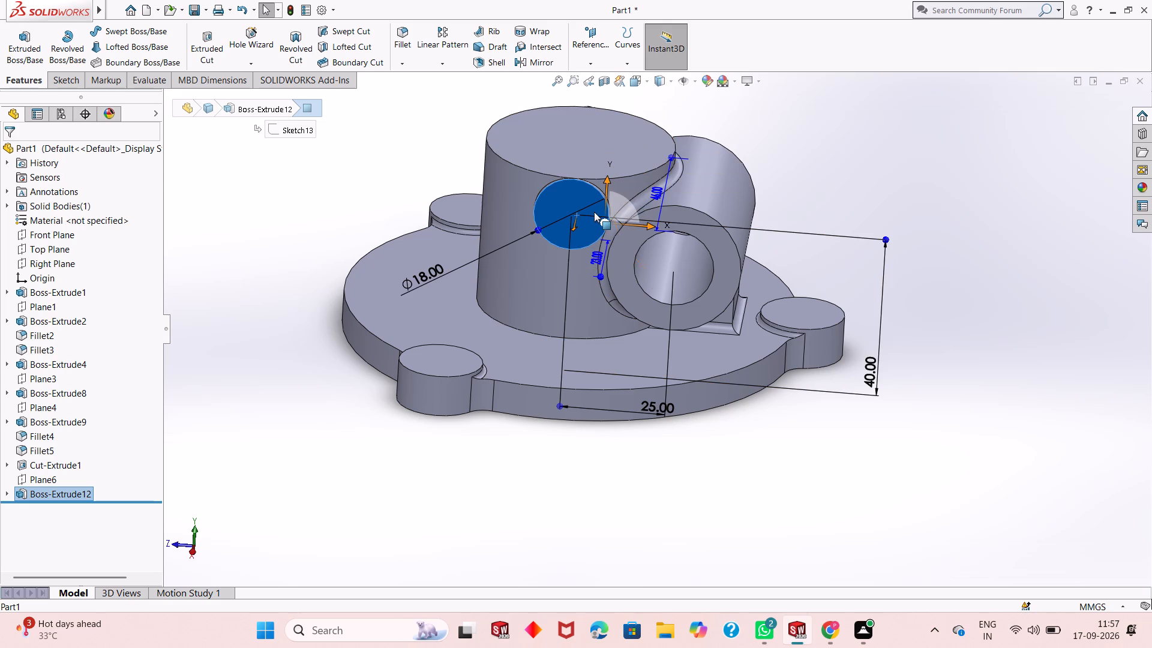
pyautogui.press('Escape')
pyautogui.press('Escape')
pyautogui.click(578, 207)
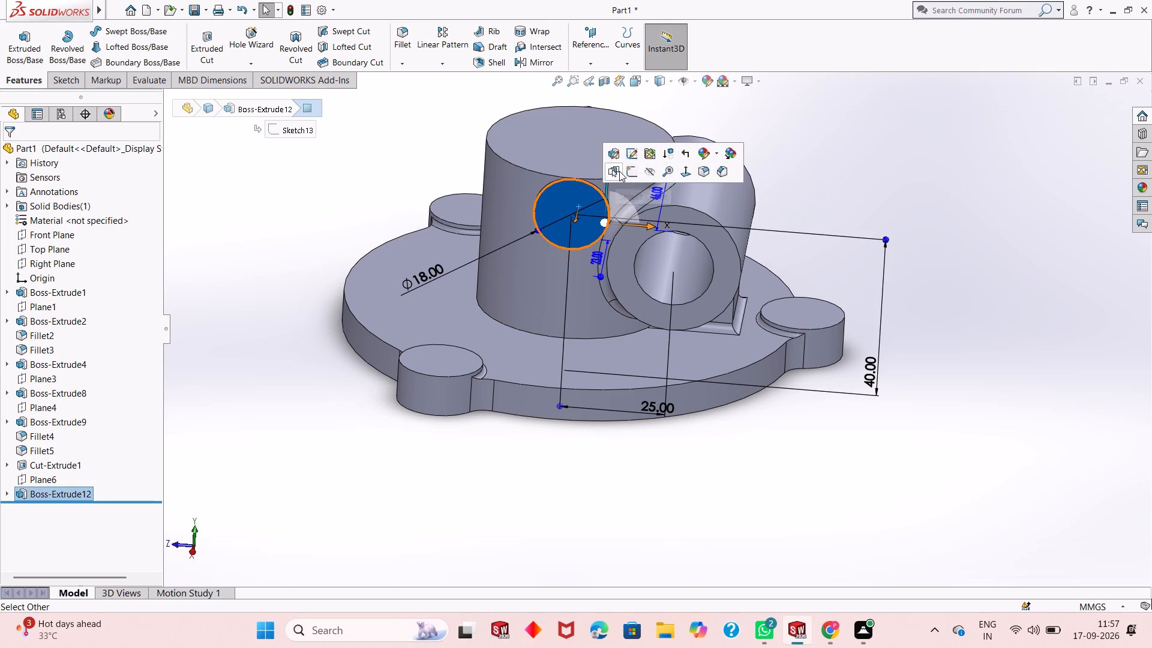
pyautogui.click(633, 170)
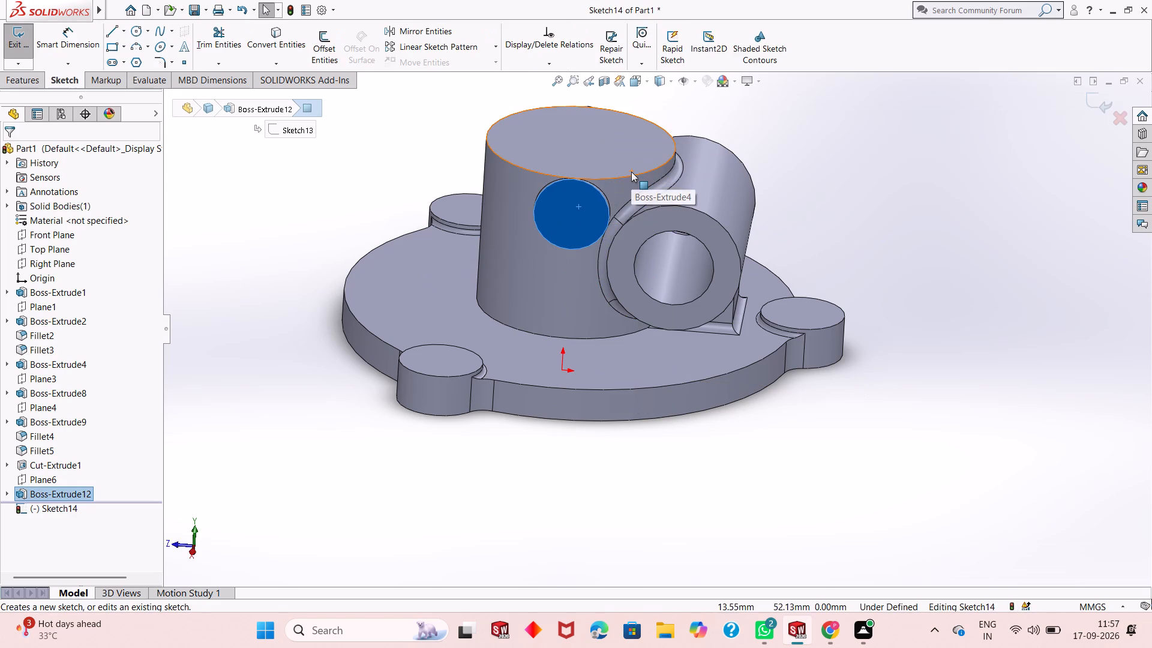
pyautogui.press('8')
pyautogui.press('Escape')
pyautogui.hotkey('ctrl', '8')
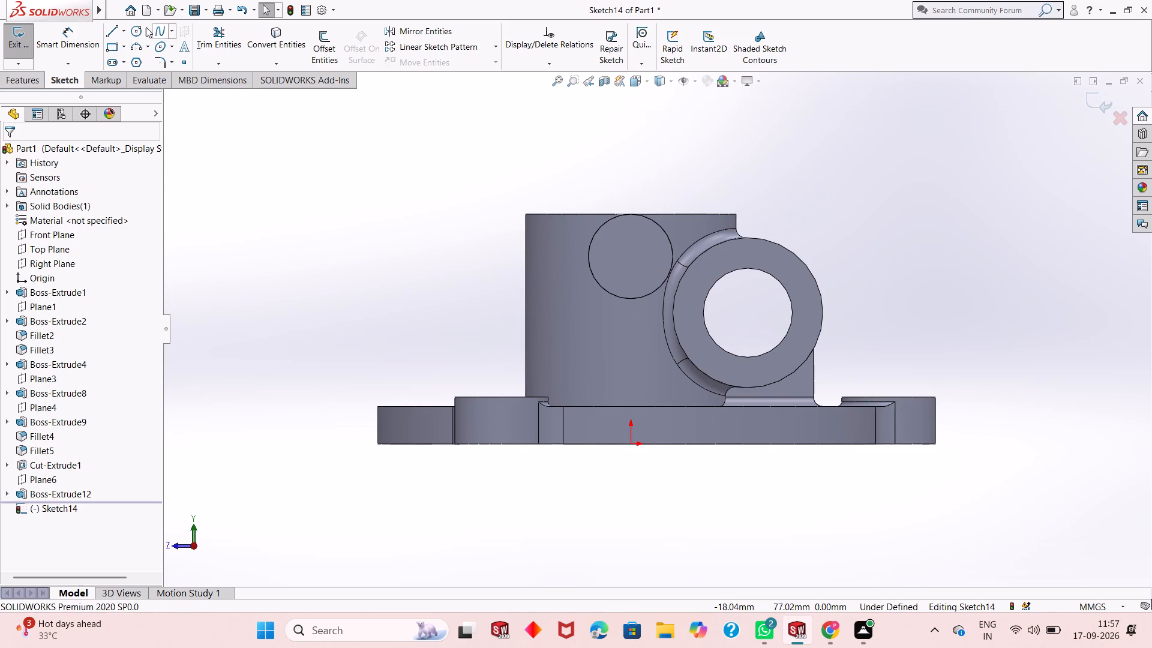
# Sketch a circle concentric with the 18 mm cross boss and dimension its diameter at 8 mm.
pyautogui.click(140, 30)
pyautogui.click(630, 254)
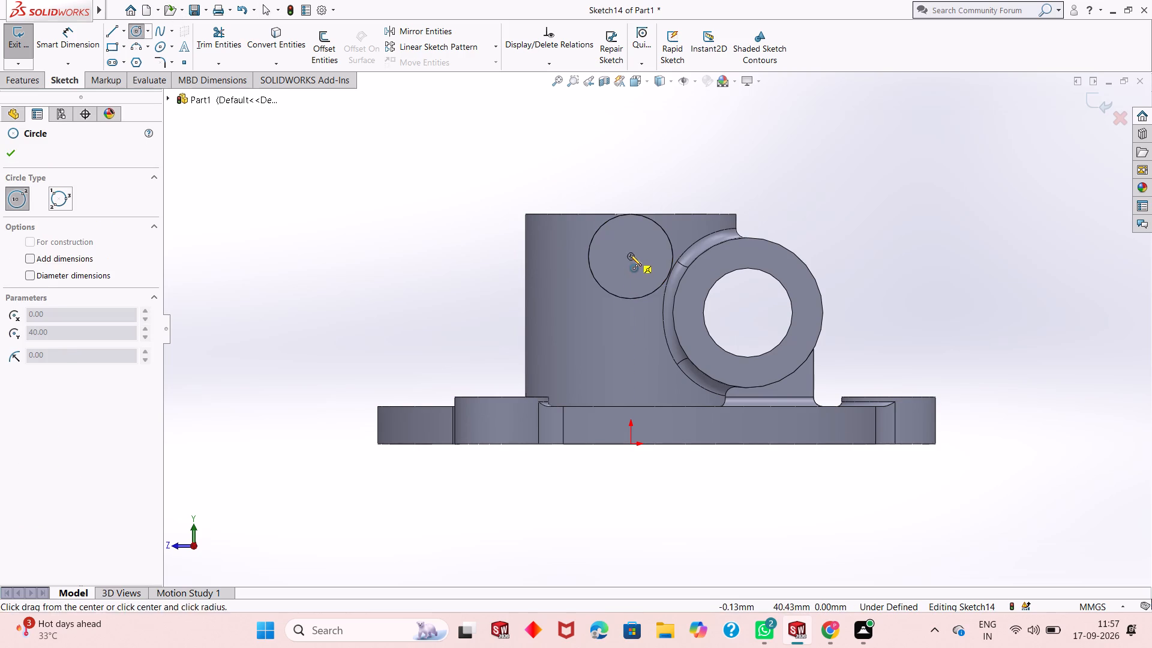
pyautogui.click(638, 273)
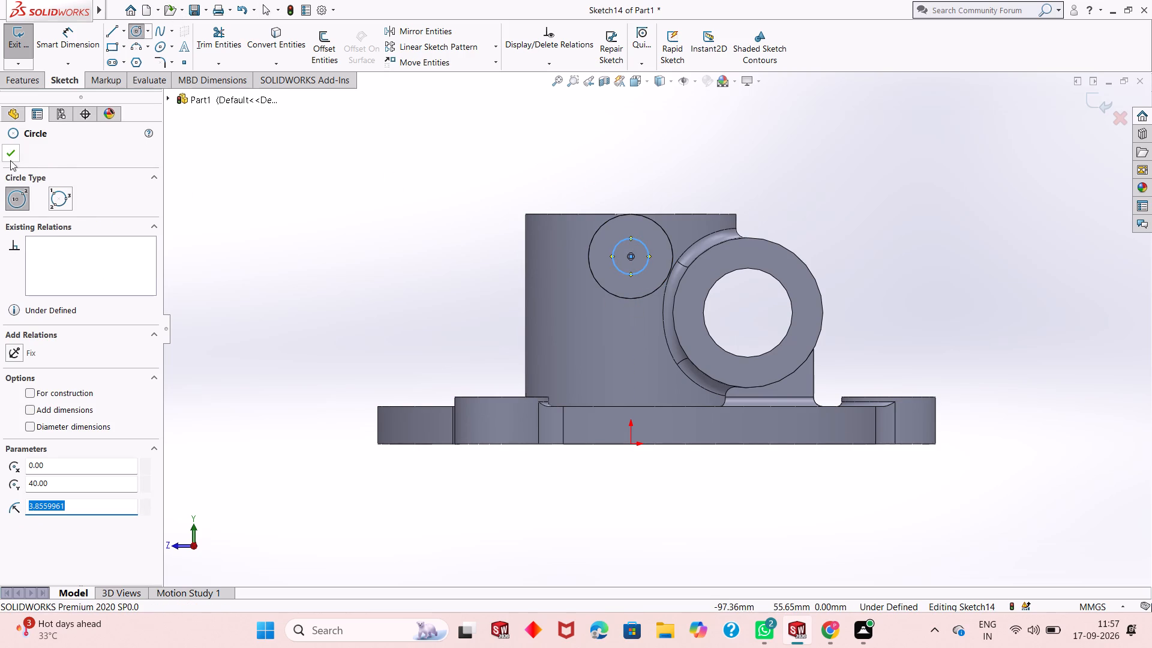
pyautogui.click(4, 155)
pyautogui.click(74, 50)
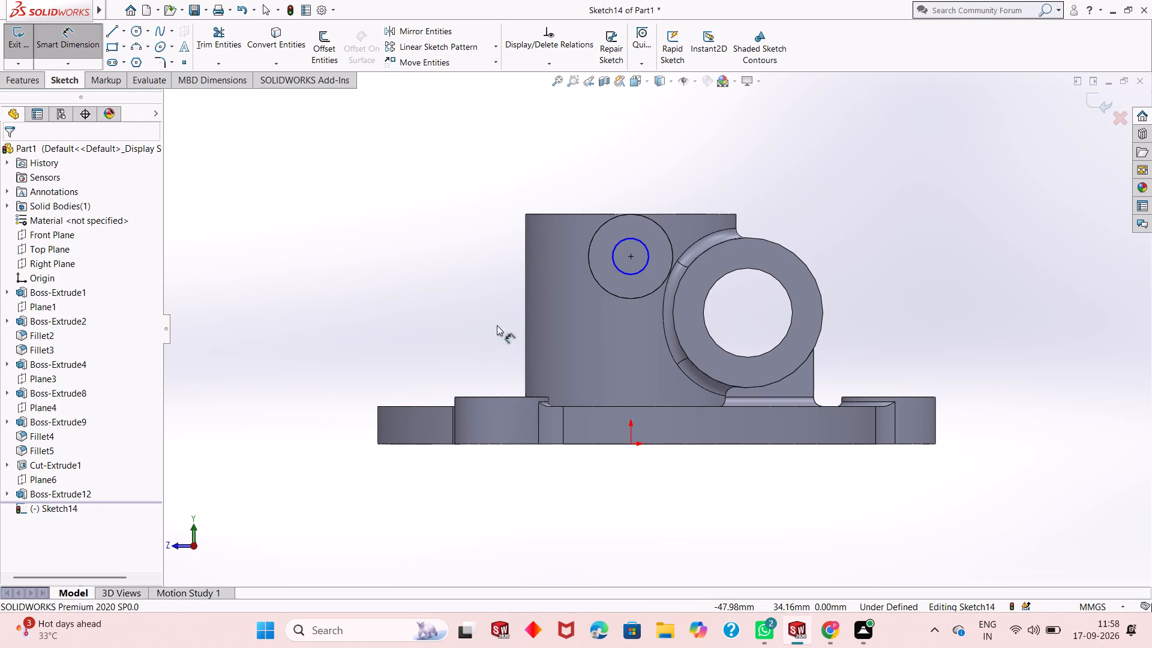
pyautogui.click(617, 268)
pyautogui.click(467, 335)
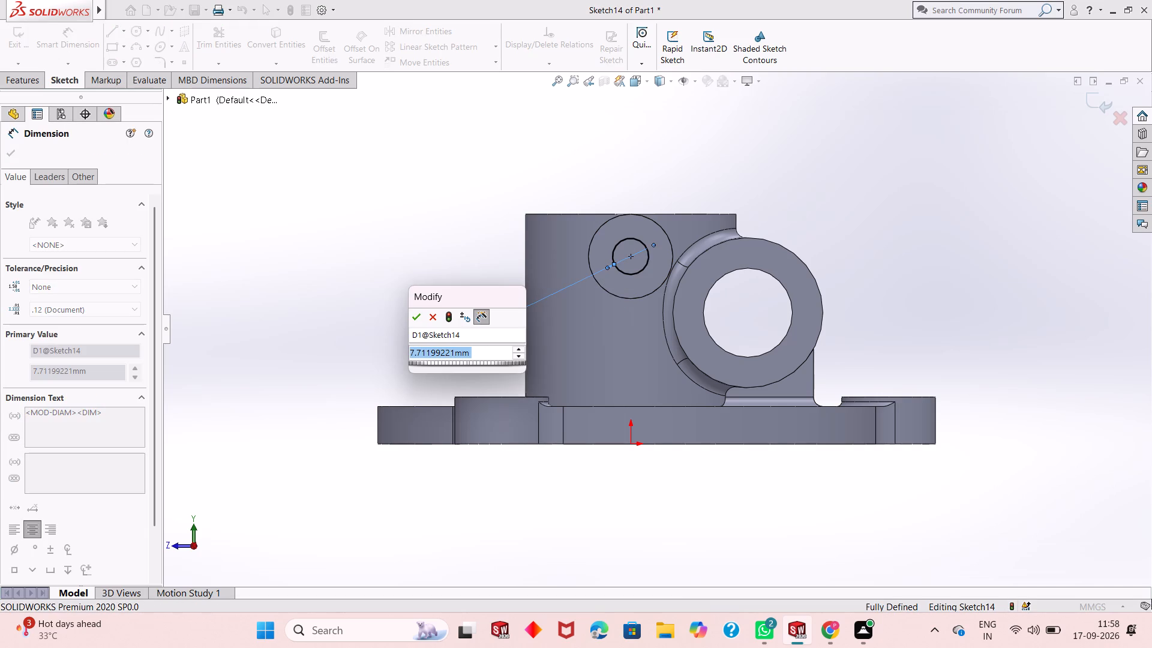
pyautogui.press('8')
pyautogui.press('Return')
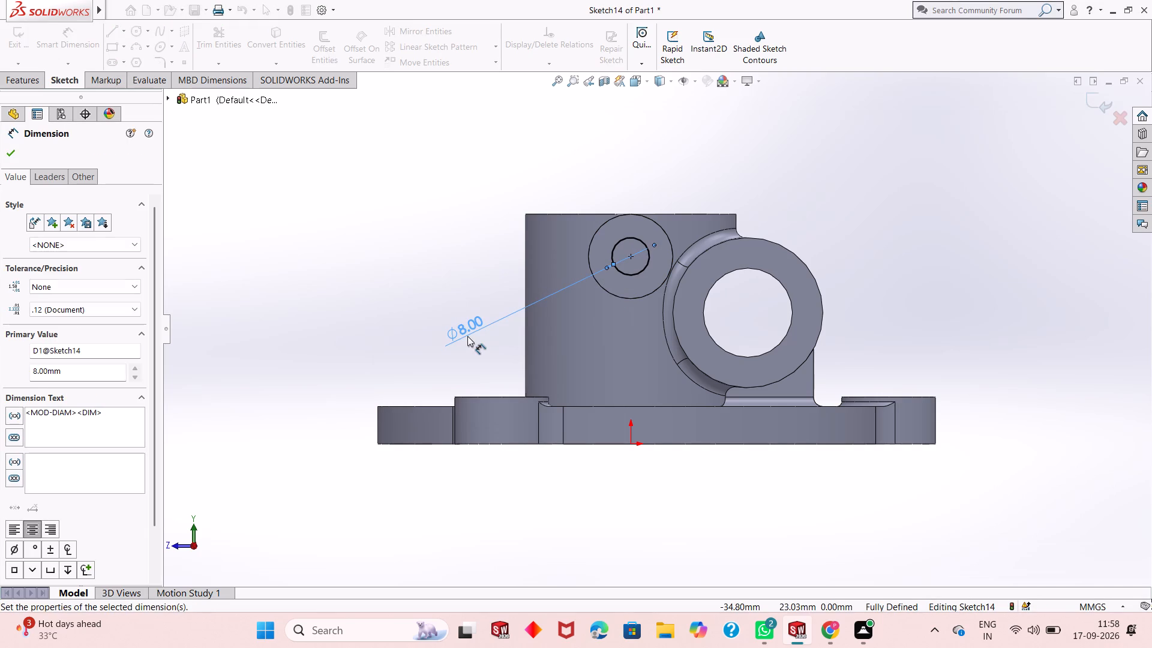
pyautogui.click(7, 152)
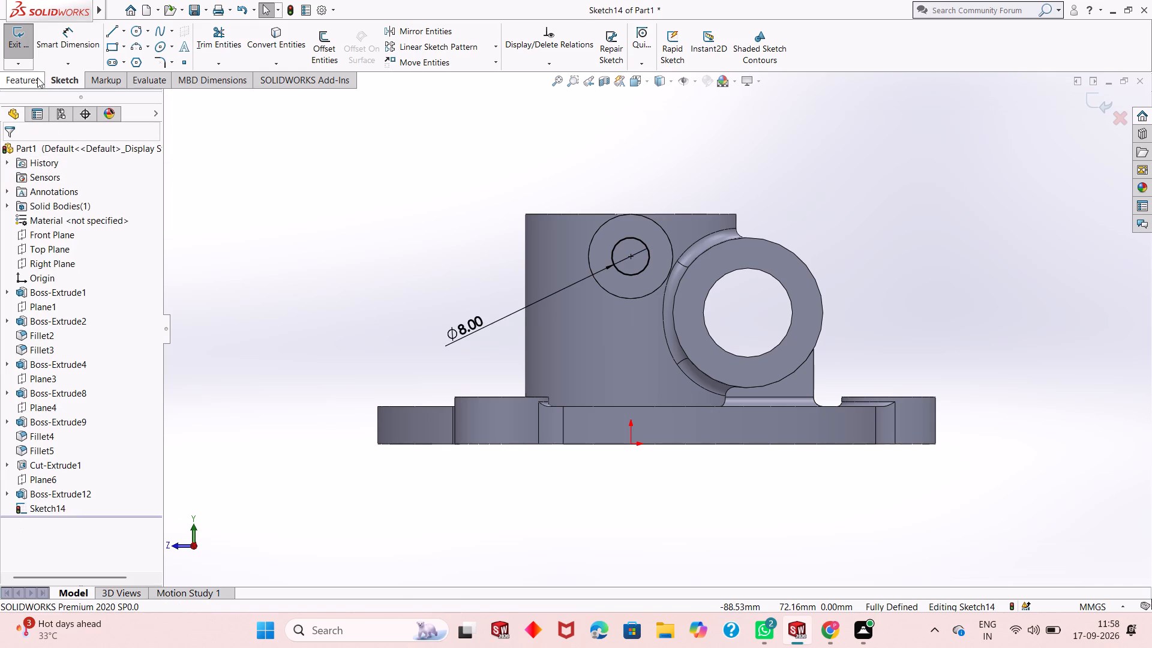
# Cut-extrude the 8 mm circle Through All along the cross boss.
pyautogui.click(37, 77)
pyautogui.click(209, 51)
pyautogui.moveTo(644, 233); pyautogui.dragTo(584, 298, button='middle')
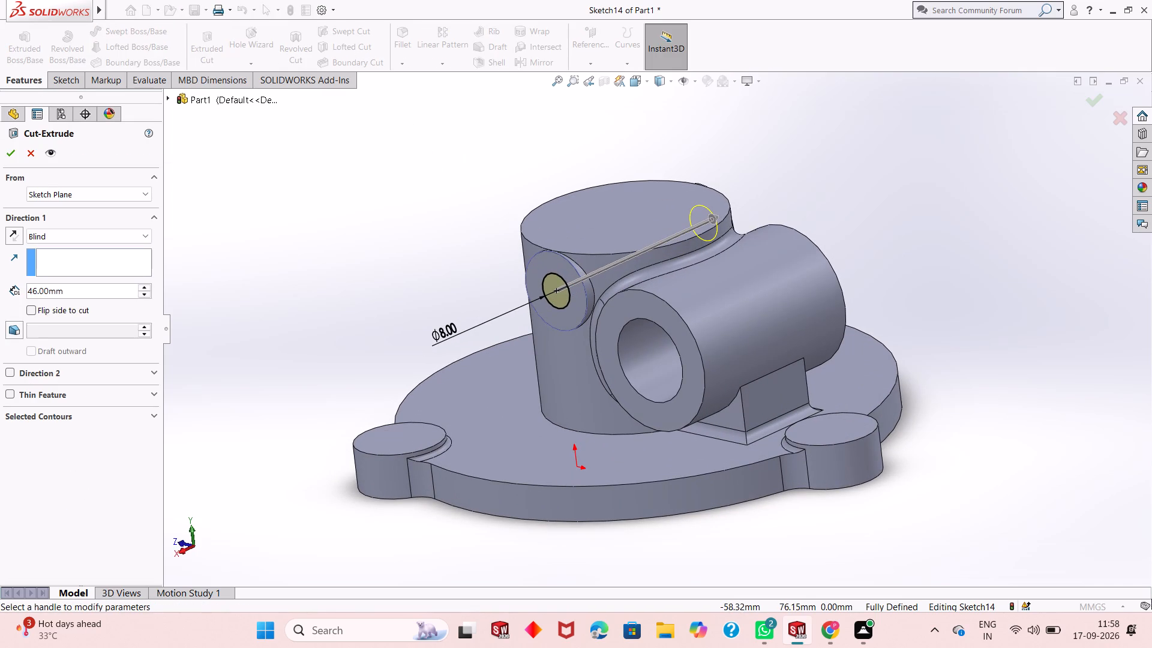
pyautogui.click(97, 236)
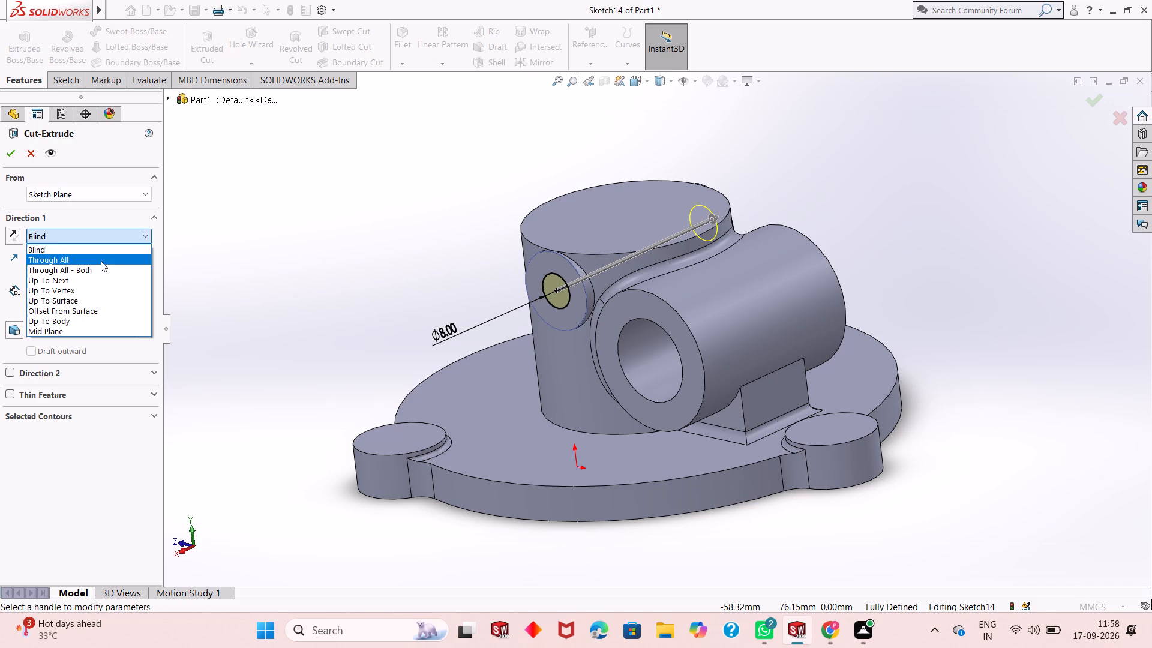
pyautogui.click(103, 261)
pyautogui.click(12, 160)
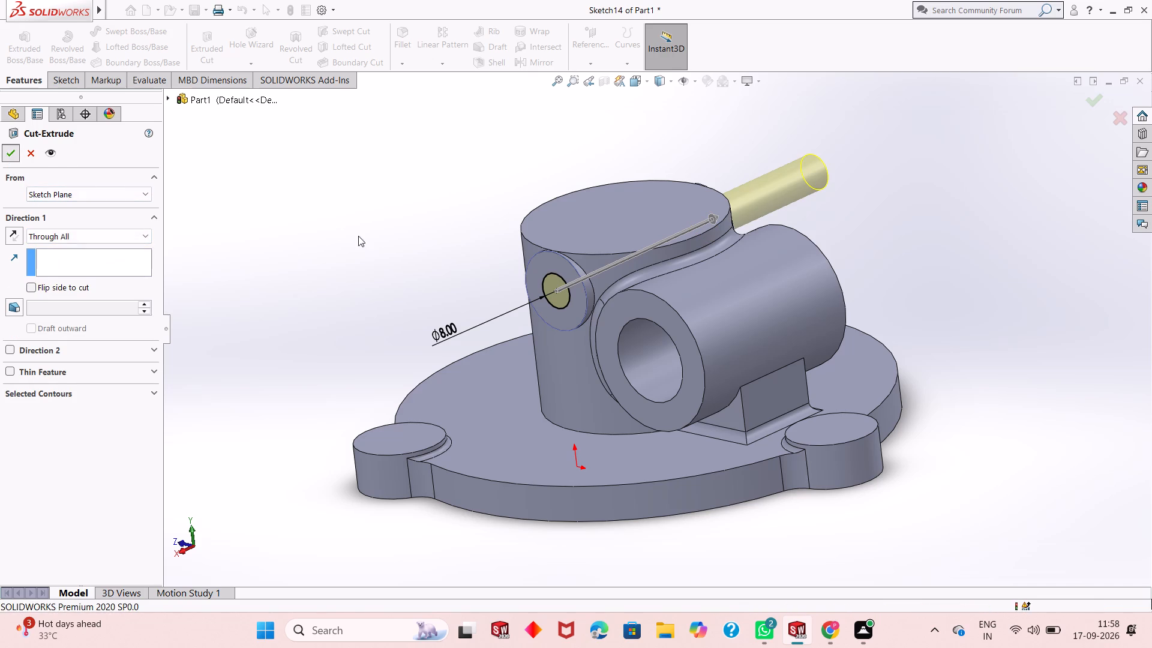
pyautogui.click(361, 244)
# Start a sketch on the ring-shaped end face of the bored side cylinder and view it face-on.
pyautogui.scroll(-1, 426, 240)
pyautogui.moveTo(426, 240); pyautogui.dragTo(416, 232, button='middle')
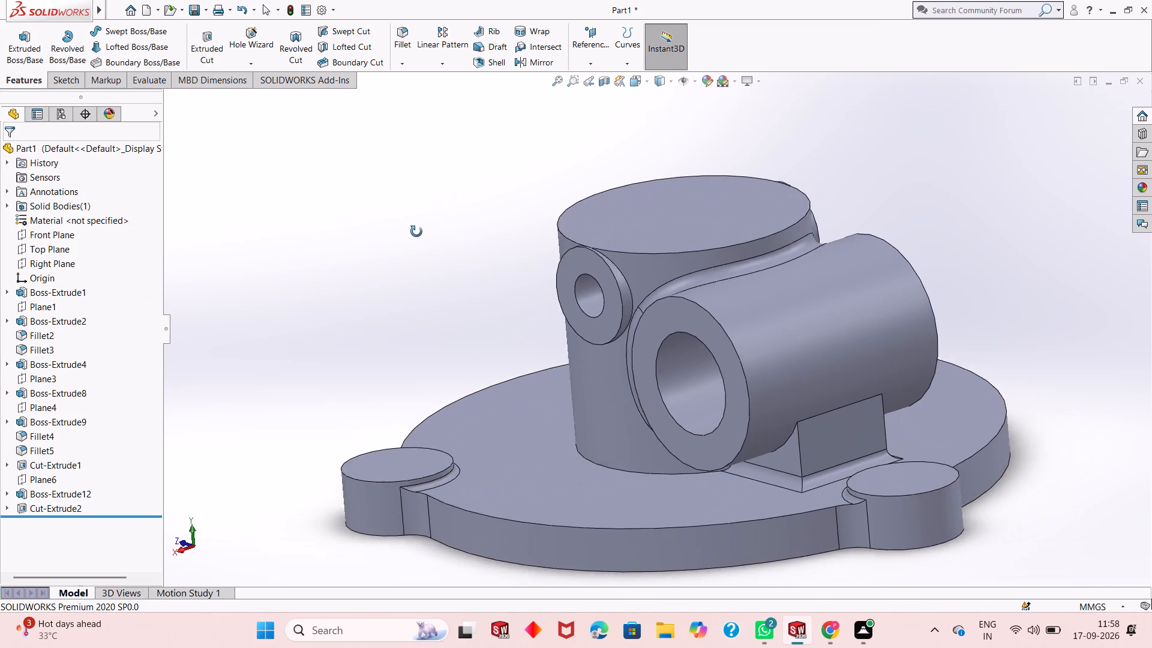
pyautogui.moveTo(416, 232); pyautogui.dragTo(415, 233, button='middle')
pyautogui.scroll(1, 429, 229)
pyautogui.scroll(-5, 703, 248)
pyautogui.scroll(3, 685, 266)
pyautogui.moveTo(616, 289); pyautogui.dragTo(654, 273, button='middle')
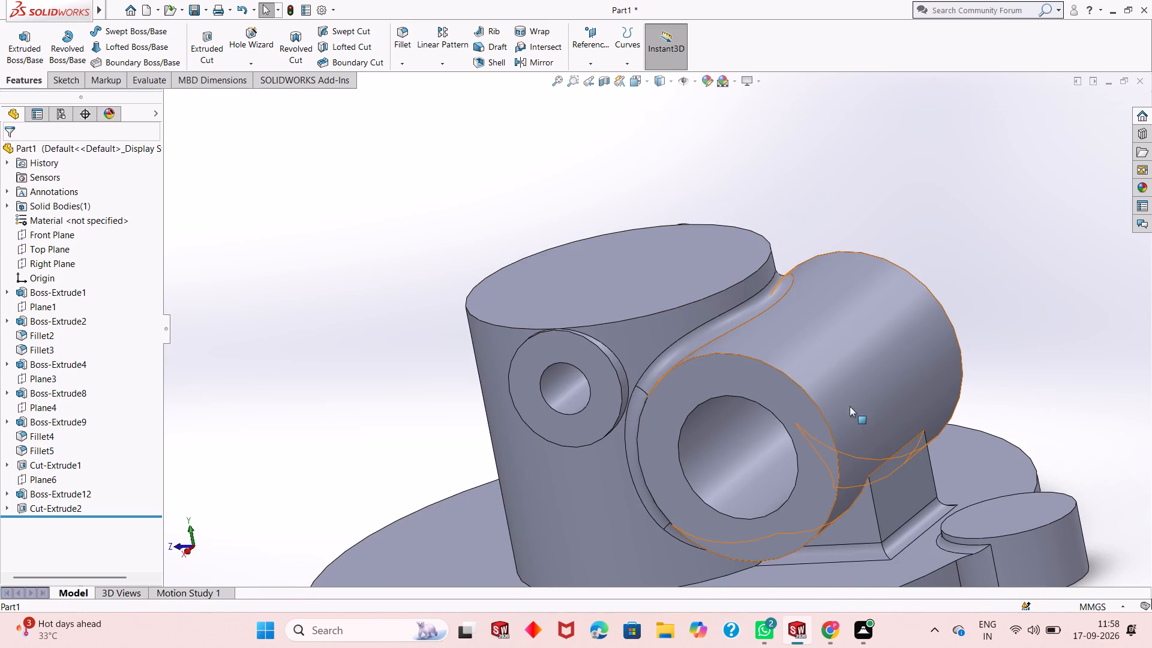
pyautogui.click(810, 409)
pyautogui.click(856, 376)
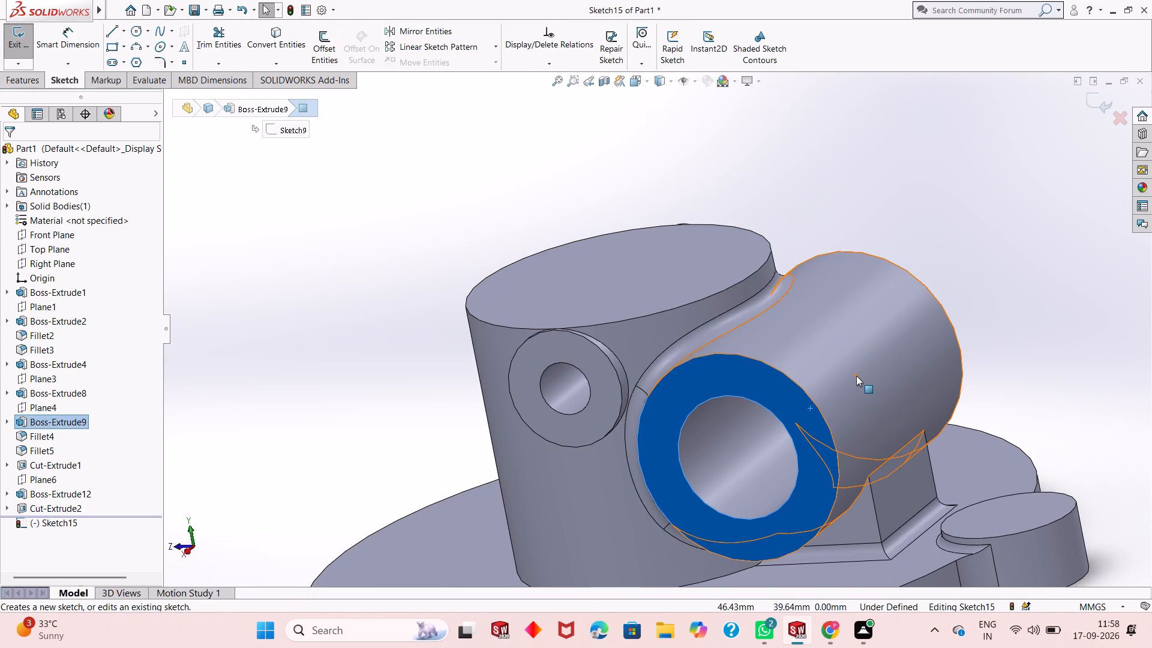
pyautogui.hotkey('ctrl', '8')
pyautogui.press('Escape')
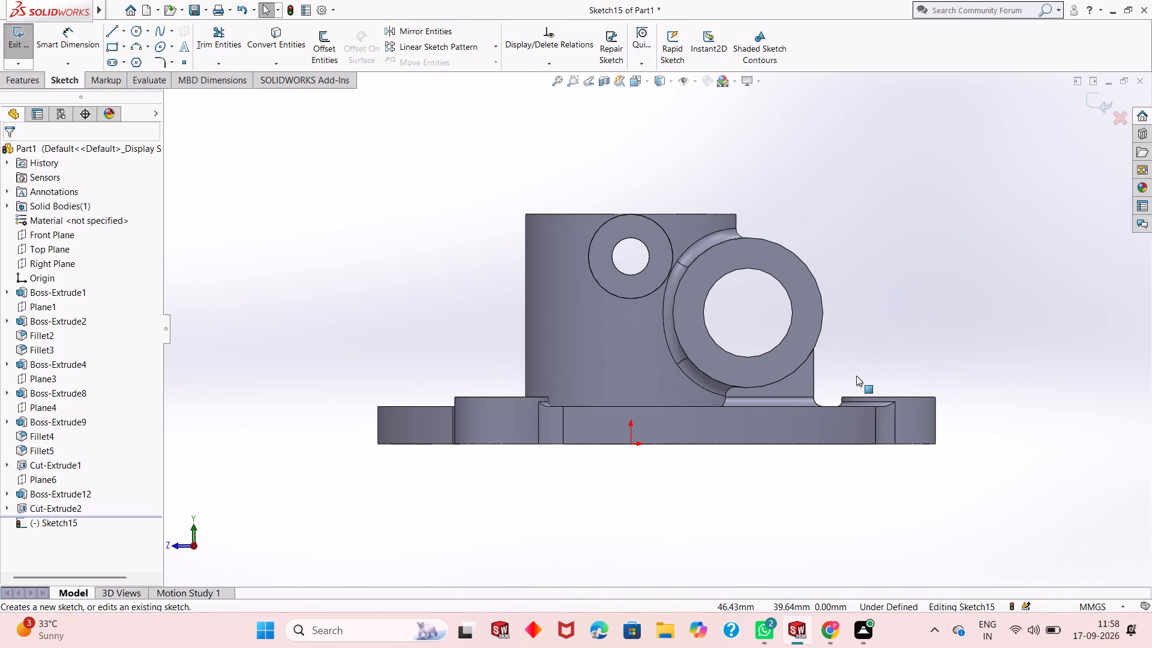
pyautogui.scroll(-2, 838, 273)
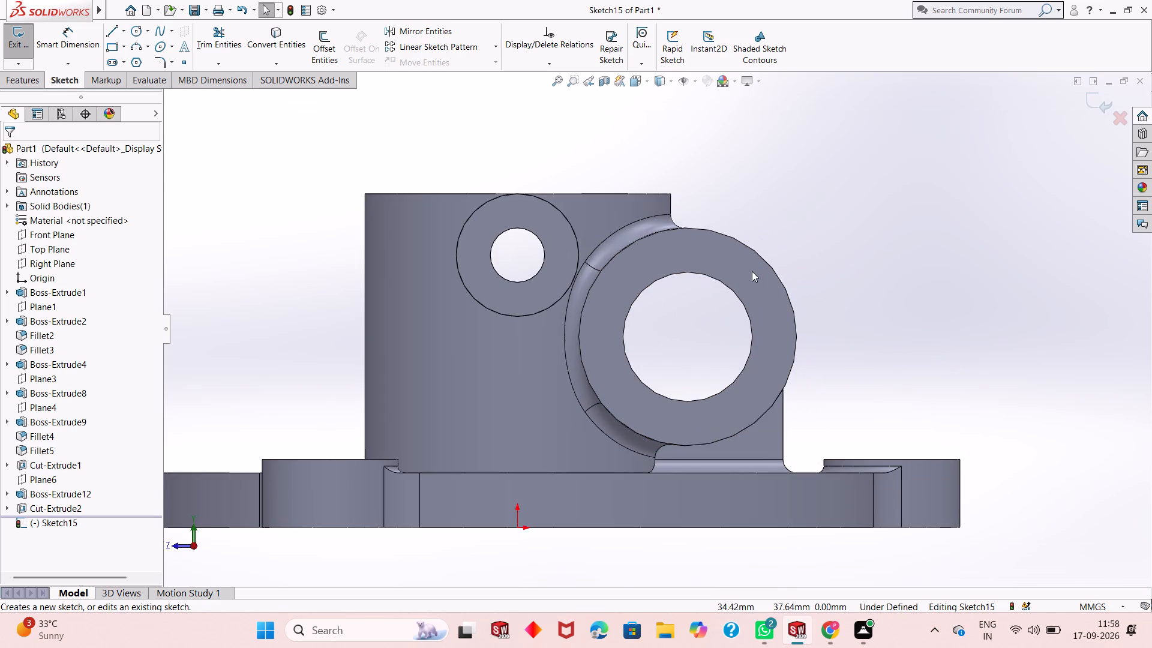
pyautogui.scroll(-2, 751, 272)
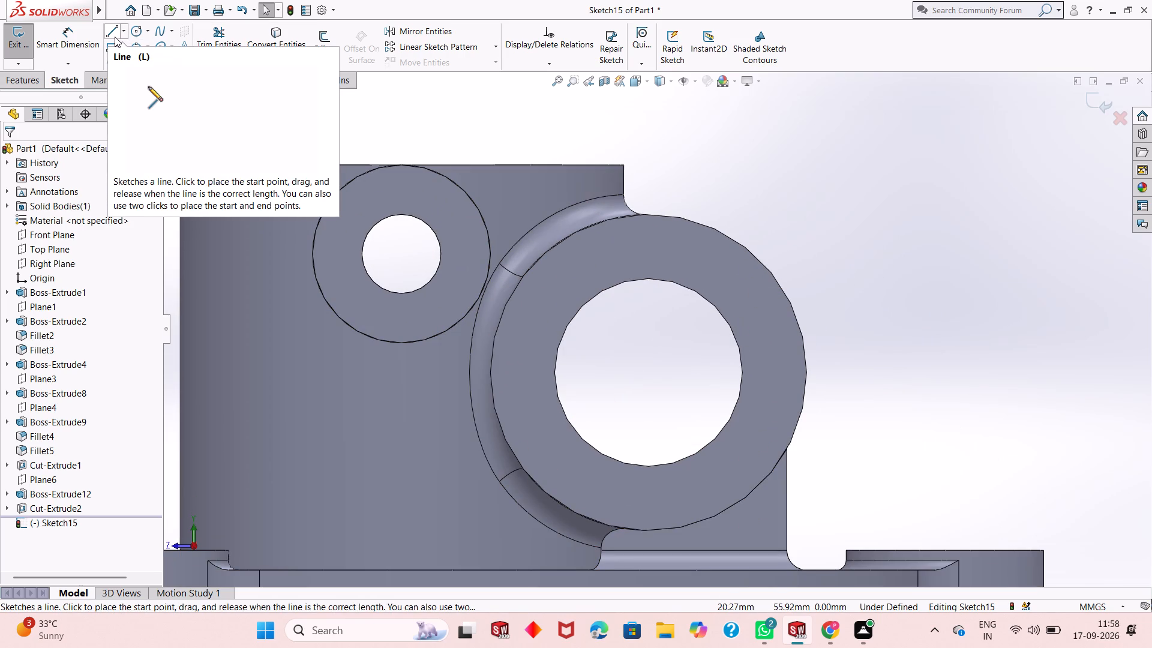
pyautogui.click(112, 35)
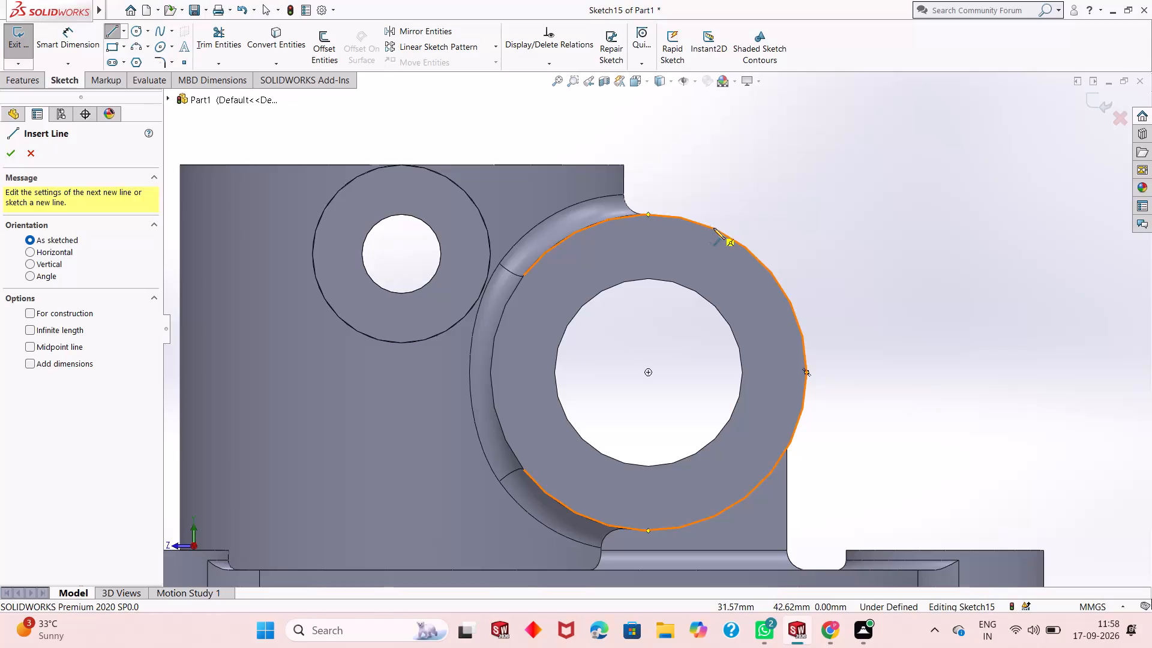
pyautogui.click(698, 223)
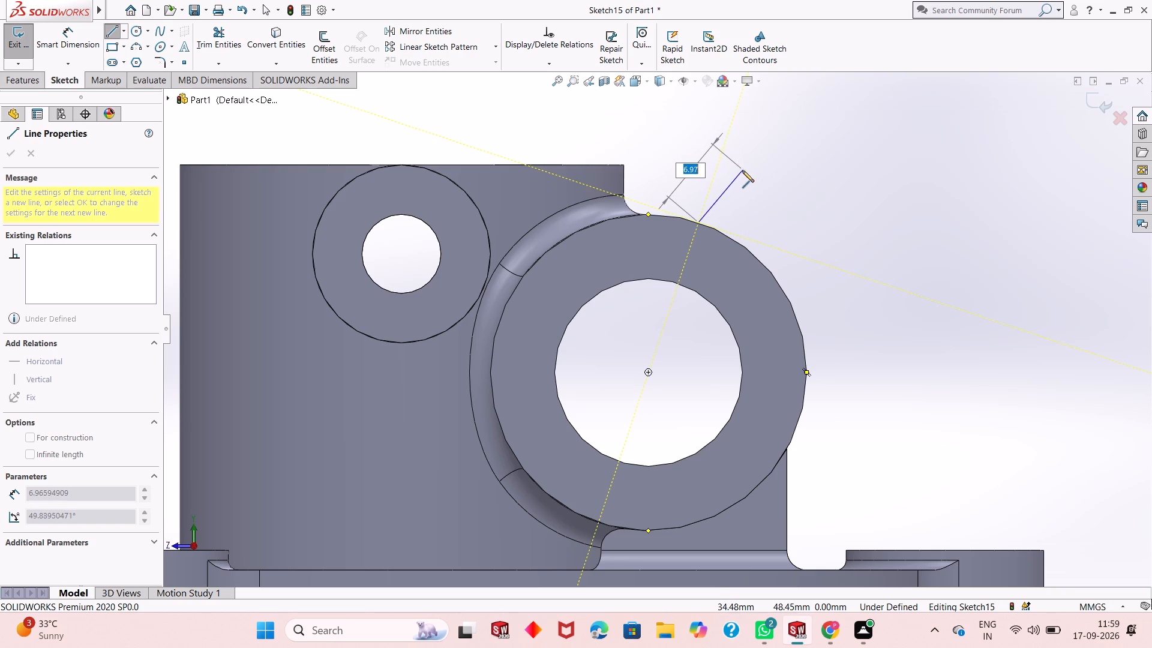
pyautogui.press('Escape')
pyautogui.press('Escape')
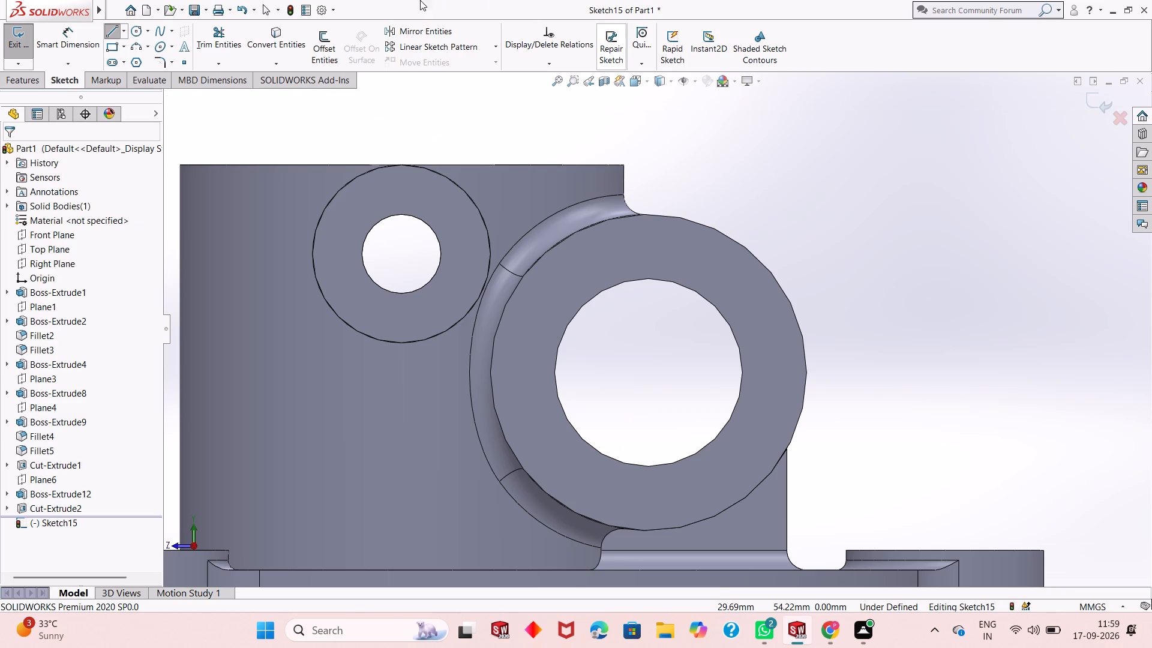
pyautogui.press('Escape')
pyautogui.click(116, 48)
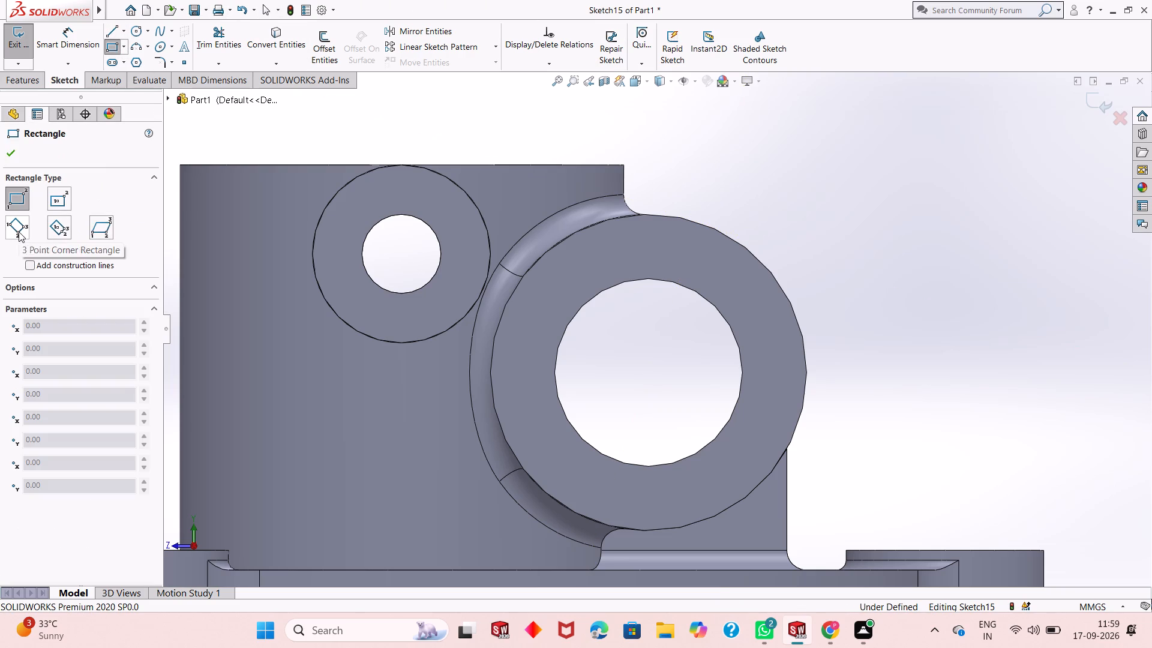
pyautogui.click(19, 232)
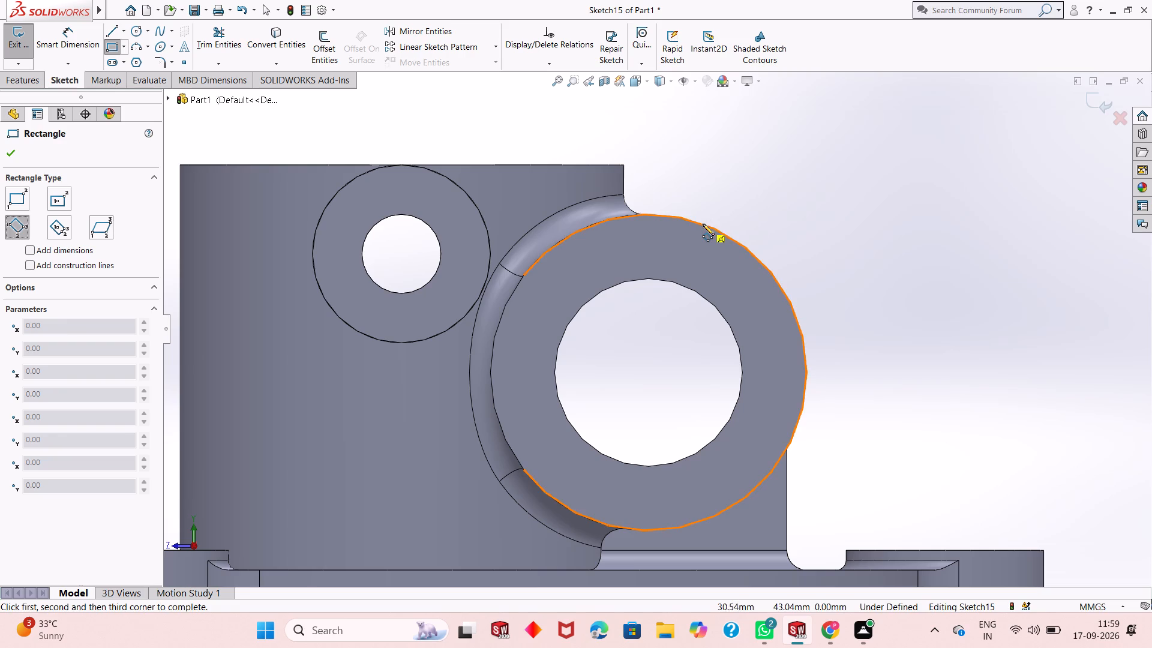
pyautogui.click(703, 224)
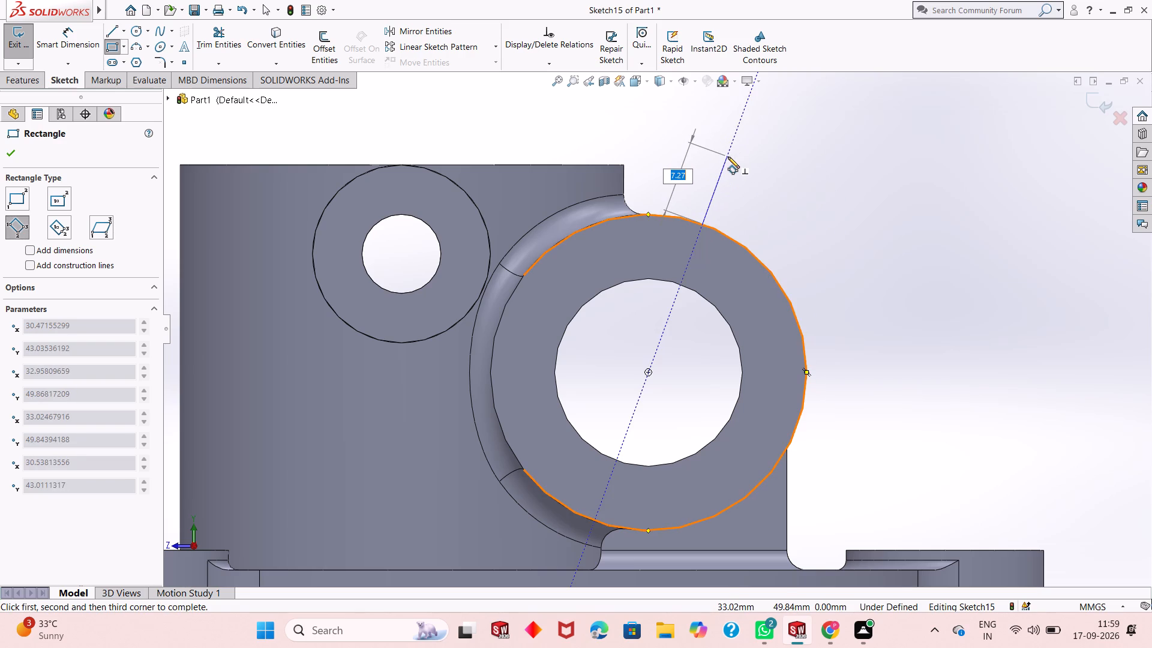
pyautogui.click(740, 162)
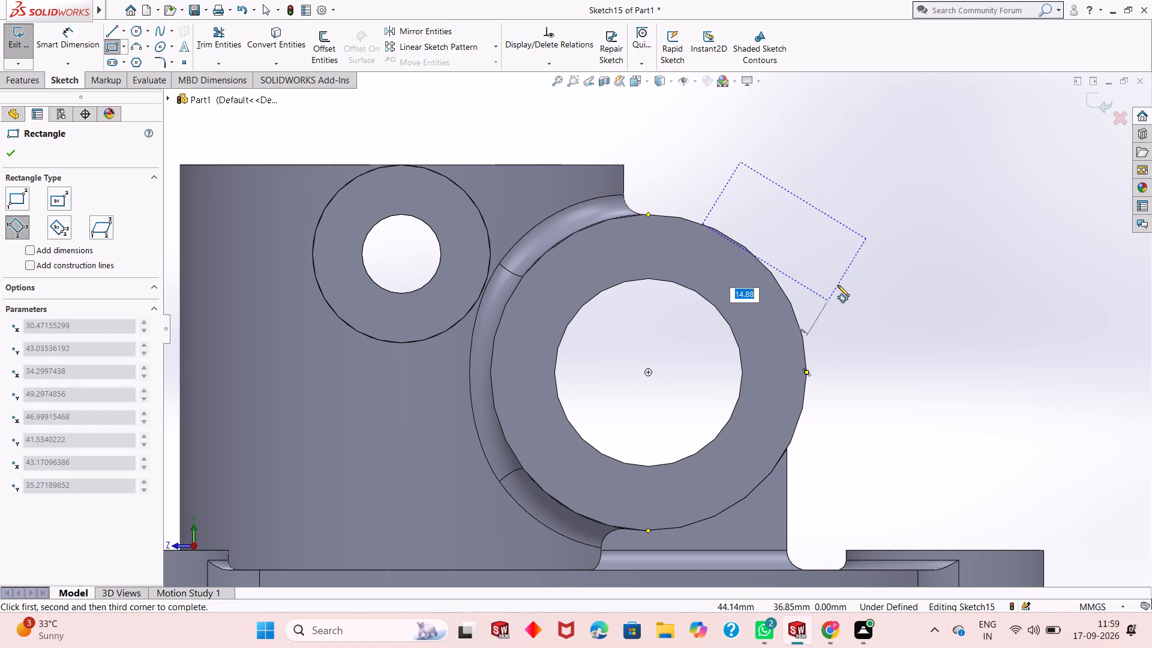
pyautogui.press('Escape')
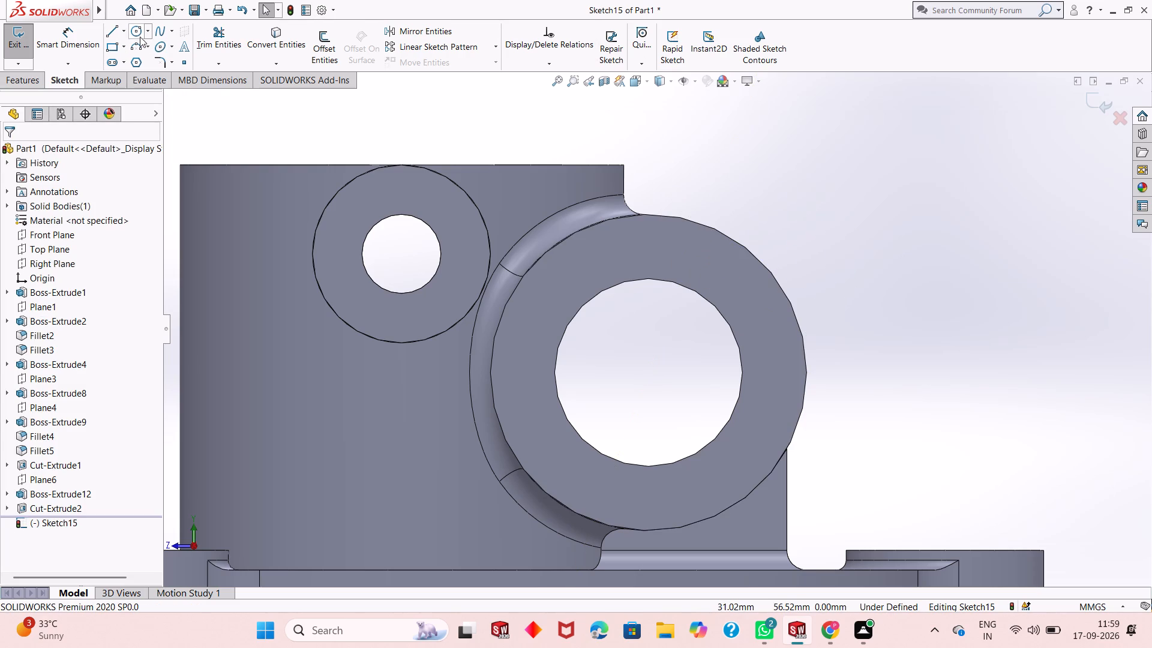
# Sketch a slanted 3 Point Corner Rectangle about 25 mm long, starting on the side cylinder's upper outer edge and overlapping its rim.
pyautogui.click(119, 45)
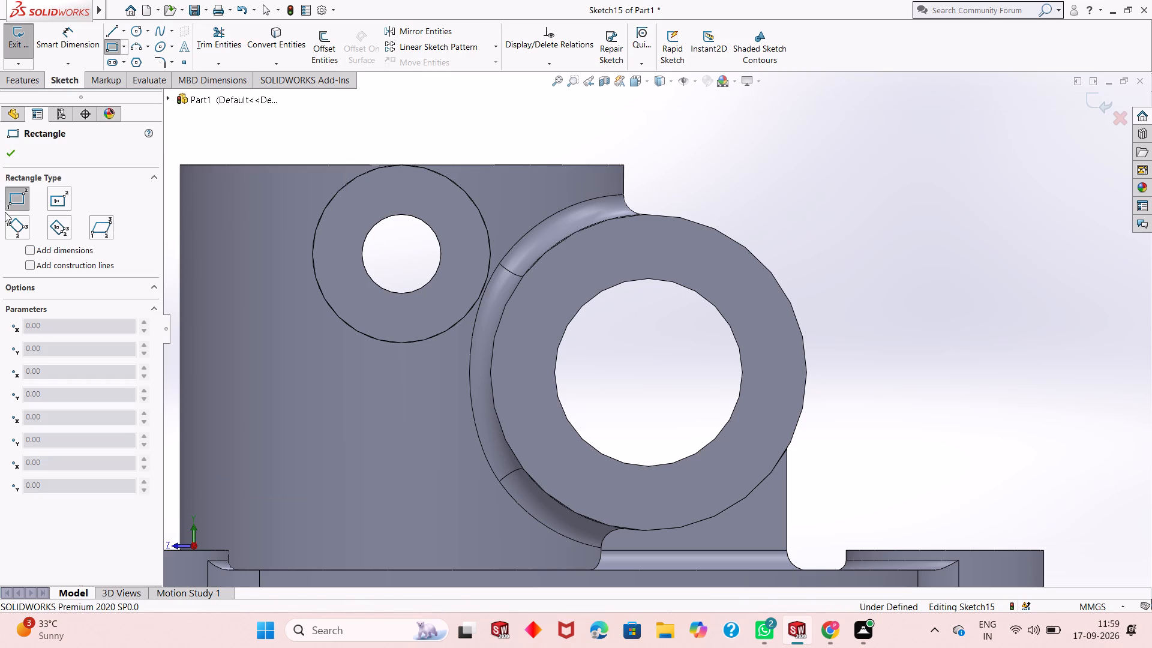
pyautogui.click(16, 227)
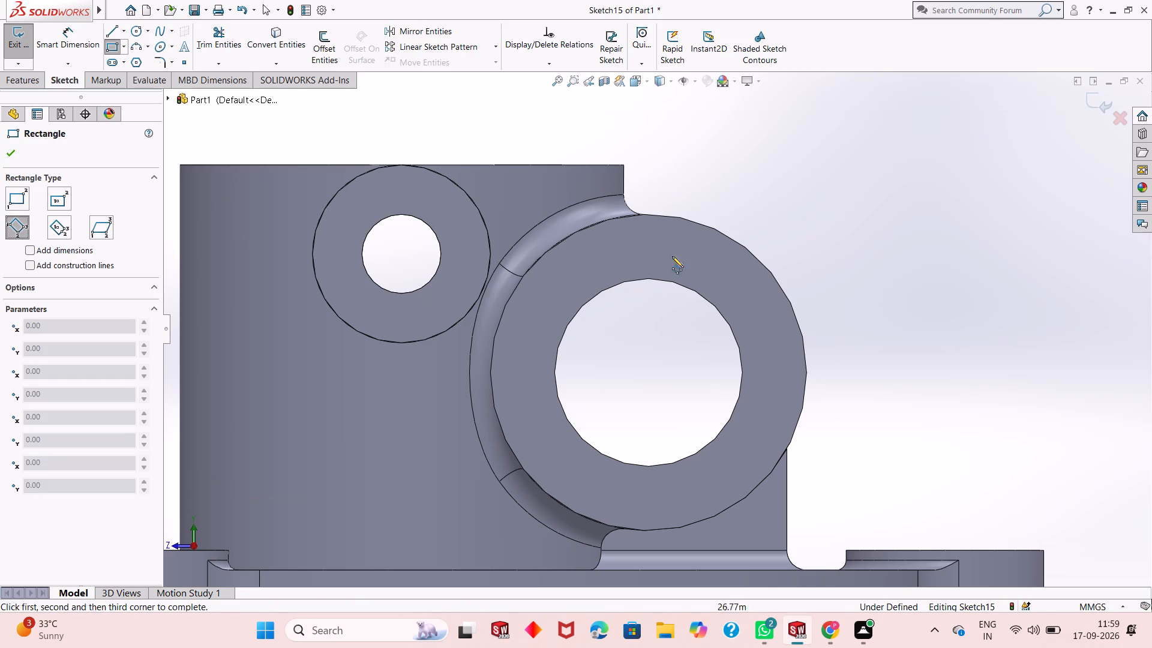
pyautogui.click(679, 217)
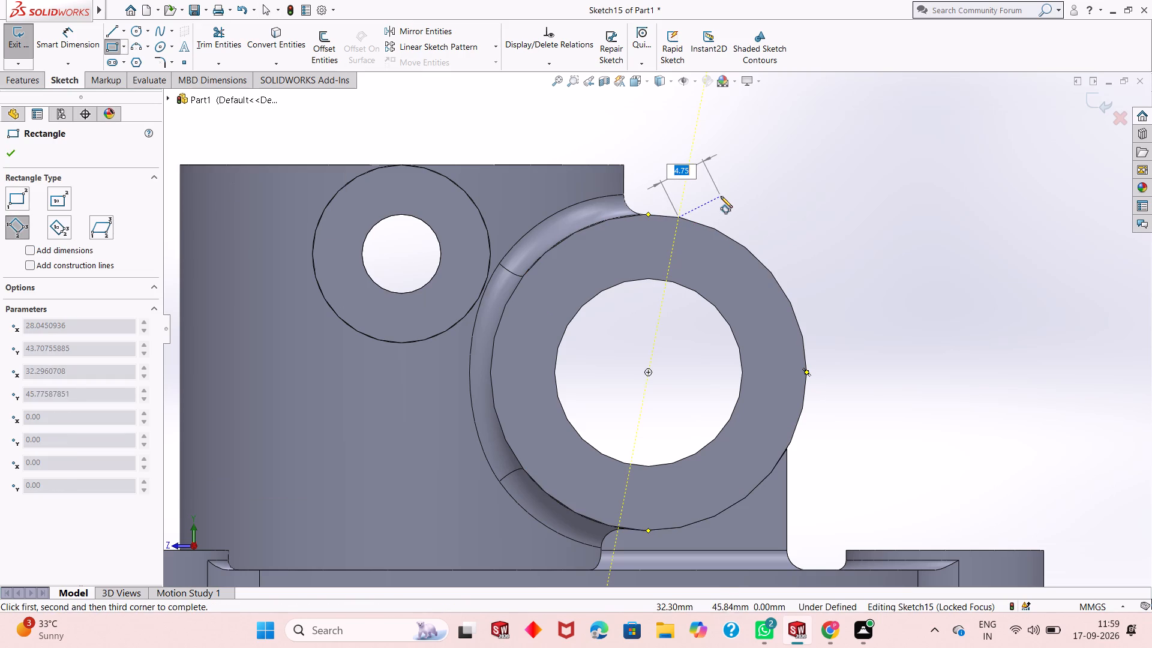
pyautogui.click(728, 190)
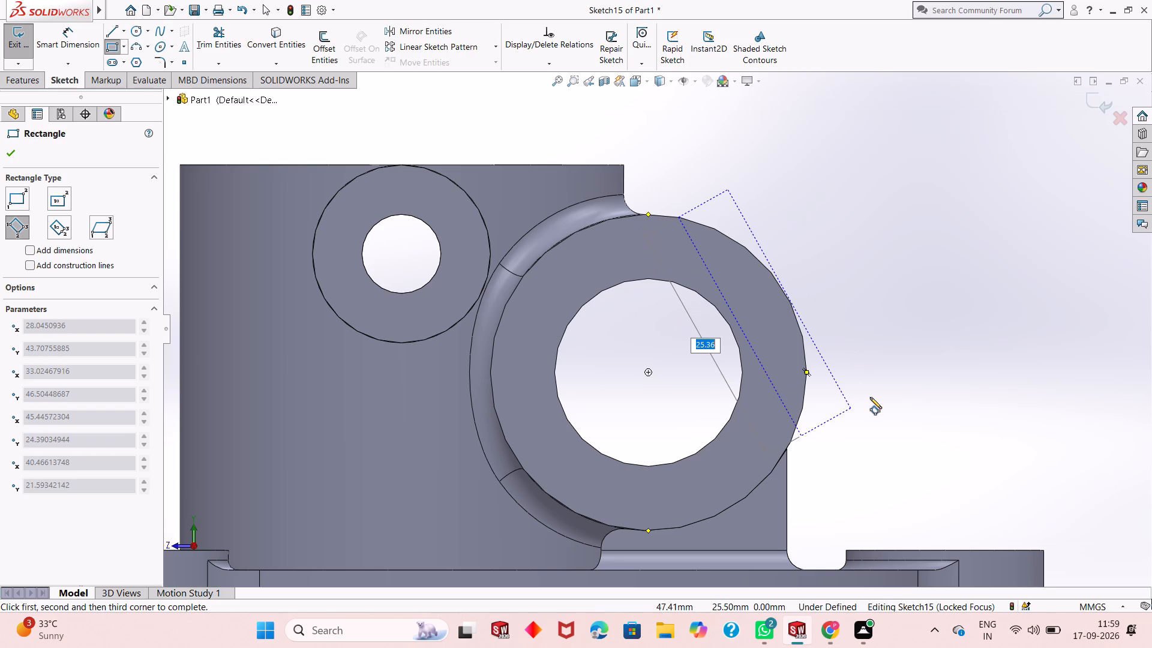
pyautogui.click(870, 397)
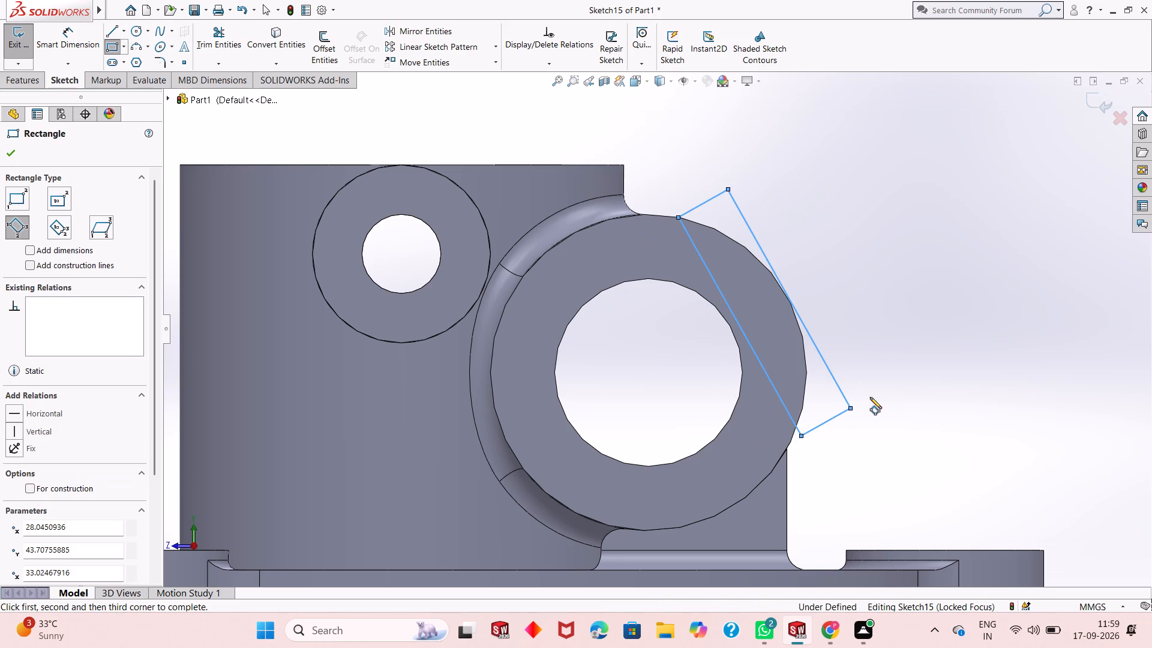
pyautogui.rightClick(849, 295)
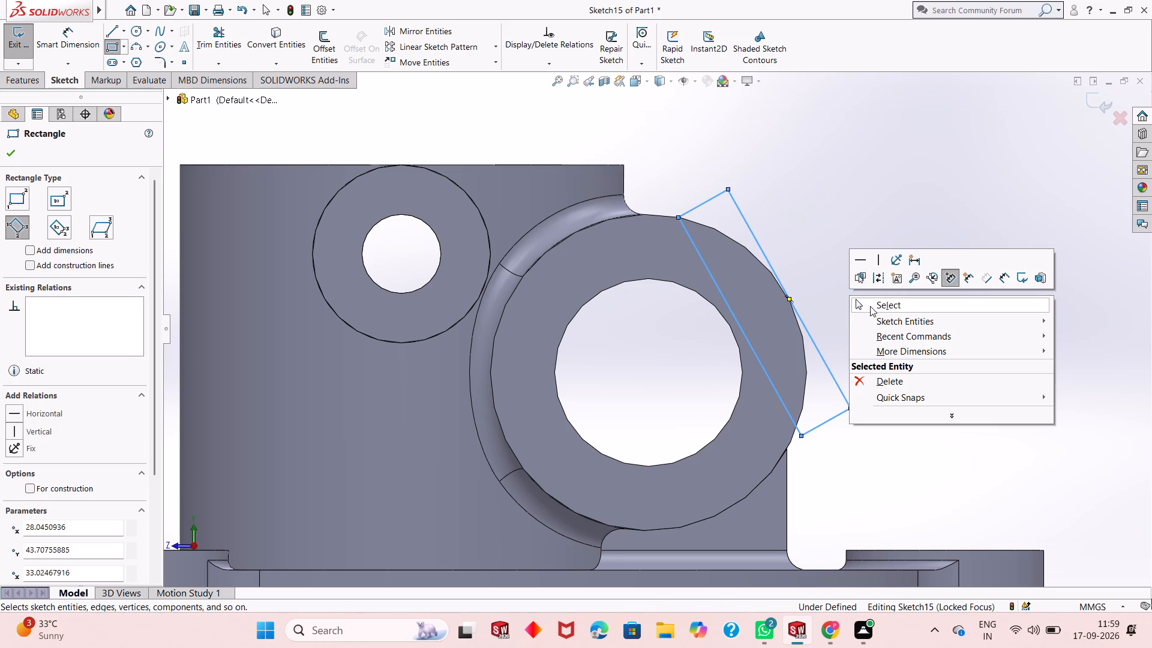
# Undo the slanted rectangle on the bored side cylinder's end face.
pyautogui.click(873, 306)
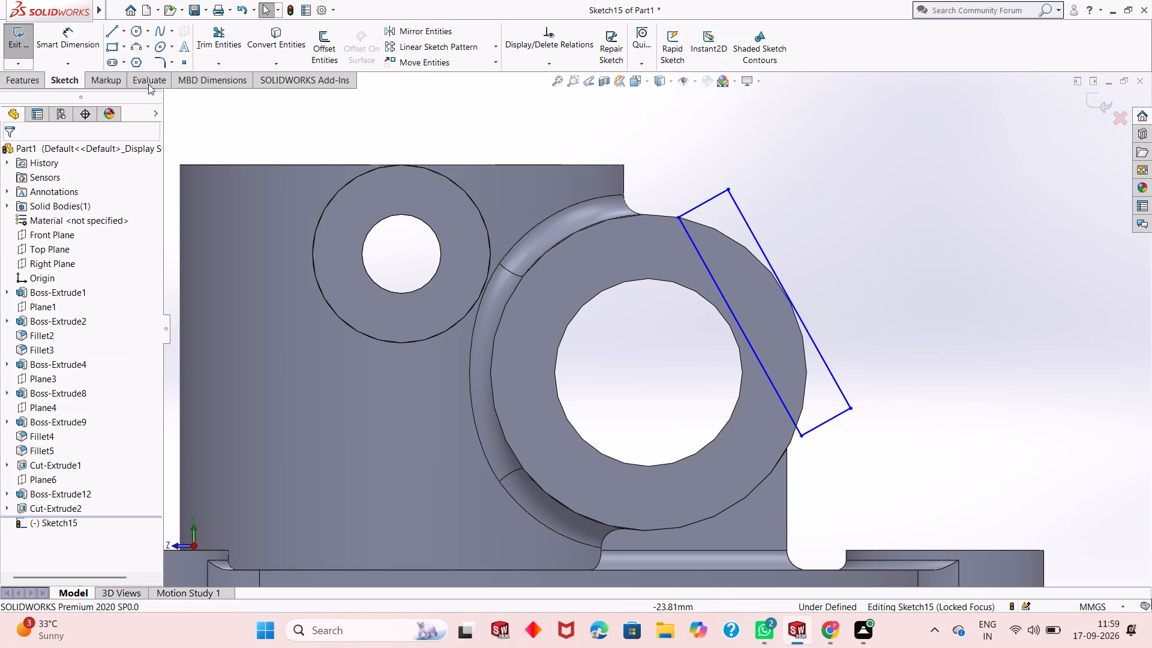
pyautogui.click(61, 41)
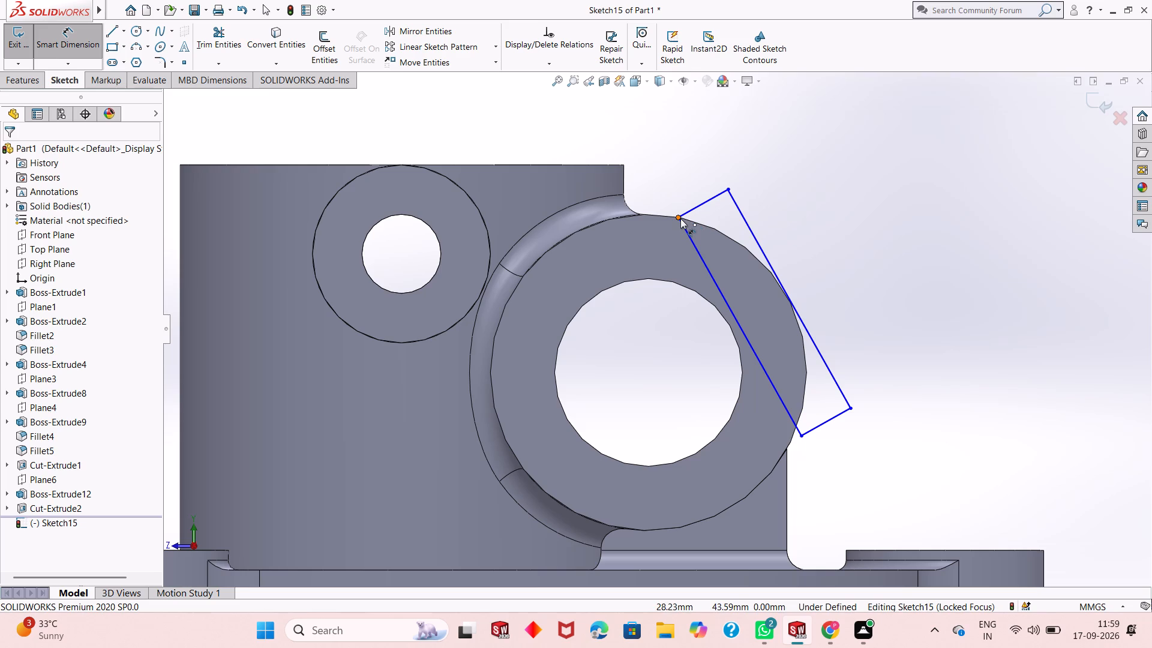
pyautogui.click(680, 218)
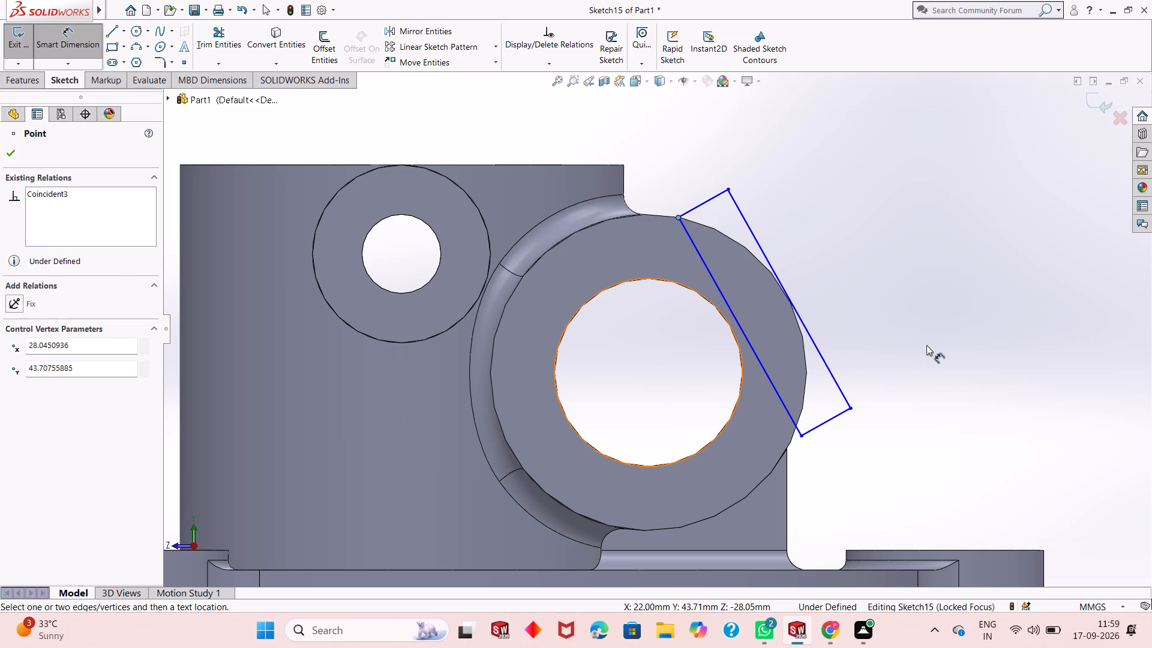
pyautogui.press('Escape')
pyautogui.hotkey('ctrl', 'z')
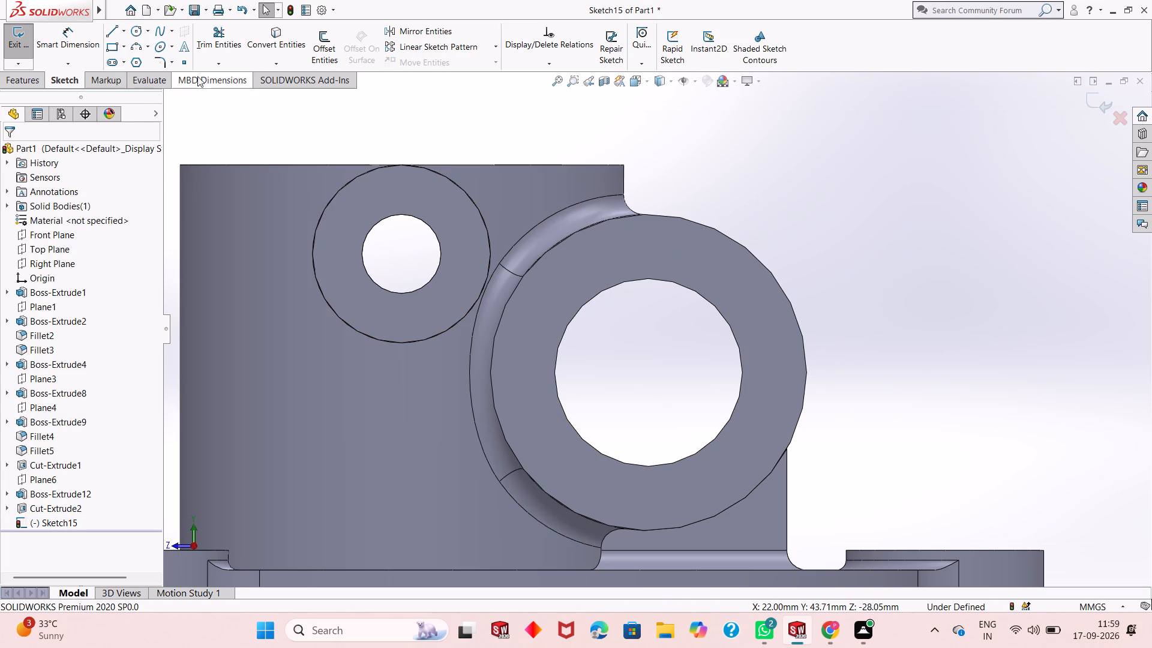
# Sketch a slanted 3 Point Corner Rectangle about 24 by 6 mm, starting on the side cylinder's upper outer edge and overlapping its rim.
pyautogui.click(106, 42)
pyautogui.click(16, 230)
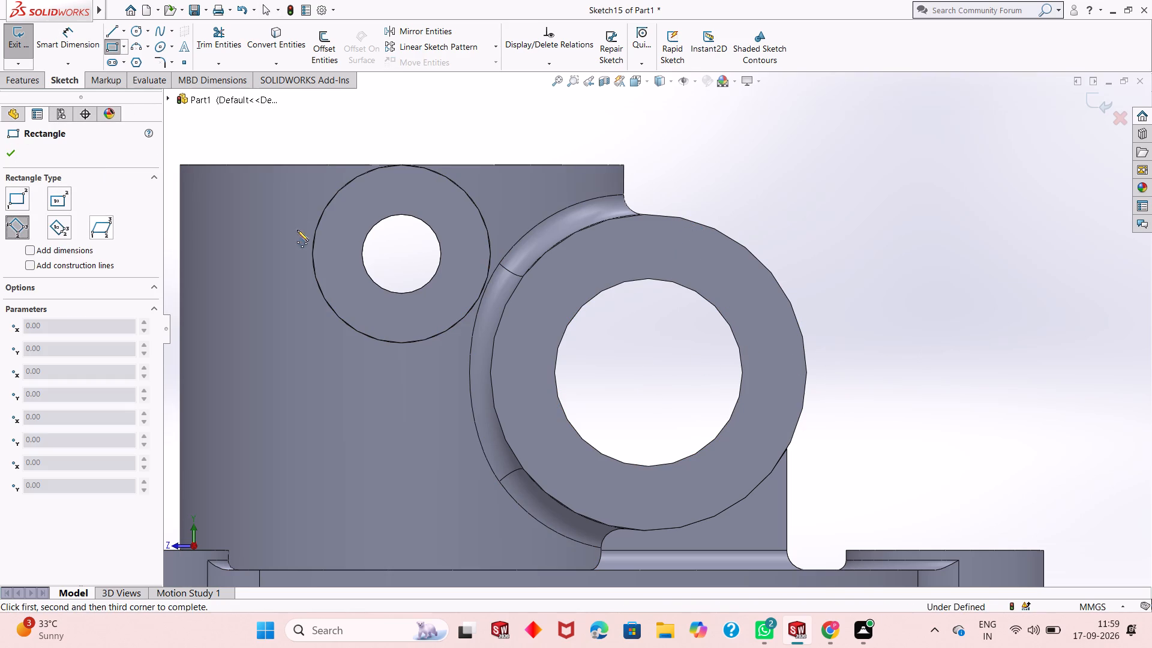
pyautogui.click(682, 218)
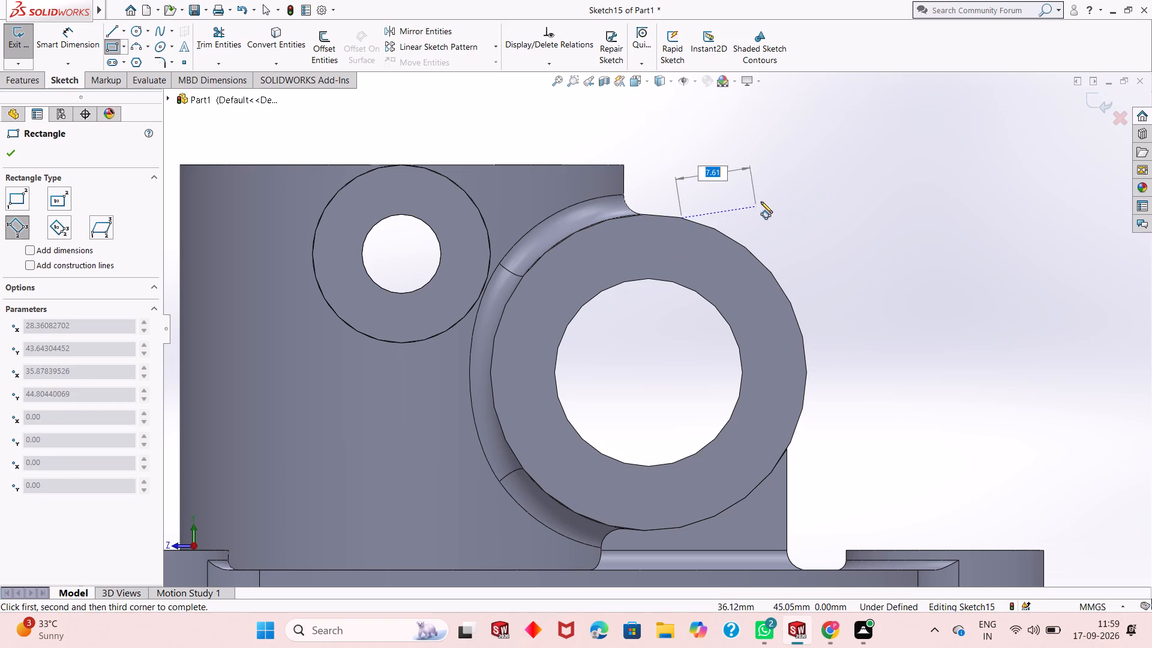
pyautogui.click(730, 179)
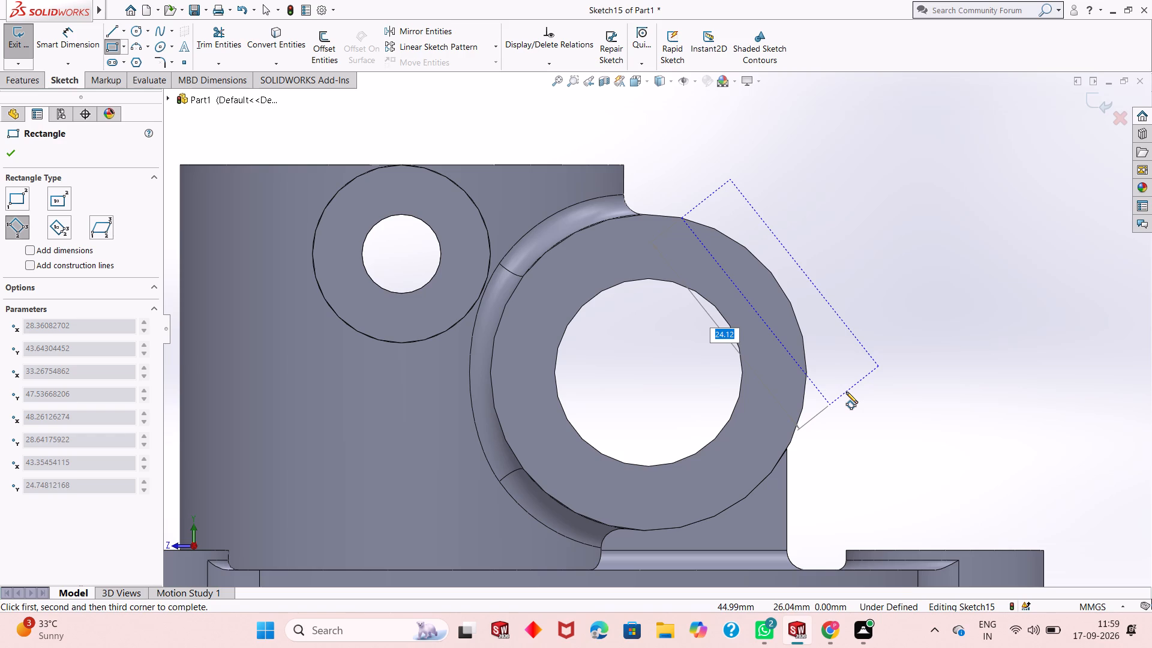
pyautogui.click(846, 387)
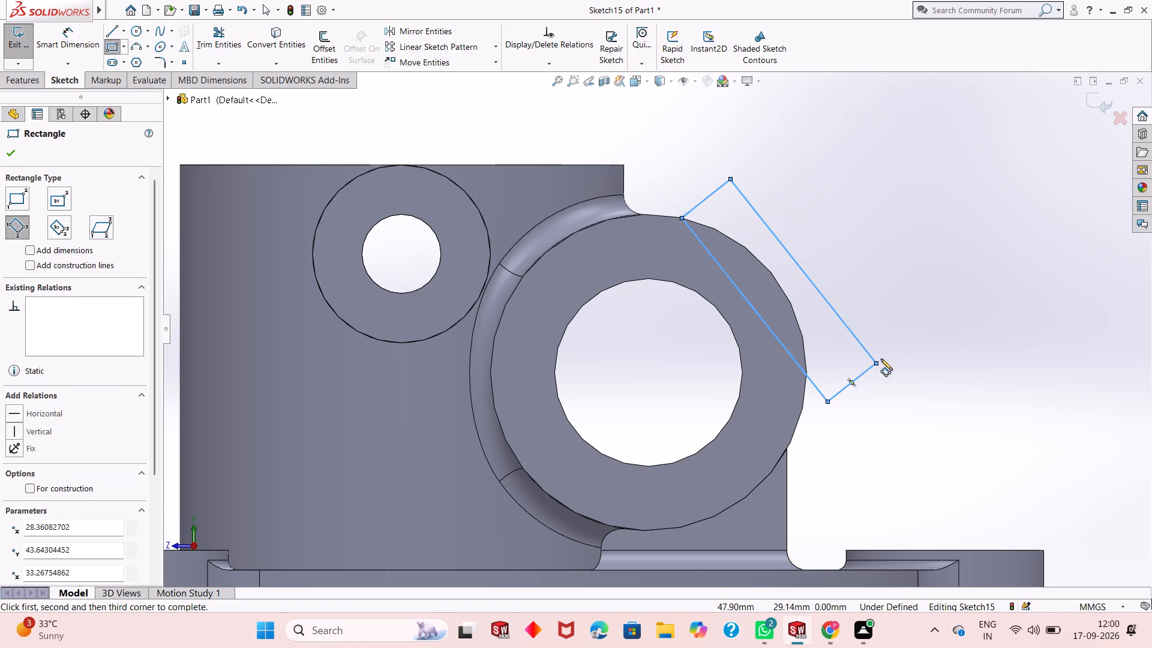
pyautogui.rightClick(926, 319)
pyautogui.click(937, 328)
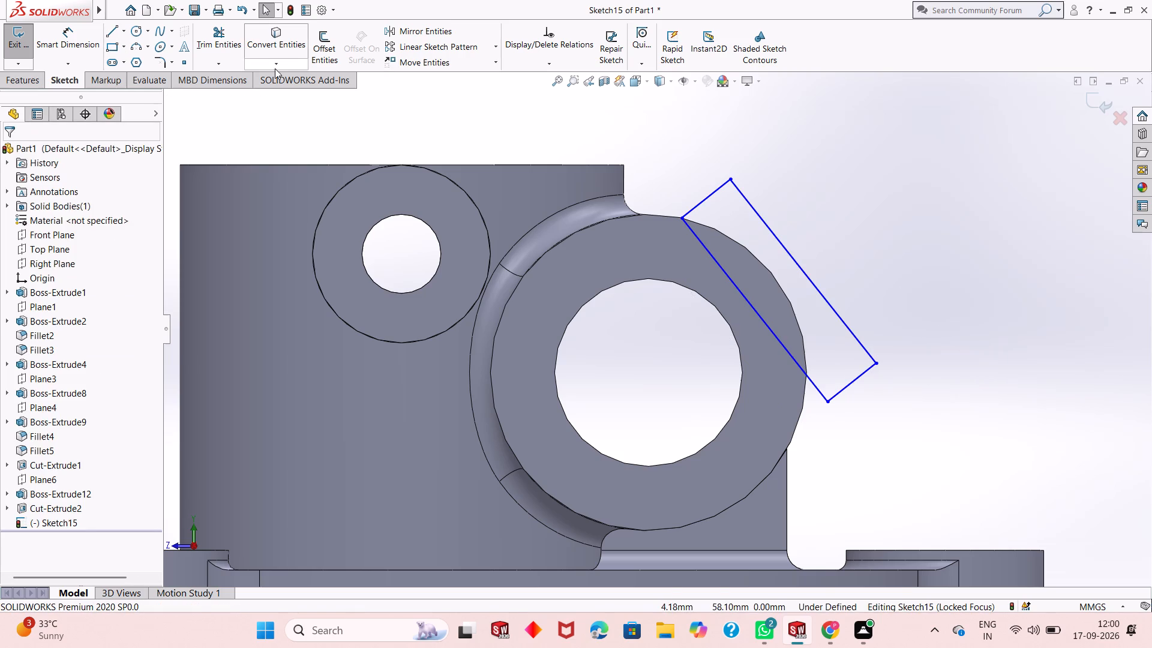
# Draw a vertical construction centerline from the top of the side cylinder's bore to the bore centre.
pyautogui.click(124, 28)
pyautogui.click(143, 64)
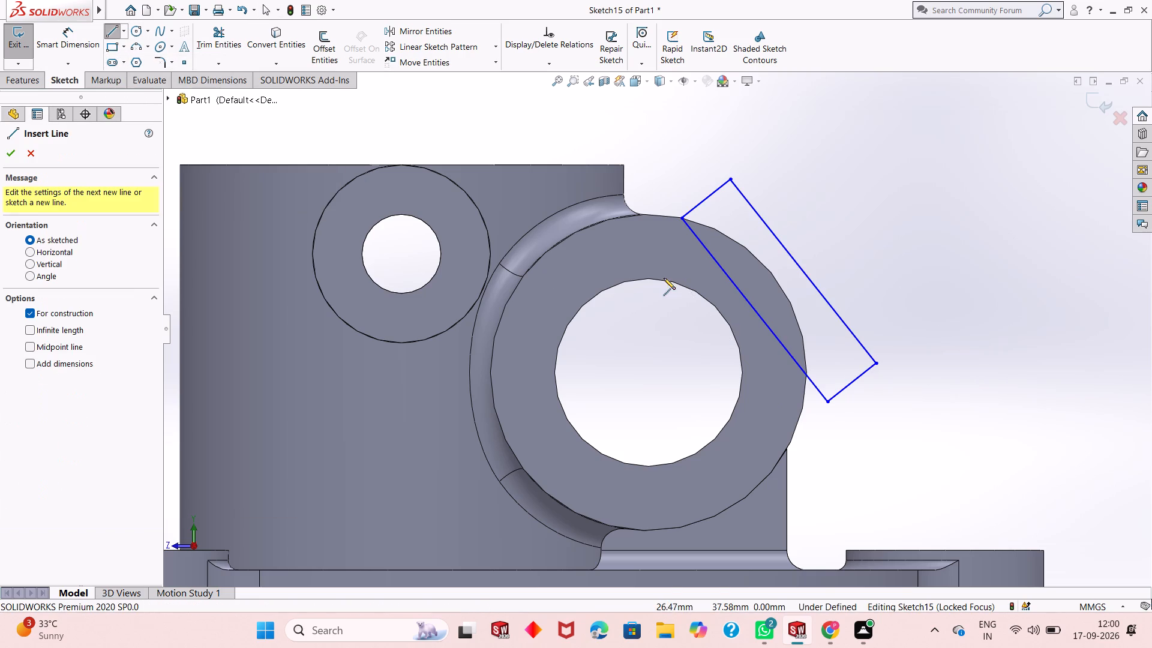
pyautogui.click(646, 280)
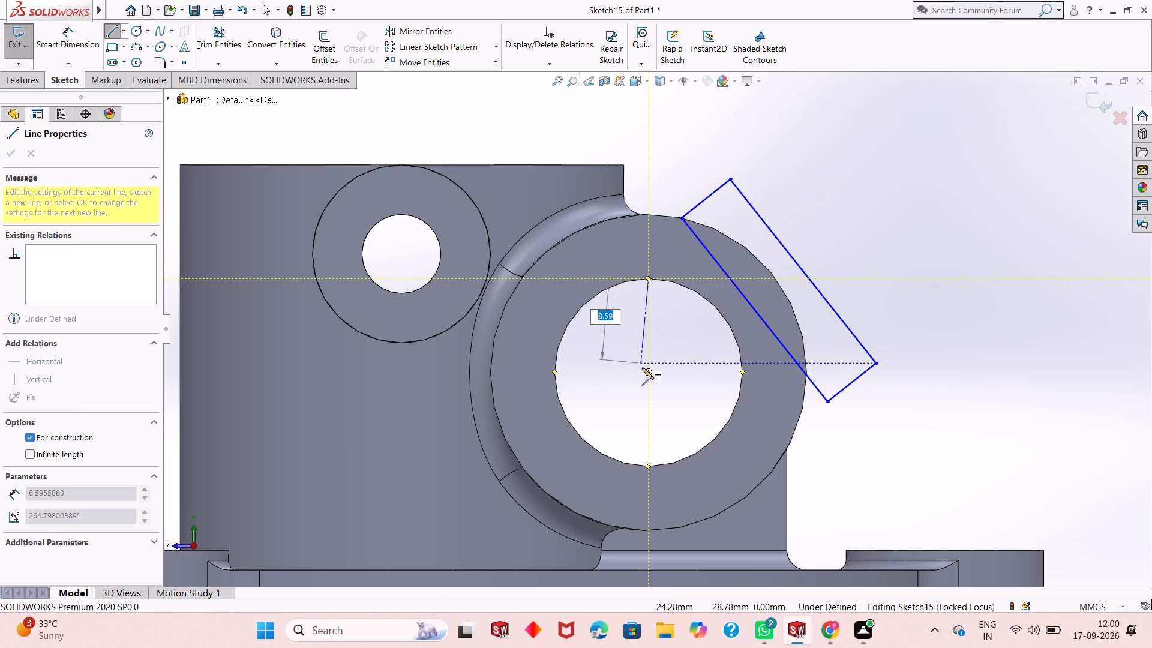
pyautogui.click(646, 374)
pyautogui.rightClick(646, 374)
pyautogui.click(665, 382)
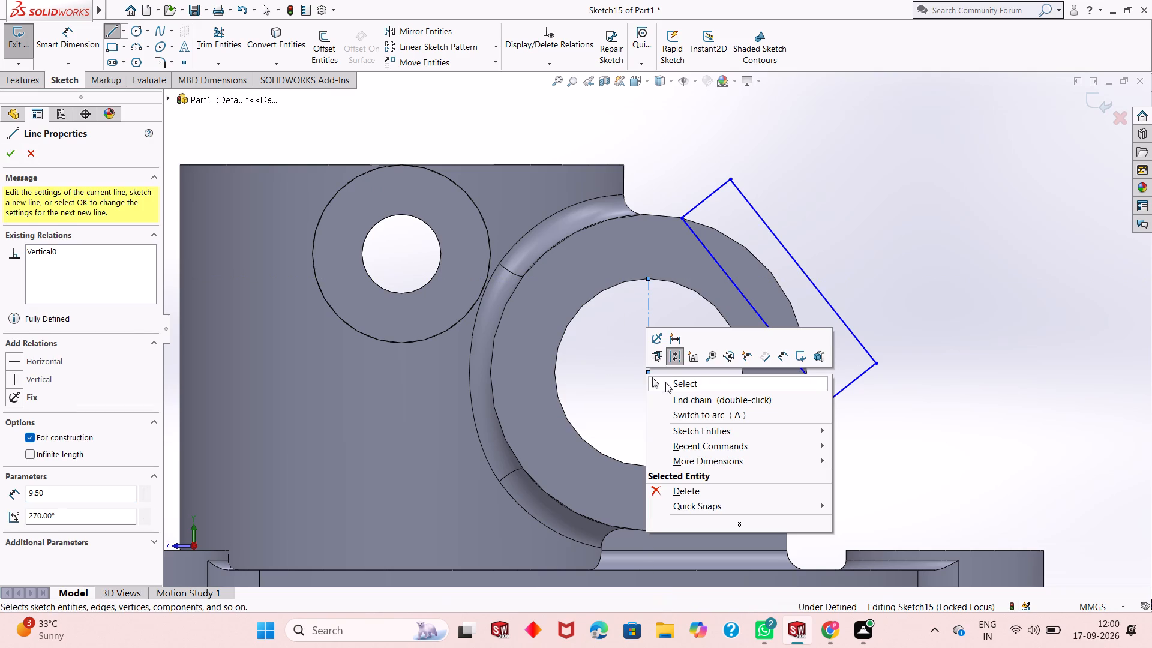
# Dimension the horizontal distance from the bore centre to the rectangle corner on the outer edge, keeping the drawn value.
pyautogui.click(59, 38)
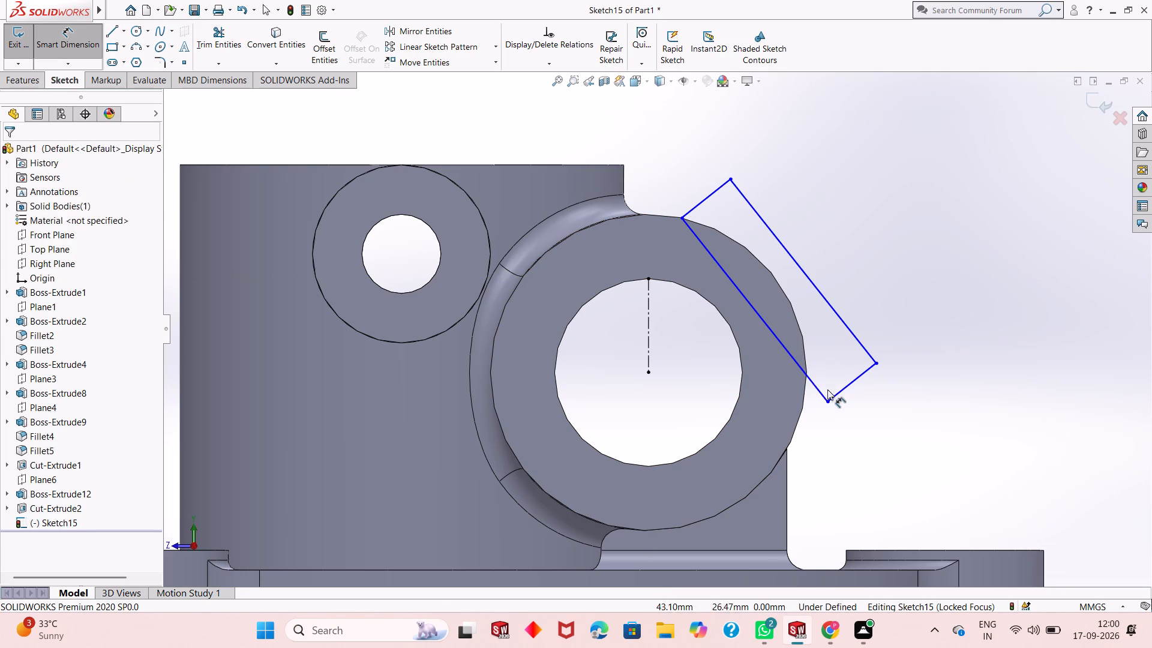
pyautogui.click(683, 216)
pyautogui.click(649, 370)
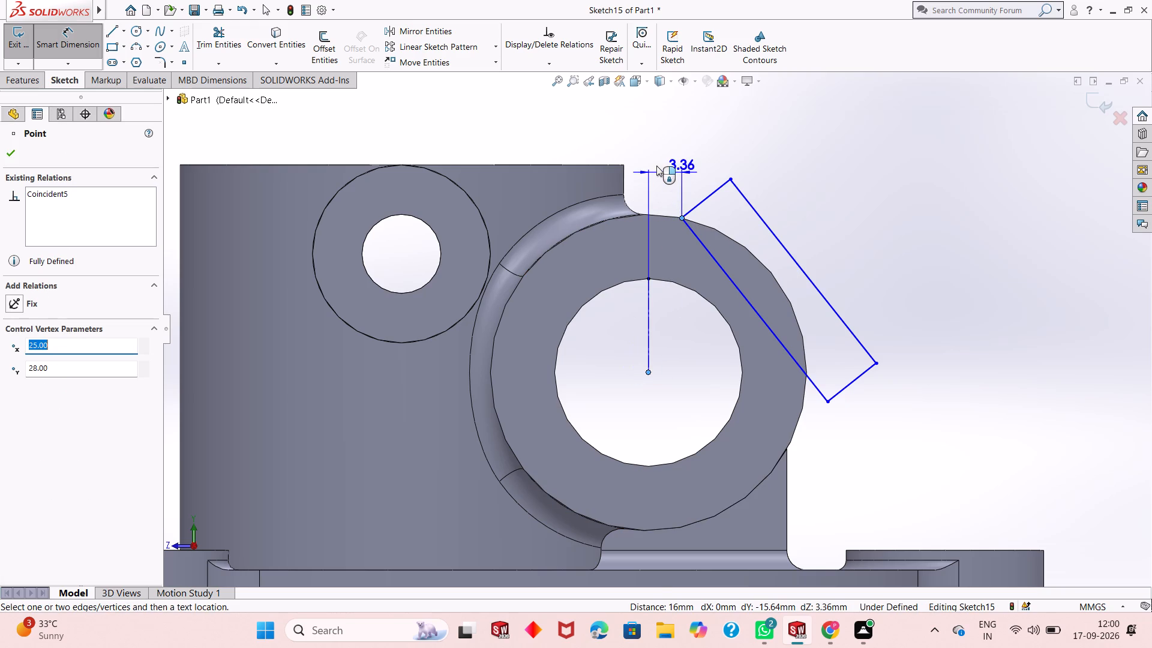
pyautogui.click(658, 140)
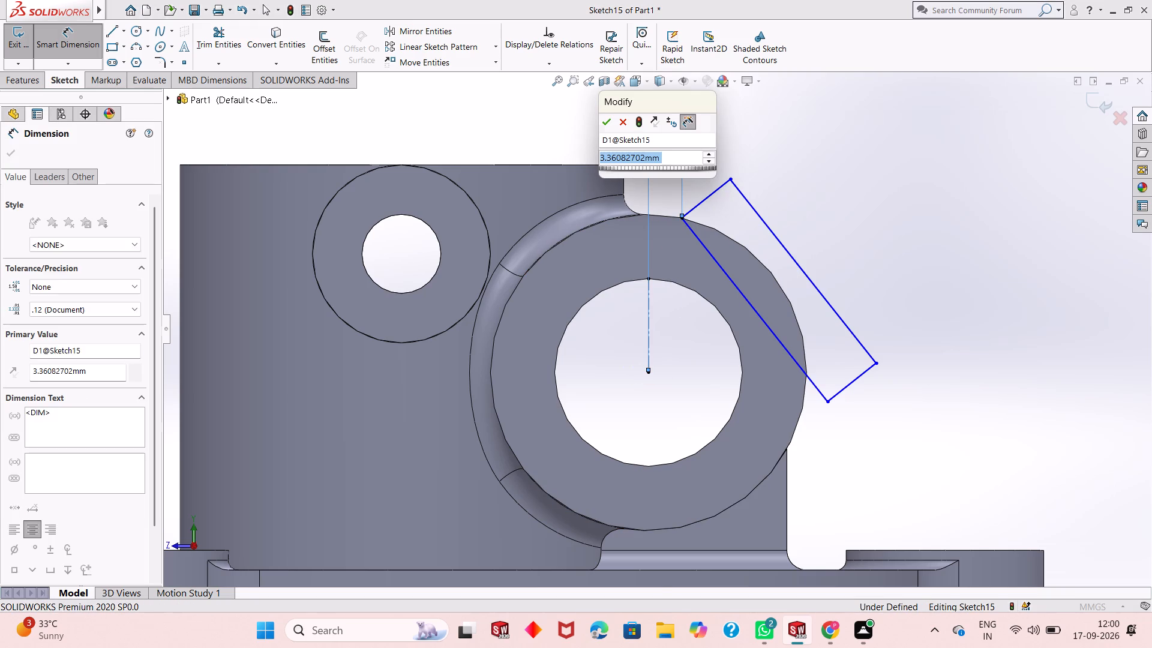
pyautogui.click(607, 122)
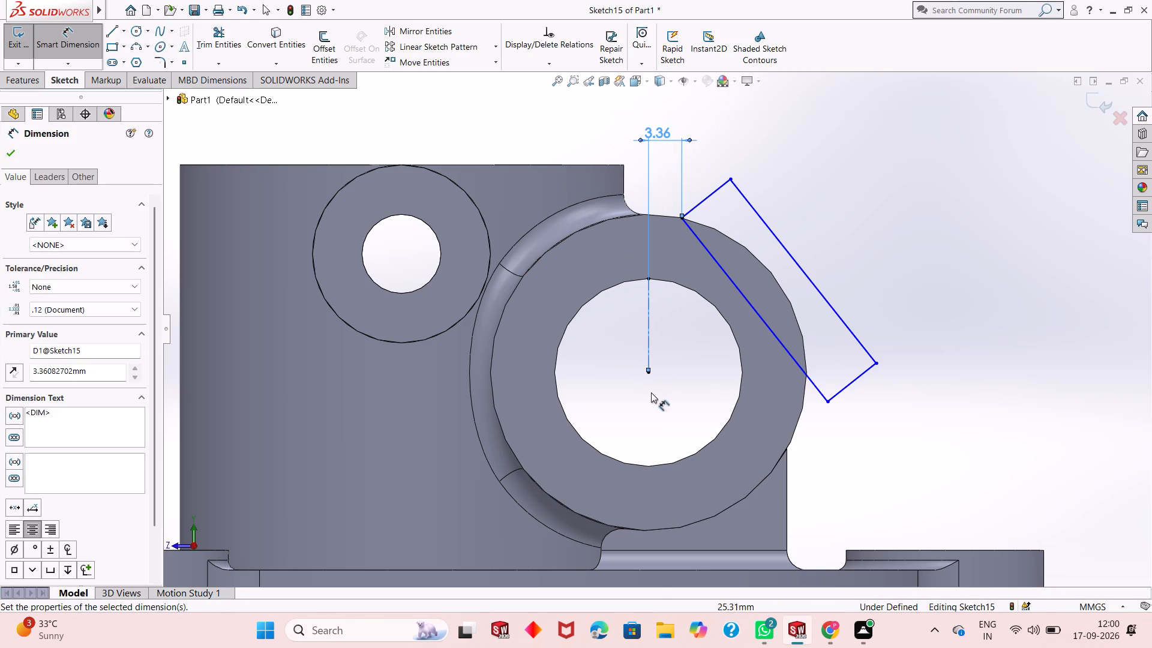
# Dimension the horizontal distance from the bore centre to the rectangle's lower inner corner, try 3.36 mm, and undo that value.
pyautogui.click(649, 376)
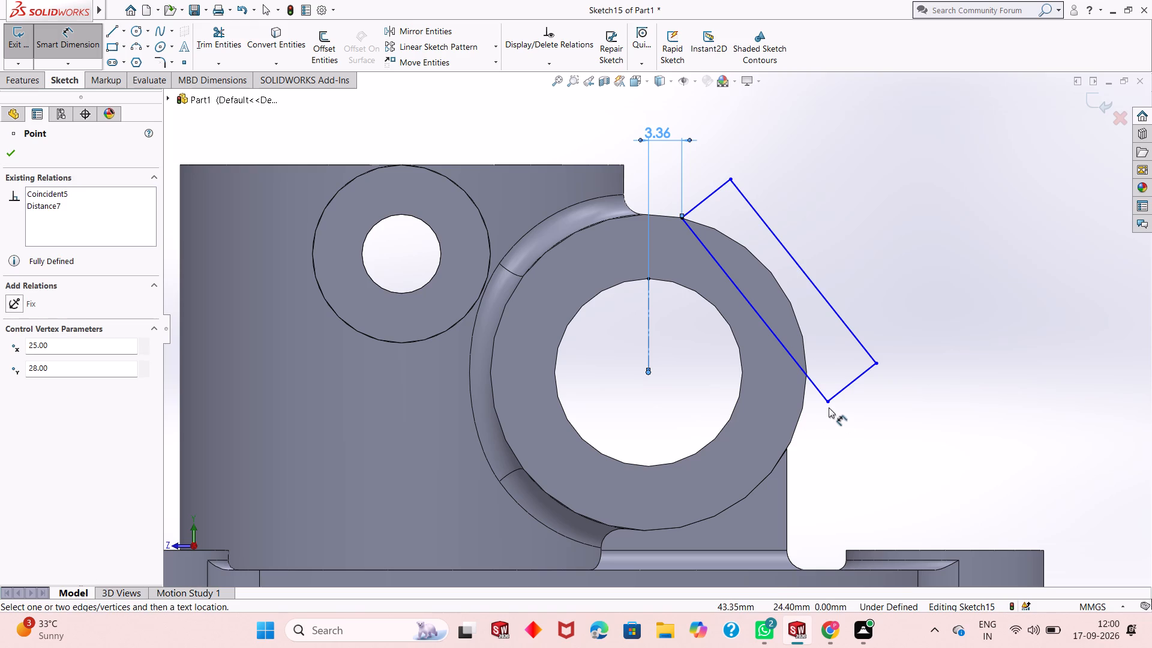
pyautogui.click(827, 403)
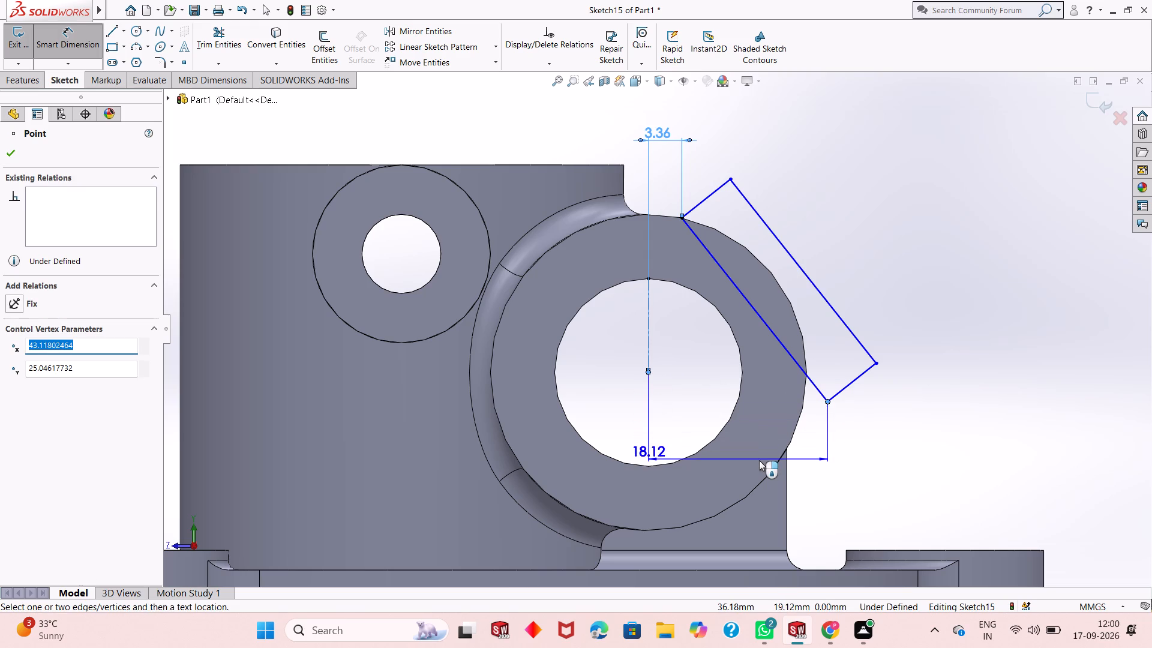
pyautogui.click(759, 460)
pyautogui.write('3.36')
pyautogui.press('Return')
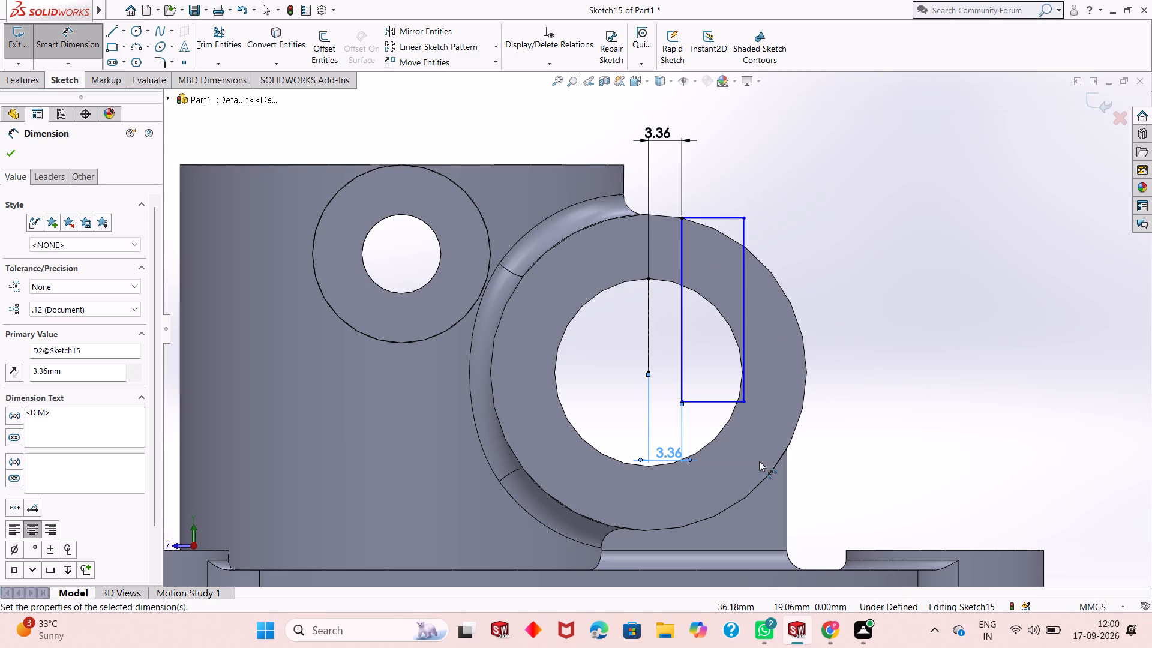
pyautogui.hotkey('ctrl', 'z')
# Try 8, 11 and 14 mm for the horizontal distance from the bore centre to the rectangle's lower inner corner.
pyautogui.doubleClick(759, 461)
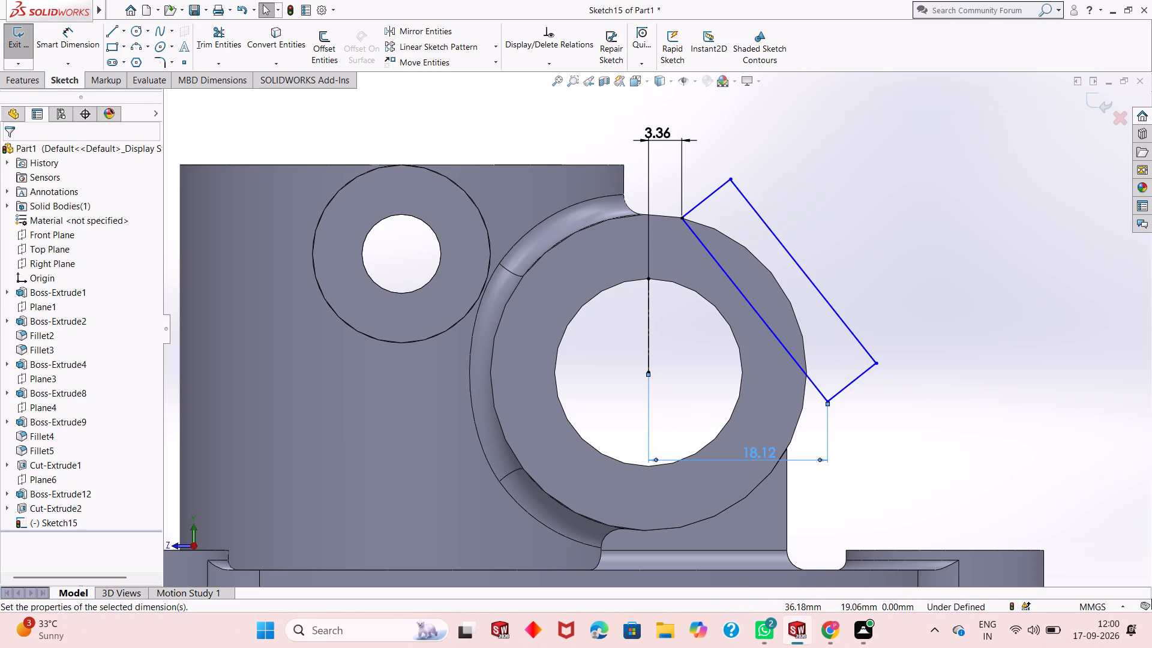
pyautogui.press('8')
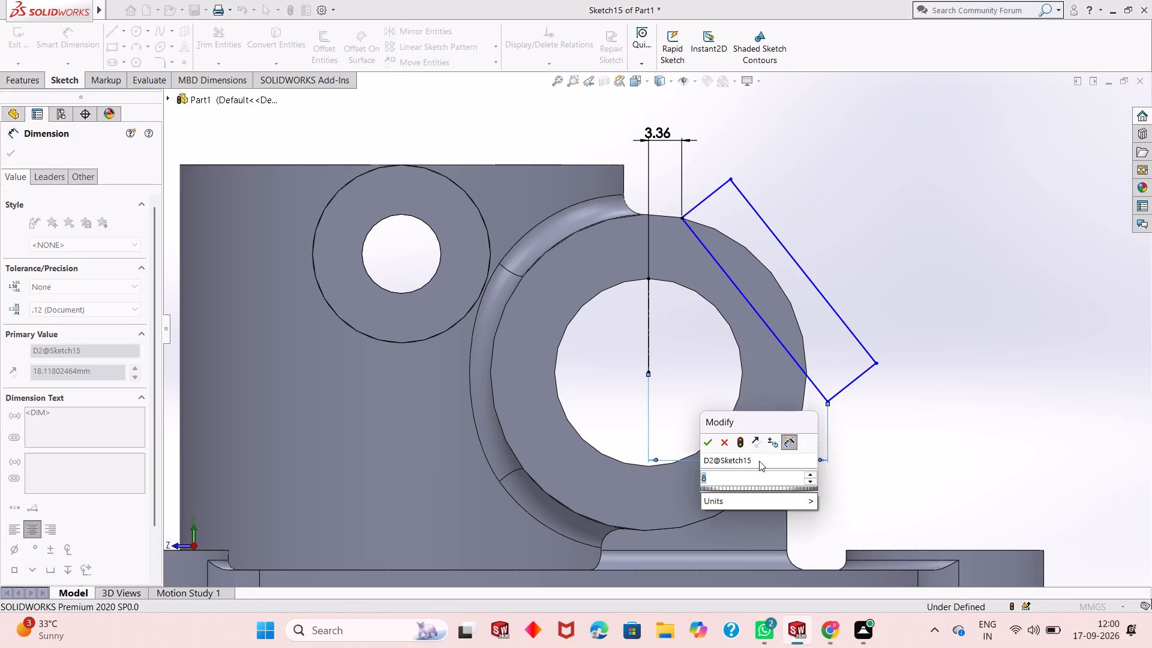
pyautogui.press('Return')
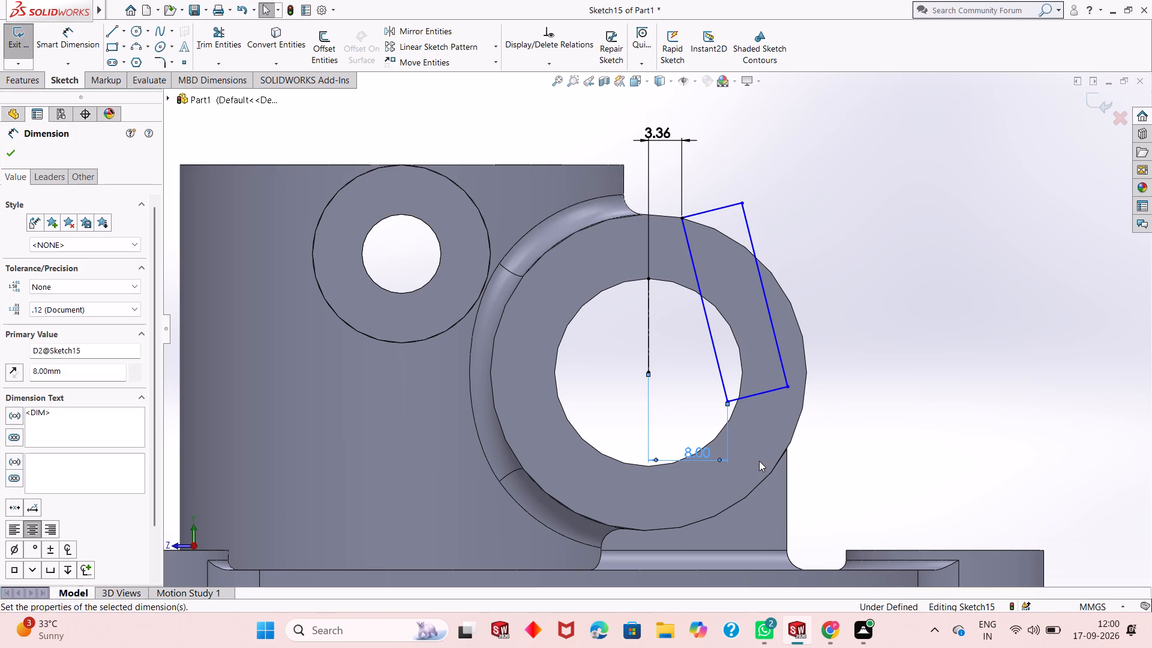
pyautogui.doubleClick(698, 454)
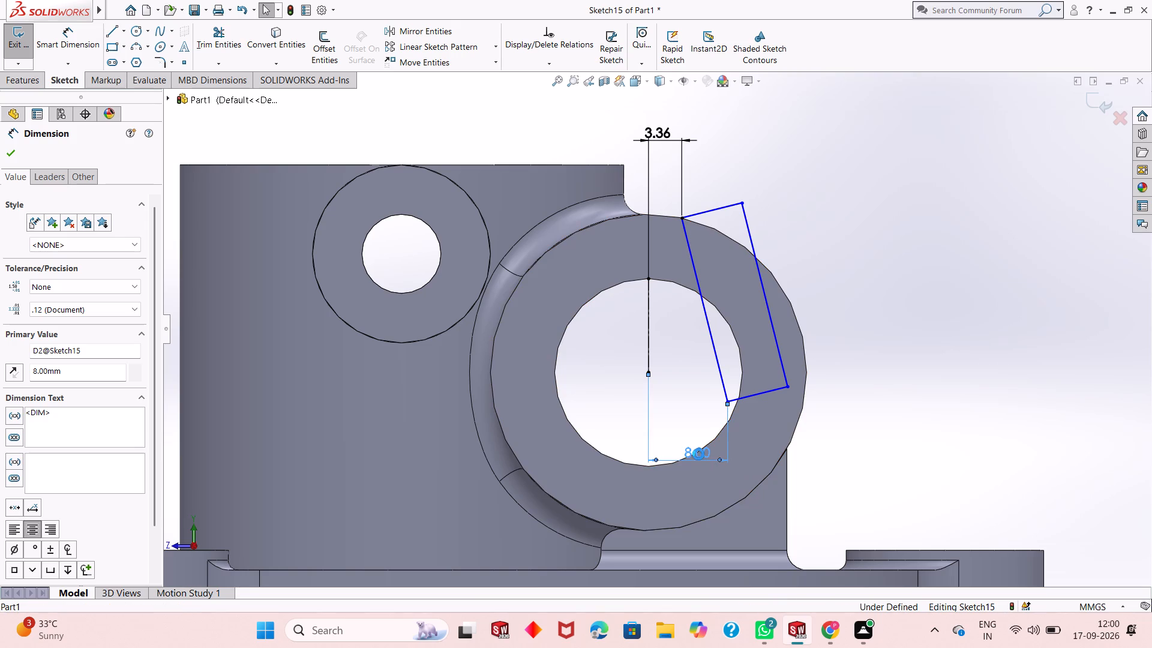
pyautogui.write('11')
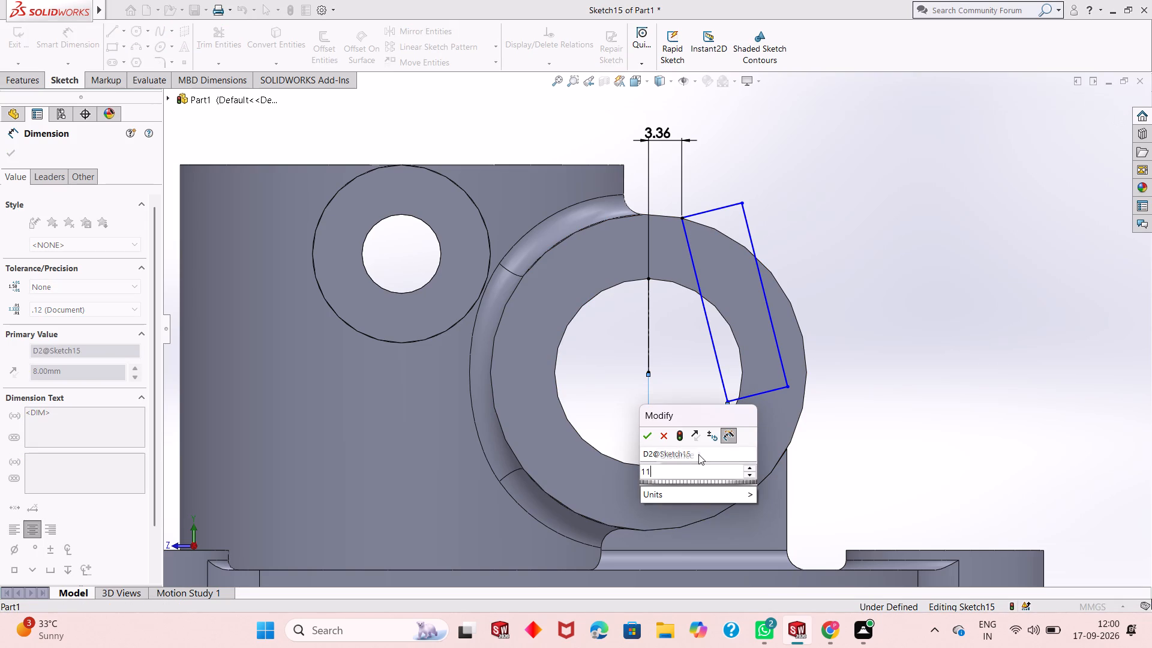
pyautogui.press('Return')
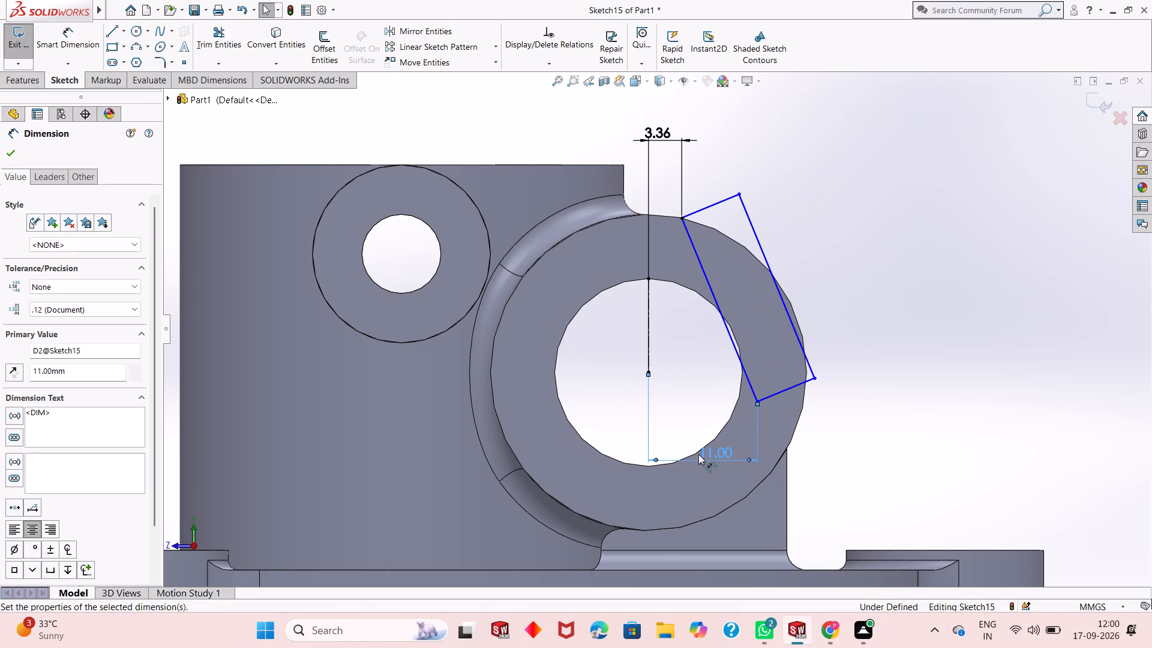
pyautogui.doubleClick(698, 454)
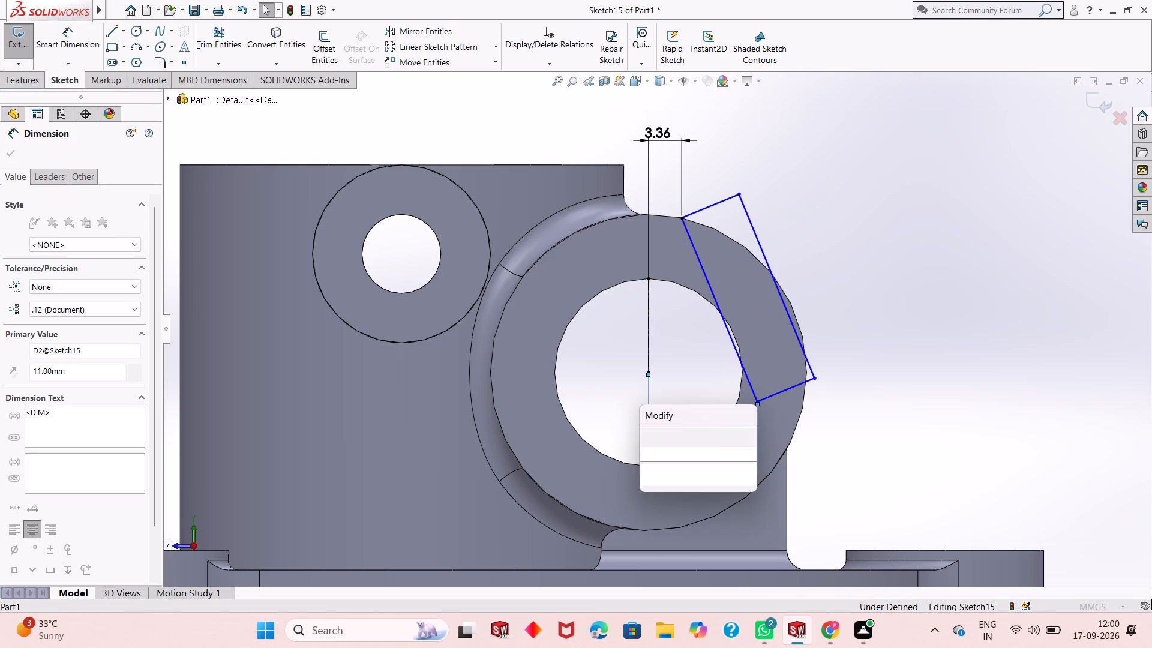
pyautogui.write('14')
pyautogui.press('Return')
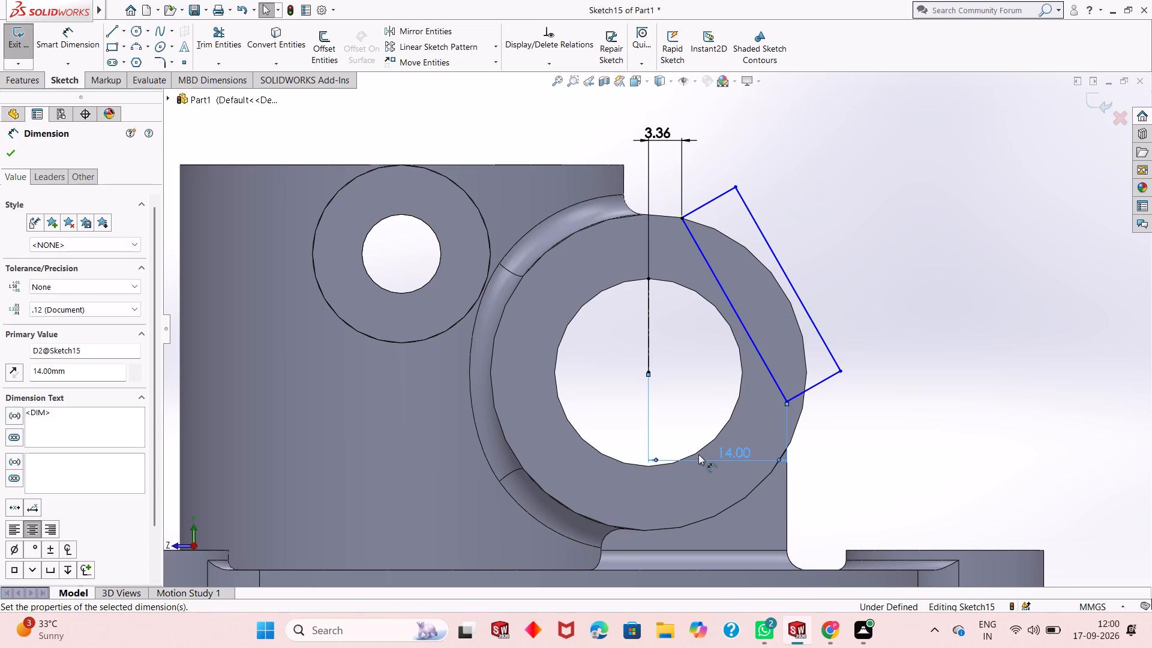
# Set the horizontal distance from the bore centre to the rectangle's lower inner corner to 16 mm.
pyautogui.doubleClick(698, 454)
pyautogui.write('16')
pyautogui.doubleClick(698, 454)
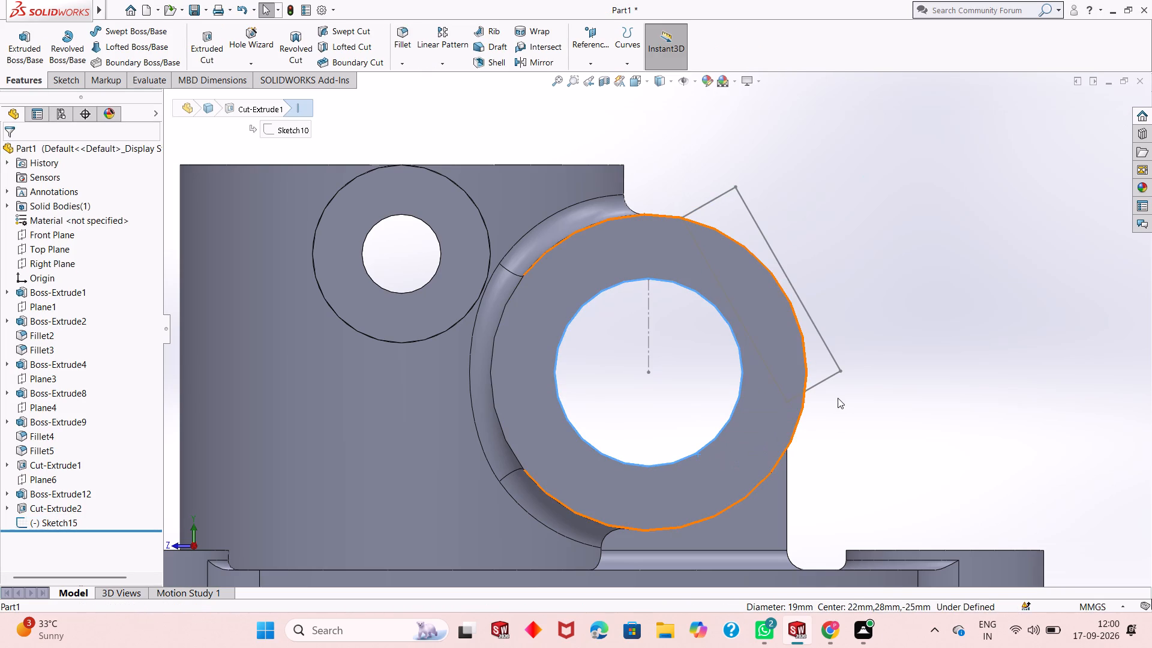
pyautogui.hotkey('ctrl', 'z')
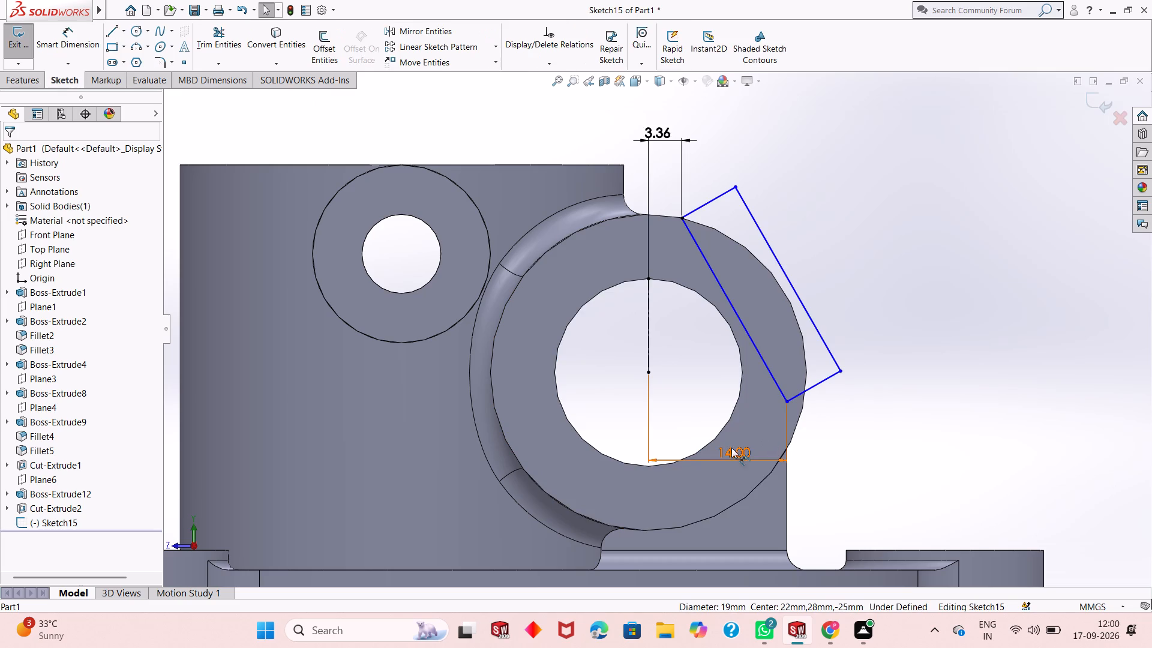
pyautogui.doubleClick(722, 452)
pyautogui.write('16')
pyautogui.press('Return')
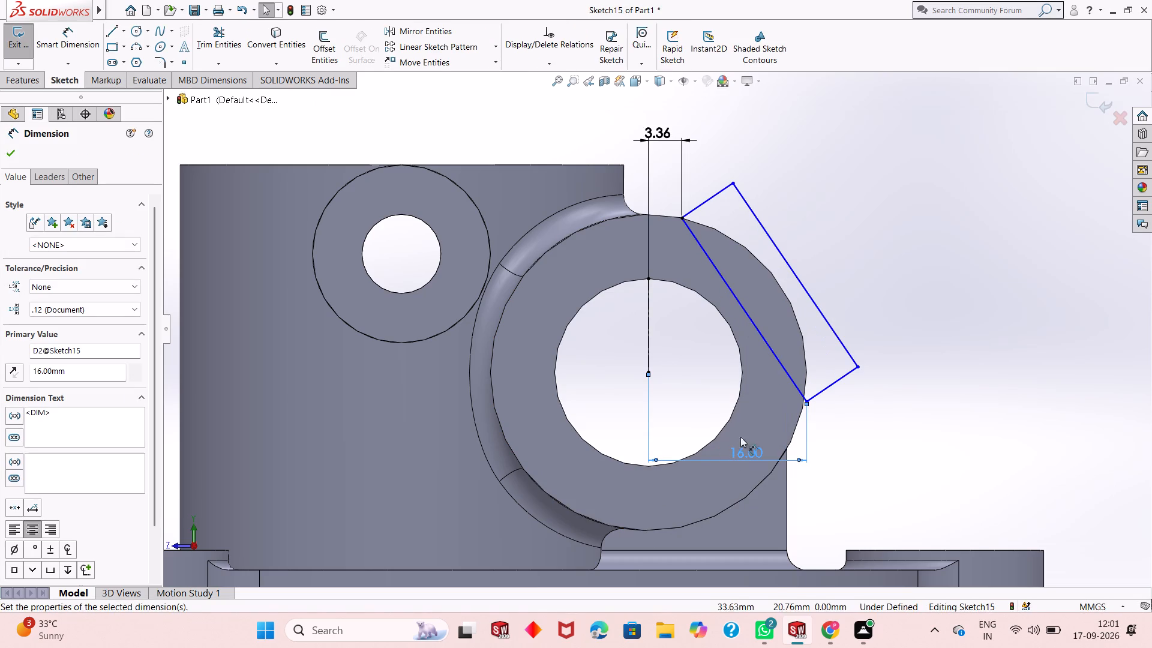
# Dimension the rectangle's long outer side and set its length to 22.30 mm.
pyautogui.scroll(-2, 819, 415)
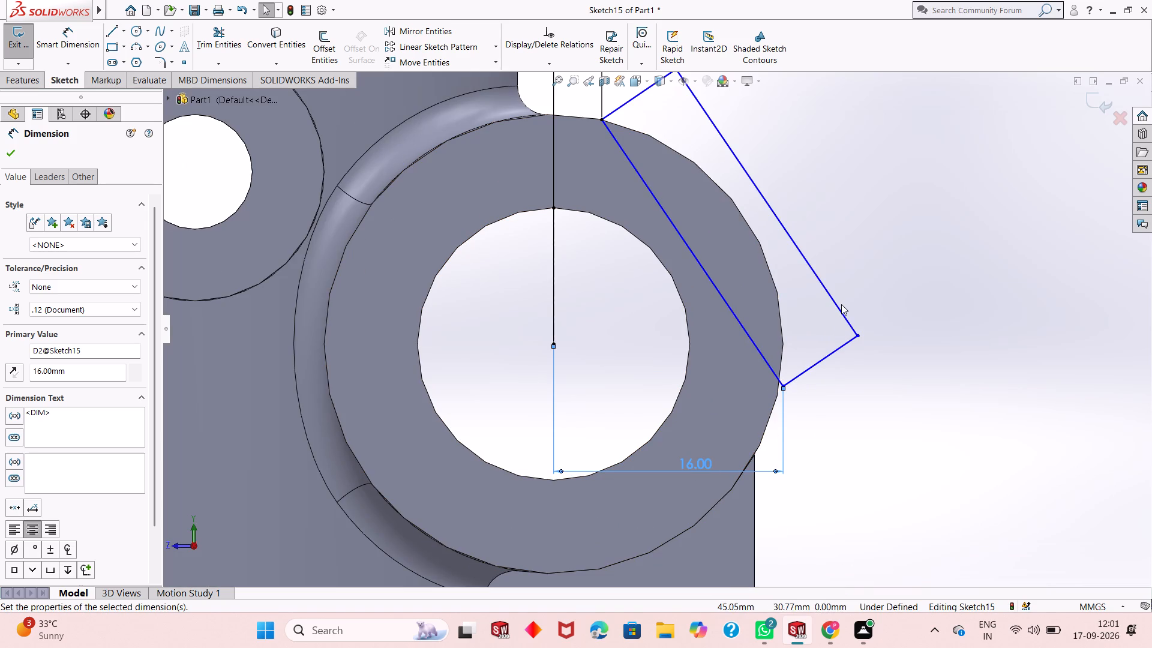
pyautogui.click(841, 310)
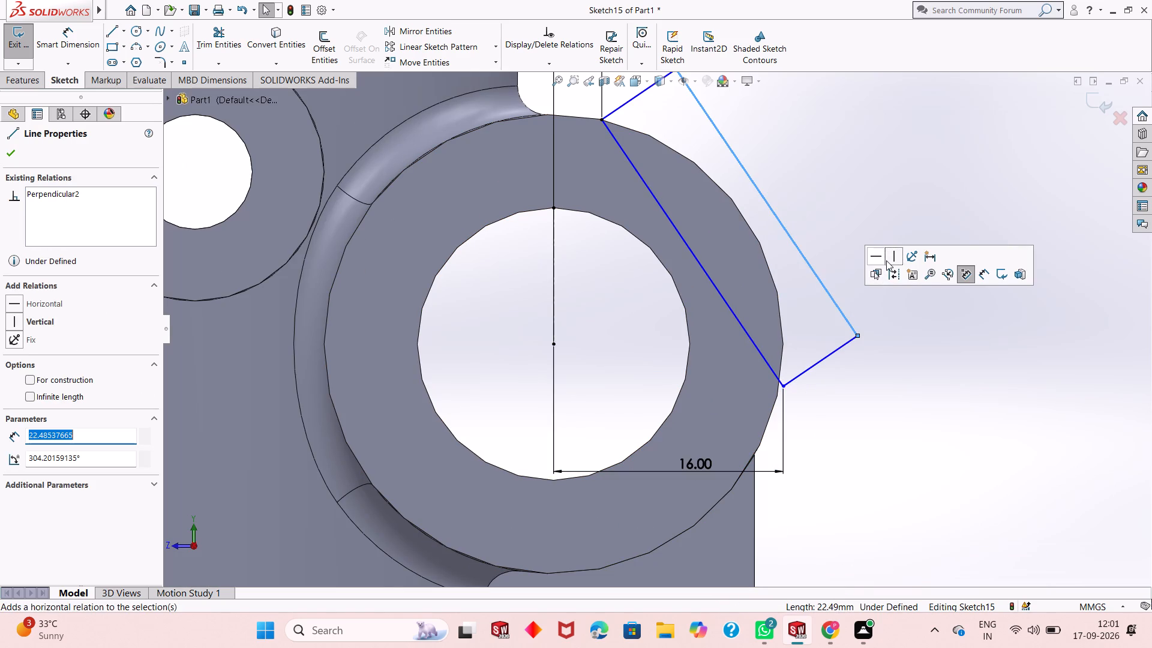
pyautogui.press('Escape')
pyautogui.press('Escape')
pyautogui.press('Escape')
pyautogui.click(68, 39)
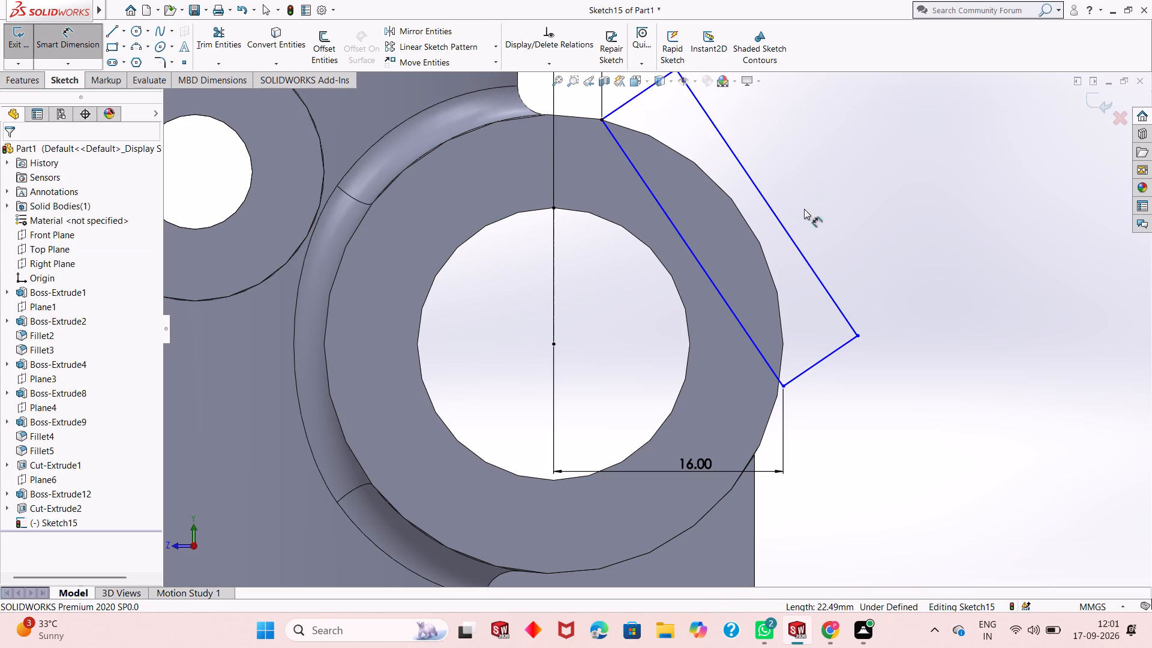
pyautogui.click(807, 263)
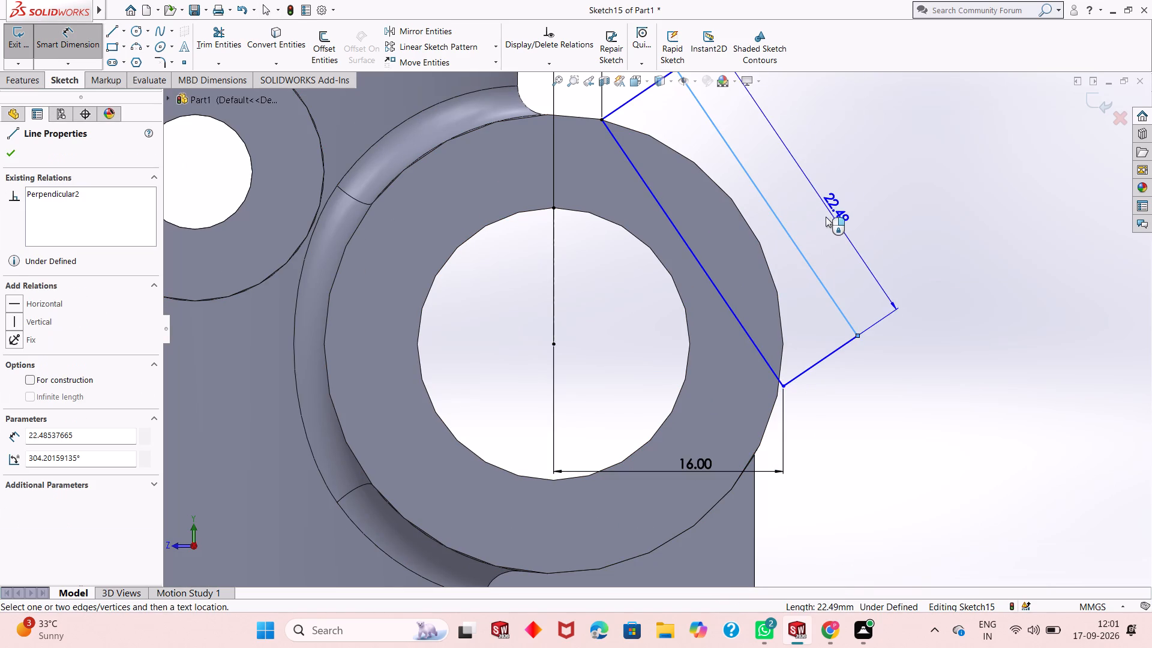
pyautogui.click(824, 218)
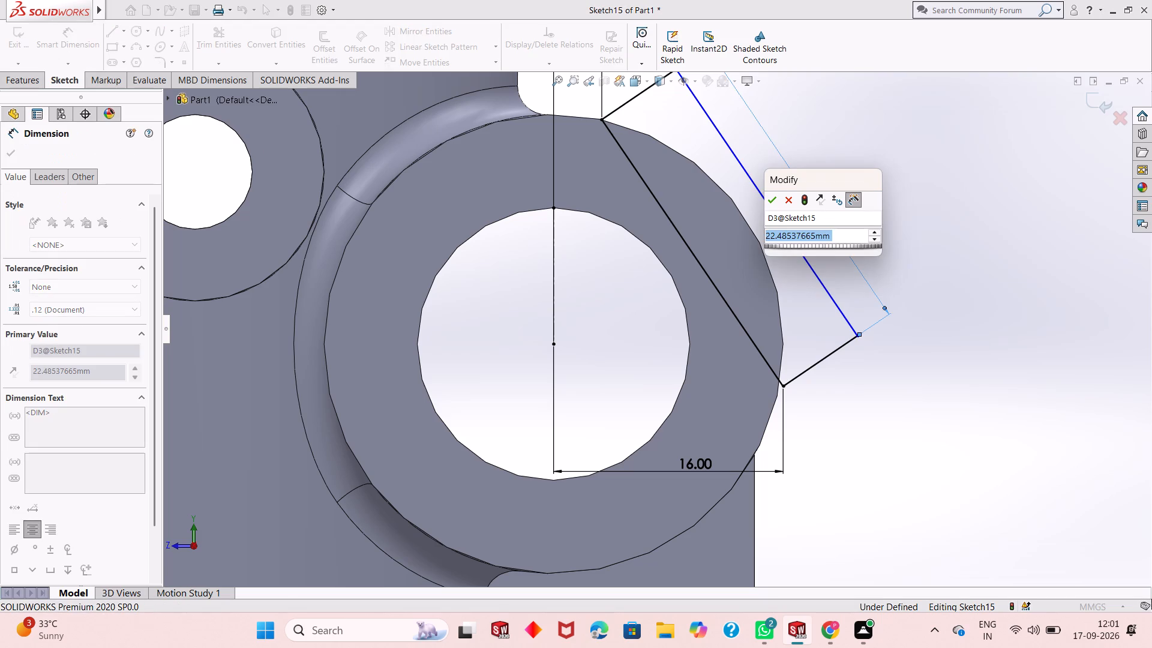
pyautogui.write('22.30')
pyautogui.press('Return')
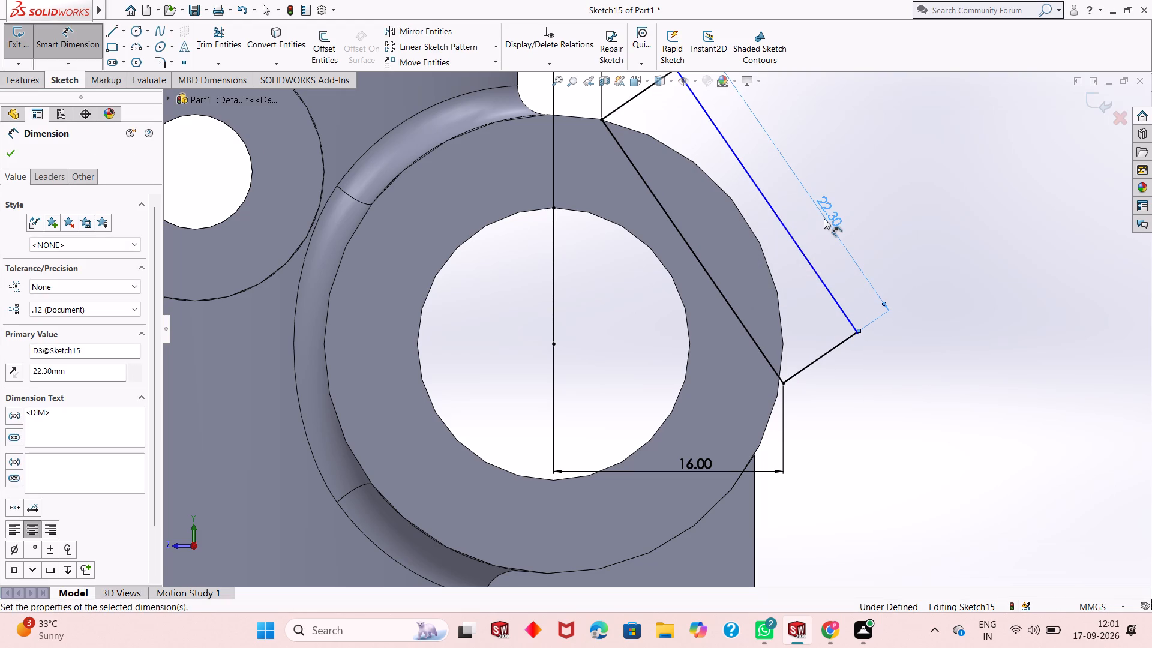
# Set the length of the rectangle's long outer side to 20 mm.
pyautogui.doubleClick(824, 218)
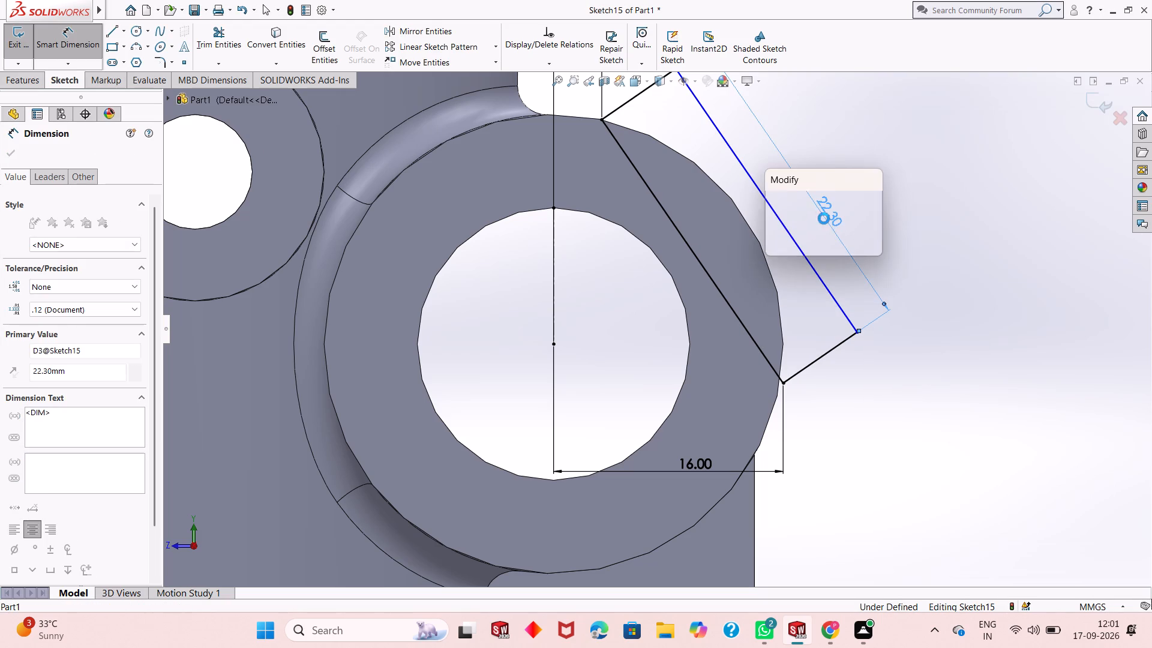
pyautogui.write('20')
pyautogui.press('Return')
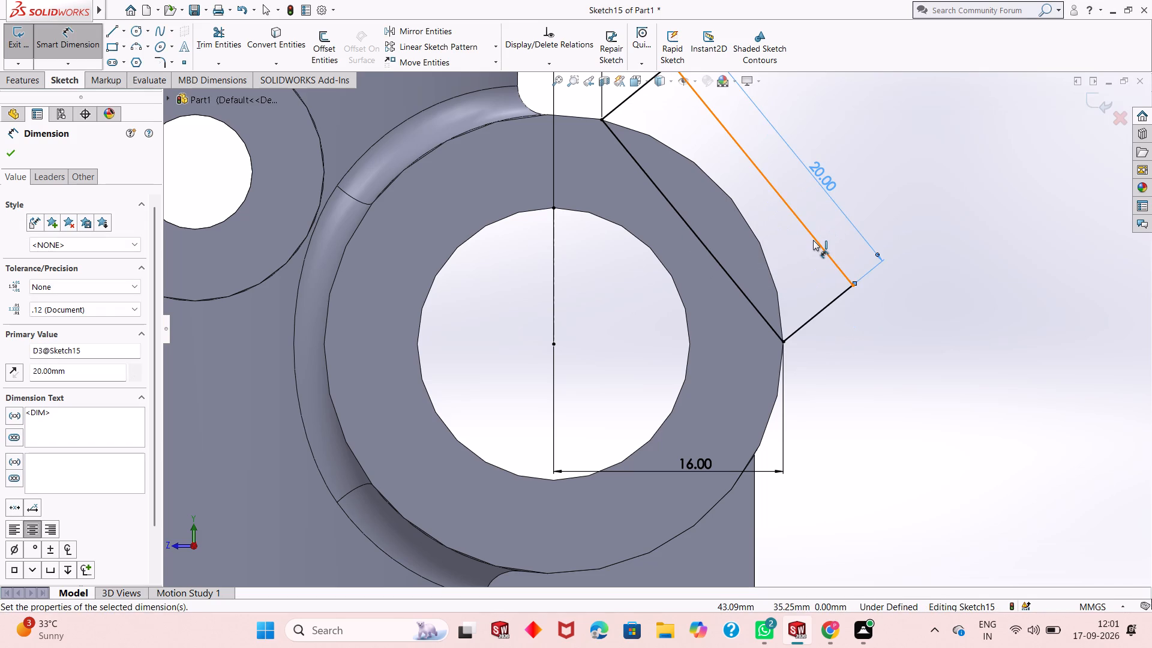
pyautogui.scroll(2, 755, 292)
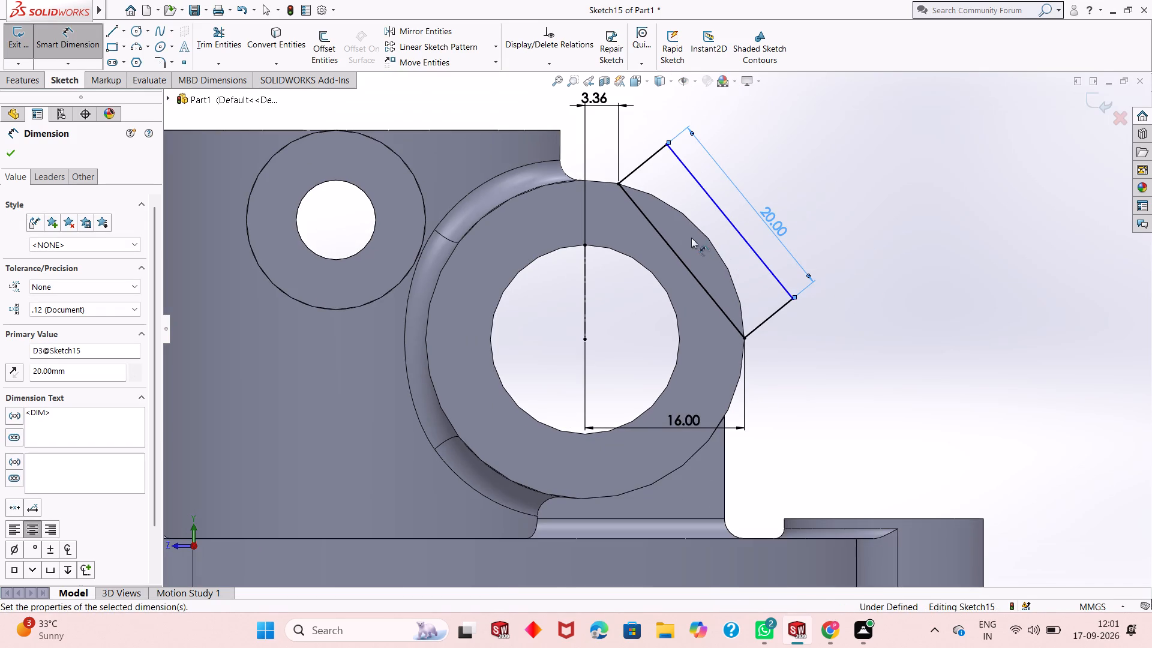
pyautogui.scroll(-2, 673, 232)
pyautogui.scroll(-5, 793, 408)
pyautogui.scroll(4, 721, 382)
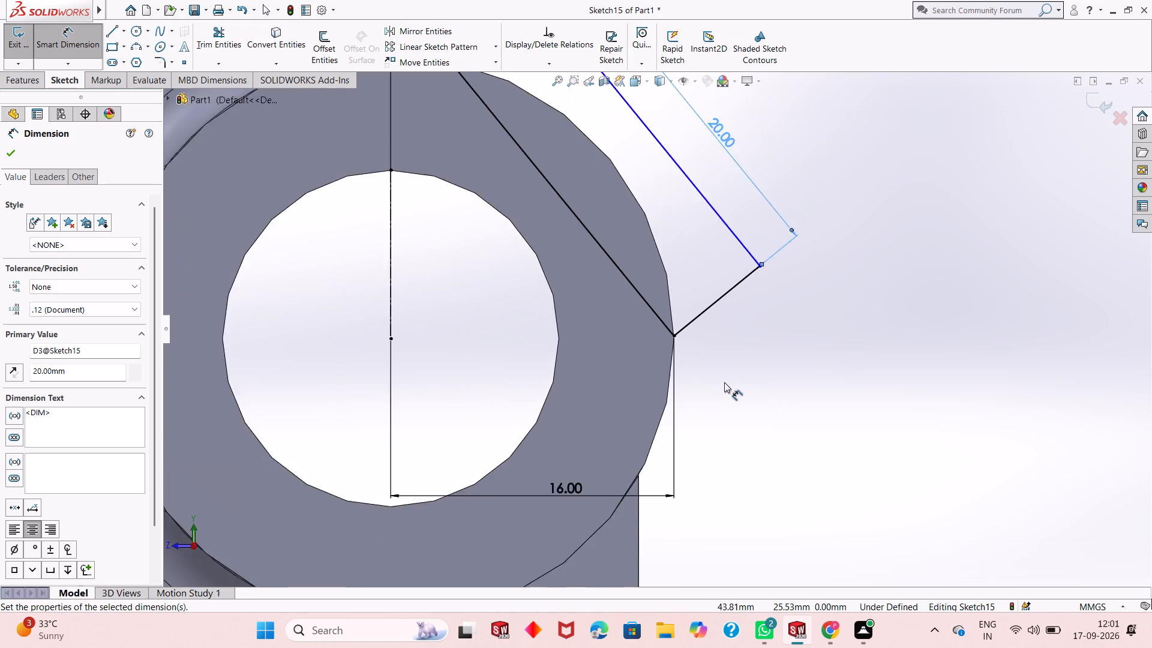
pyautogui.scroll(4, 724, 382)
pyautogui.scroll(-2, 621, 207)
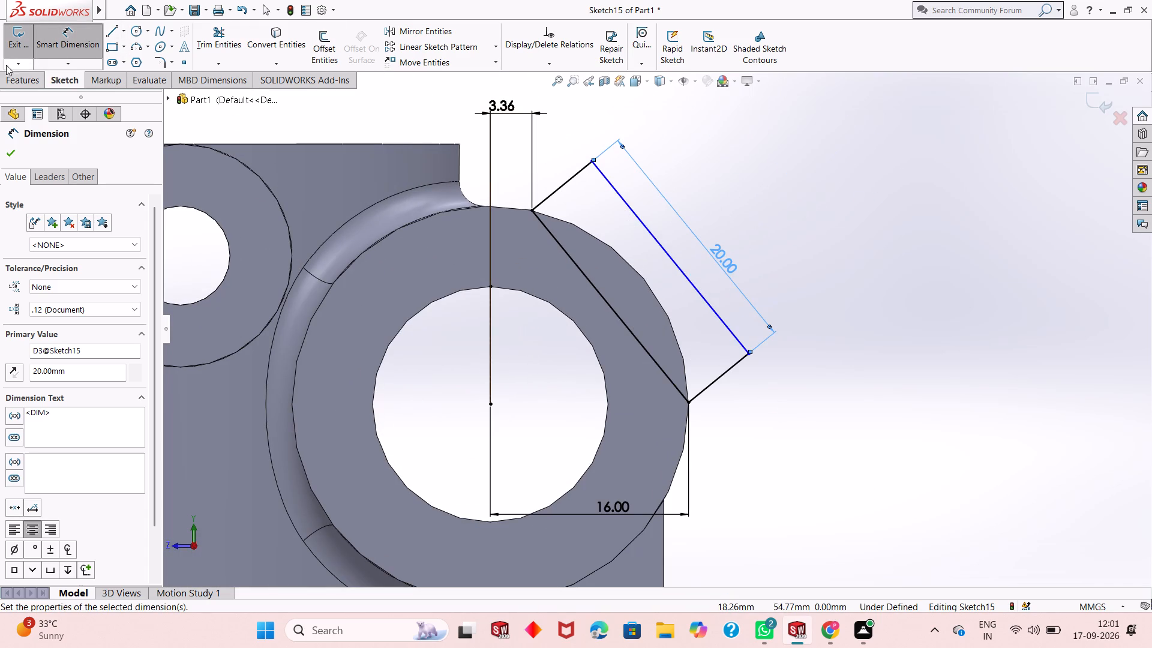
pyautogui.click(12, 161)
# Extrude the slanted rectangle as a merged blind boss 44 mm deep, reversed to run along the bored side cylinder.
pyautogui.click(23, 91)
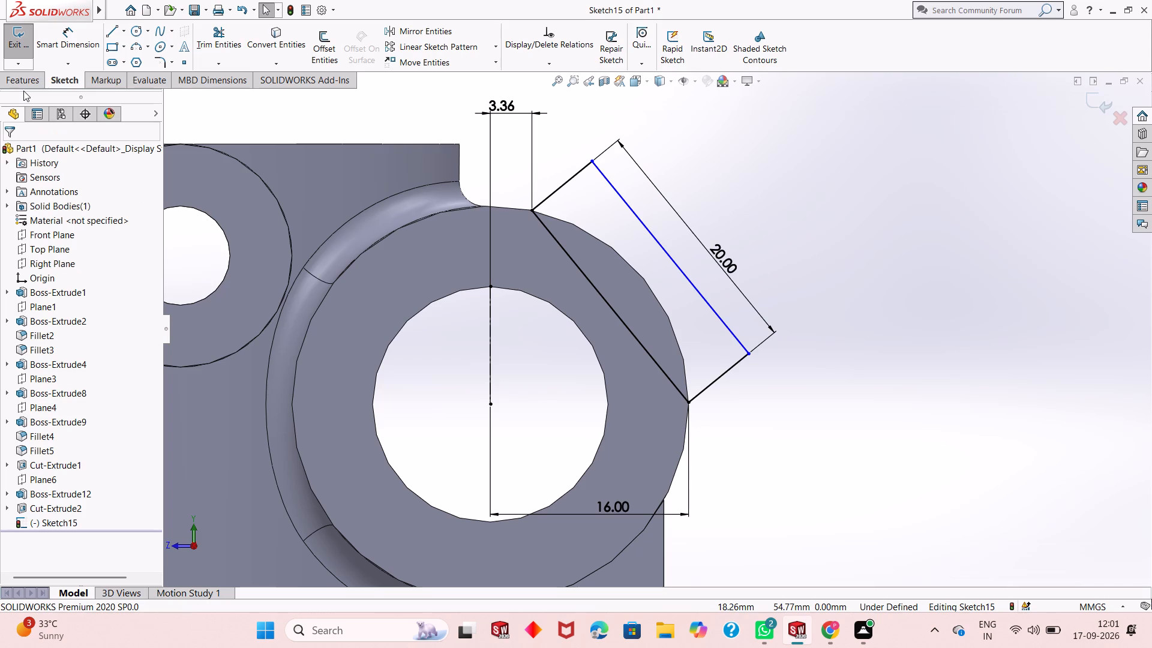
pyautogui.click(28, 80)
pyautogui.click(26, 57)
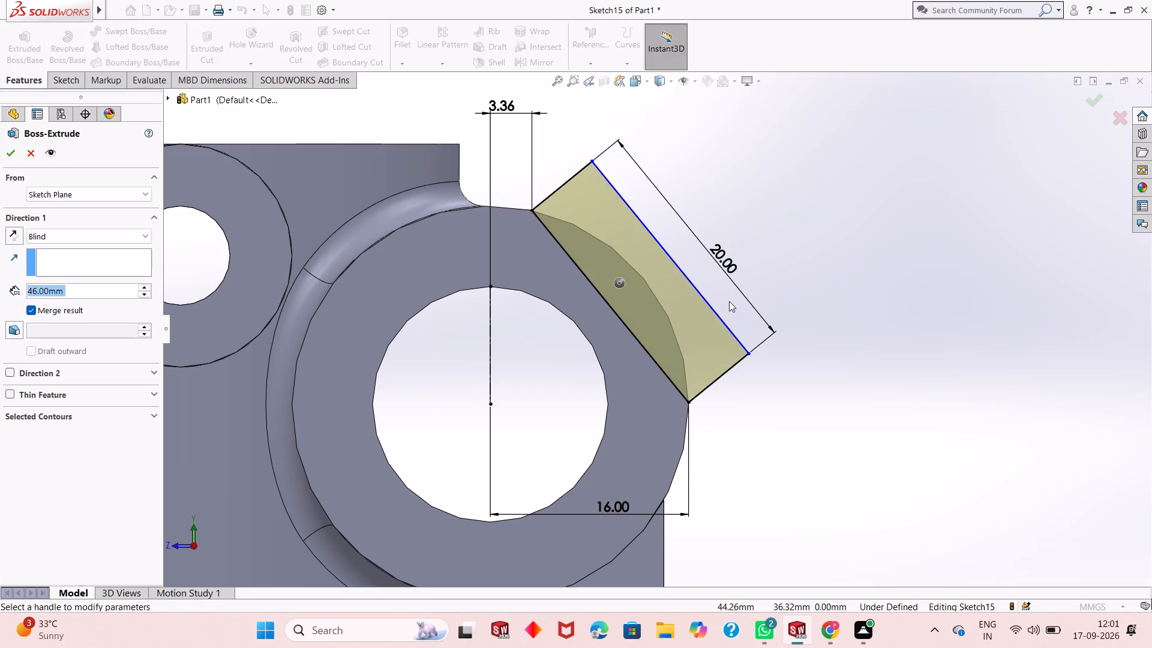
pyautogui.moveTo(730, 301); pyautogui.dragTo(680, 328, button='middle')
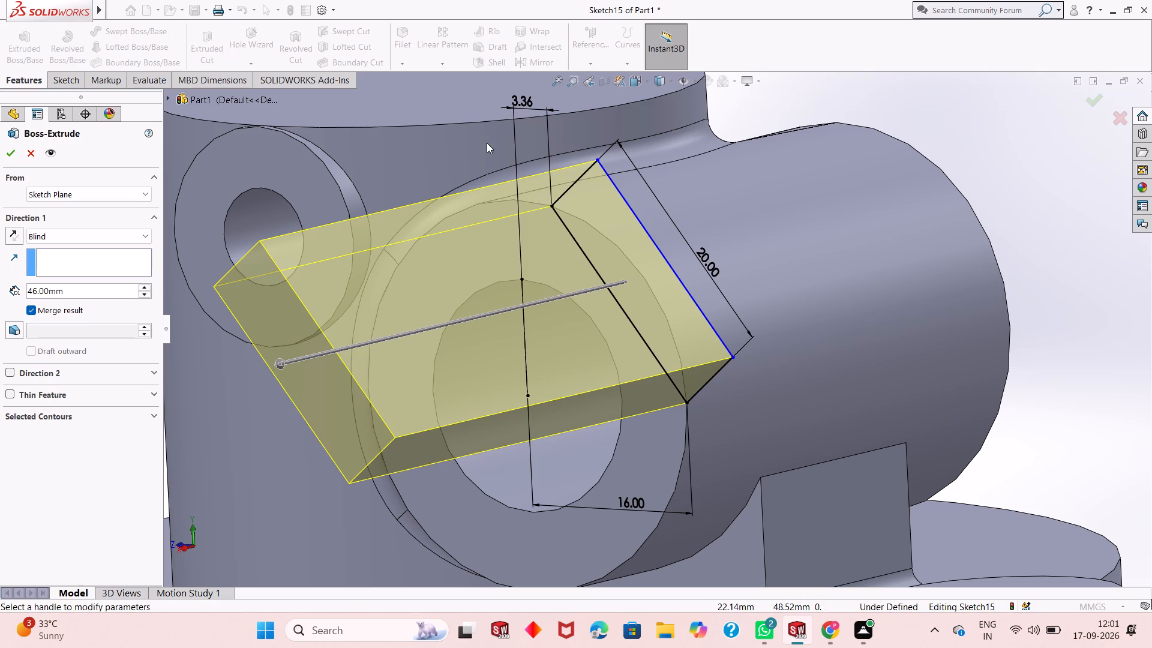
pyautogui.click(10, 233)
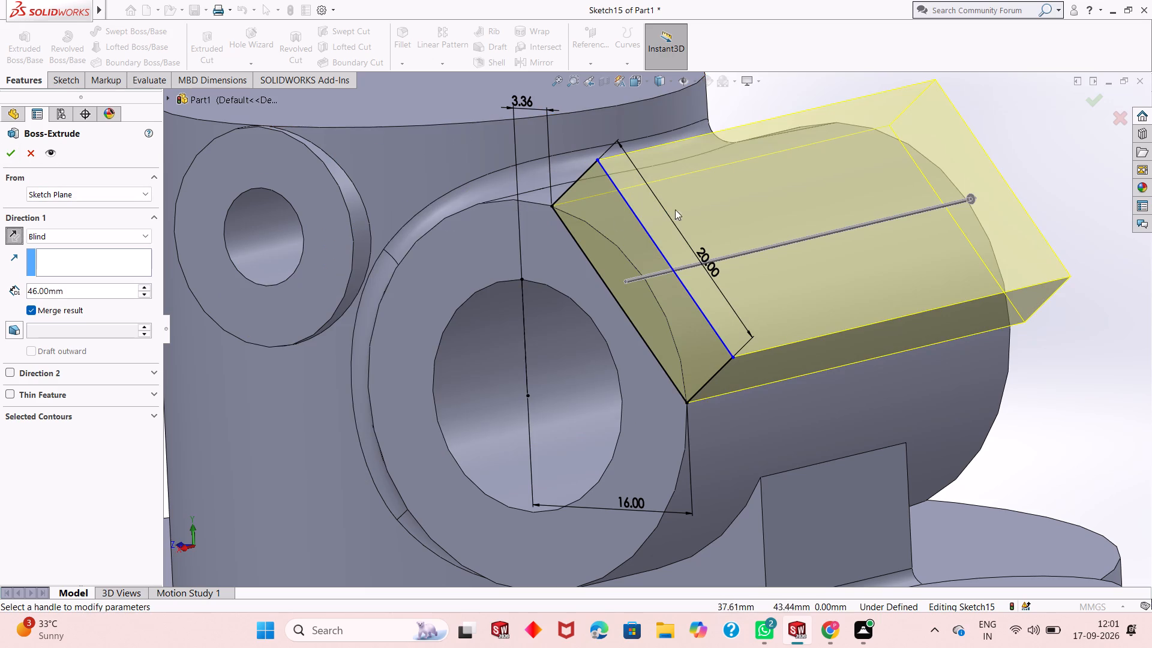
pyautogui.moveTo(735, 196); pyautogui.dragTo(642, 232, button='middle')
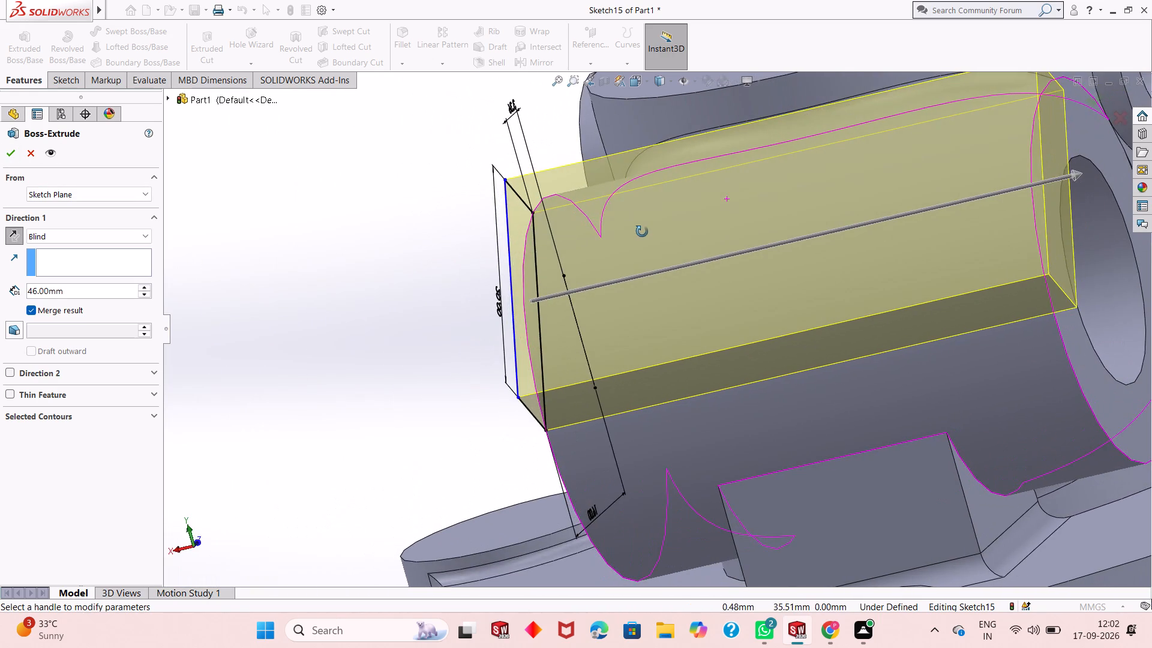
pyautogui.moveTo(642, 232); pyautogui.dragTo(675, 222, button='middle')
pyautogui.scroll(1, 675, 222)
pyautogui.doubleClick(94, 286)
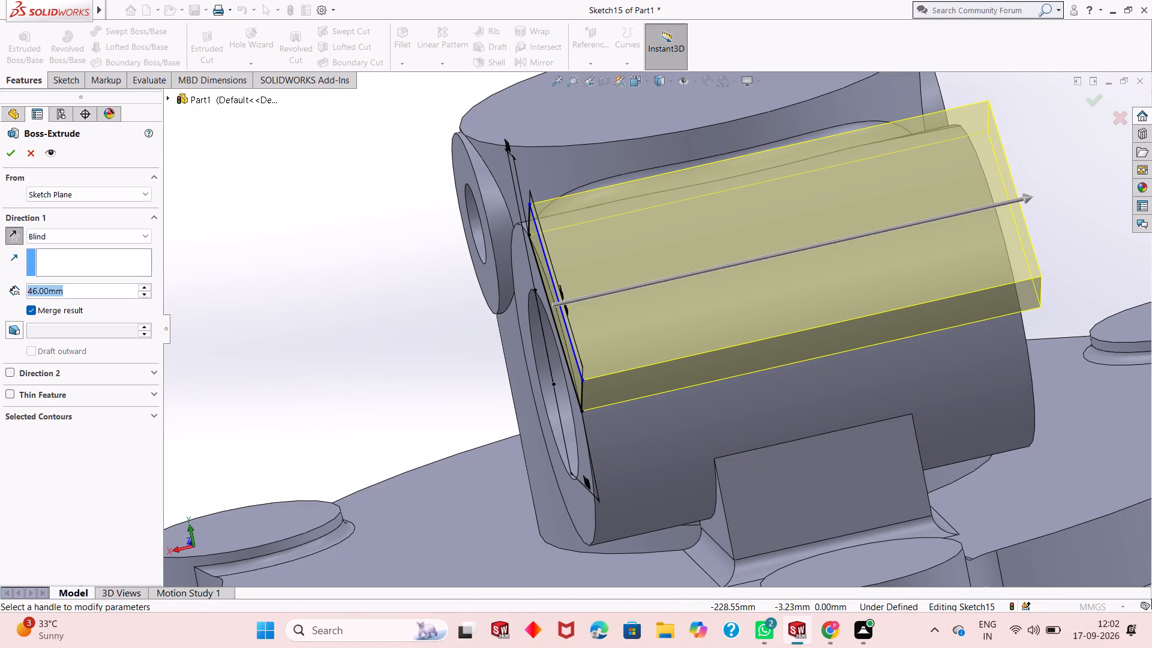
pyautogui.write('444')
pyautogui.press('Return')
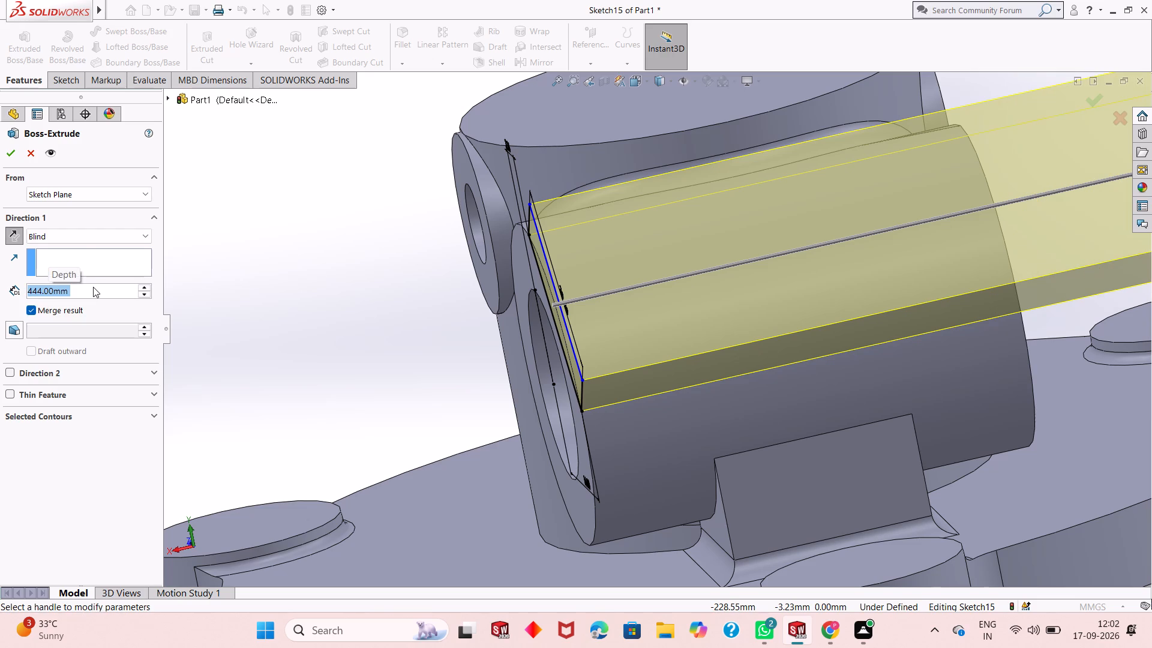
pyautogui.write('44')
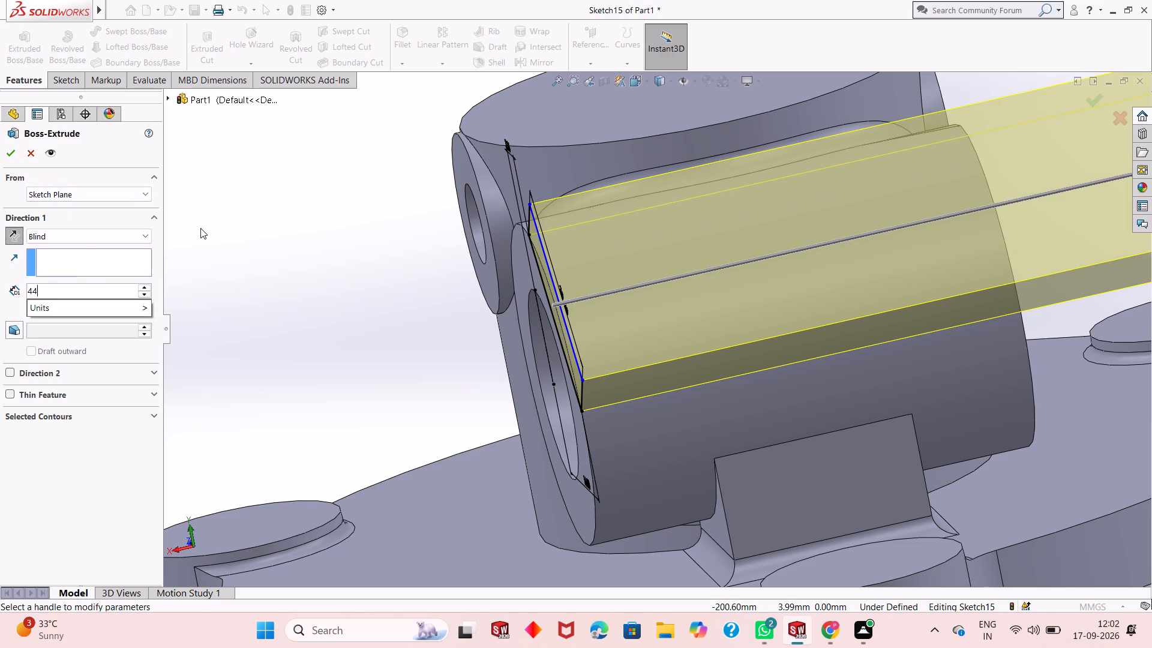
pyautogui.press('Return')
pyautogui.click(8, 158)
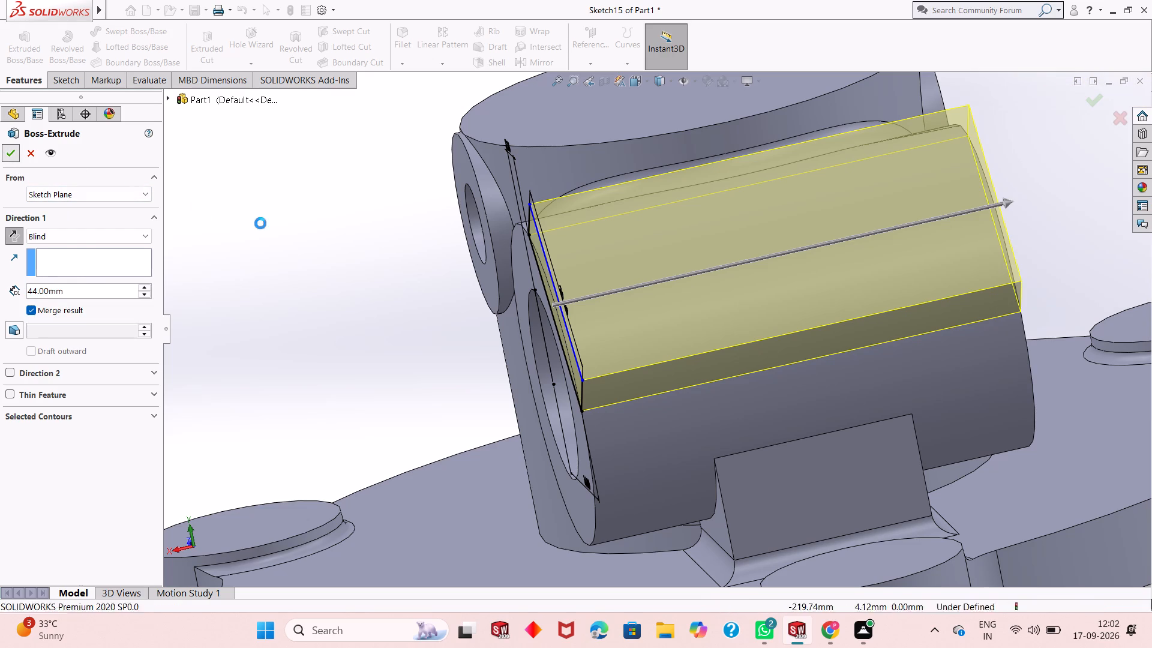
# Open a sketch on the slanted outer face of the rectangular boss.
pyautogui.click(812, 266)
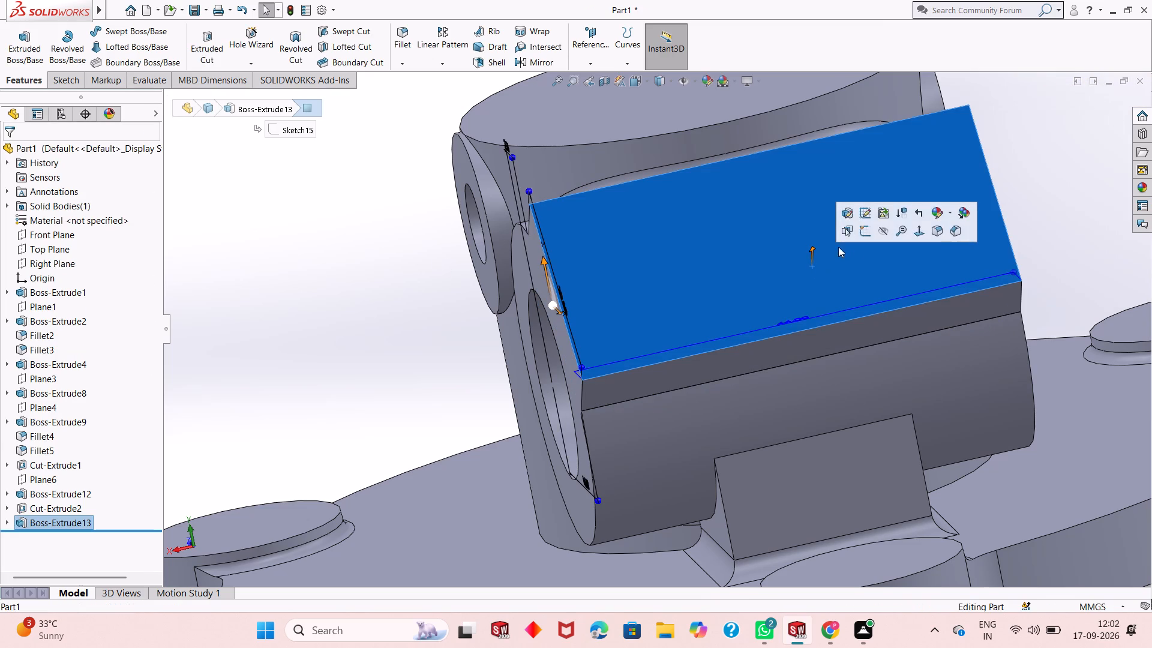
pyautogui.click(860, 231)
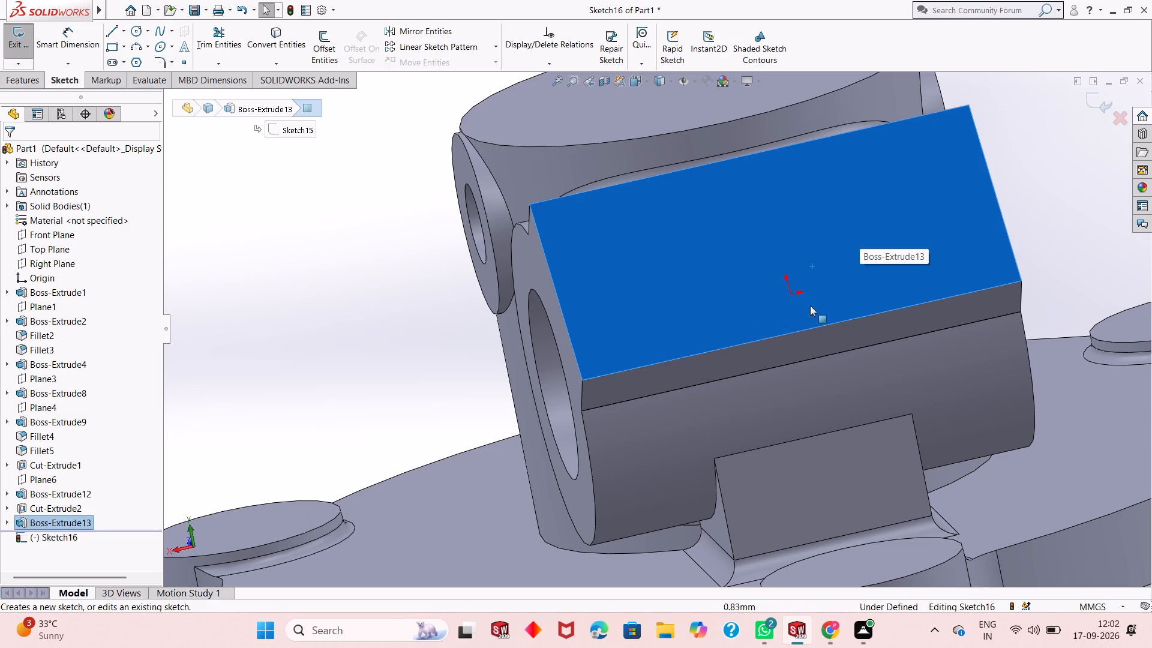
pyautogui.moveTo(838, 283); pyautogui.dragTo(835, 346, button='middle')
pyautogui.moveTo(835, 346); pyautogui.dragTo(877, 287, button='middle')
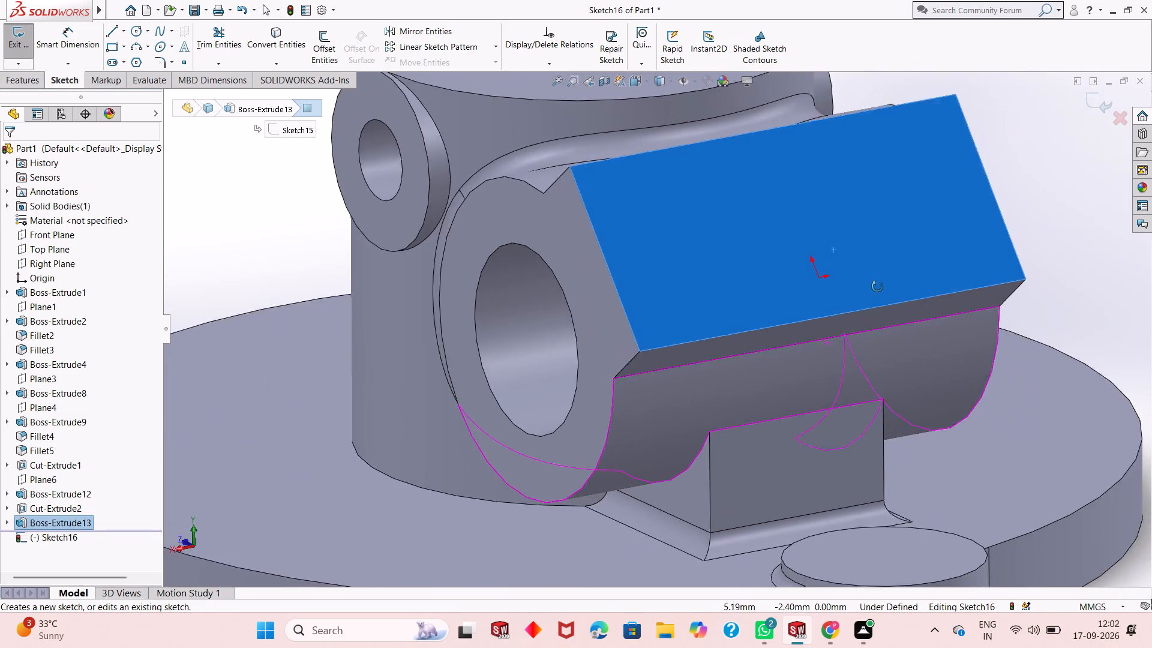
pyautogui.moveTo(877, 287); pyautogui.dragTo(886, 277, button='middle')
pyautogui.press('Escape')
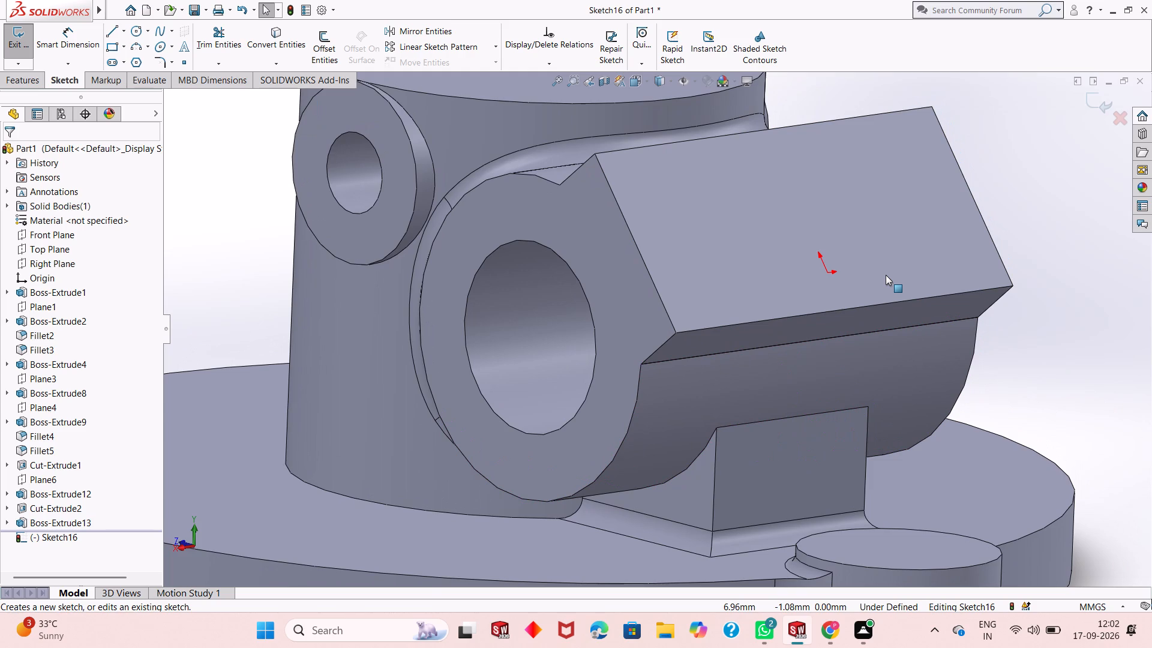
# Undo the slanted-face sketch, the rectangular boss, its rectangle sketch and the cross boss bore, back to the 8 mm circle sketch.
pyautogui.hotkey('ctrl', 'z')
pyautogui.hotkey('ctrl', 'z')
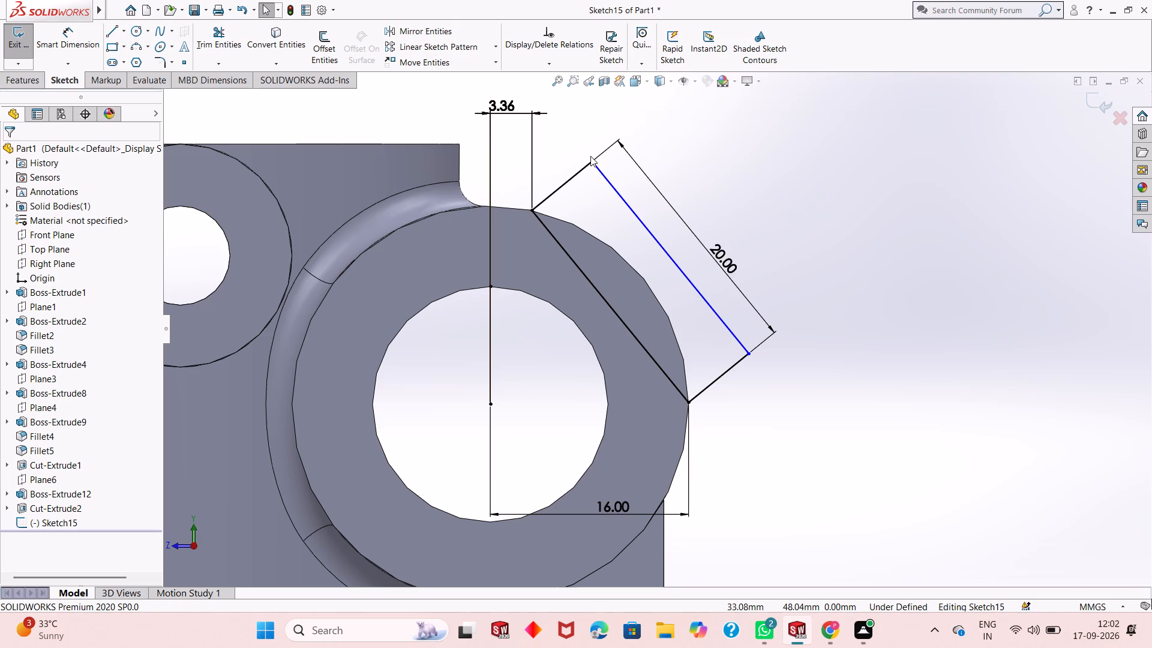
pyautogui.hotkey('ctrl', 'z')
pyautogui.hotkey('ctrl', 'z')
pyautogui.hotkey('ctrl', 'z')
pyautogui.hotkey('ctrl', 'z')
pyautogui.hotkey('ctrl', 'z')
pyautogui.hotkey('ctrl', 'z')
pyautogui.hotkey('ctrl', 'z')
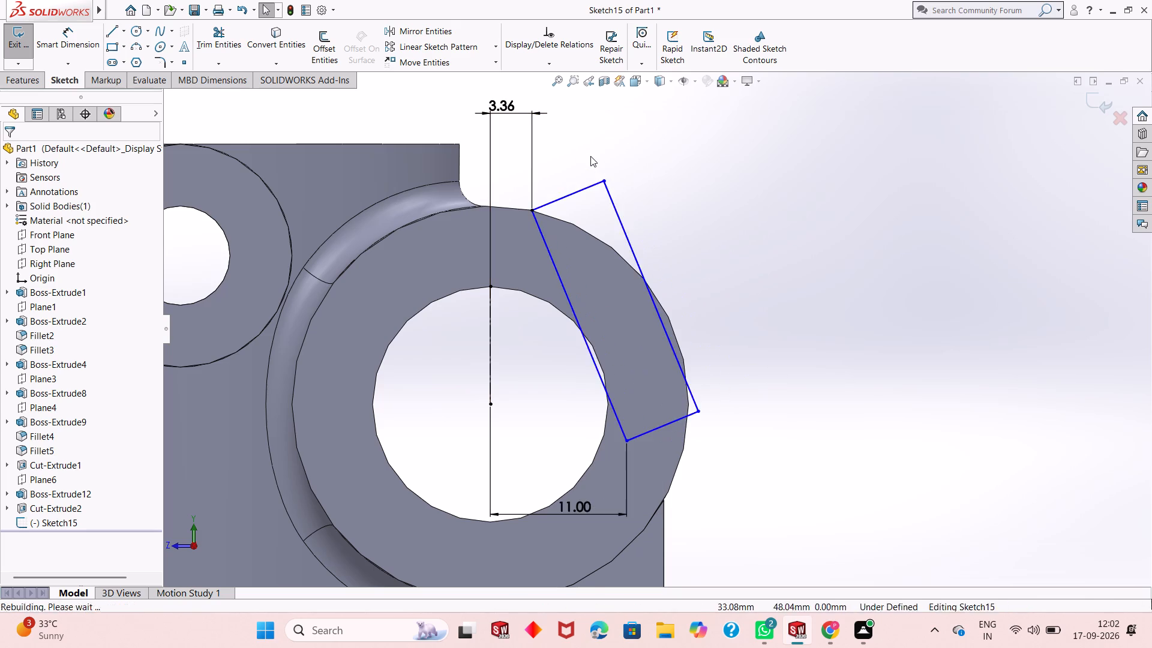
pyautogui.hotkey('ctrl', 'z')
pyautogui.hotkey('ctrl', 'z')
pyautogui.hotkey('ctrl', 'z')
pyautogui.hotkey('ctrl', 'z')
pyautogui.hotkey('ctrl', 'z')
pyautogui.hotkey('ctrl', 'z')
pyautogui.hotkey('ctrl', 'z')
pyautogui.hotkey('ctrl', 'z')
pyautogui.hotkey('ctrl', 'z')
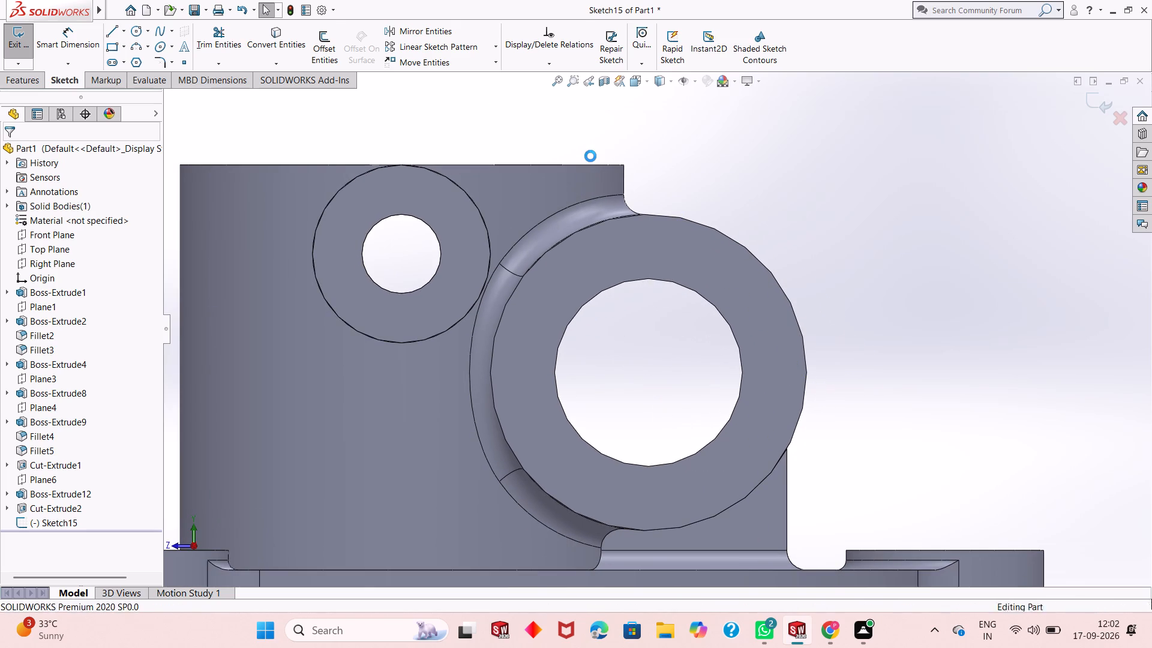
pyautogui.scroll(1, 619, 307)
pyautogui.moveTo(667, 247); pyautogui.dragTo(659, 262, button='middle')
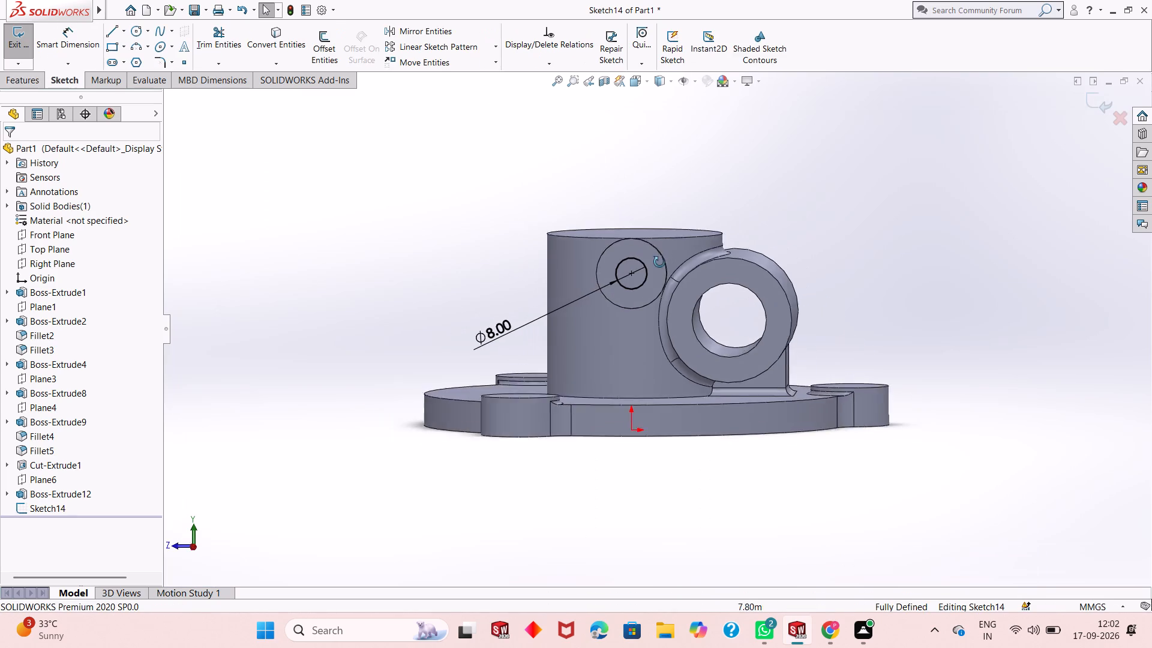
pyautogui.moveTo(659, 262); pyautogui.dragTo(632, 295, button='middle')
# Extrude-cut the 8 mm circle through the cross boss to bore it again.
pyautogui.click(18, 74)
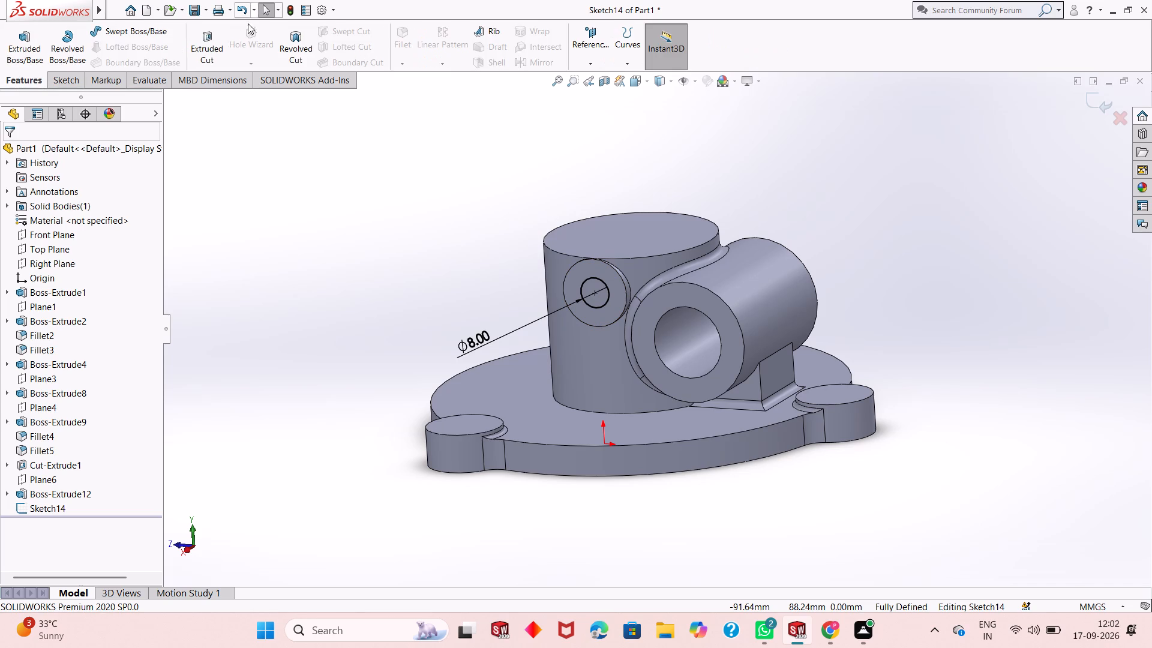
pyautogui.click(202, 42)
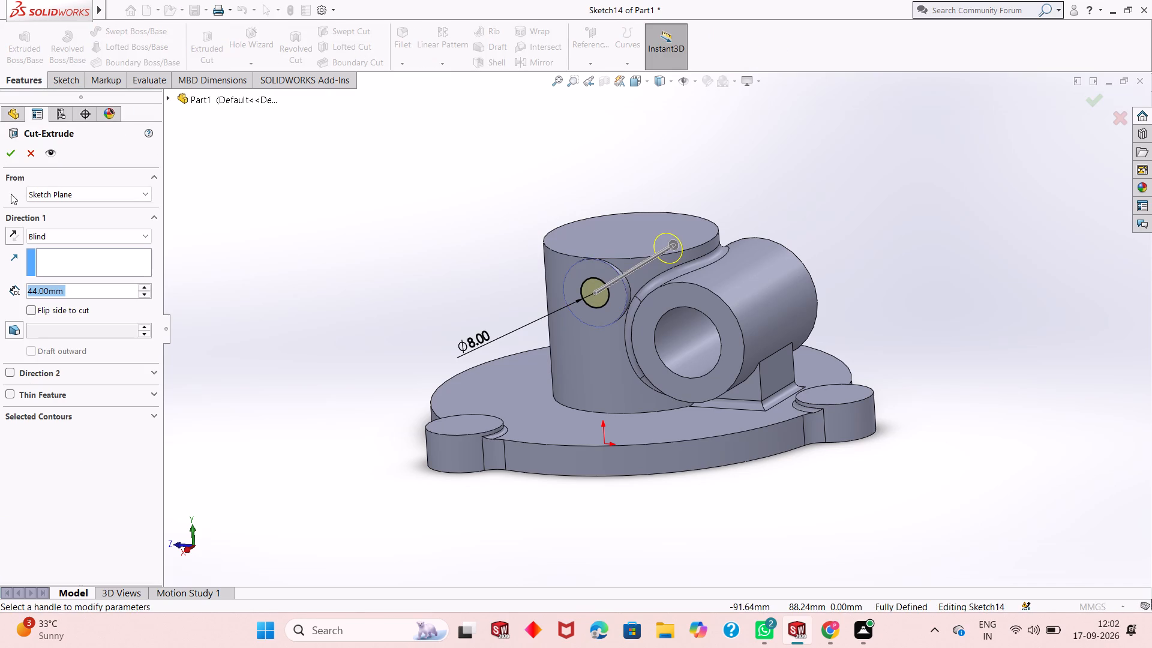
pyautogui.click(102, 236)
pyautogui.click(101, 260)
pyautogui.click(14, 154)
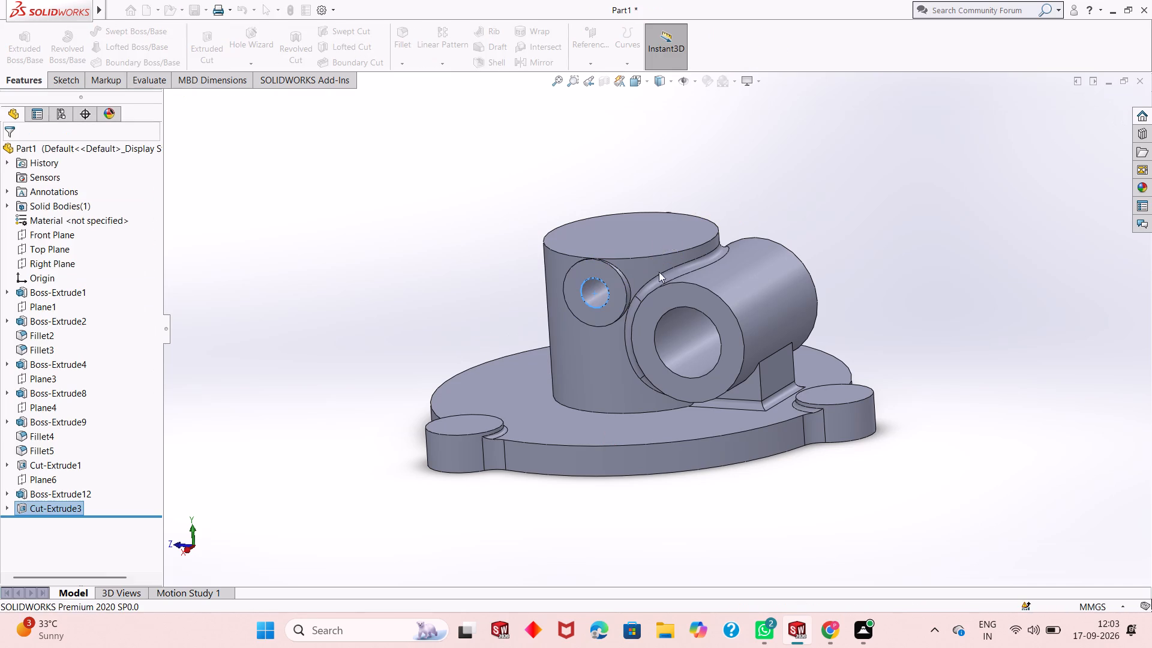
pyautogui.click(806, 202)
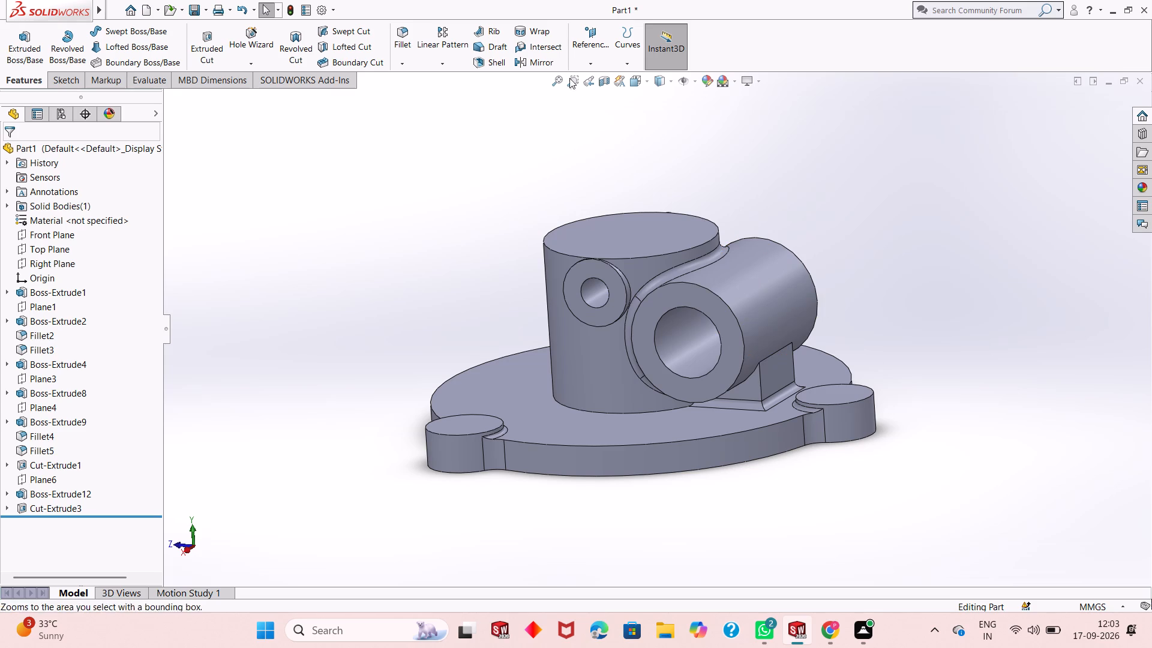
# Start a reference plane offset from the Front Plane, with the offset flipped toward the side cylinder and set to 25 mm.
pyautogui.click(575, 60)
pyautogui.click(587, 76)
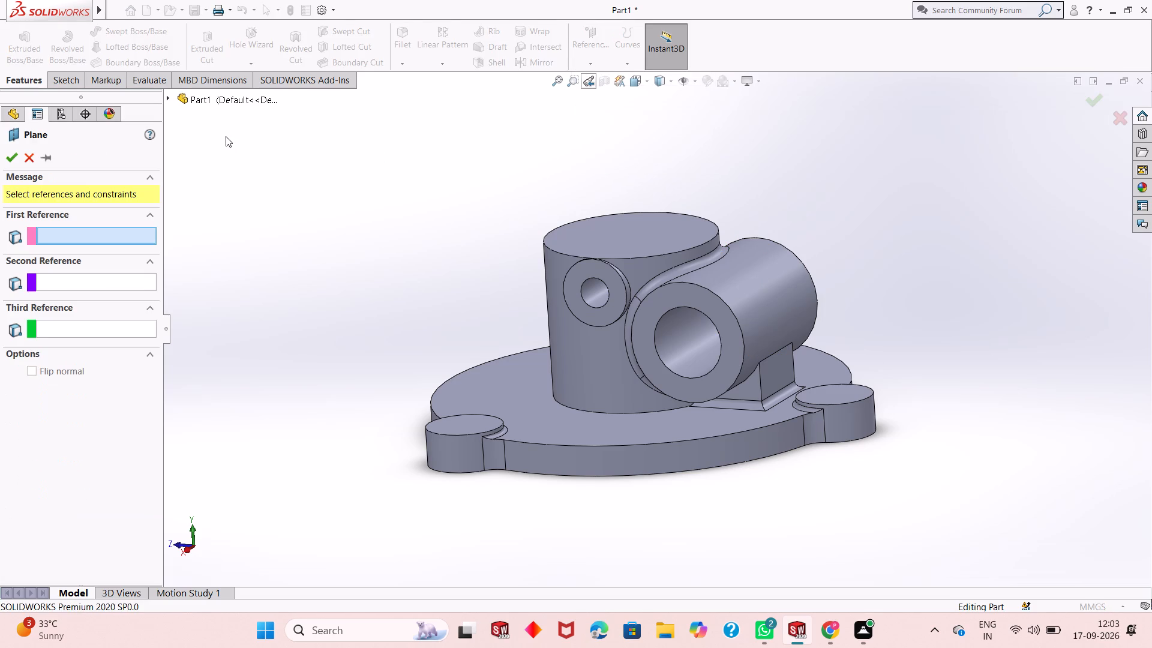
pyautogui.click(203, 101)
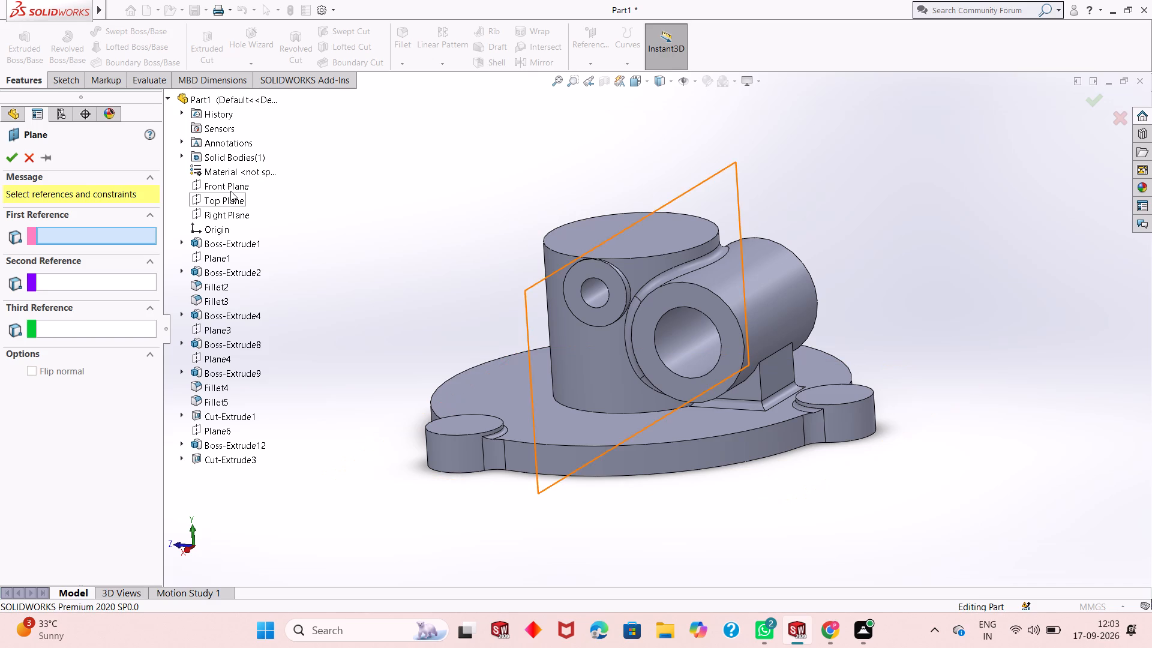
pyautogui.click(230, 191)
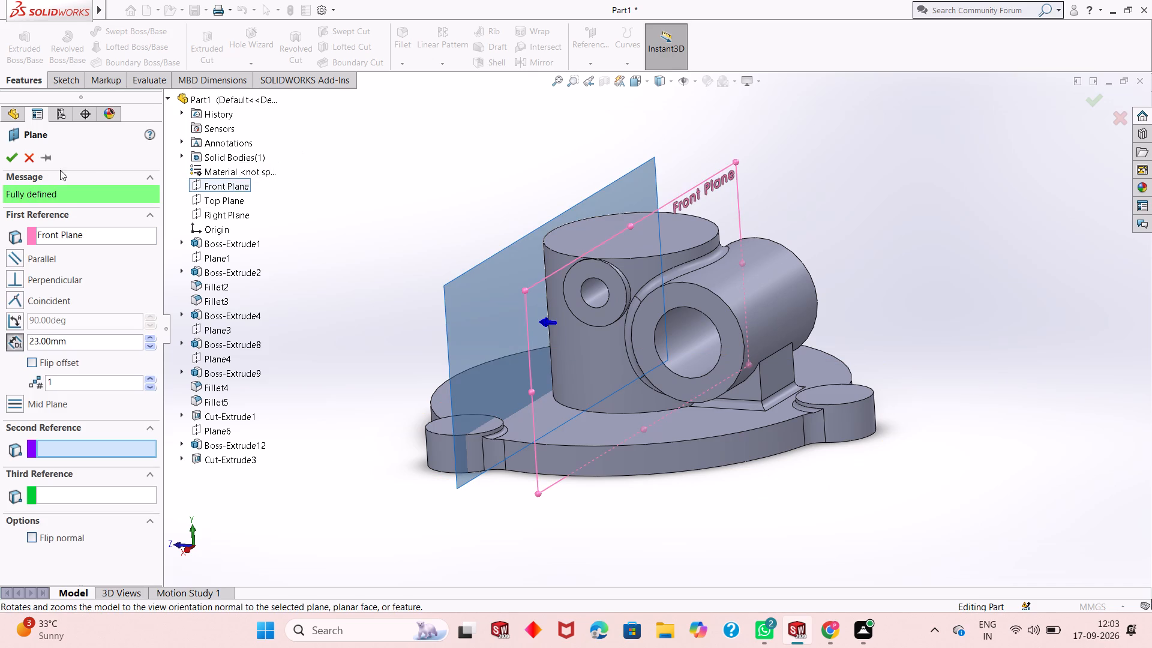
pyautogui.doubleClick(71, 343)
pyautogui.press('0')
pyautogui.press('Return')
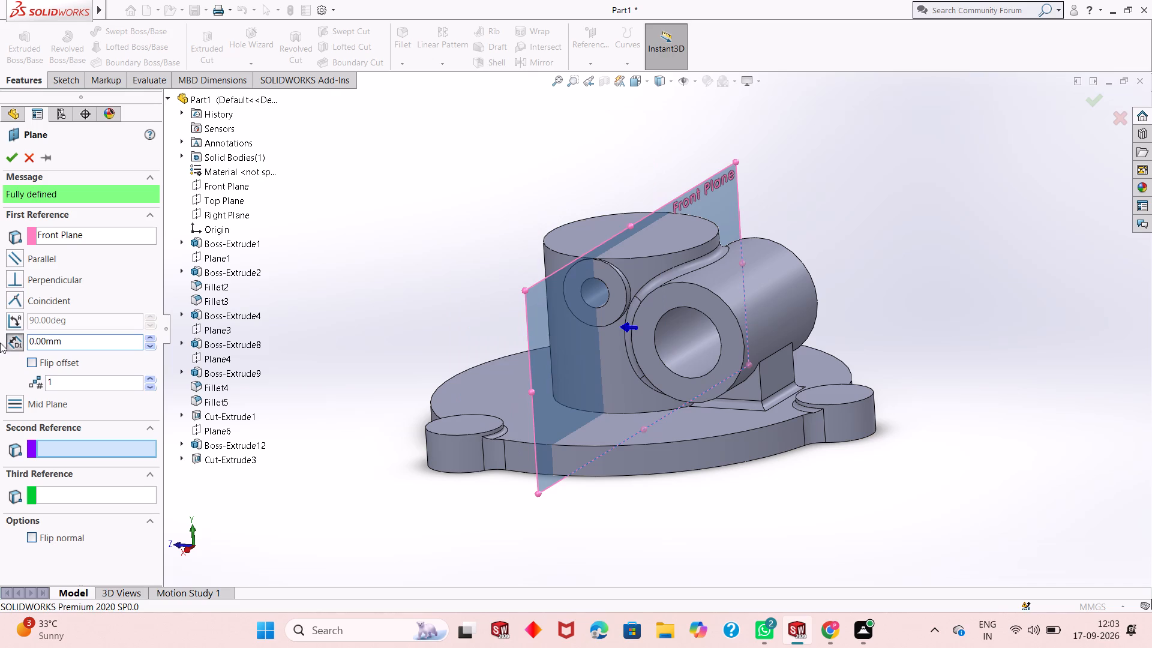
pyautogui.click(31, 361)
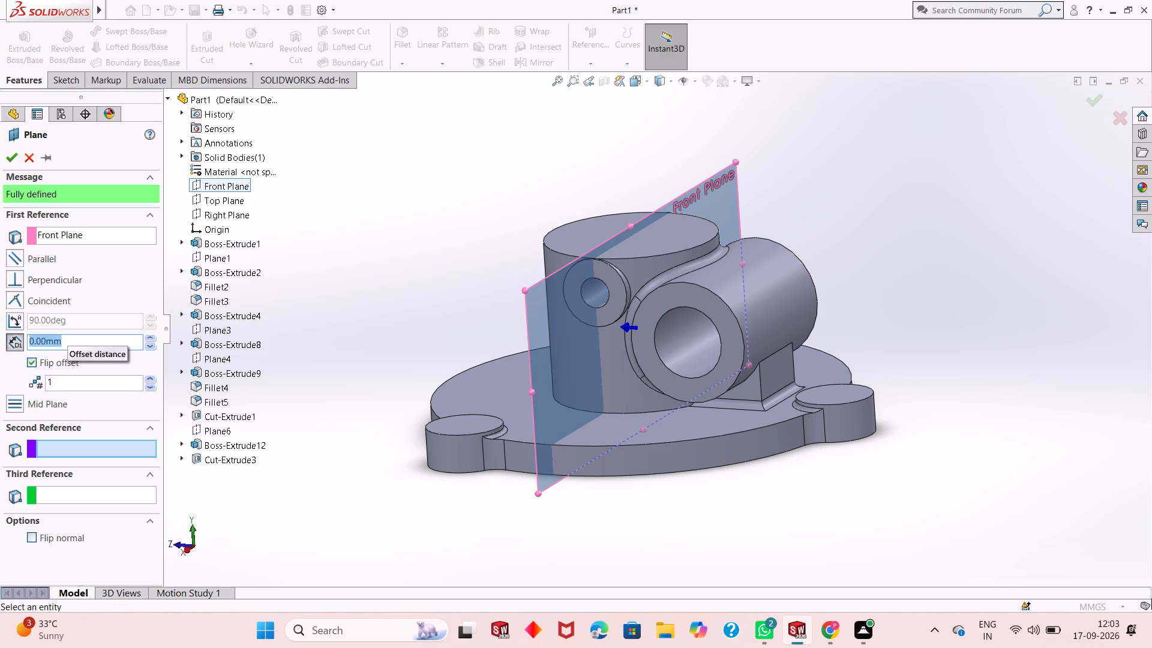
pyautogui.write('25')
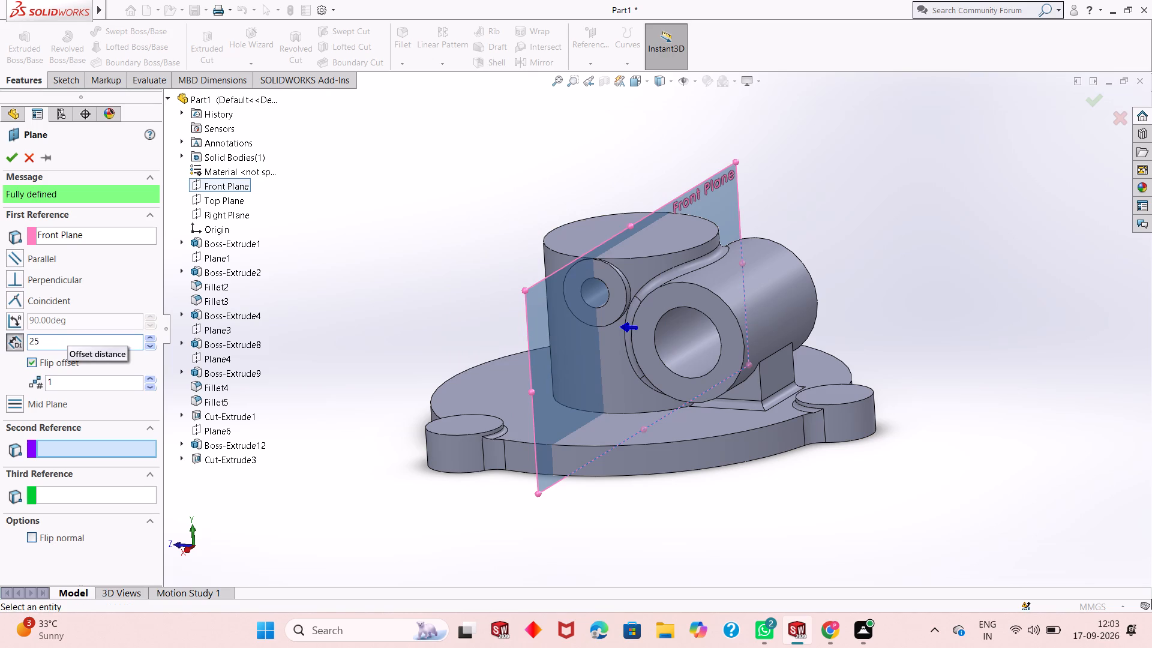
pyautogui.press('5')
pyautogui.press('BackSpace')
pyautogui.press('Return')
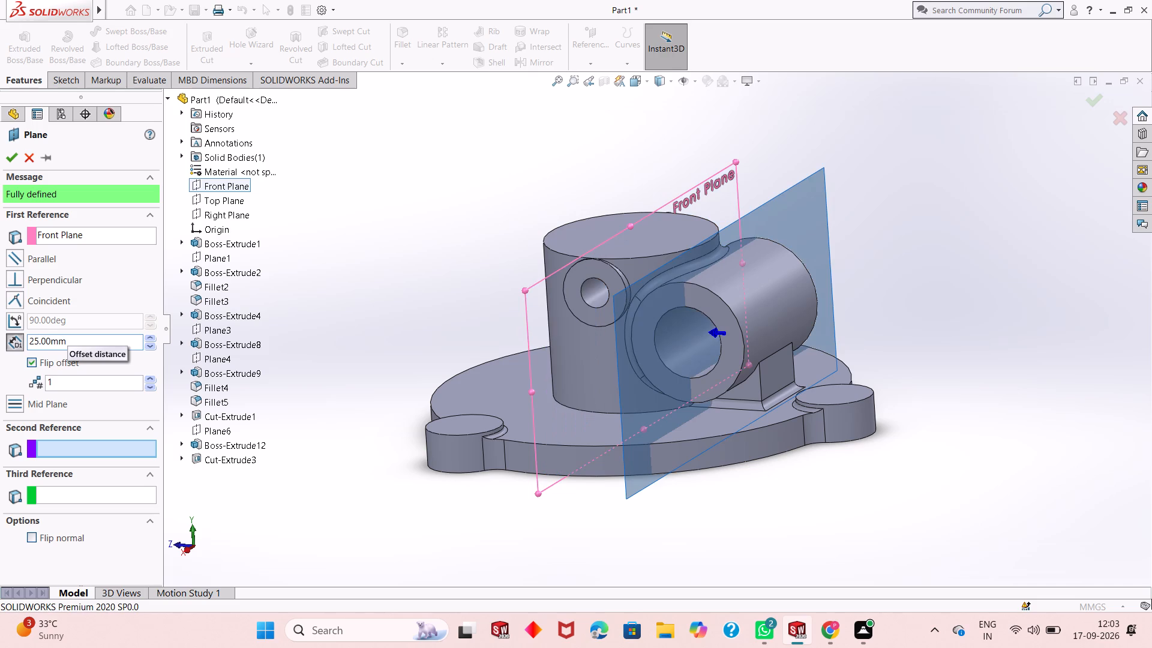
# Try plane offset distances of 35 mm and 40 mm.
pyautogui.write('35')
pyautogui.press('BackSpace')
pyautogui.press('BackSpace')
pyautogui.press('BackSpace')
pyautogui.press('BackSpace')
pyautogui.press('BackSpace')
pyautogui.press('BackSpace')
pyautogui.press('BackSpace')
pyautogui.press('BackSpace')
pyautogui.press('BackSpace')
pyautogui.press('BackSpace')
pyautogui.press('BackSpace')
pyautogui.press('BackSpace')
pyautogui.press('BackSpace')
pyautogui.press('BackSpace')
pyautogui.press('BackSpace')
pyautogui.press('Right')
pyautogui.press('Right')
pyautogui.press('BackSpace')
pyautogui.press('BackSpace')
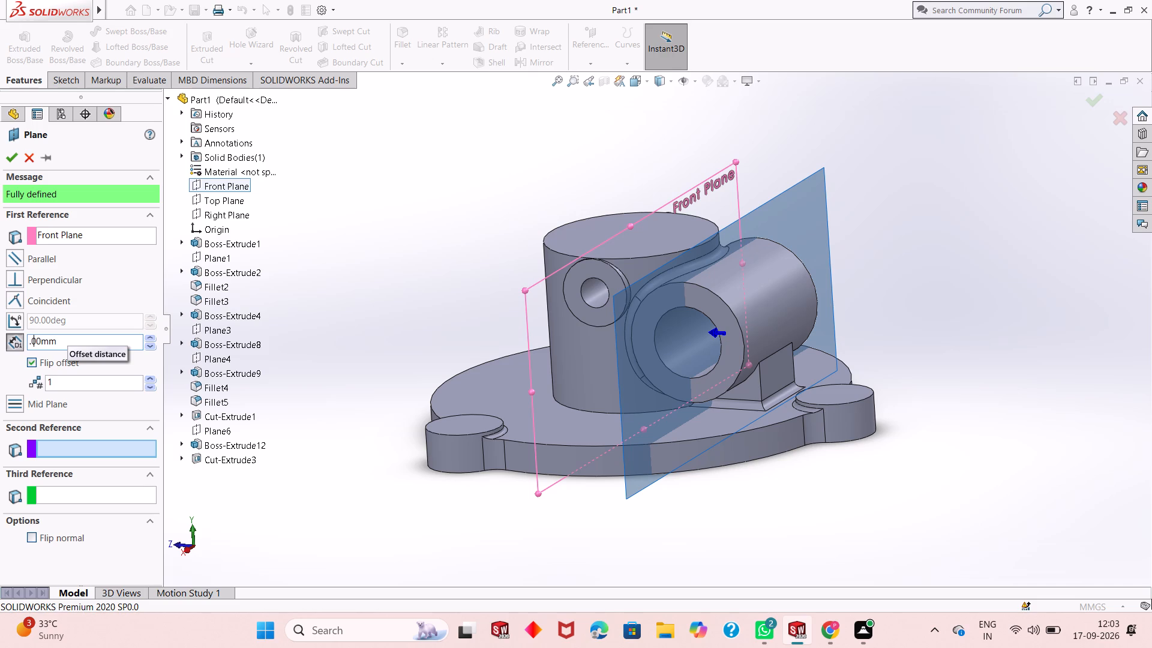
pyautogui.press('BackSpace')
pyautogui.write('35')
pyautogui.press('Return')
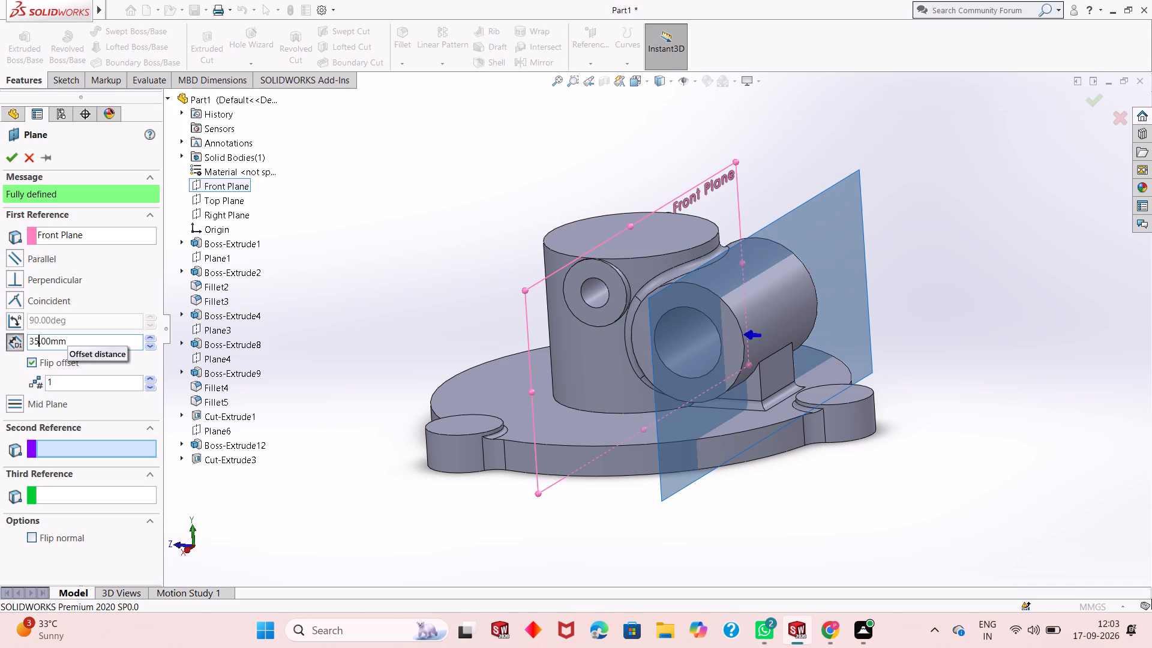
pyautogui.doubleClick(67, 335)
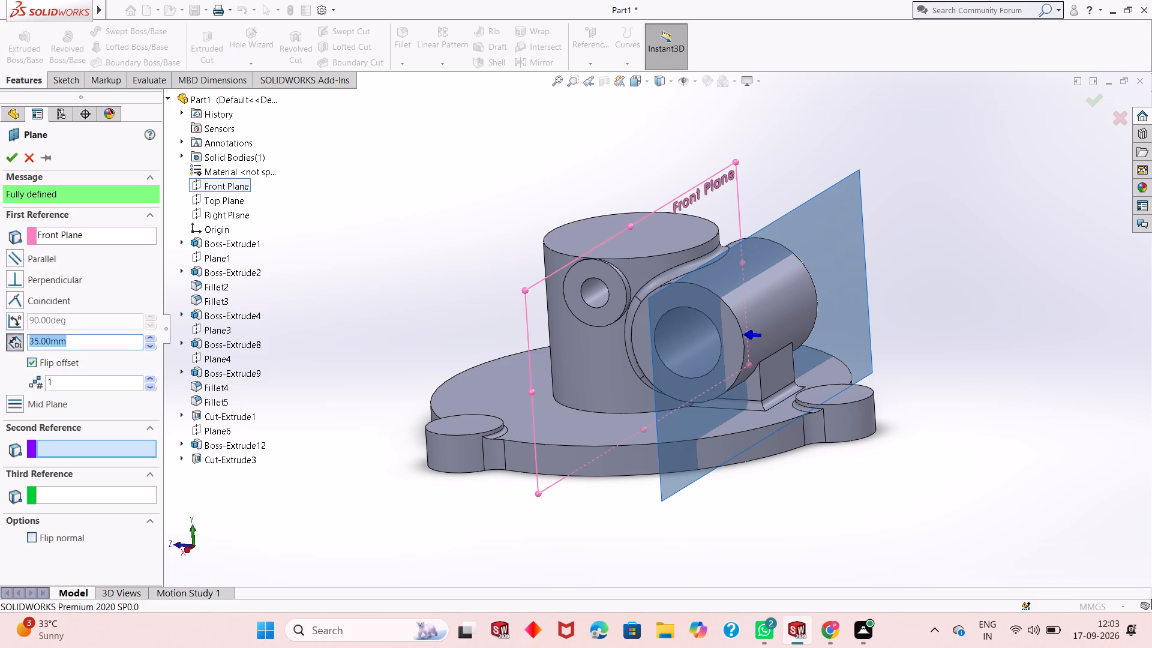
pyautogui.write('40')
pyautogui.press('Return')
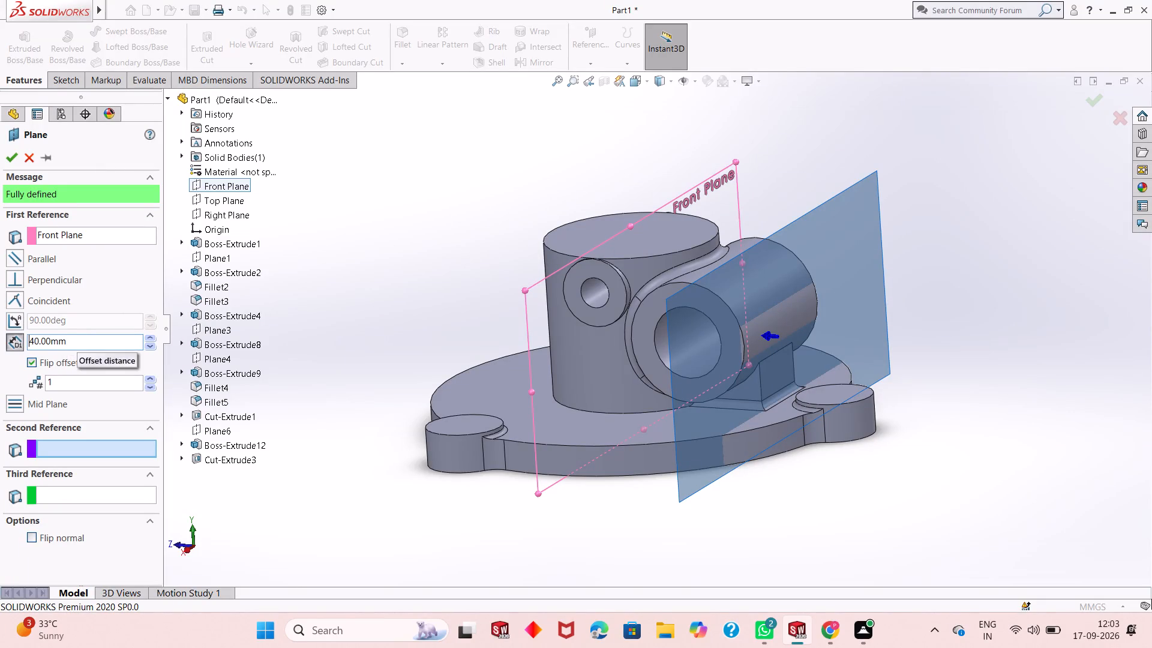
# Set the plane's offset distance to 45 mm and create the plane.
pyautogui.doubleClick(77, 343)
pyautogui.write('45')
pyautogui.press('Return')
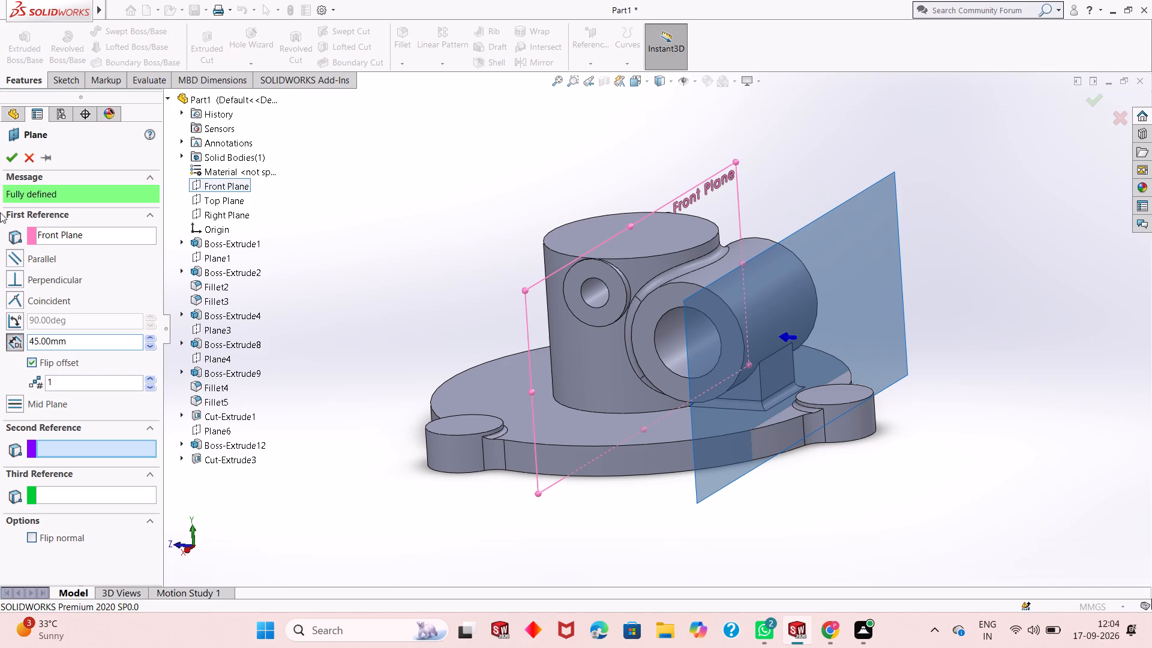
pyautogui.click(17, 157)
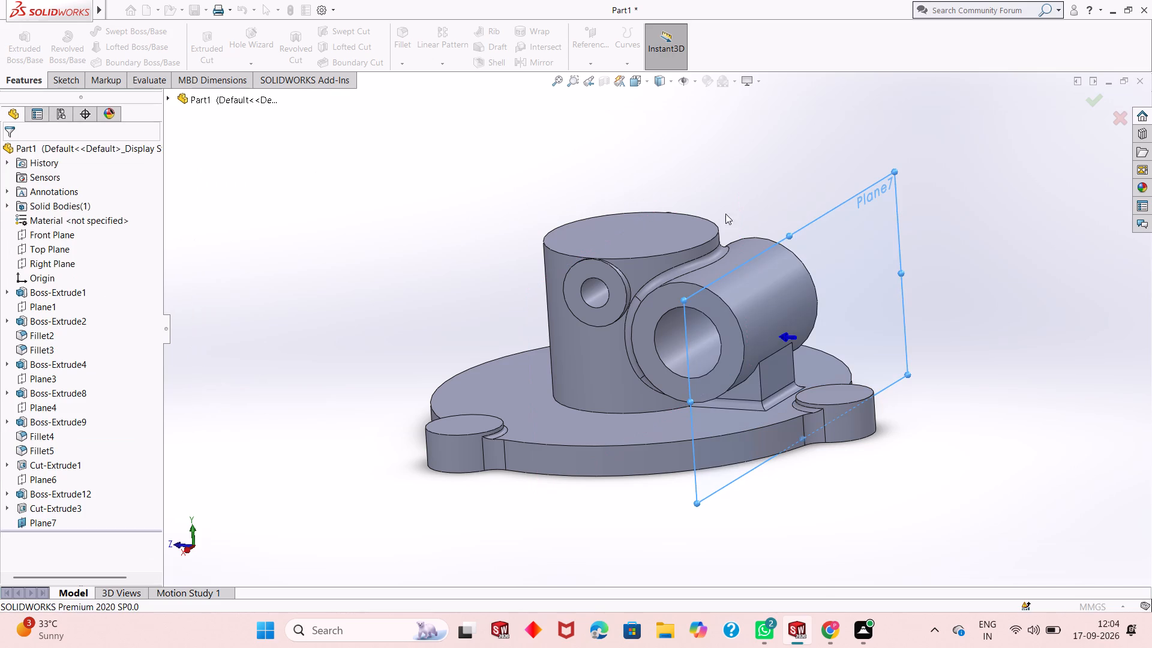
# Open a sketch on the new offset plane and view it straight on from the side-cylinder side.
pyautogui.click(893, 235)
pyautogui.click(939, 202)
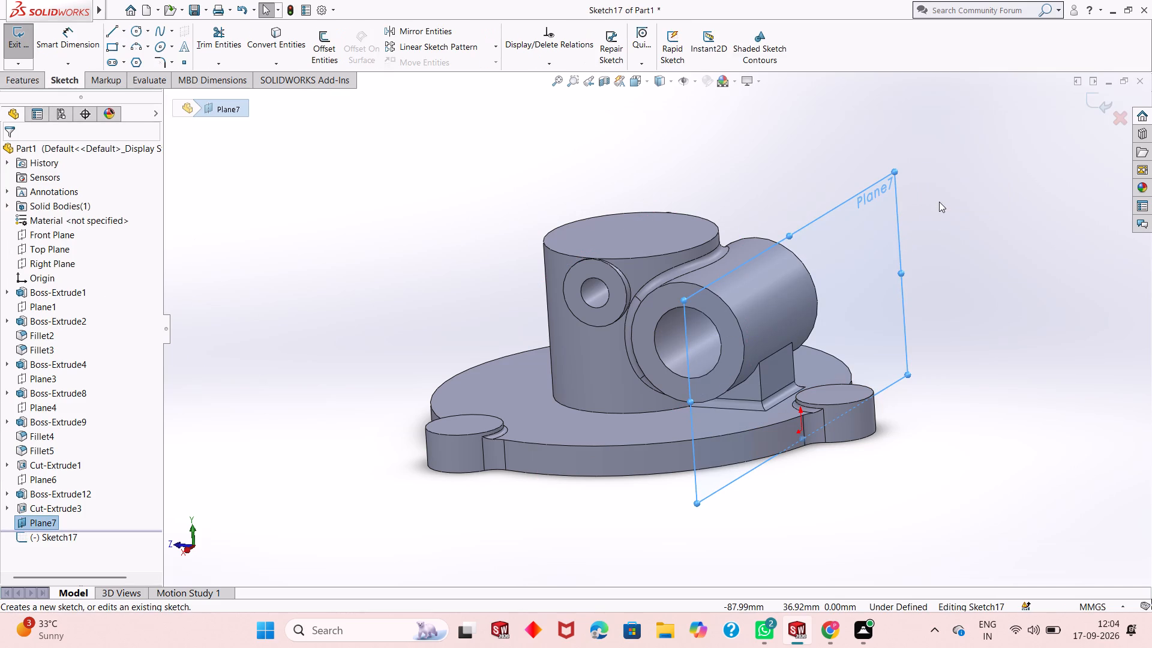
pyautogui.hotkey('ctrl', '8')
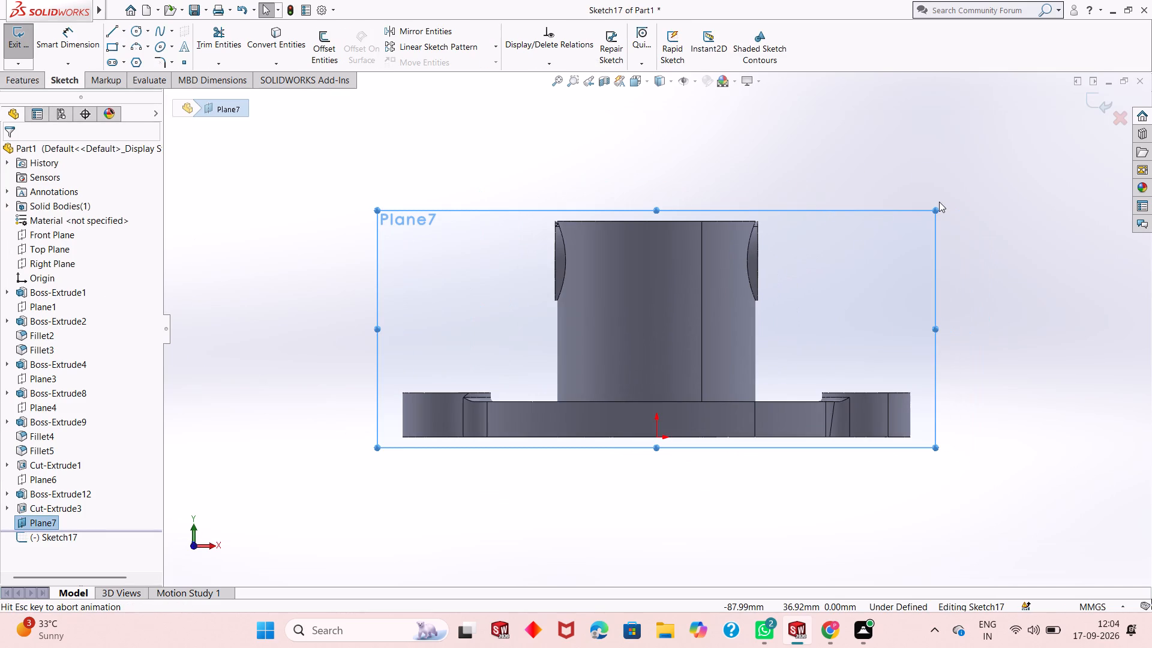
pyautogui.hotkey('ctrl', '8')
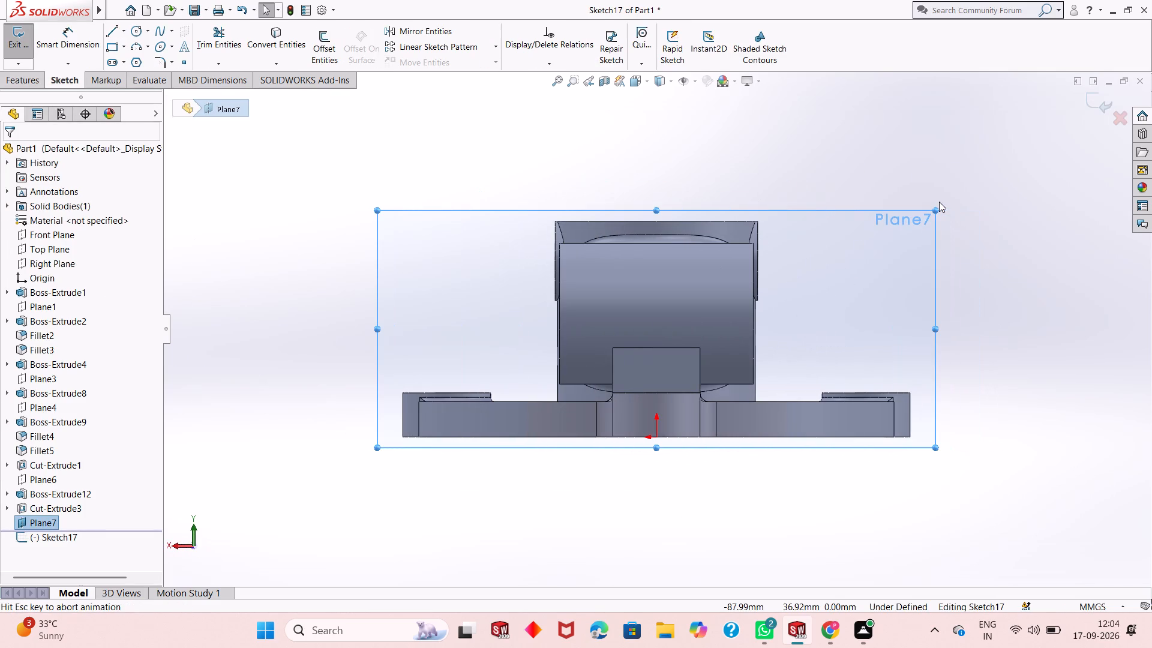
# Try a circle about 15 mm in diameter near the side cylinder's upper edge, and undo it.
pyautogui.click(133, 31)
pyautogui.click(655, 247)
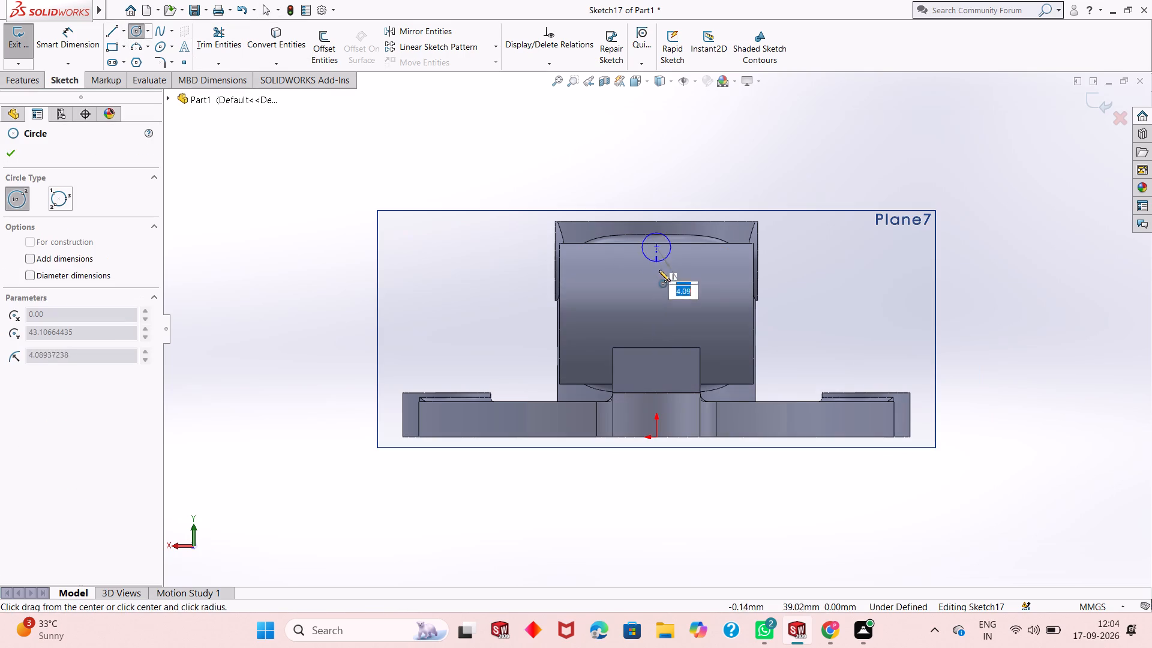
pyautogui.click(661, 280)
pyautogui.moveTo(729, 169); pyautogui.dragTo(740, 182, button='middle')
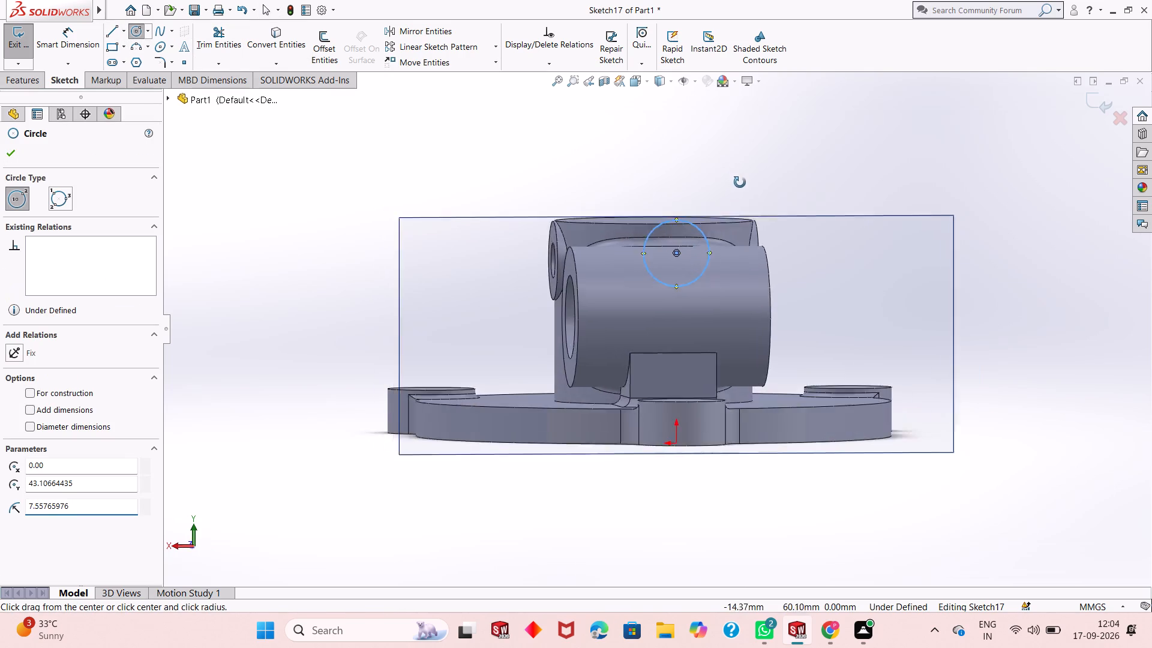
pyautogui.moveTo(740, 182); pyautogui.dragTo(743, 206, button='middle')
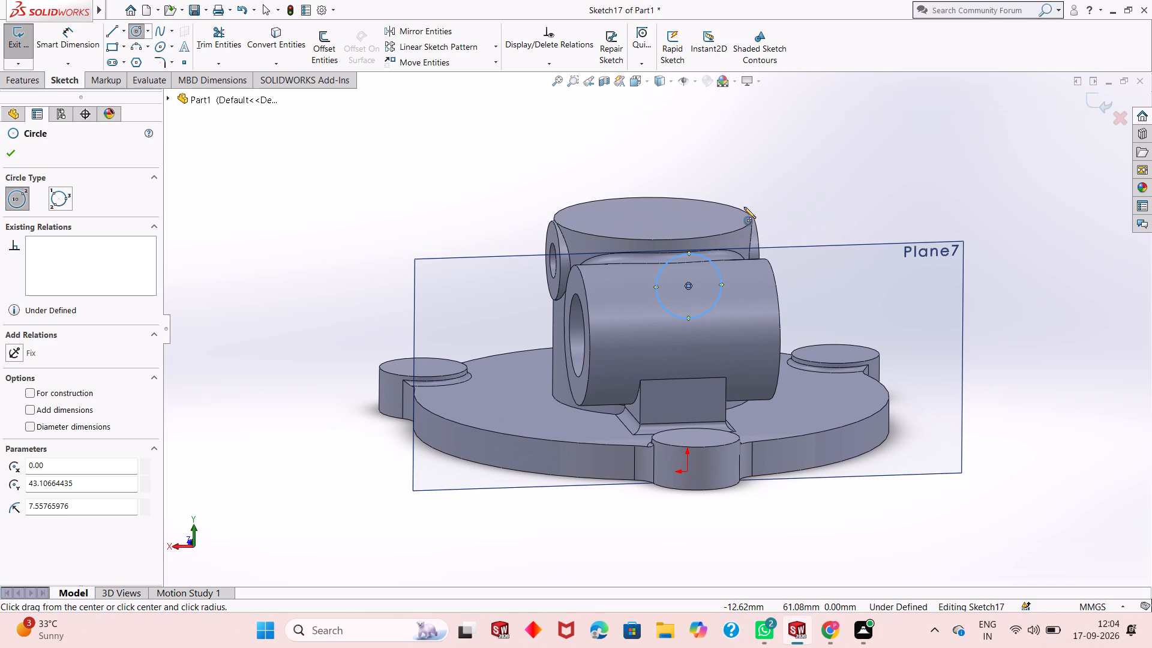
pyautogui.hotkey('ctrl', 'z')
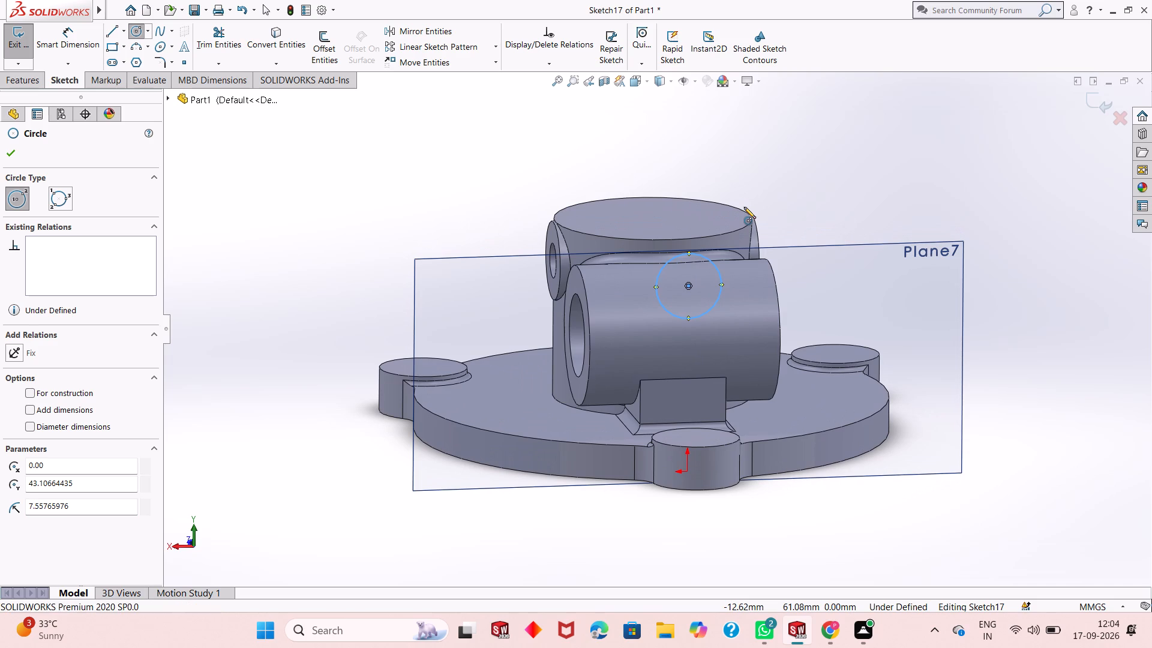
# Sketch a circle about 14 mm in diameter over the side cylinder, centred about 38 mm directly above the origin.
pyautogui.click(136, 35)
pyautogui.click(685, 308)
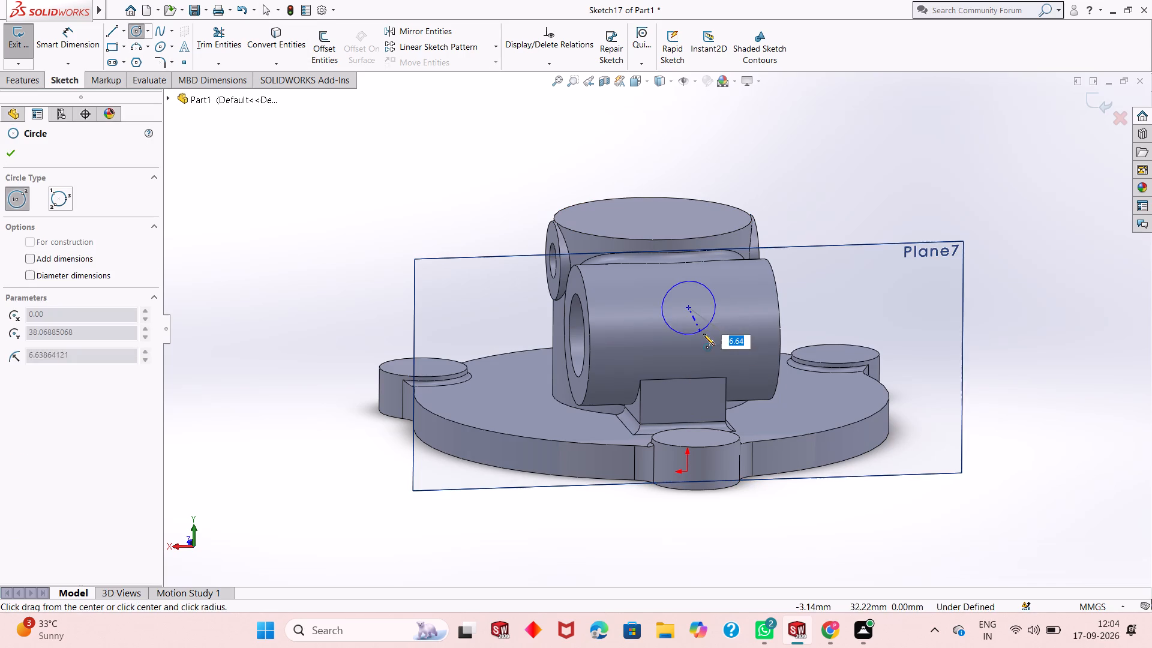
pyautogui.click(703, 334)
pyautogui.click(9, 158)
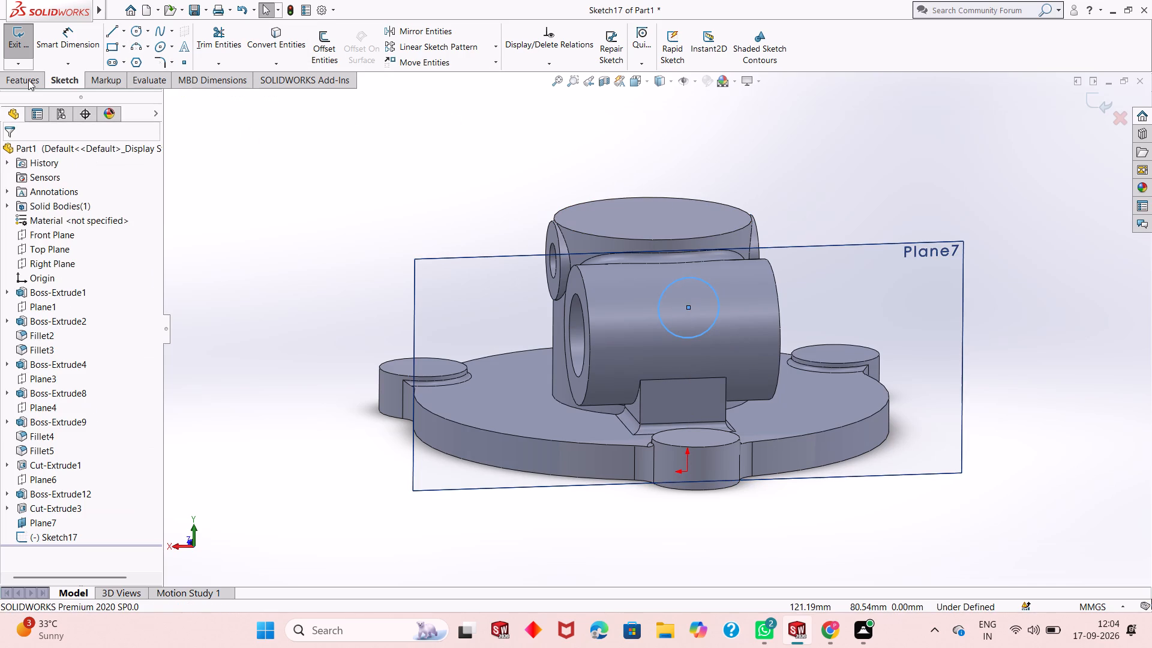
# Dimension the circle's diameter as 20 mm.
pyautogui.click(83, 46)
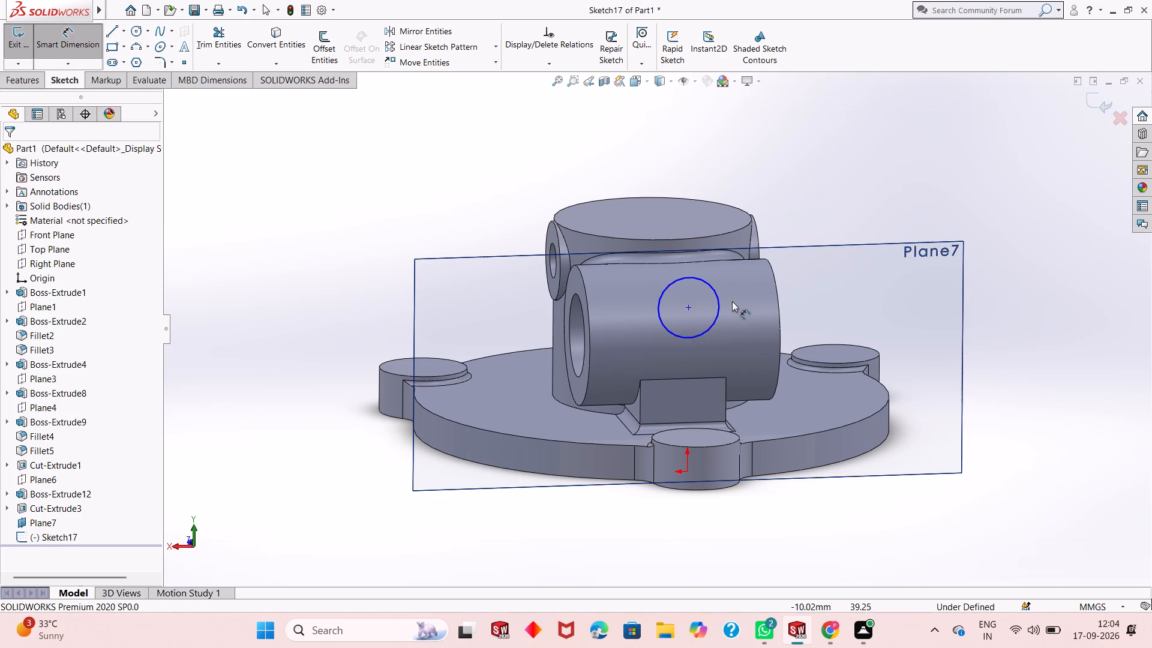
pyautogui.click(719, 311)
pyautogui.click(1072, 454)
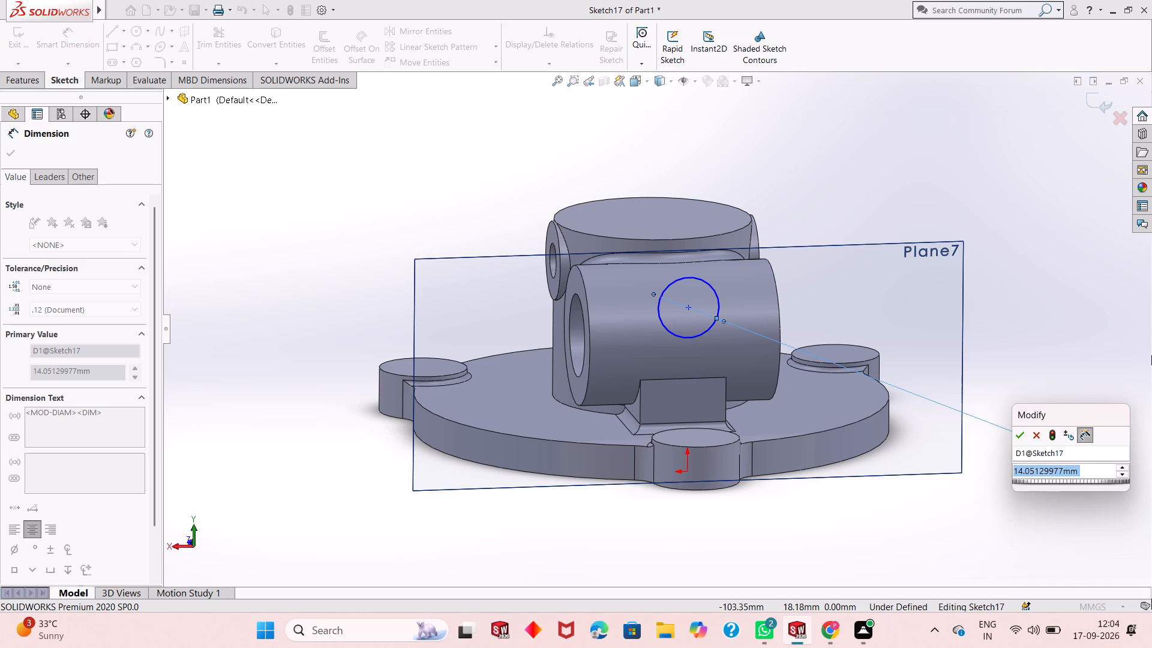
pyautogui.write('20')
pyautogui.press('Return')
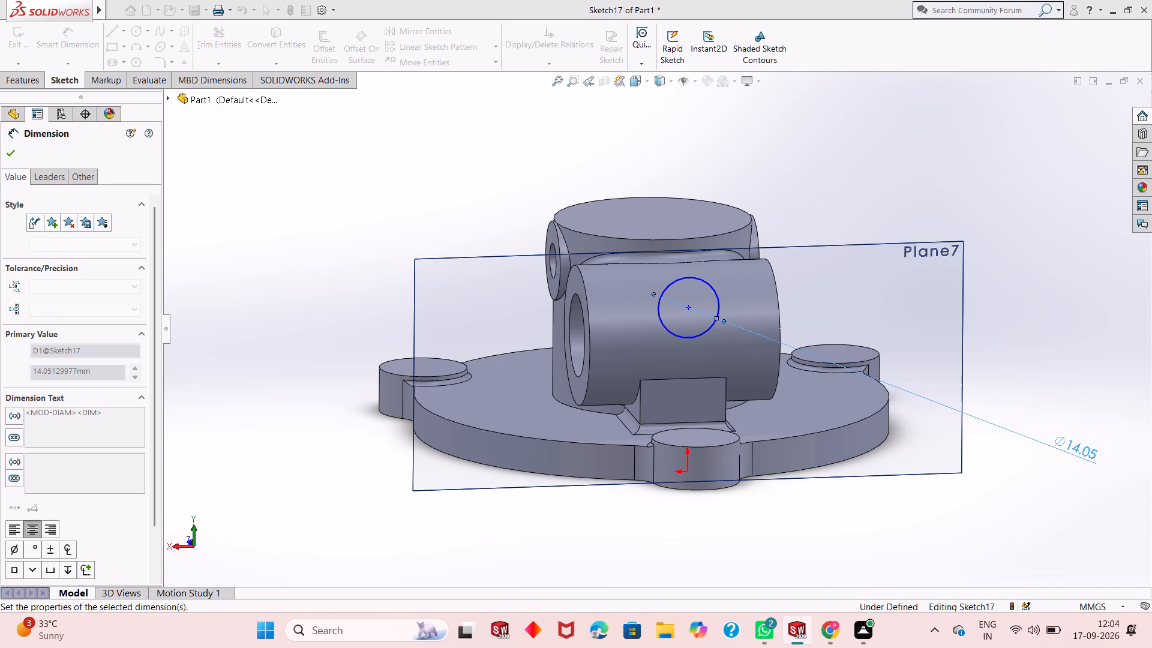
pyautogui.moveTo(789, 306); pyautogui.dragTo(797, 274, button='middle')
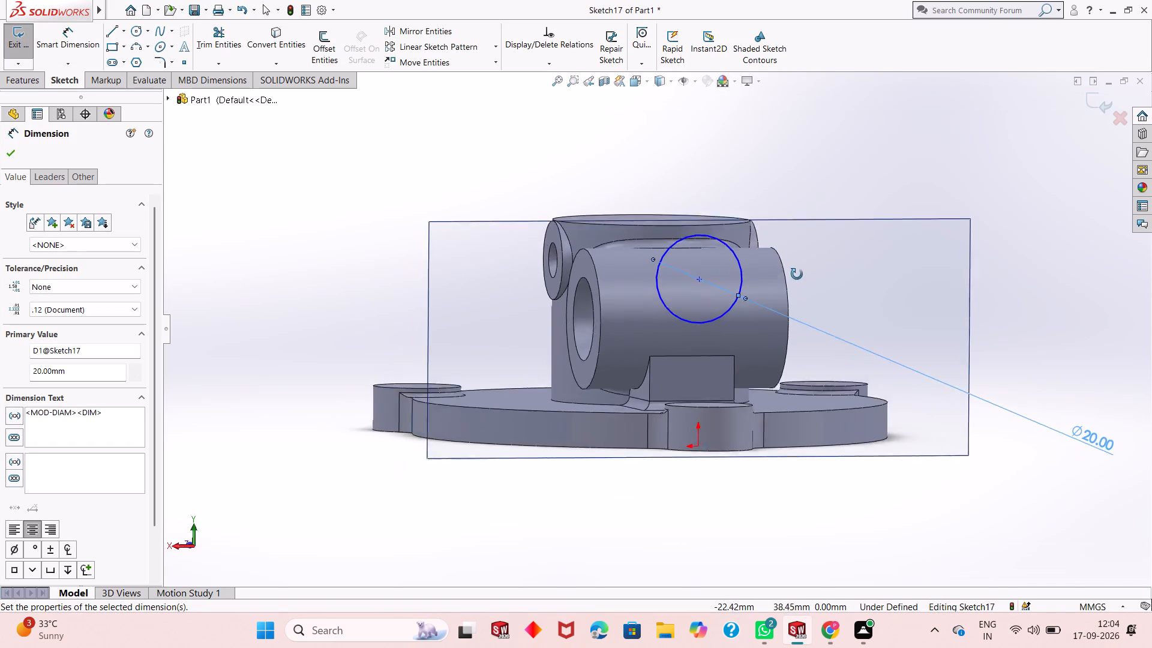
pyautogui.moveTo(797, 274); pyautogui.dragTo(865, 284, button='middle')
pyautogui.scroll(1, 865, 284)
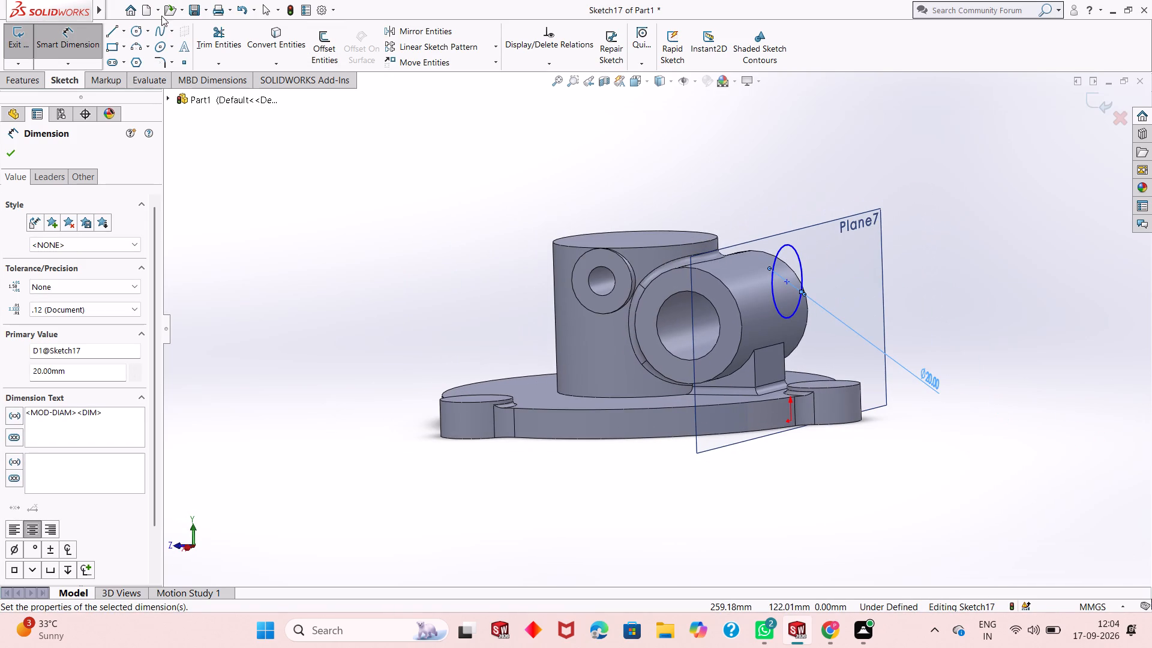
pyautogui.click(4, 148)
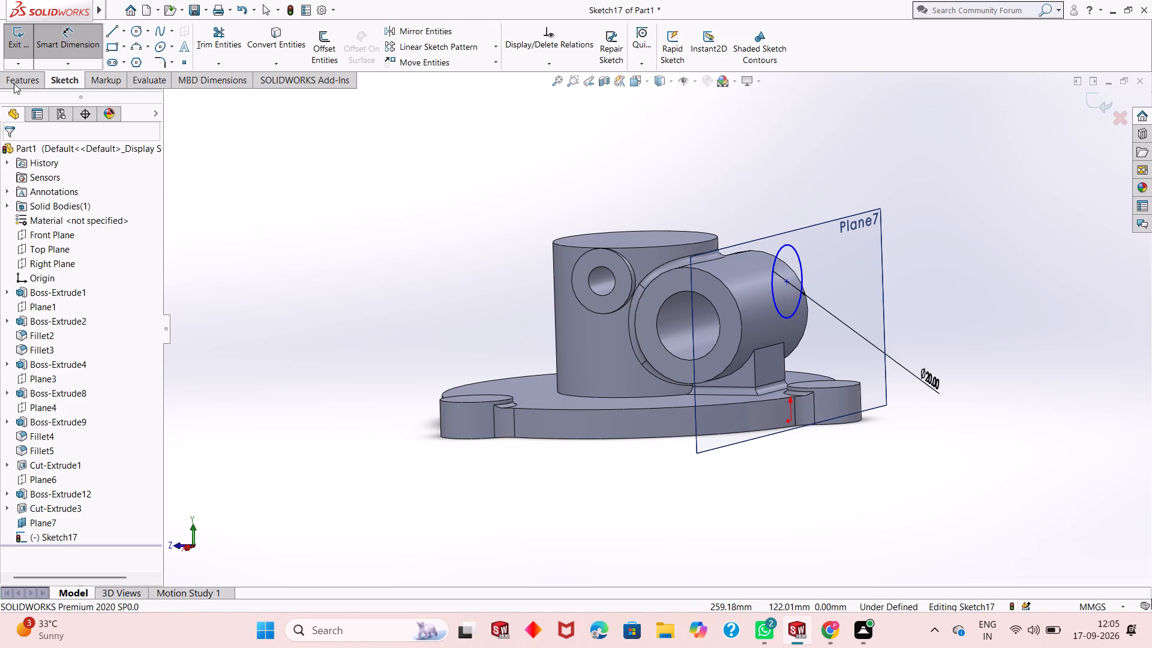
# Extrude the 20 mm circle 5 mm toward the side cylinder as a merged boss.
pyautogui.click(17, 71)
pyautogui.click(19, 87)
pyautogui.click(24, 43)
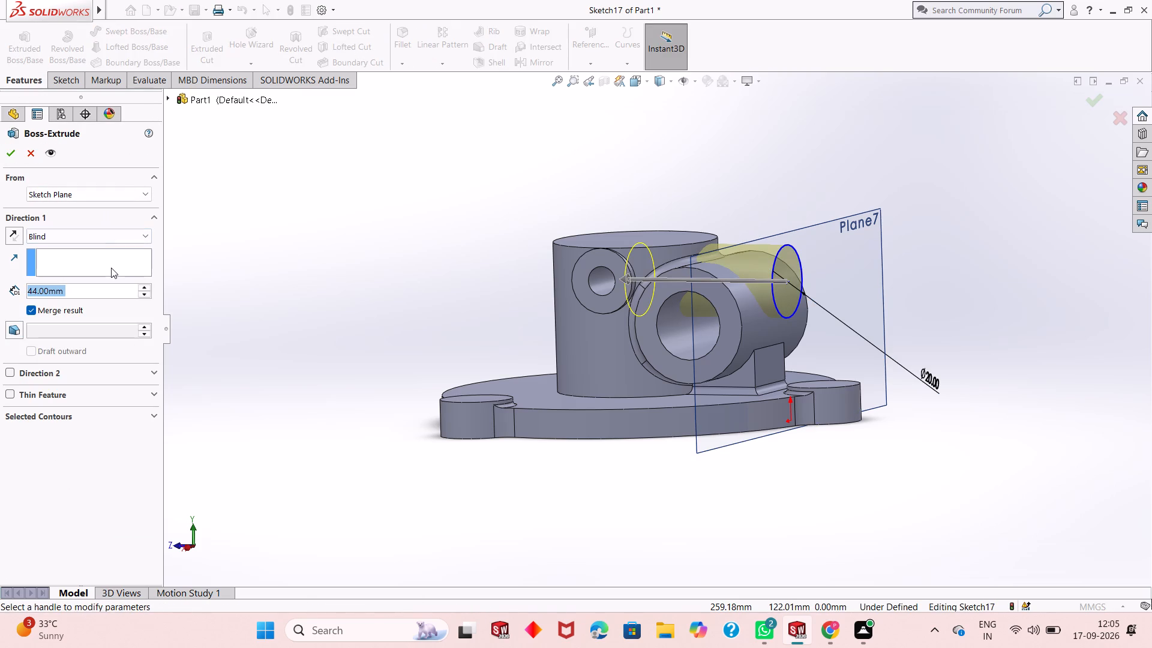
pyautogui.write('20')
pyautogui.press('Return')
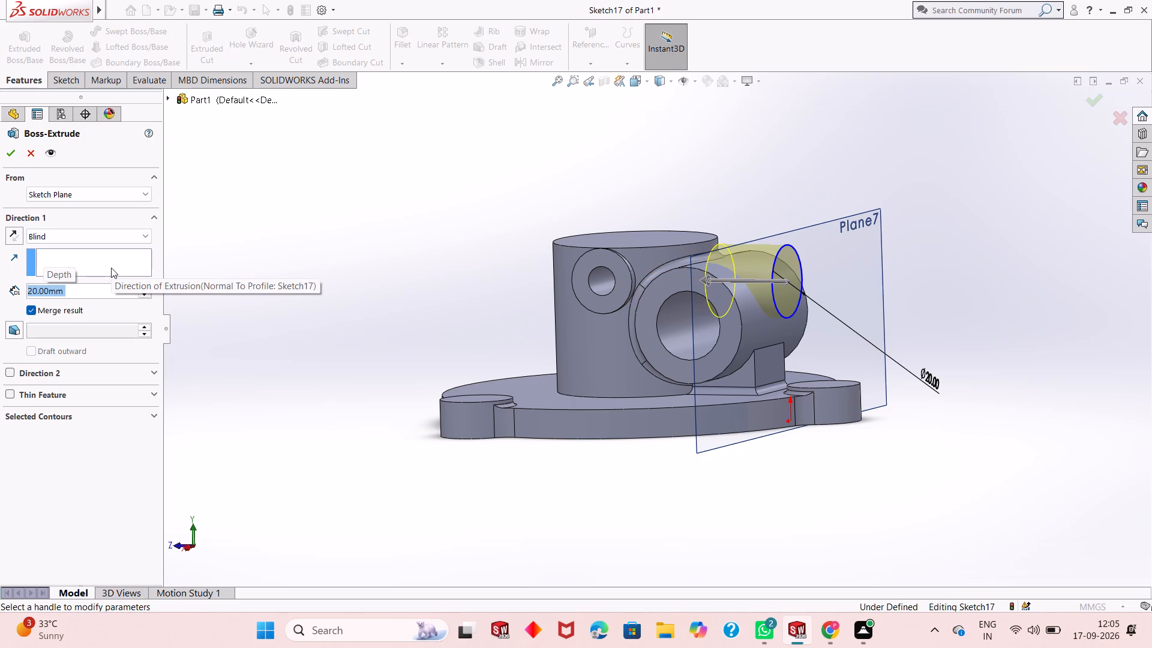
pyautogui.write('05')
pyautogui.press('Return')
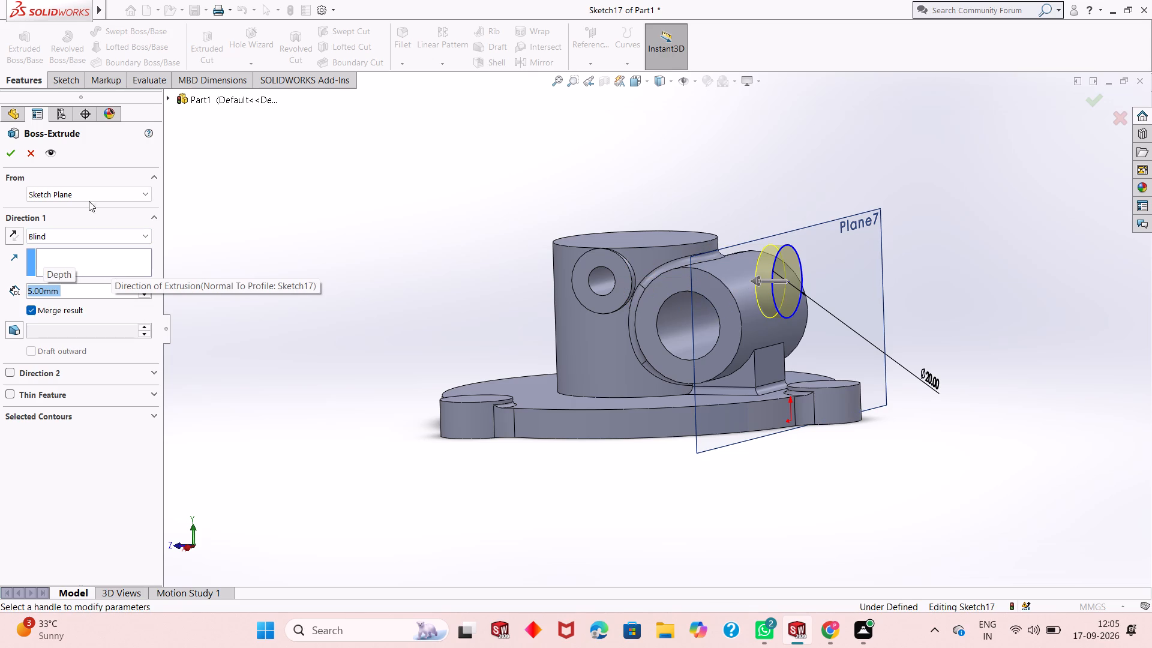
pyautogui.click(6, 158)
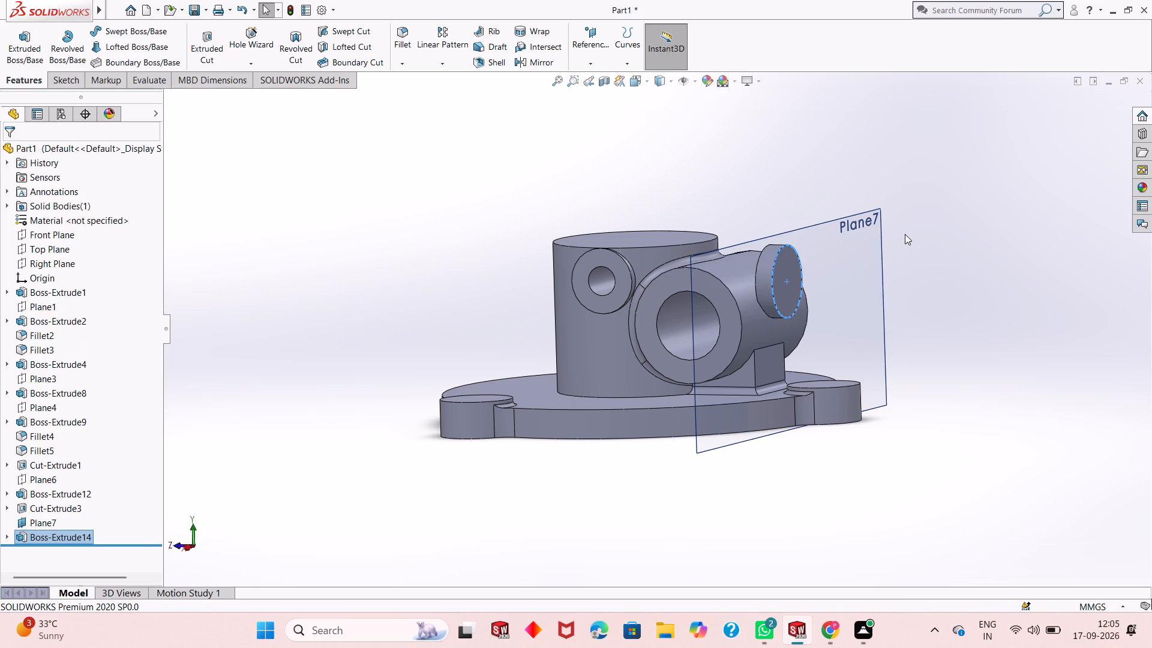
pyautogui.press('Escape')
# Undo the round boss, its circle sketch, the offset plane and the cross boss's bore cut, back to the 8 mm circle sketch.
pyautogui.hotkey('ctrl', 'z')
pyautogui.hotkey('ctrl', 'z')
pyautogui.hotkey('ctrl', 'z')
pyautogui.hotkey('ctrl', 'z')
pyautogui.hotkey('ctrl', 'z')
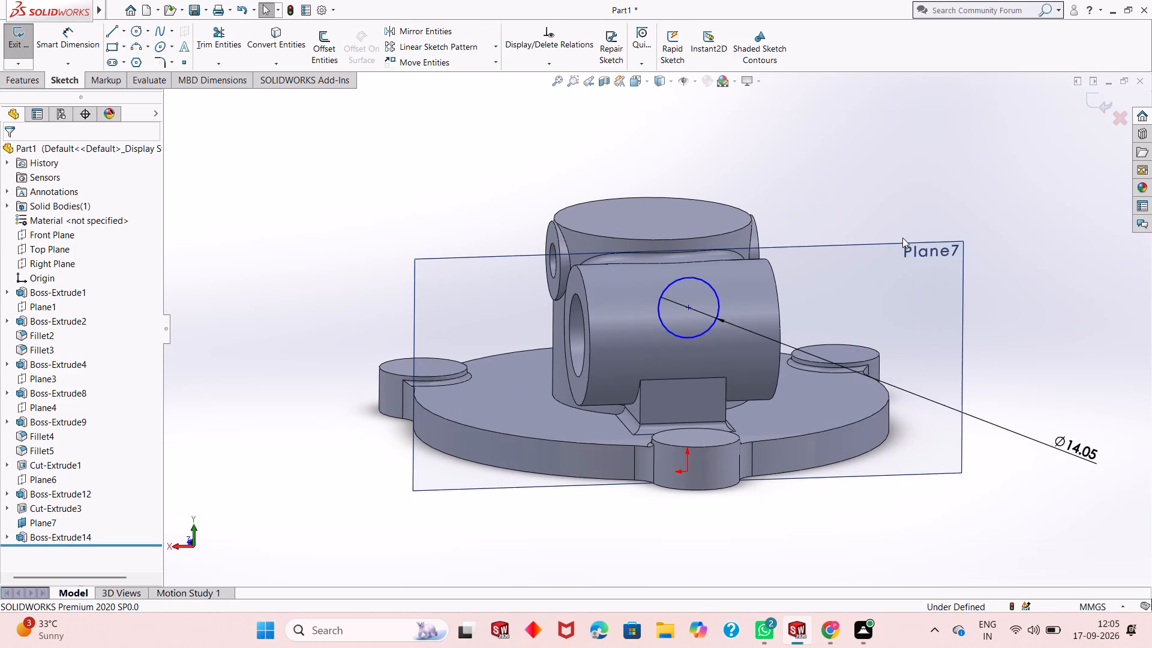
pyautogui.hotkey('ctrl', 'z')
pyautogui.hotkey('ctrl', 'z')
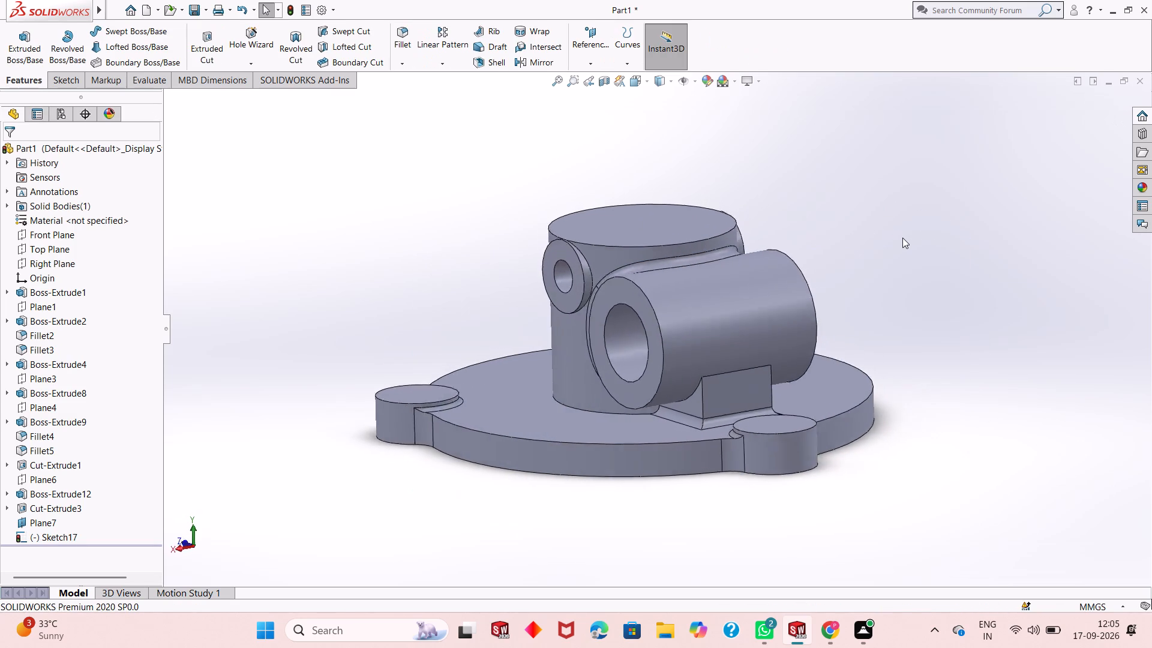
pyautogui.hotkey('ctrl', 'z')
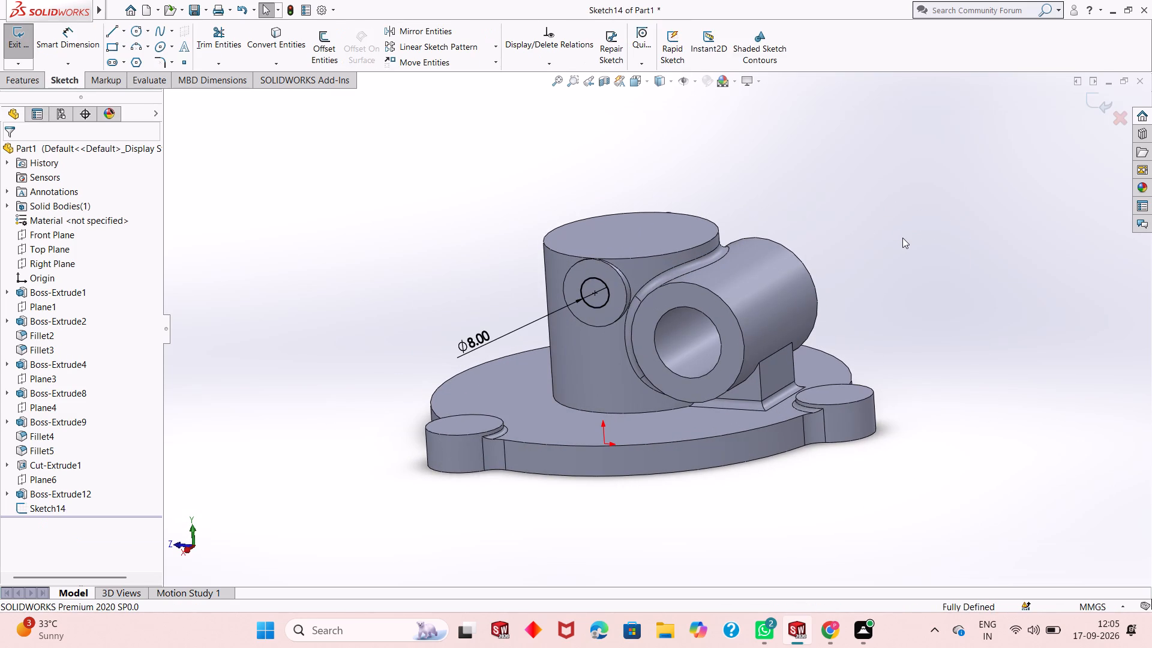
# Cut the 8 mm circle on the cross boss through all.
pyautogui.click(19, 81)
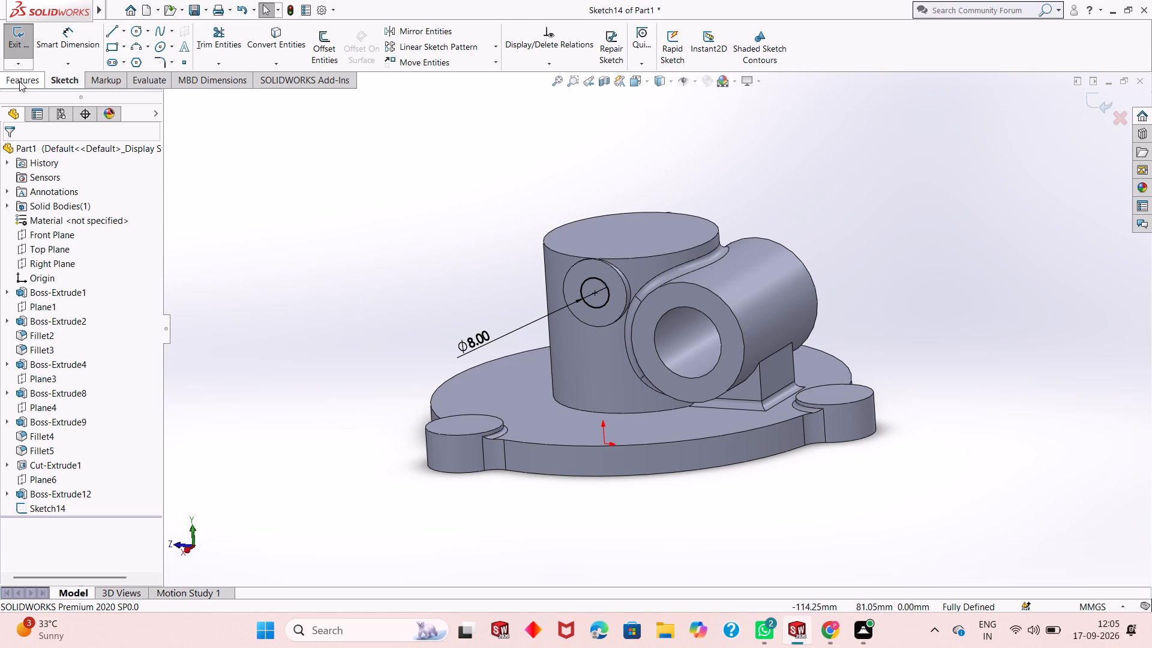
pyautogui.click(196, 43)
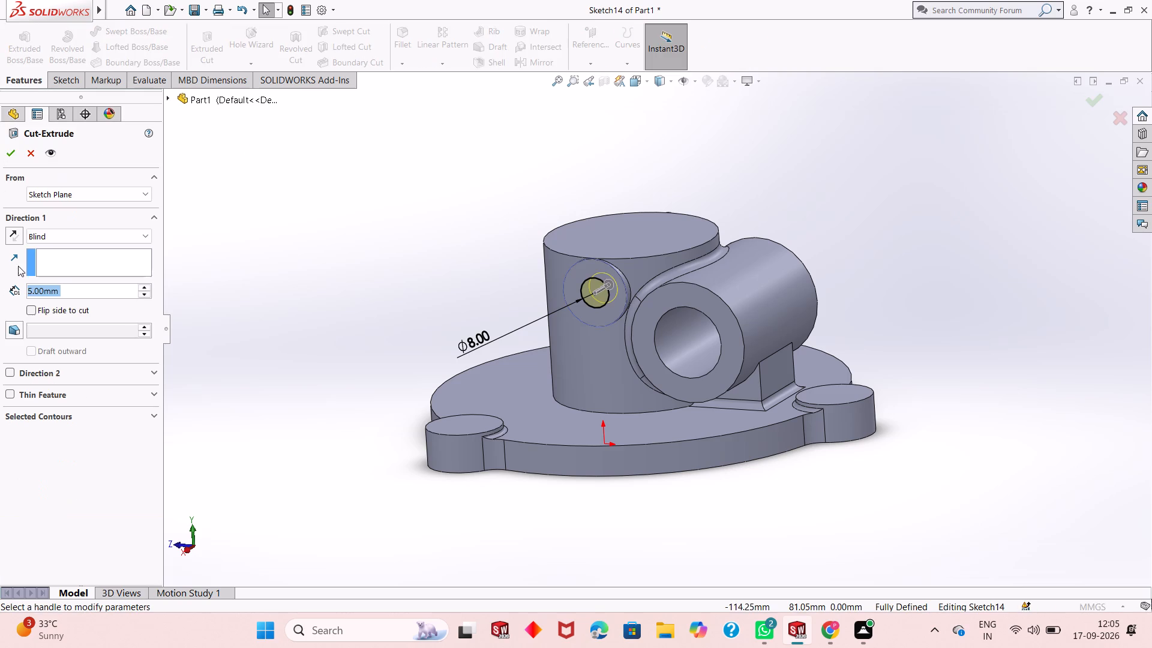
pyautogui.click(20, 231)
pyautogui.click(18, 235)
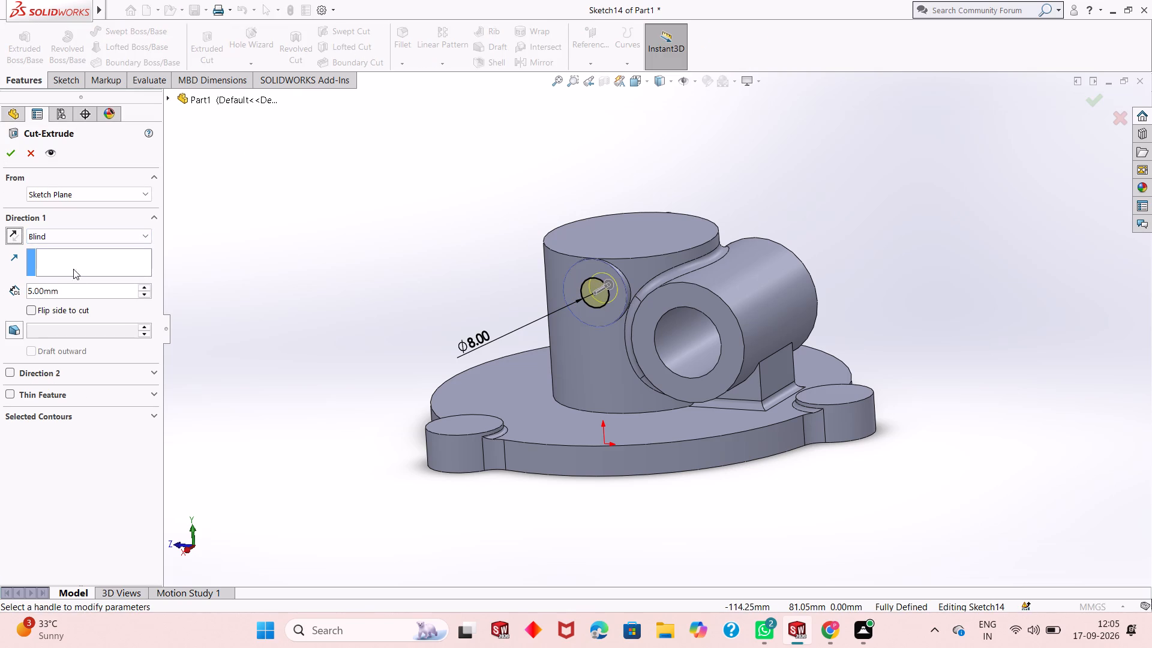
pyautogui.doubleClick(73, 289)
pyautogui.click(80, 230)
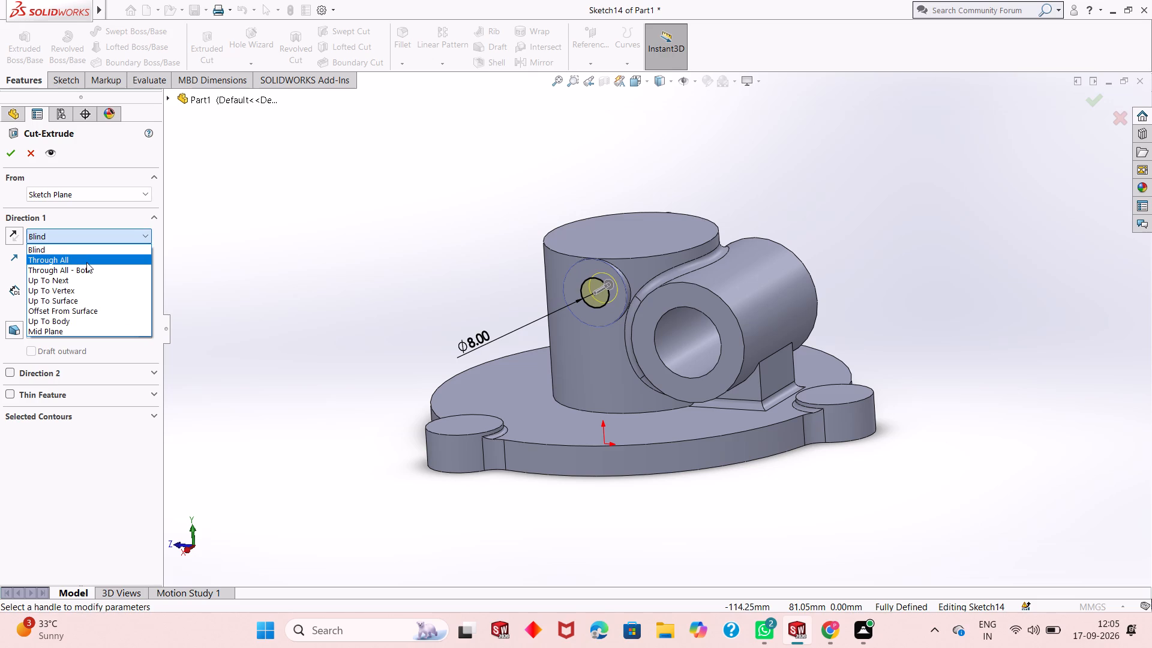
pyautogui.click(86, 262)
pyautogui.click(18, 153)
pyautogui.click(502, 266)
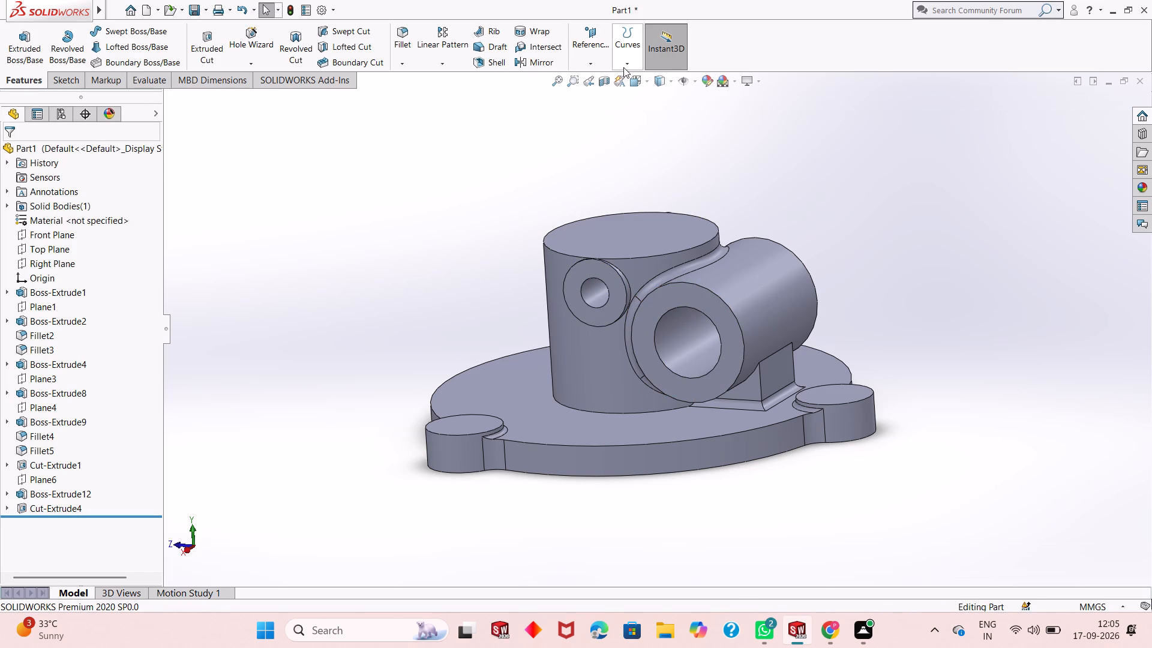
# Start a new reference plane for the round boss beside the side cylinder.
pyautogui.click(607, 66)
pyautogui.click(610, 74)
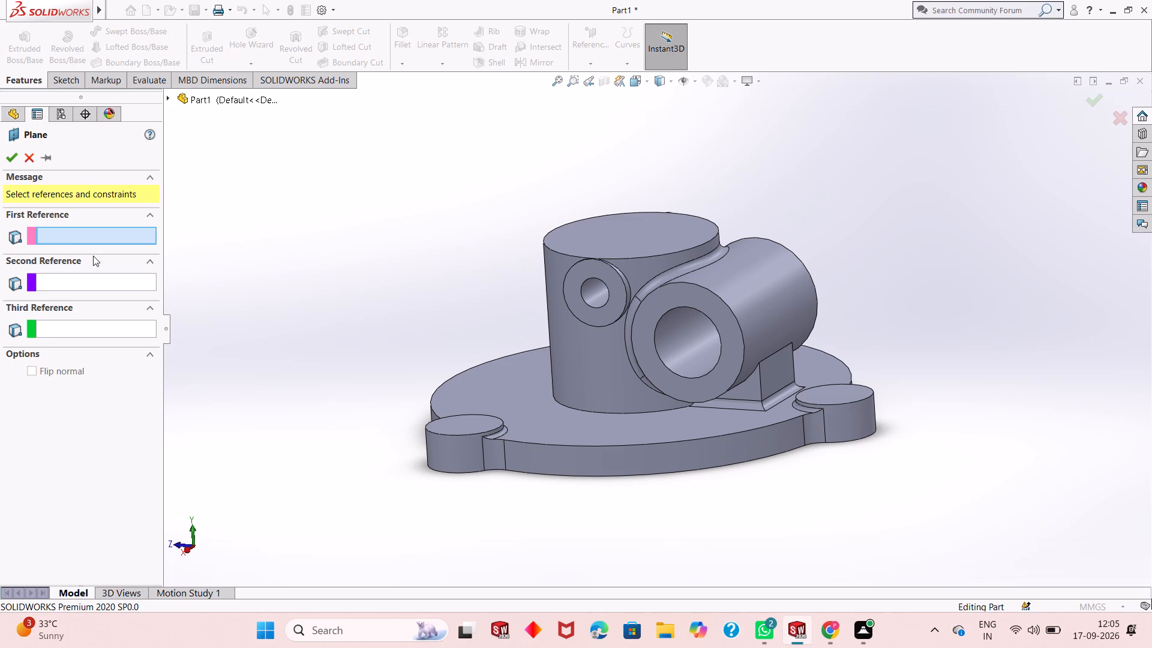
# Create a mid-plane reference plane using the Front Plane and Top Plane as its references.
pyautogui.click(229, 105)
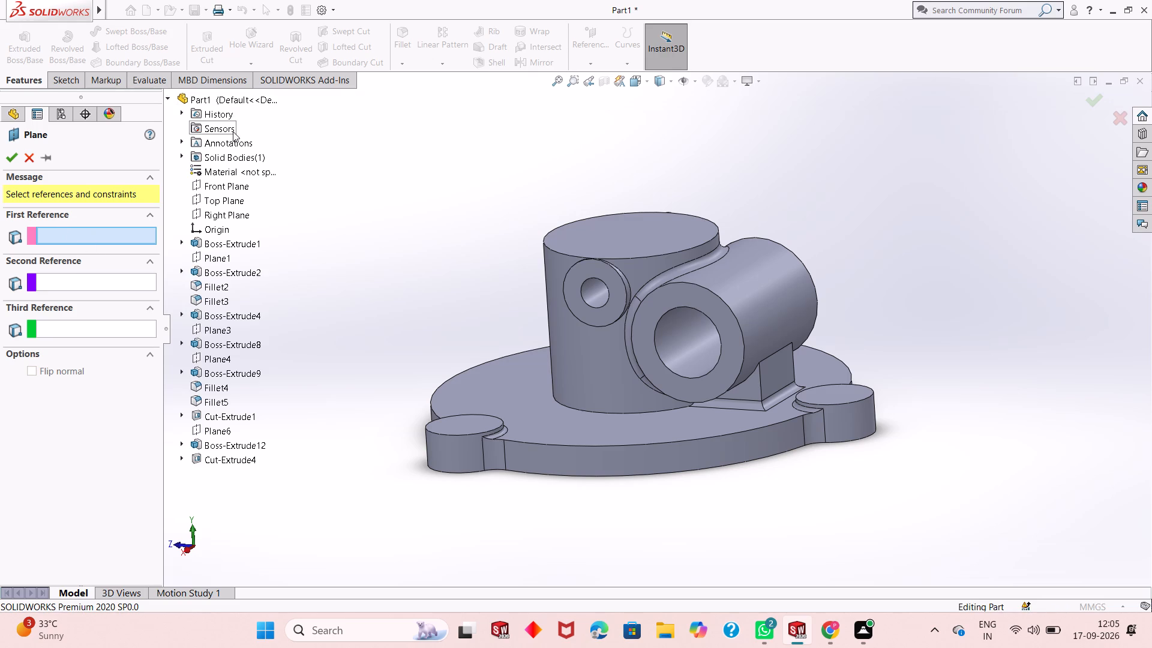
pyautogui.click(245, 182)
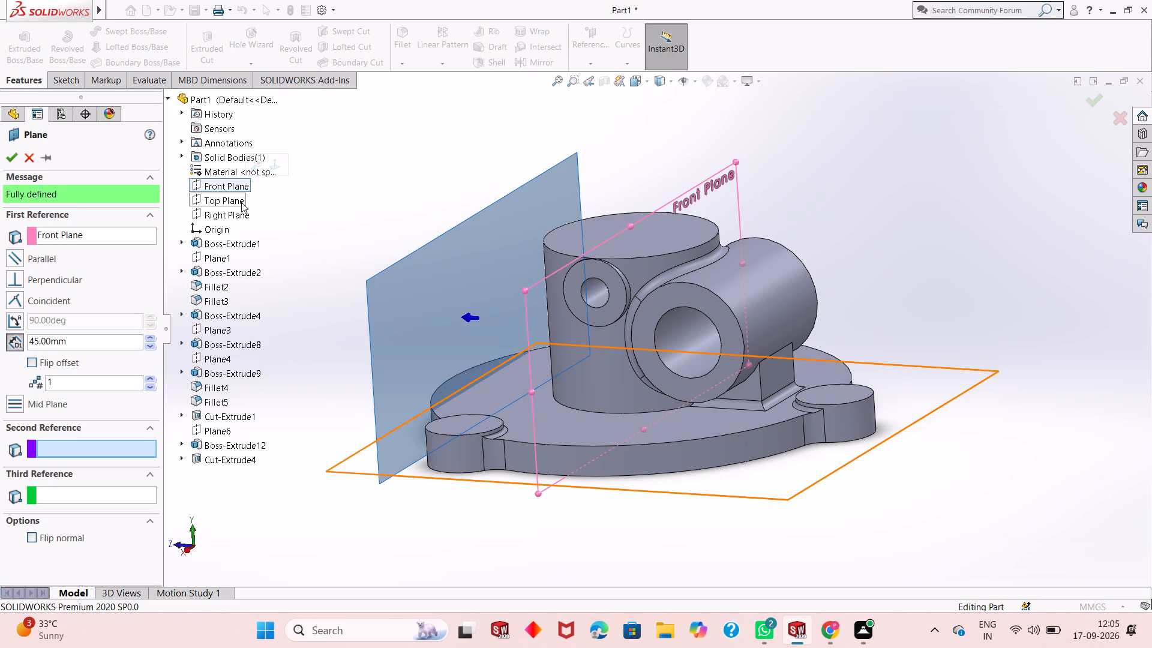
pyautogui.click(241, 203)
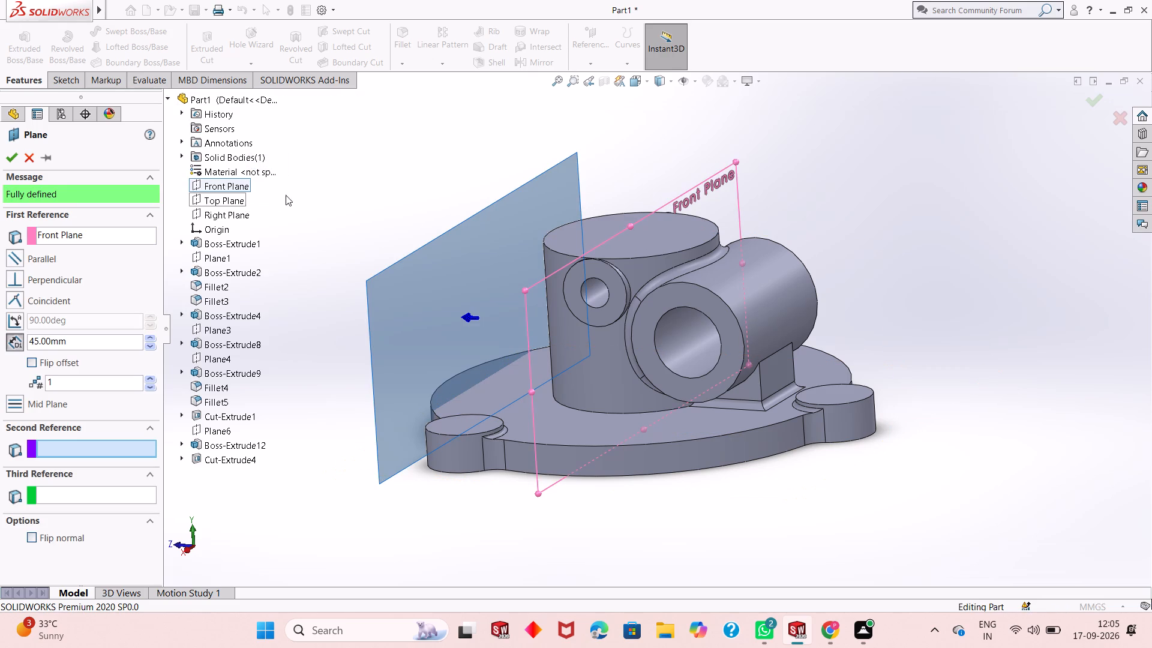
pyautogui.click(220, 203)
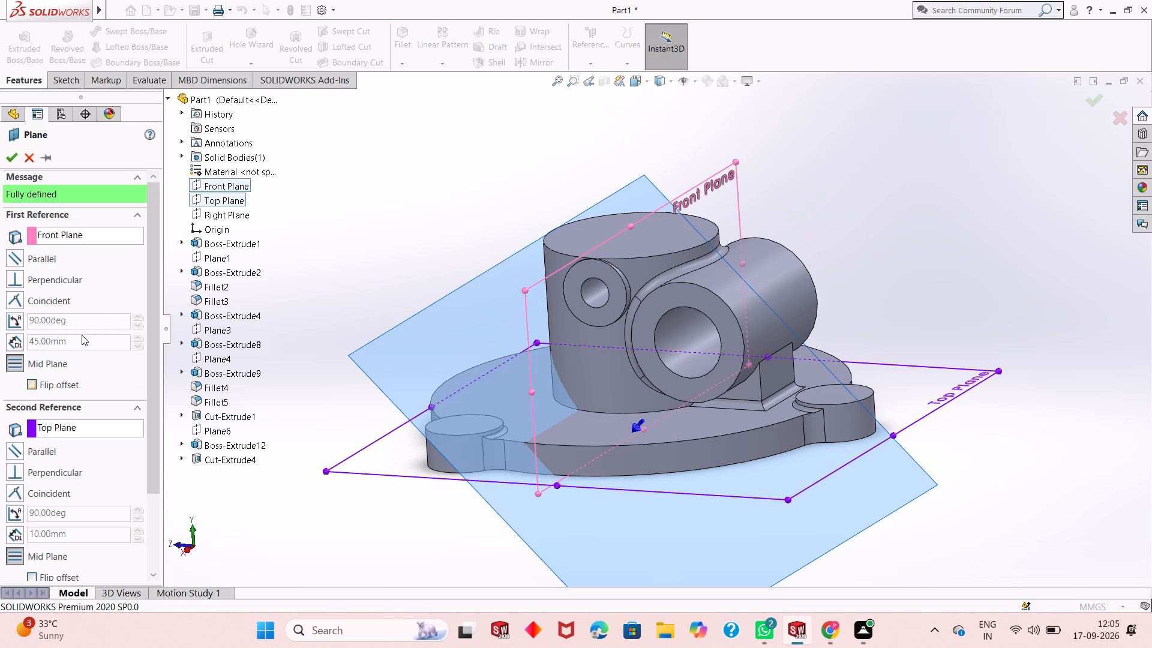
pyautogui.moveTo(680, 439); pyautogui.dragTo(723, 403, button='middle')
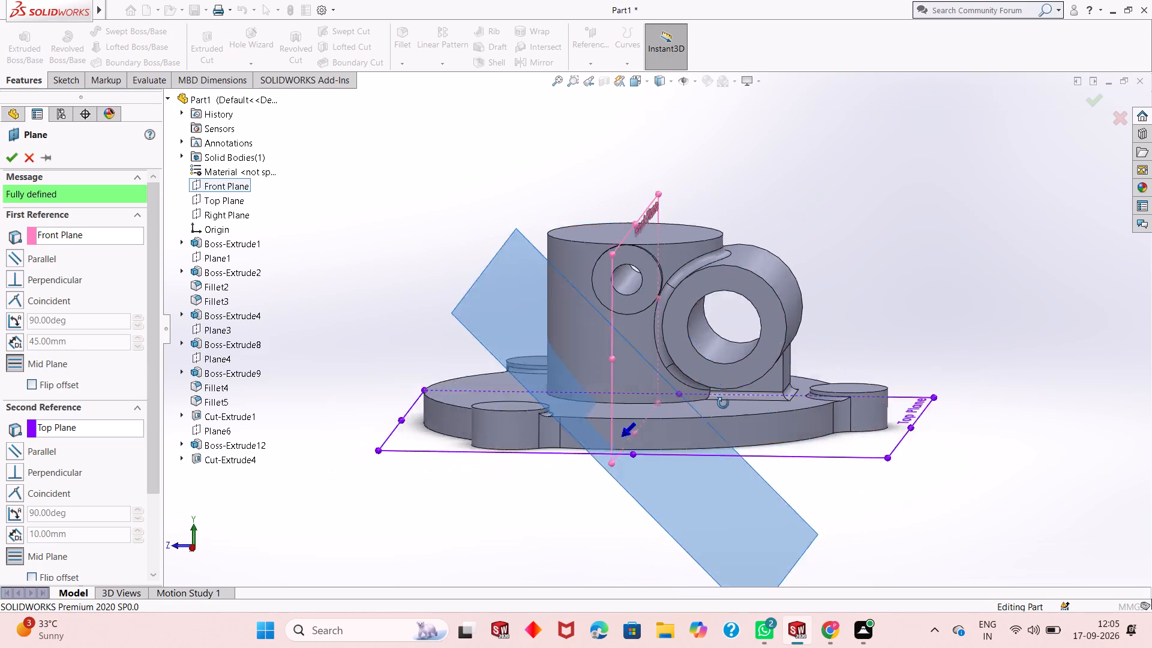
pyautogui.moveTo(723, 403); pyautogui.dragTo(727, 401, button='middle')
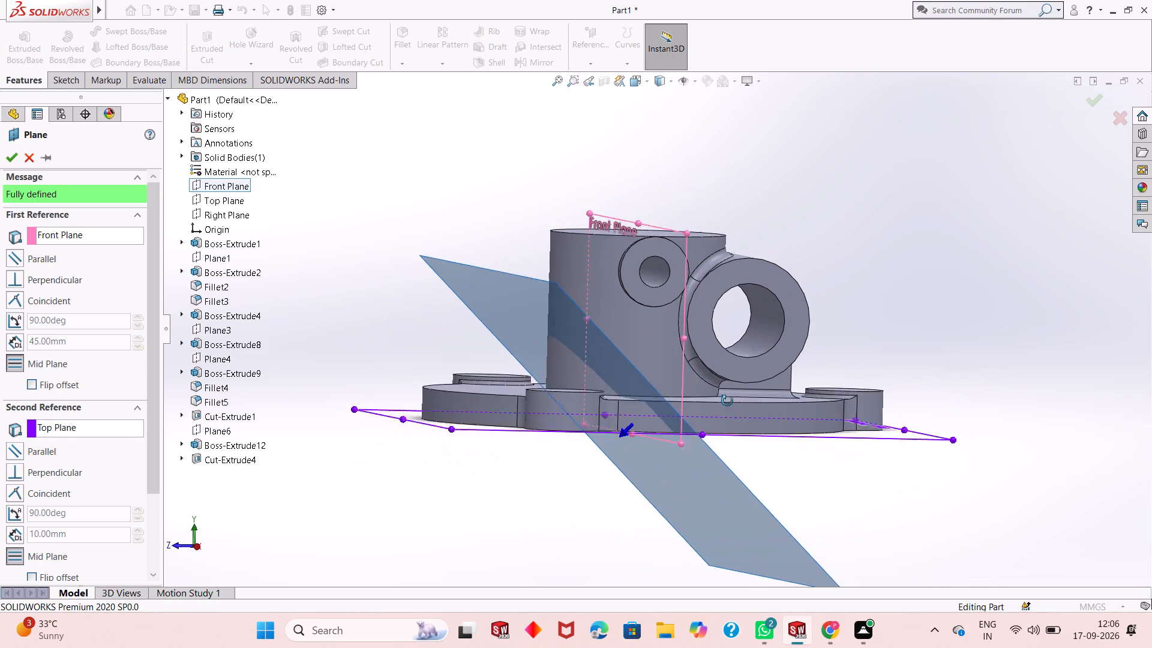
pyautogui.moveTo(727, 401); pyautogui.dragTo(705, 421, button='middle')
pyautogui.middleClick(705, 421)
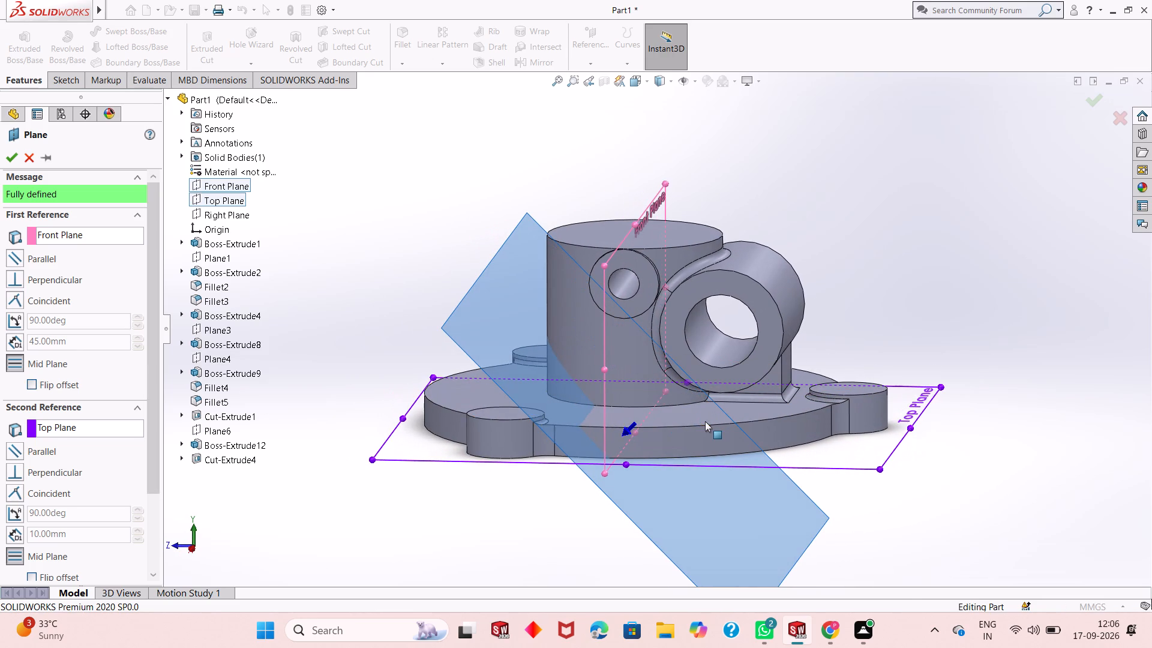
pyautogui.click(892, 281)
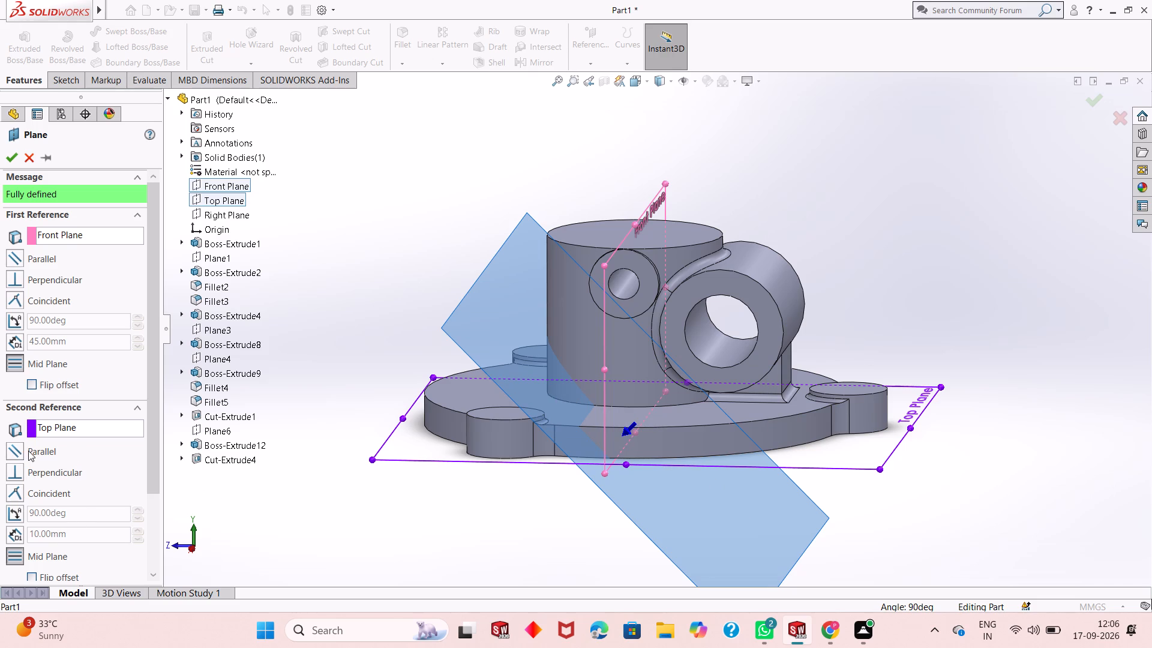
pyautogui.click(33, 385)
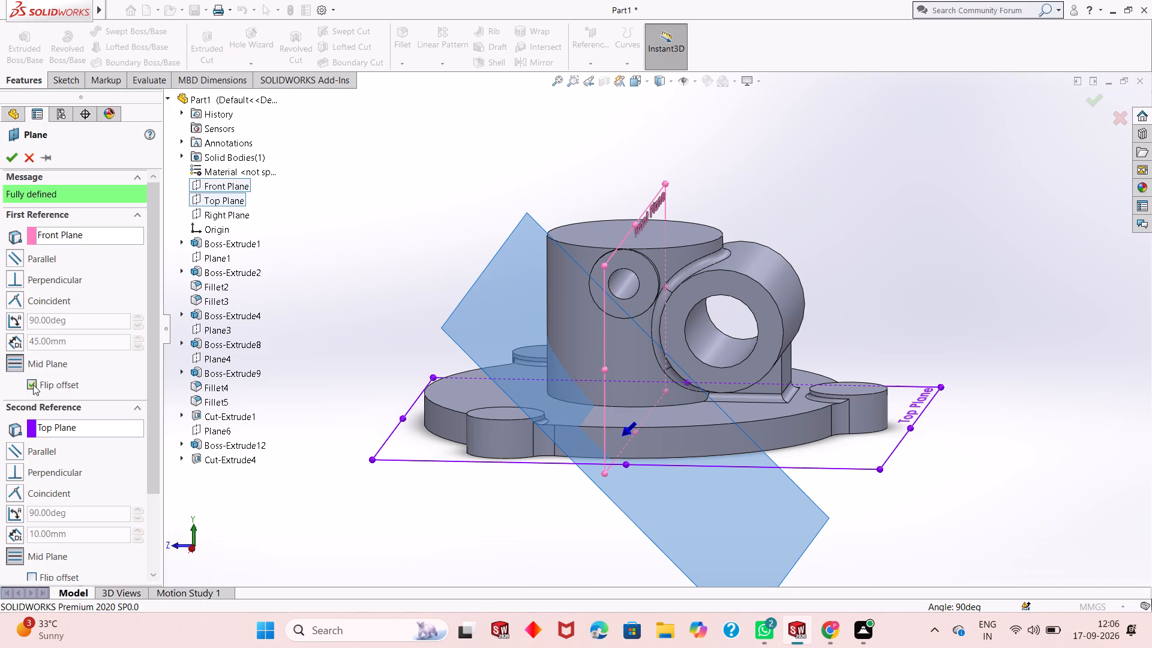
pyautogui.click(33, 385)
pyautogui.scroll(-9, 103, 431)
pyautogui.scroll(2, 103, 435)
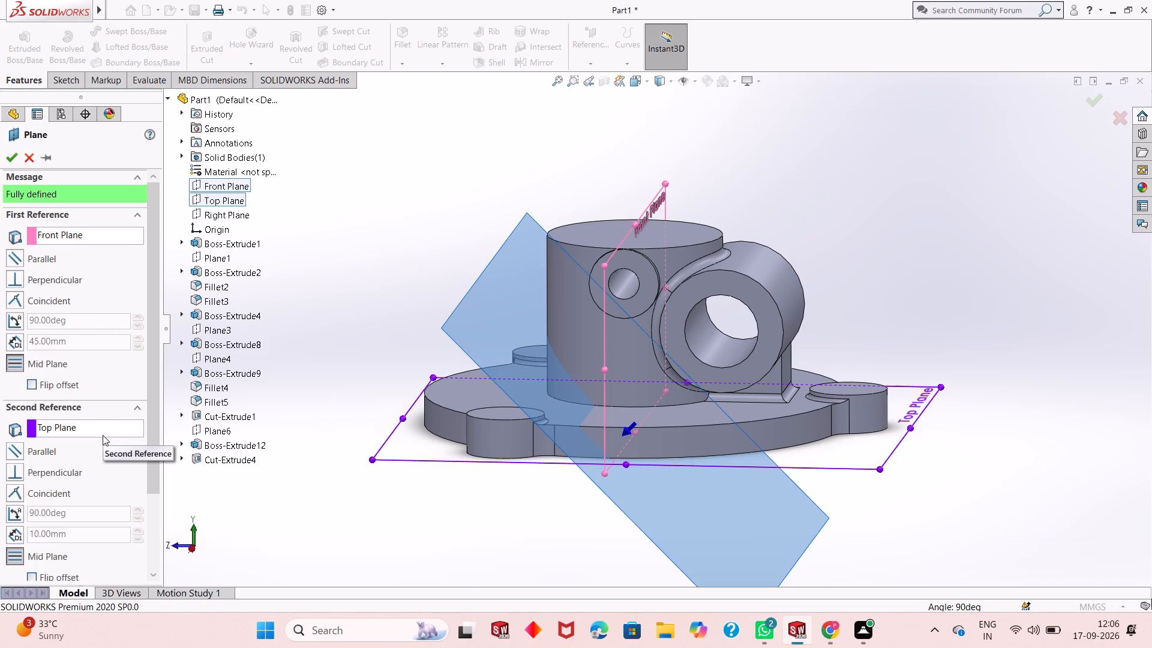
pyautogui.click(13, 359)
pyautogui.click(13, 359)
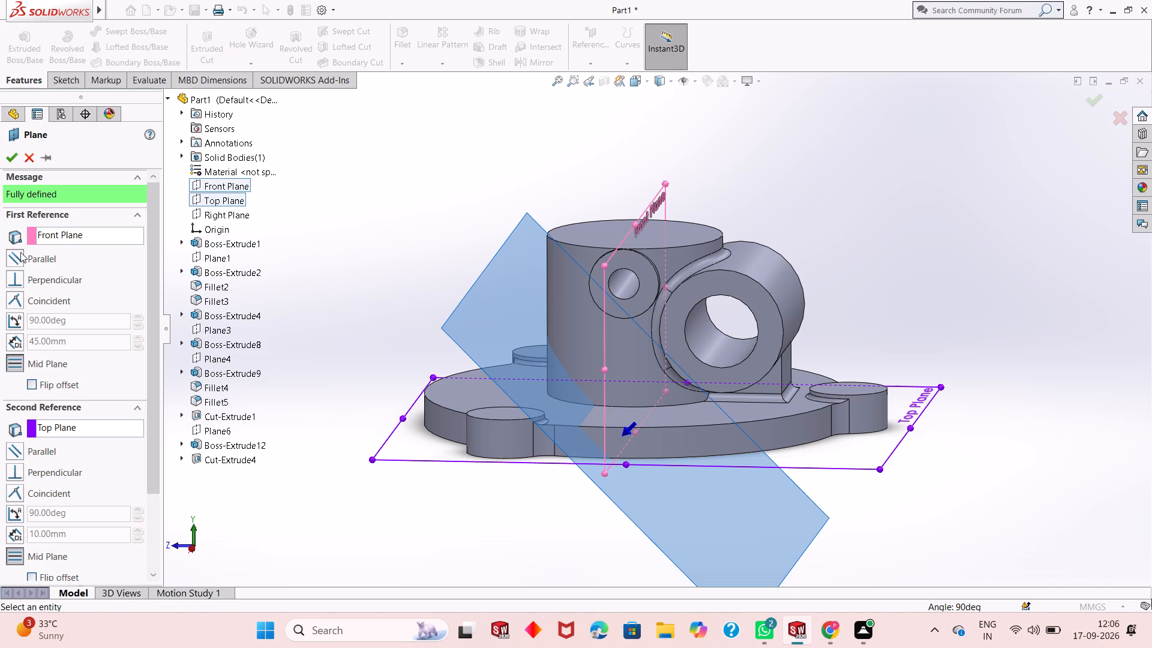
pyautogui.click(19, 152)
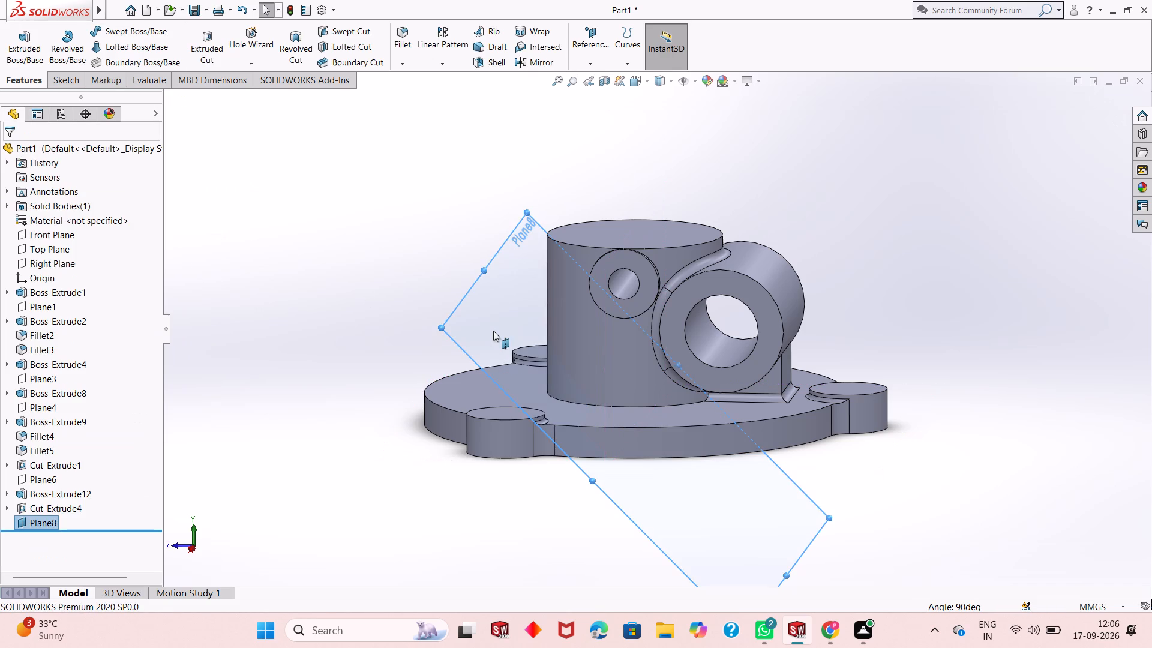
# Start a sketch on the new inclined plane and draw a circle of about 7.2 mm radius centred on the origin.
pyautogui.click(521, 278)
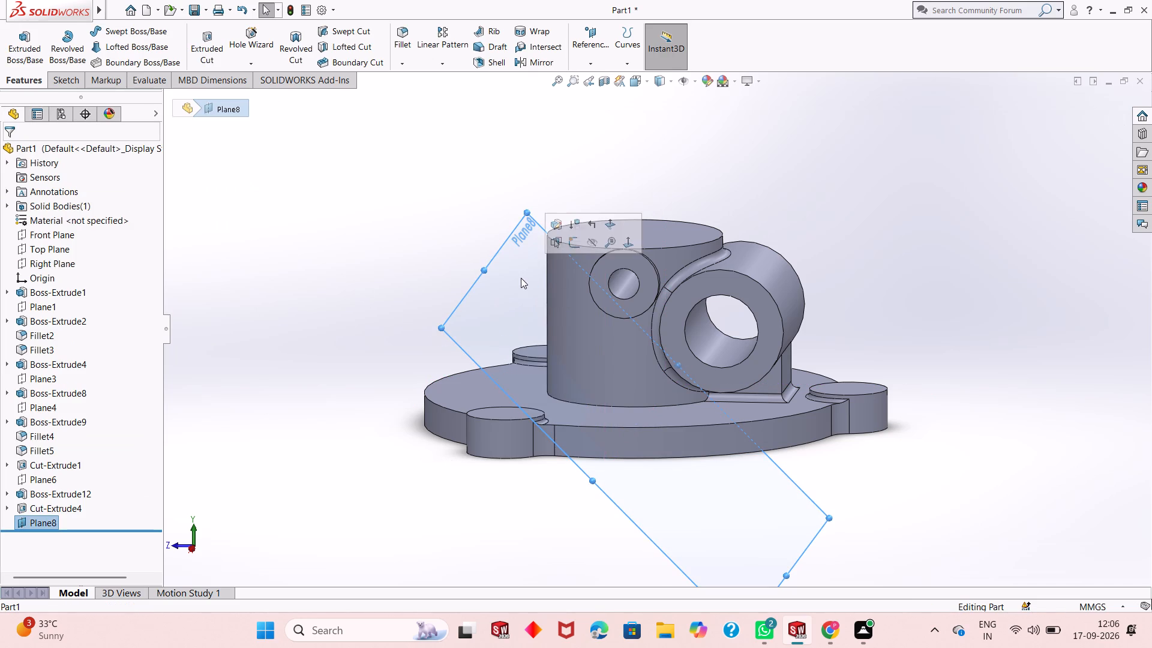
pyautogui.click(579, 240)
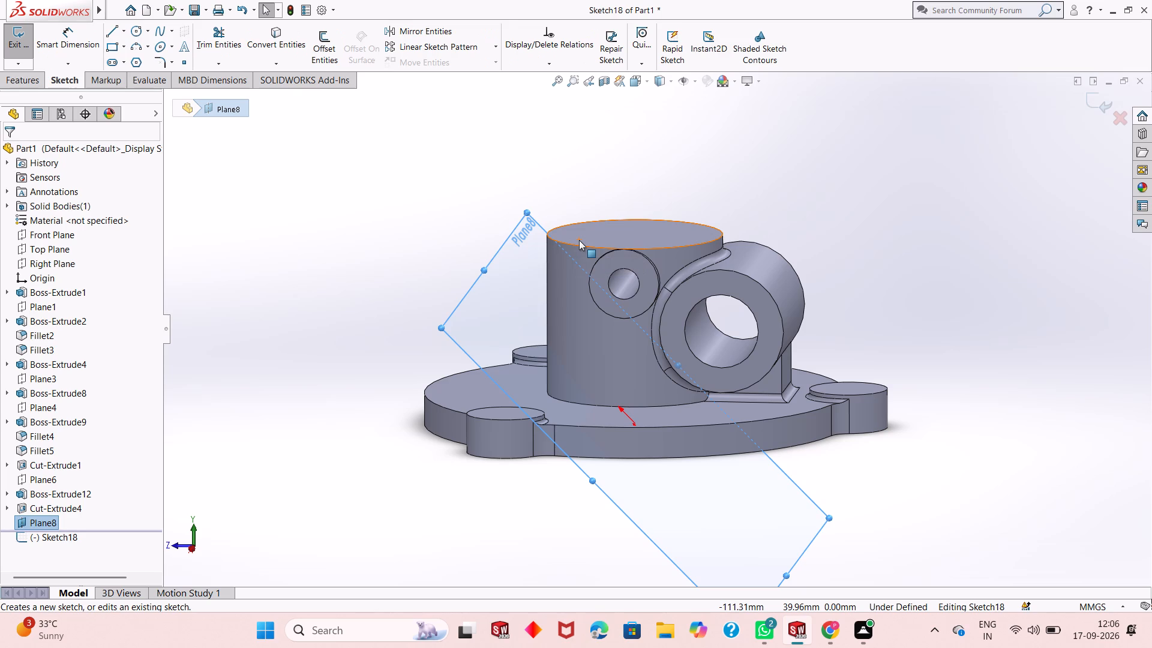
pyautogui.hotkey('ctrl', '8')
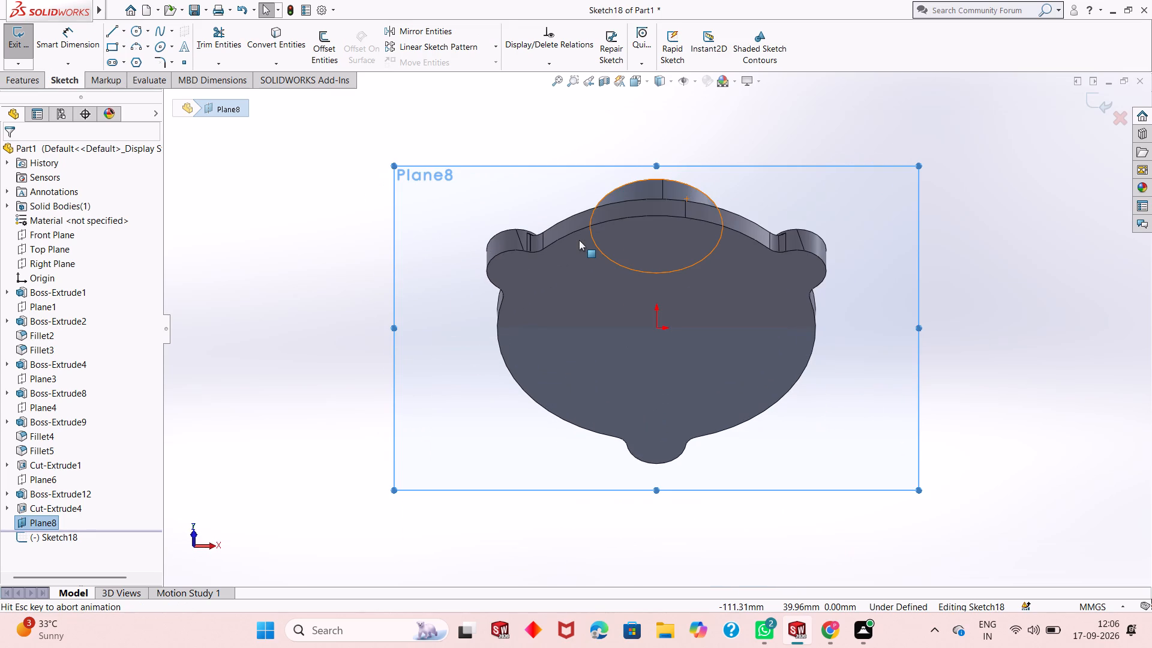
pyautogui.hotkey('ctrl', '8')
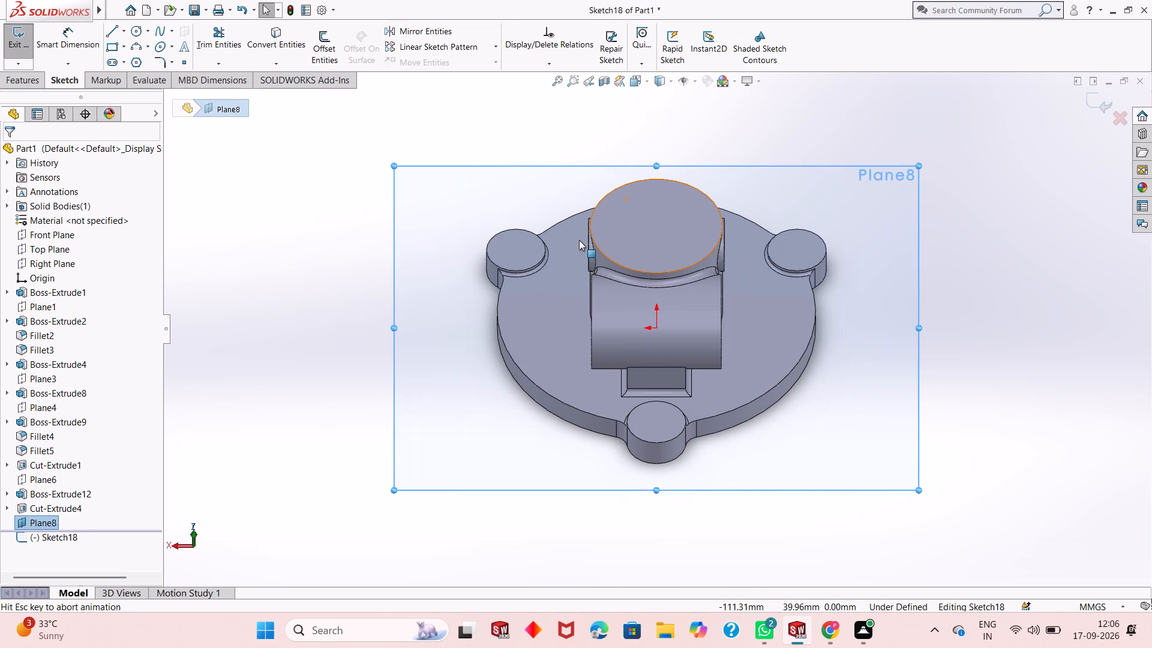
pyautogui.scroll(-5, 659, 314)
pyautogui.click(135, 32)
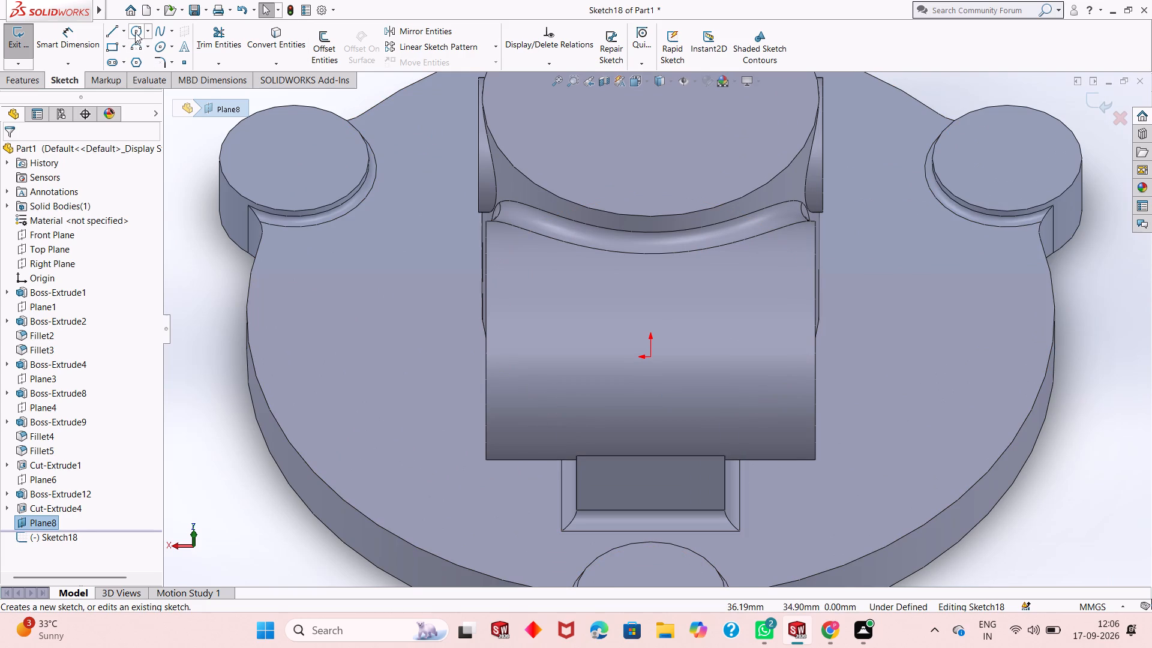
pyautogui.click(652, 355)
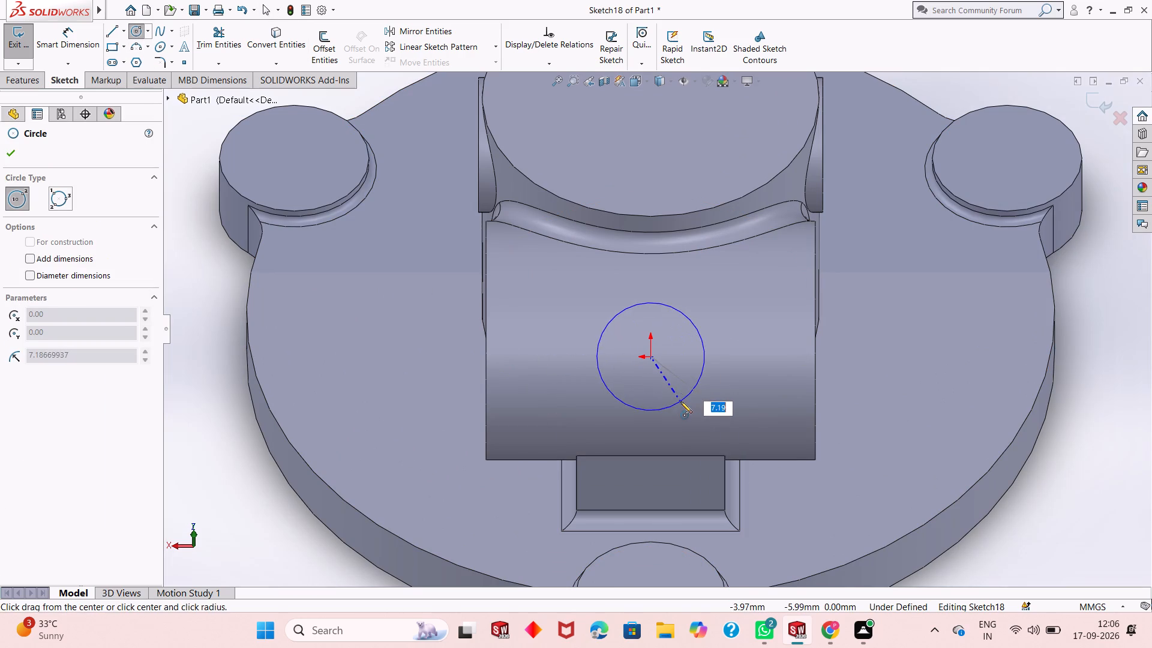
pyautogui.click(680, 401)
pyautogui.click(14, 155)
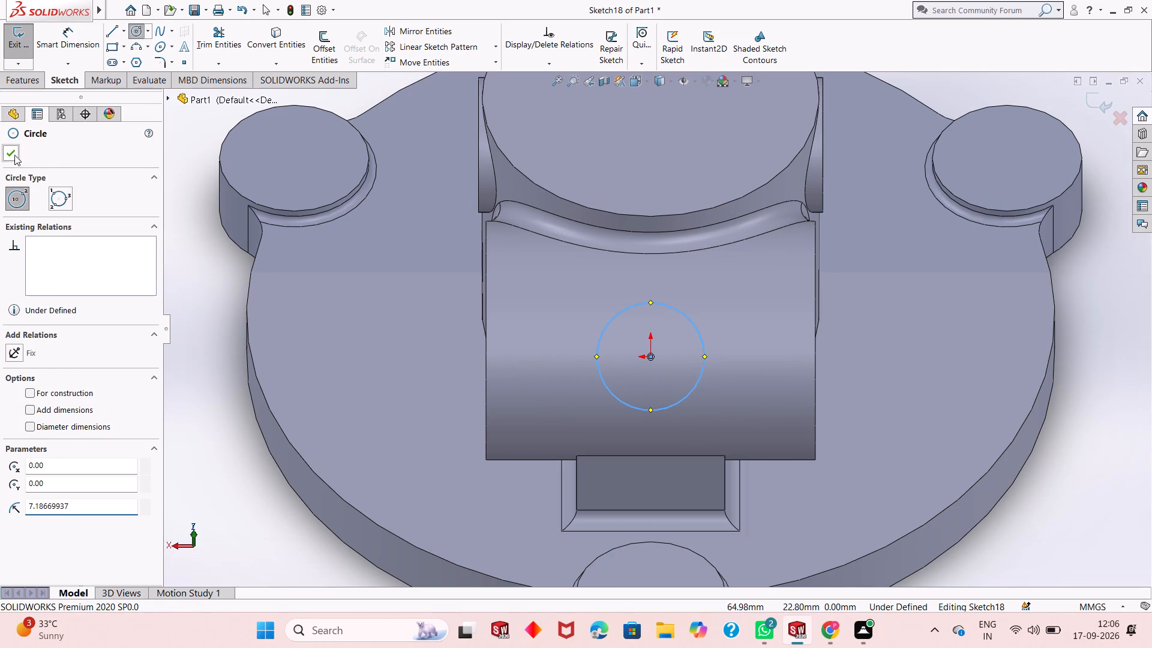
# Dimension the circle's diameter as 20 mm.
pyautogui.click(56, 35)
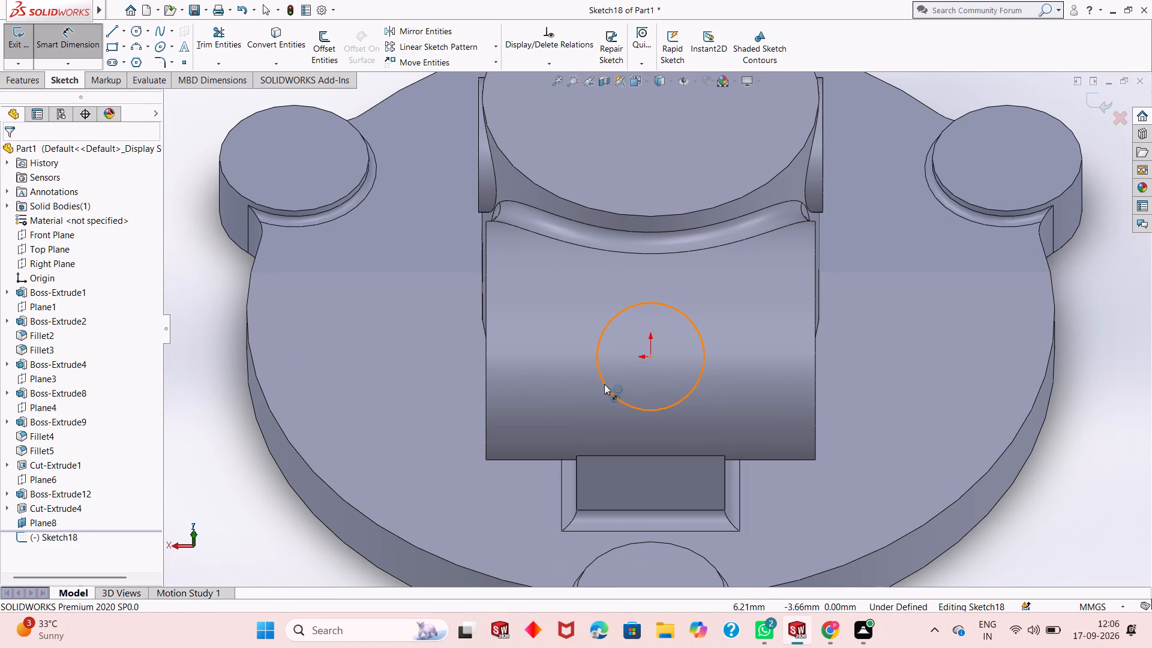
pyautogui.click(604, 384)
pyautogui.click(392, 456)
pyautogui.write('20')
pyautogui.press('Return')
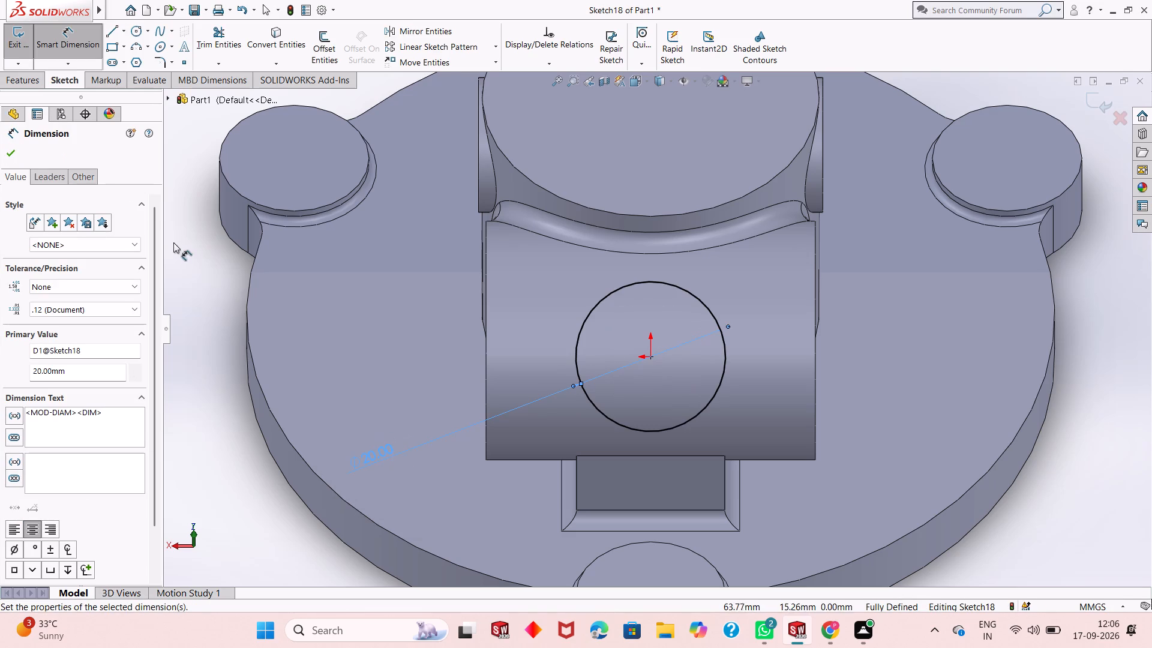
pyautogui.click(6, 152)
# Extrude the 20 mm circle as a blind boss in the reversed direction, through the horizontal cylinder, to a depth of 55 mm with merged result.
pyautogui.moveTo(295, 361); pyautogui.dragTo(313, 338, button='middle')
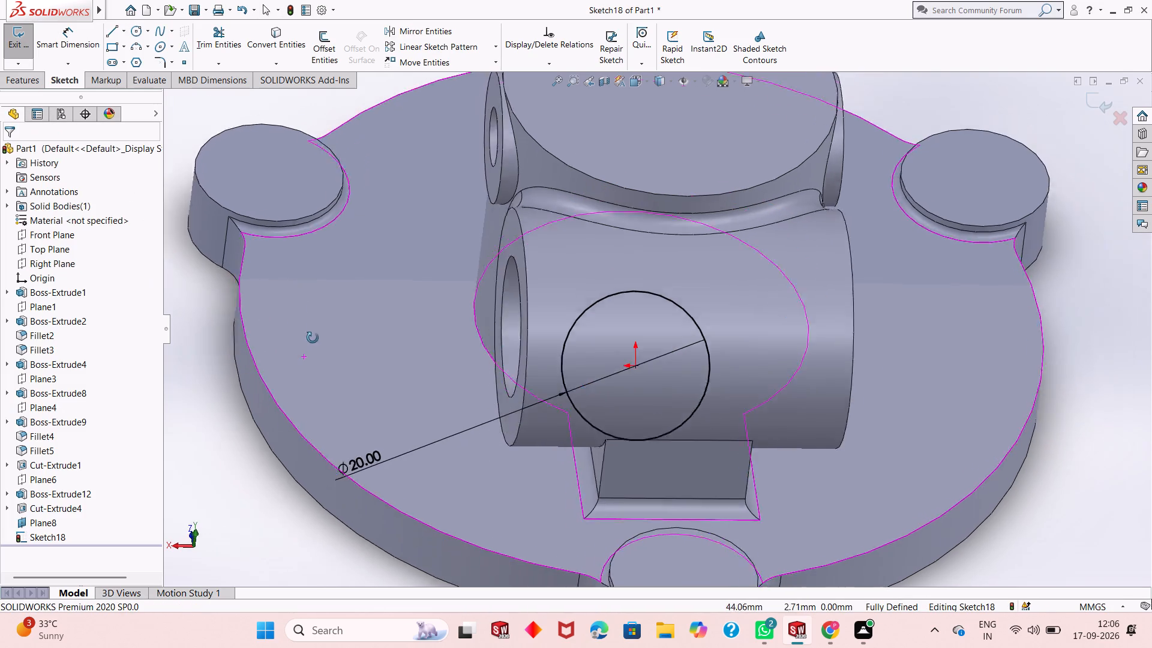
pyautogui.moveTo(313, 338); pyautogui.dragTo(427, 326, button='middle')
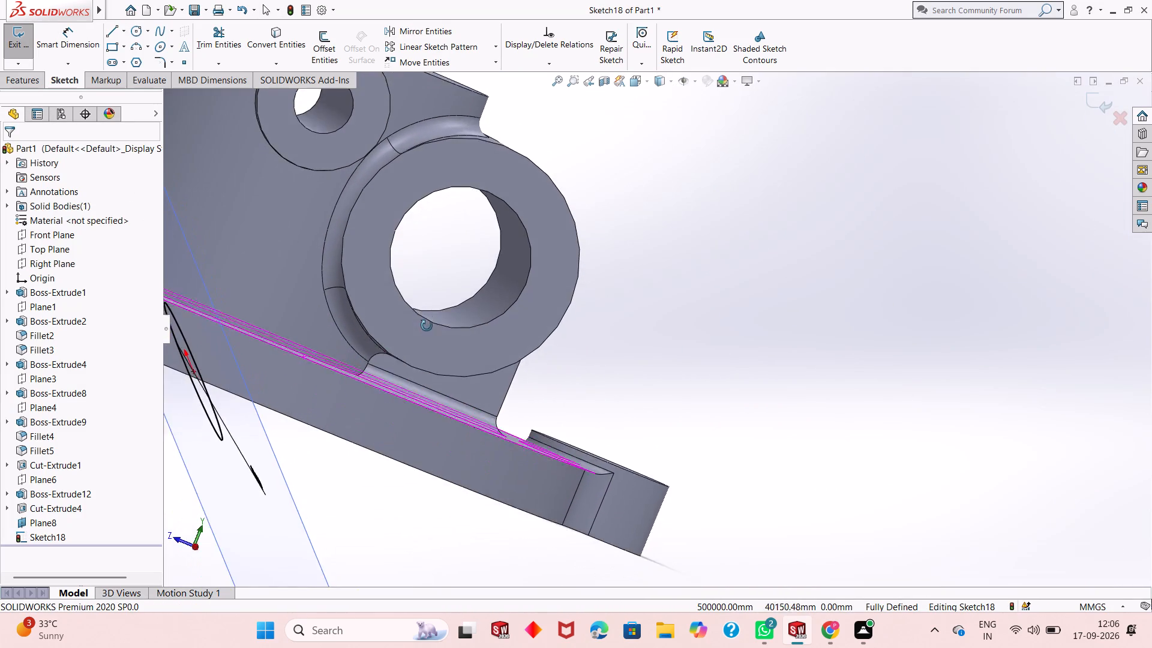
pyautogui.moveTo(427, 326); pyautogui.dragTo(402, 350, button='middle')
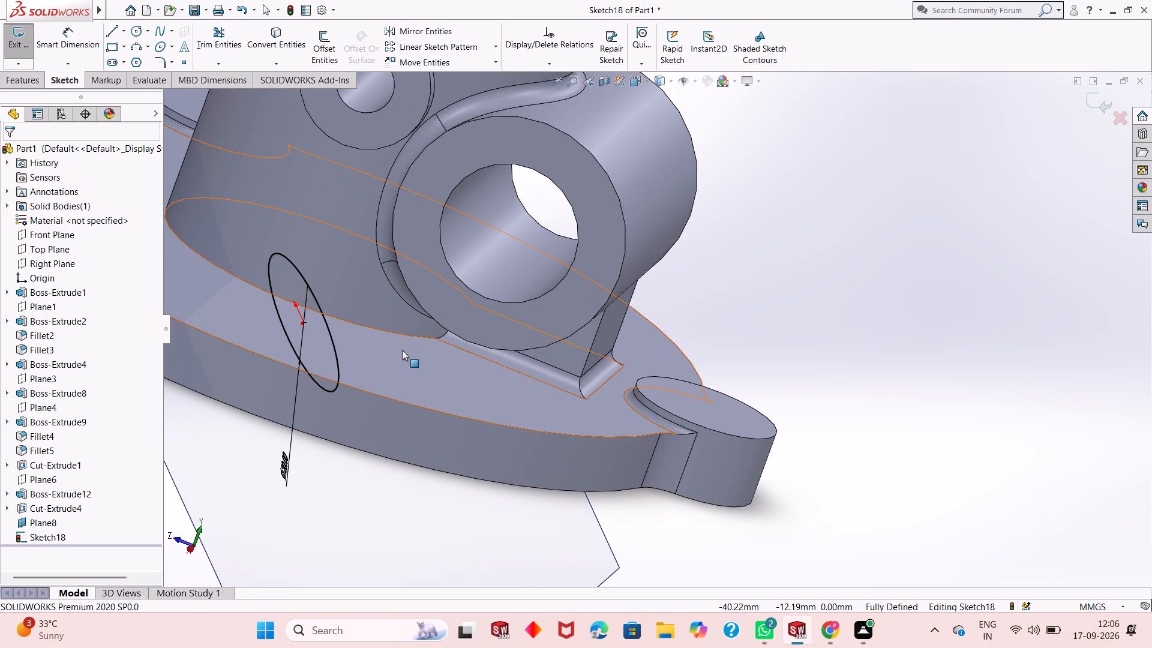
pyautogui.moveTo(451, 345); pyautogui.dragTo(407, 321, button='middle')
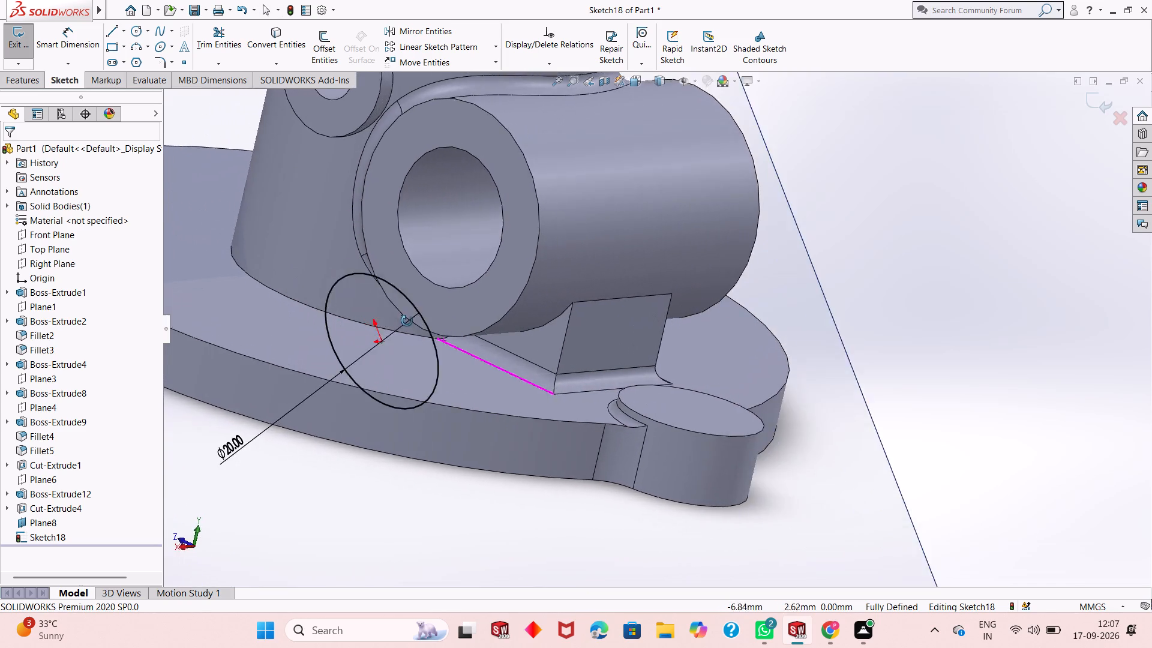
pyautogui.moveTo(407, 321); pyautogui.dragTo(393, 299, button='middle')
pyautogui.moveTo(424, 282); pyautogui.dragTo(436, 284, button='middle')
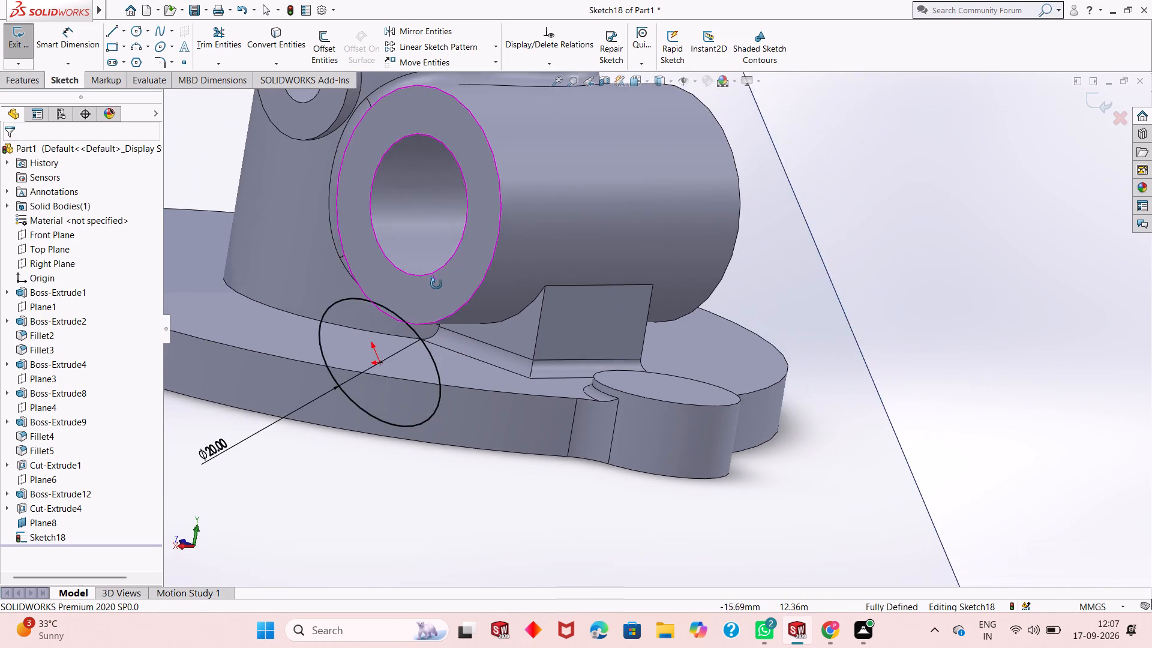
pyautogui.moveTo(436, 284); pyautogui.dragTo(443, 316, button='middle')
pyautogui.scroll(1, 443, 316)
pyautogui.scroll(-5, 443, 316)
pyautogui.scroll(7, 443, 316)
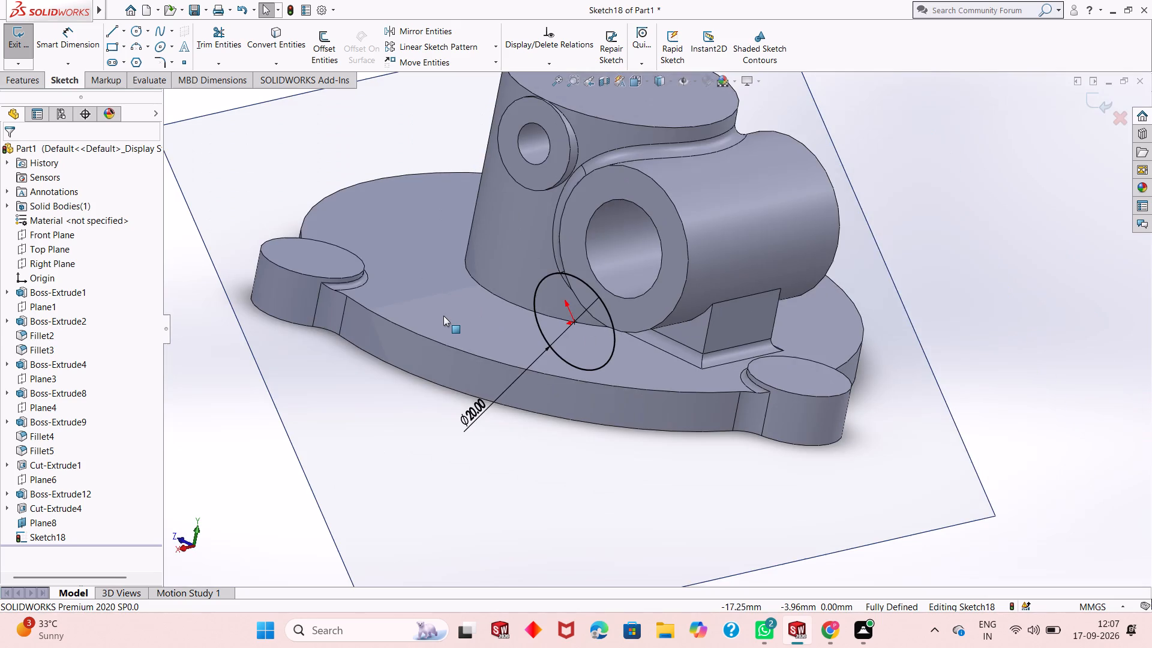
pyautogui.click(34, 77)
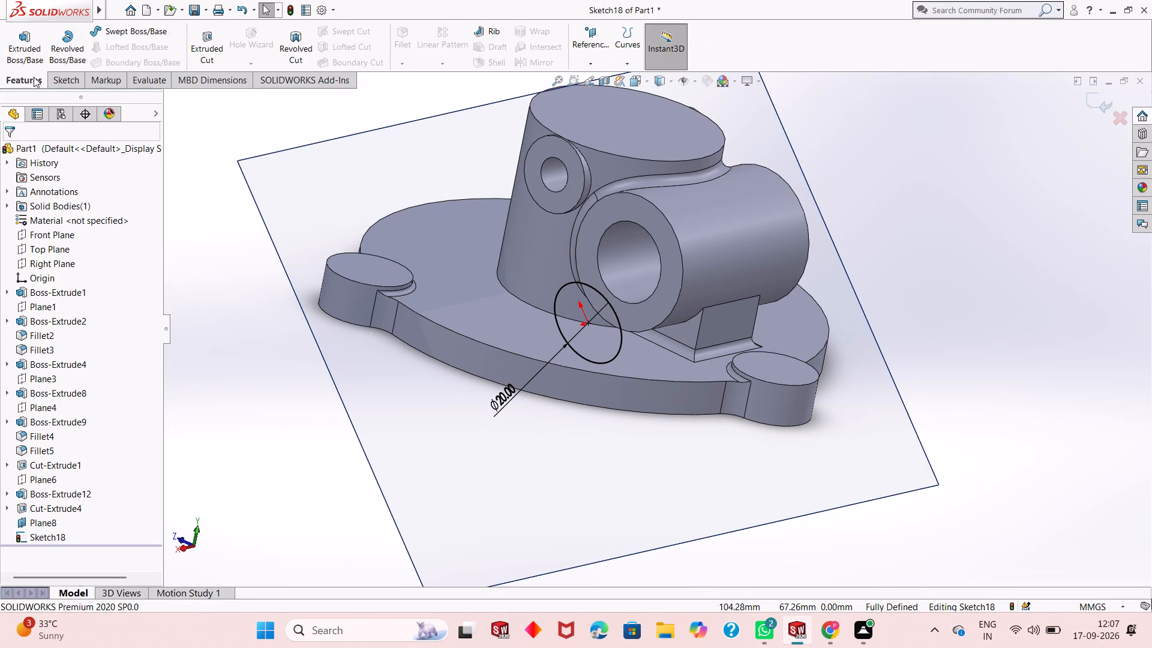
pyautogui.click(31, 64)
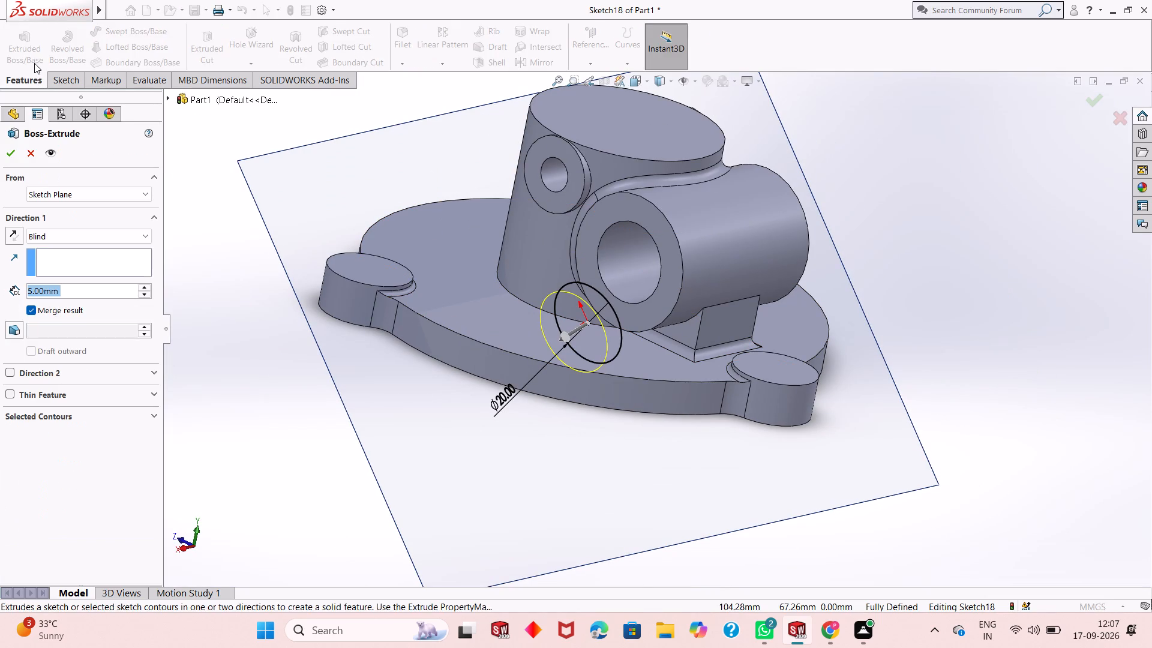
pyautogui.click(19, 238)
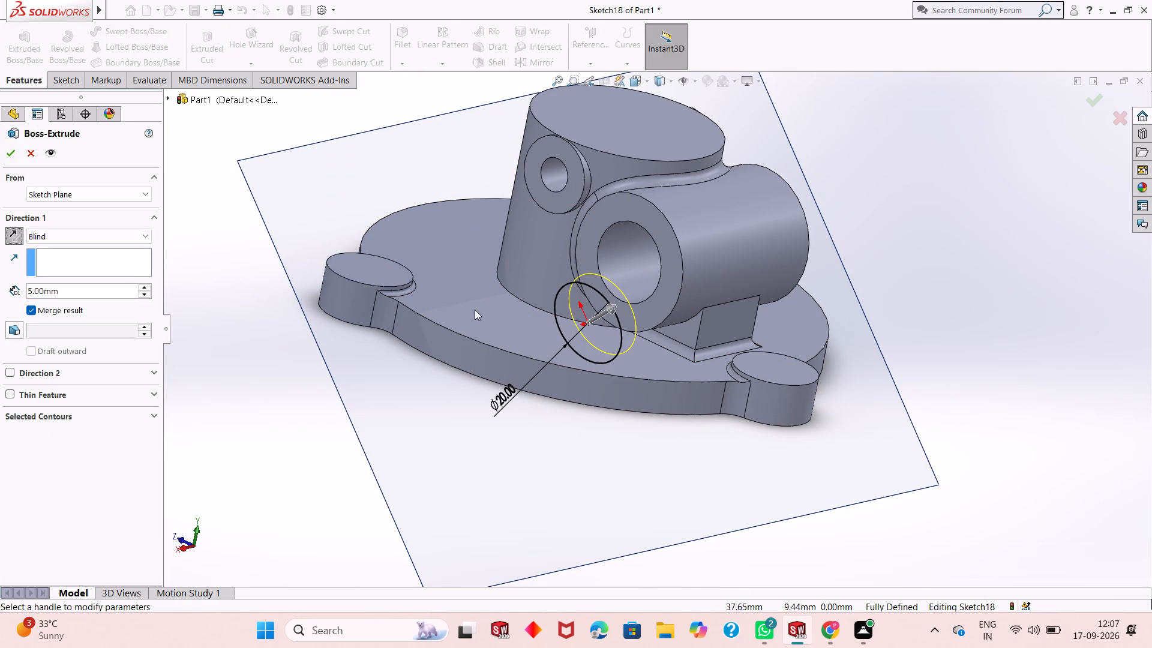
pyautogui.moveTo(479, 308); pyautogui.dragTo(517, 298, button='middle')
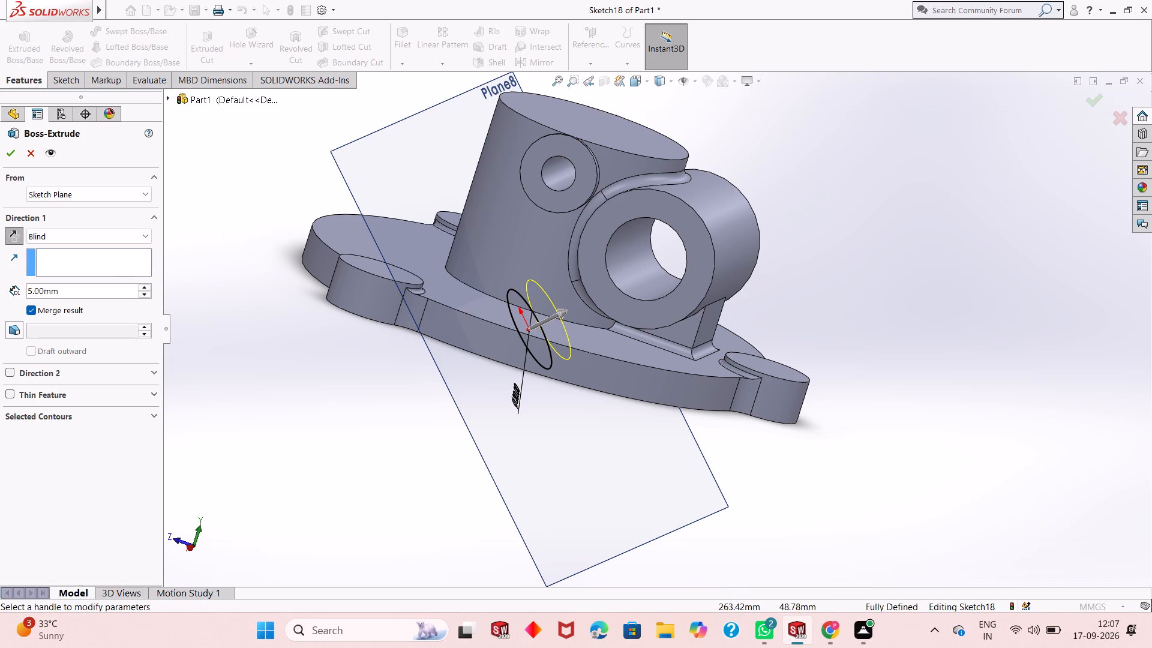
pyautogui.doubleClick(109, 288)
pyautogui.write('60')
pyautogui.press('Return')
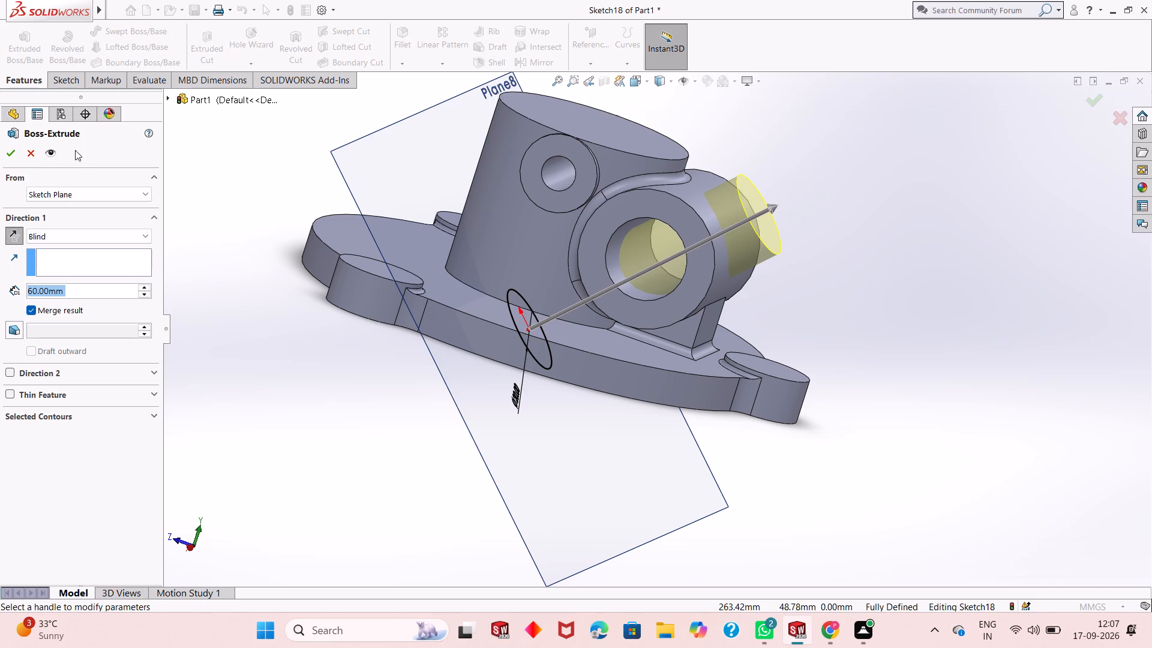
pyautogui.write('55')
pyautogui.press('Return')
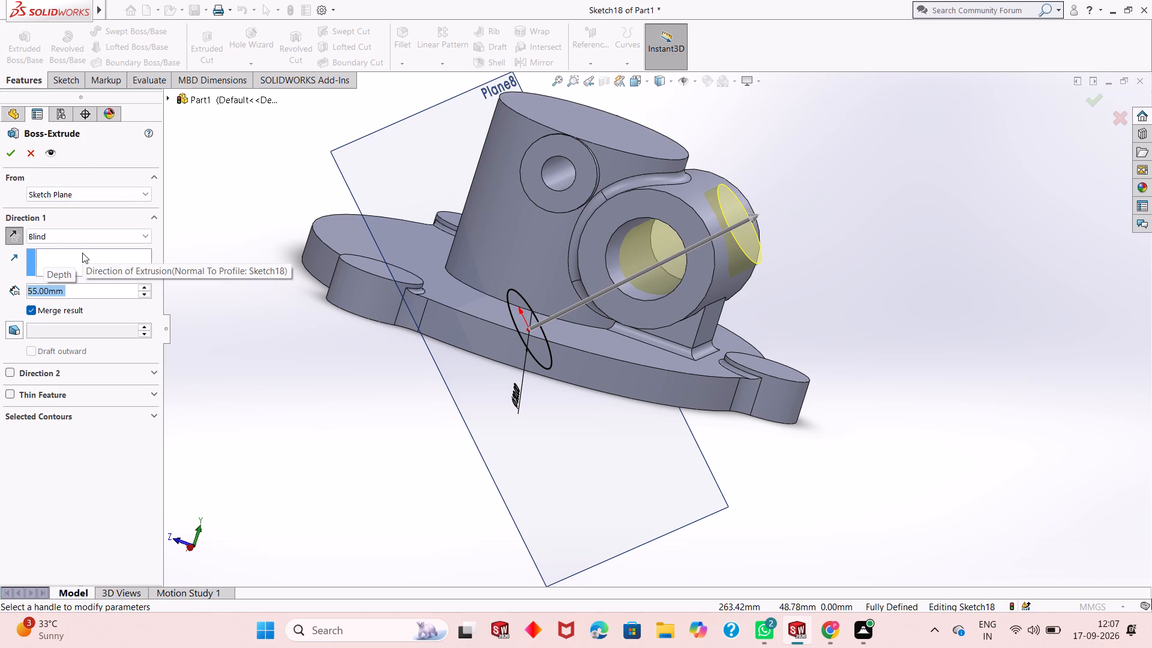
pyautogui.click(19, 155)
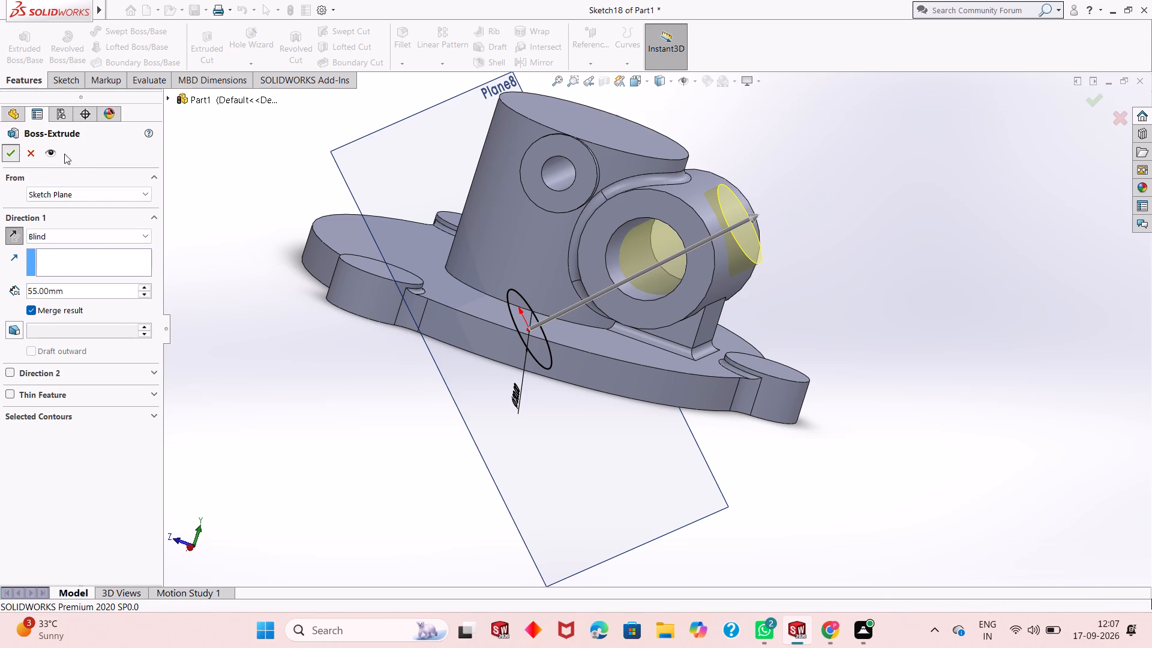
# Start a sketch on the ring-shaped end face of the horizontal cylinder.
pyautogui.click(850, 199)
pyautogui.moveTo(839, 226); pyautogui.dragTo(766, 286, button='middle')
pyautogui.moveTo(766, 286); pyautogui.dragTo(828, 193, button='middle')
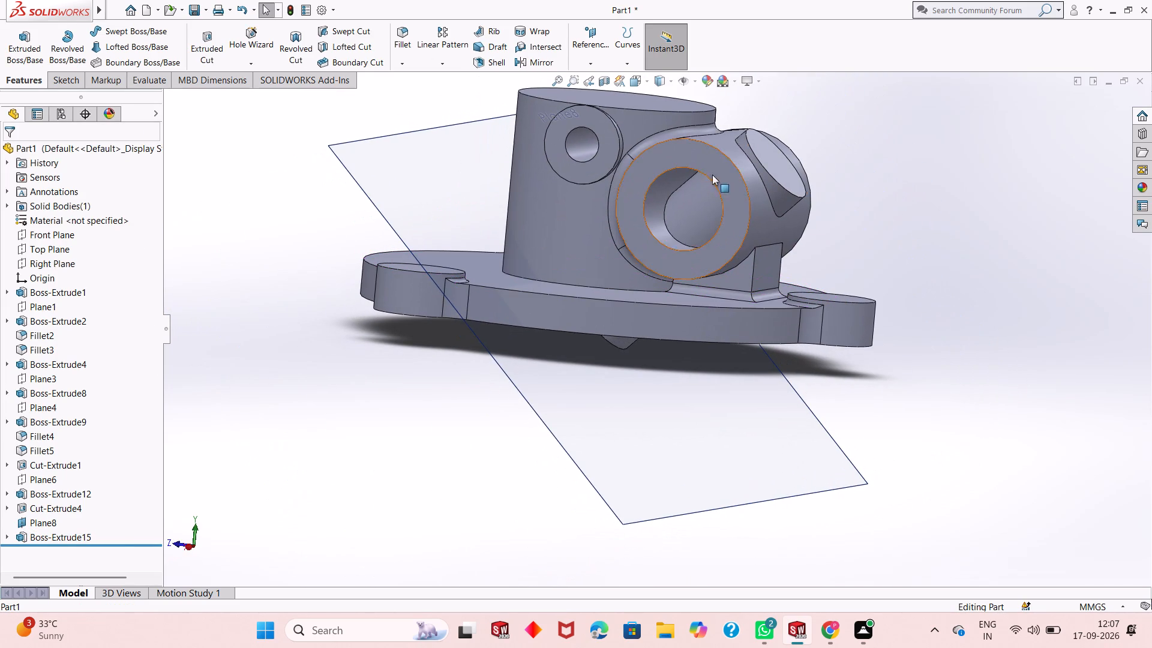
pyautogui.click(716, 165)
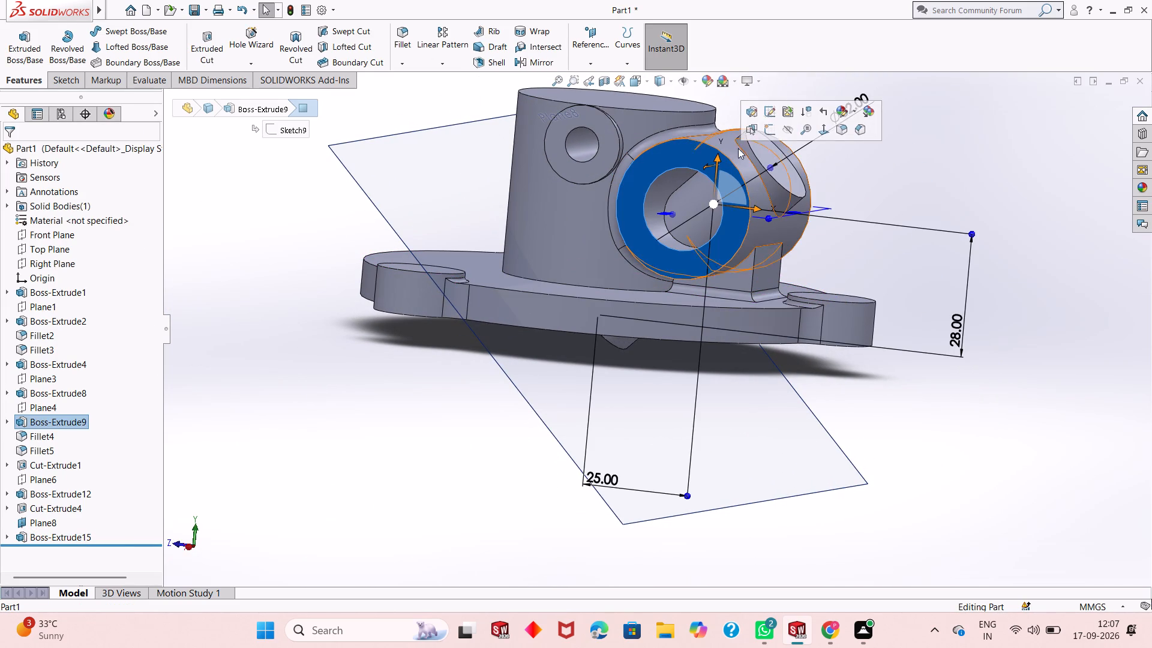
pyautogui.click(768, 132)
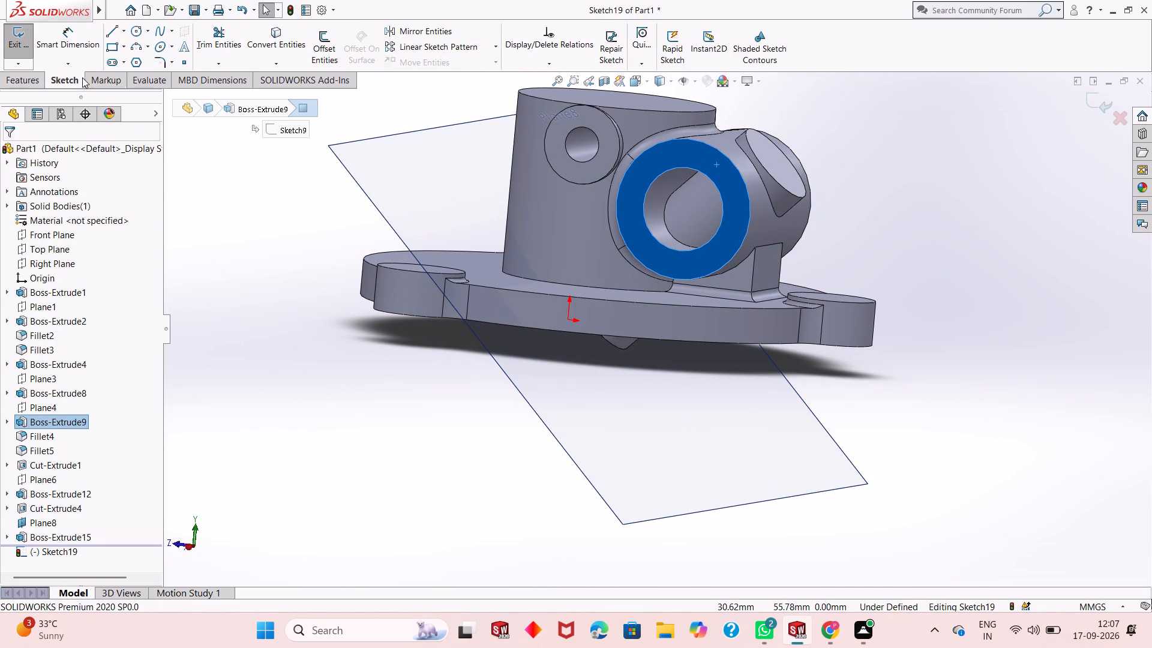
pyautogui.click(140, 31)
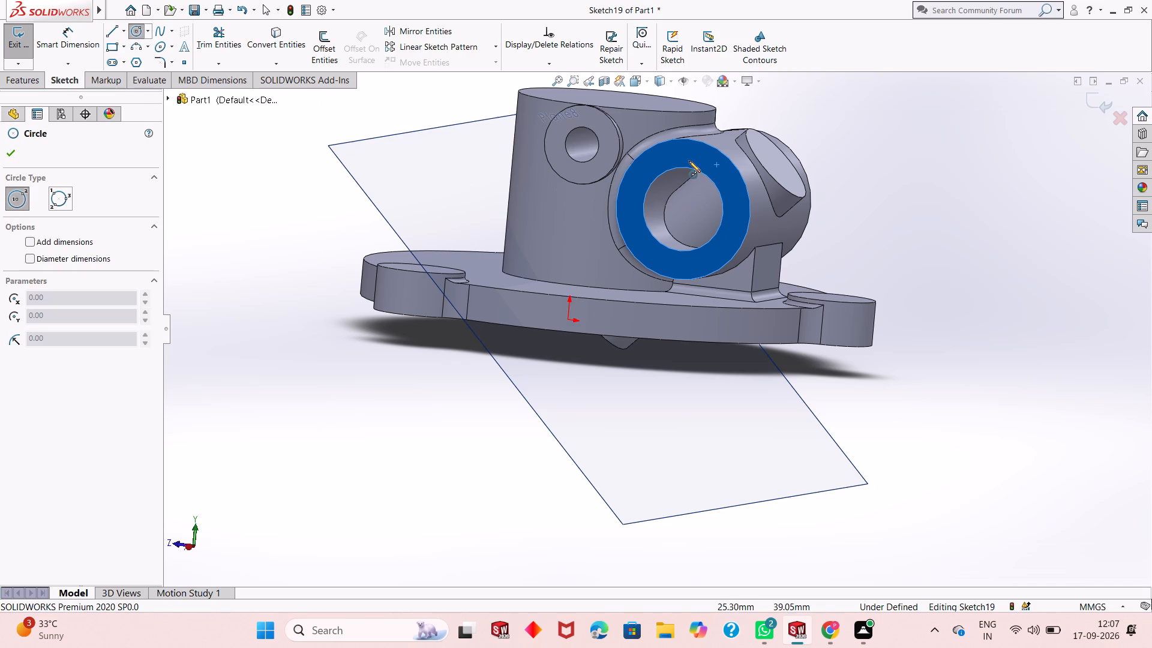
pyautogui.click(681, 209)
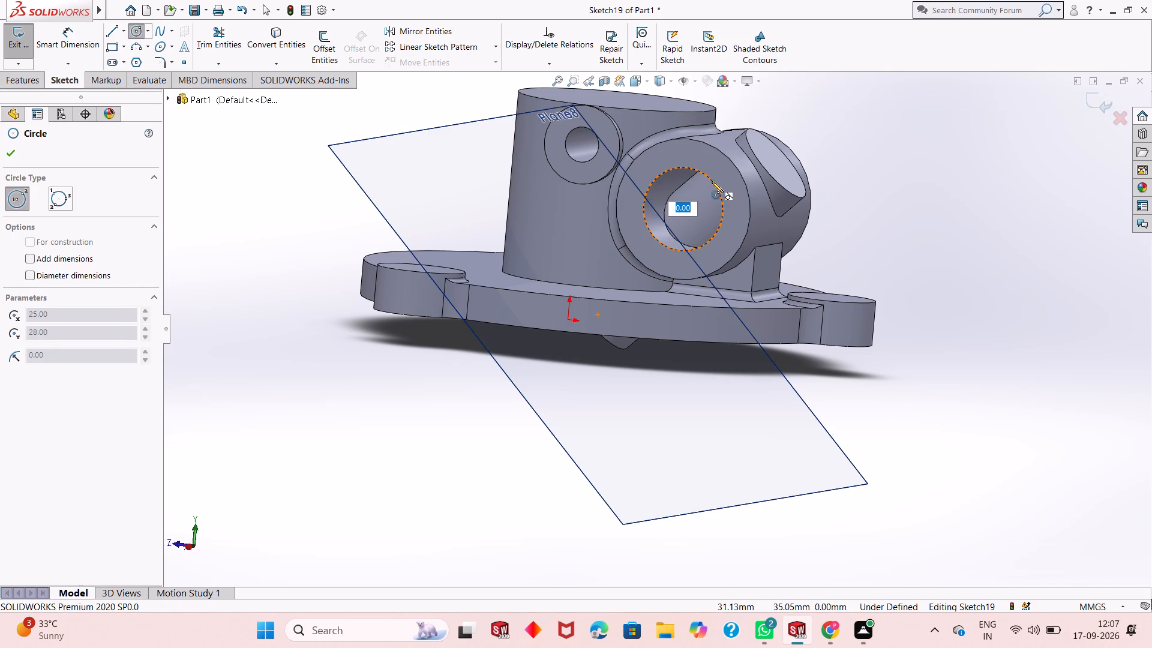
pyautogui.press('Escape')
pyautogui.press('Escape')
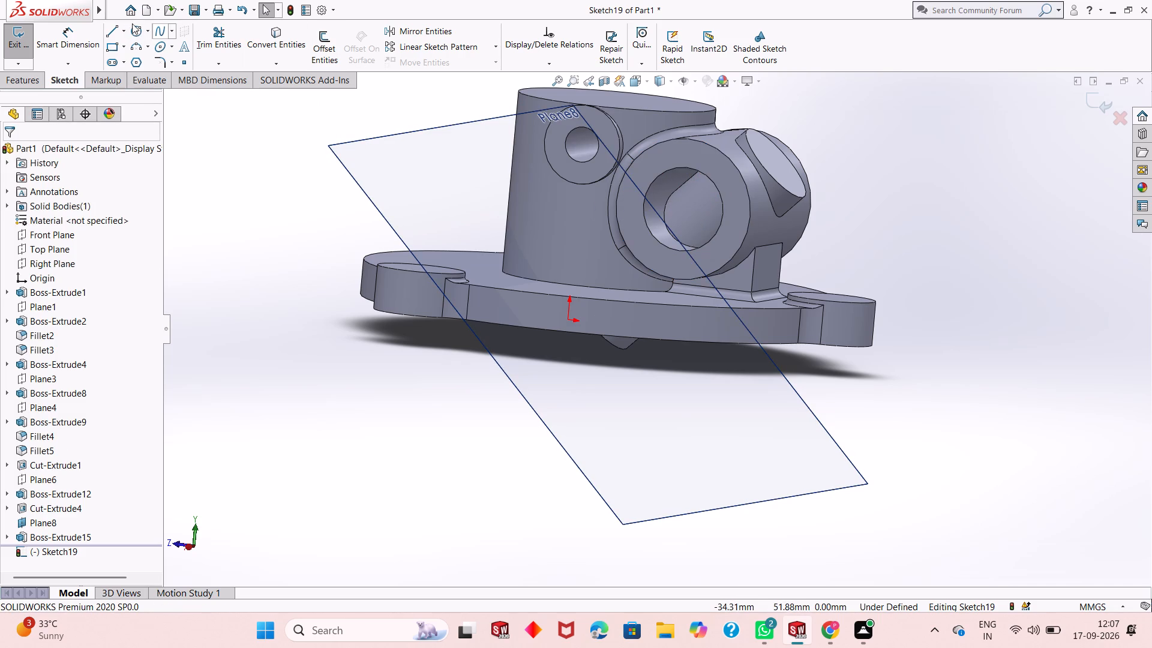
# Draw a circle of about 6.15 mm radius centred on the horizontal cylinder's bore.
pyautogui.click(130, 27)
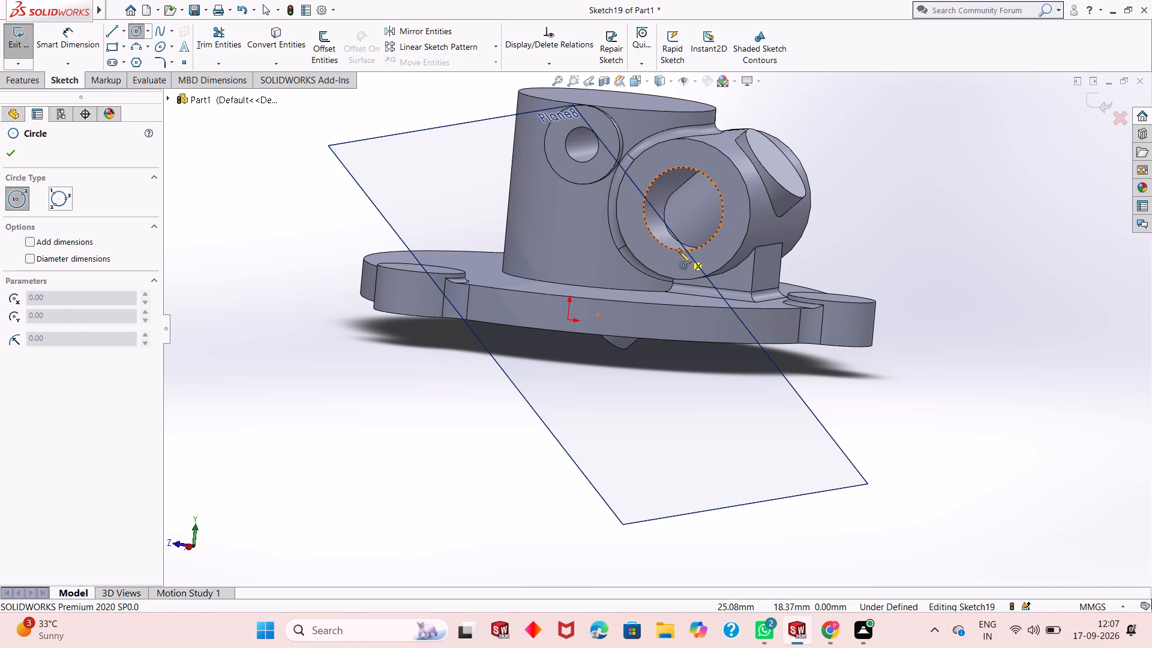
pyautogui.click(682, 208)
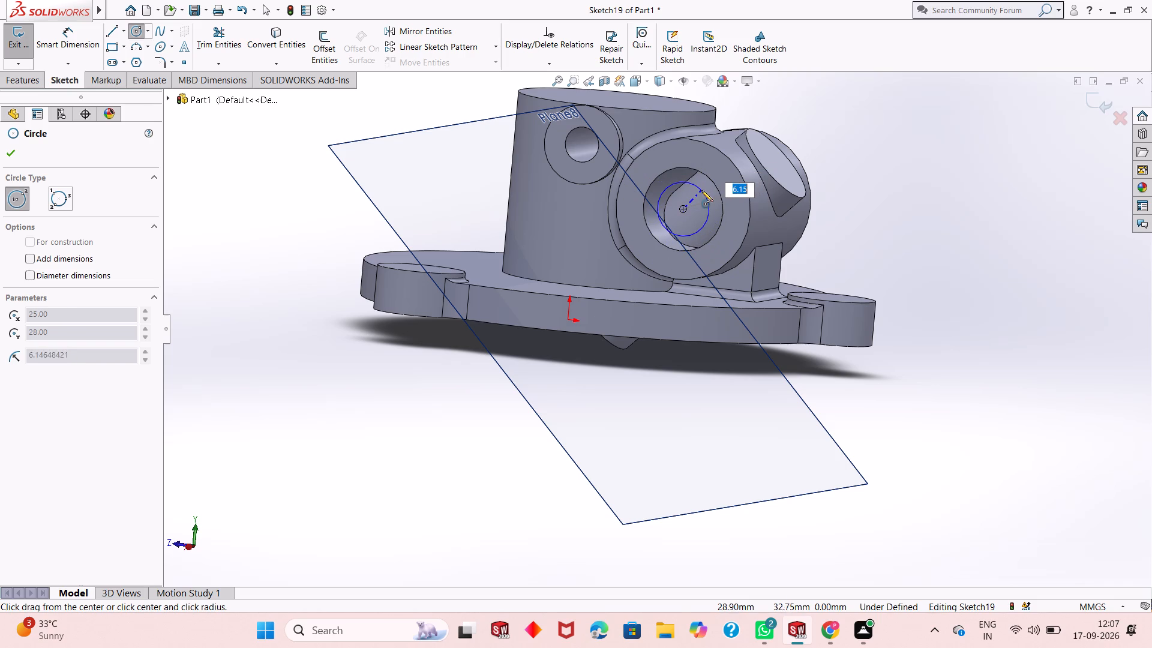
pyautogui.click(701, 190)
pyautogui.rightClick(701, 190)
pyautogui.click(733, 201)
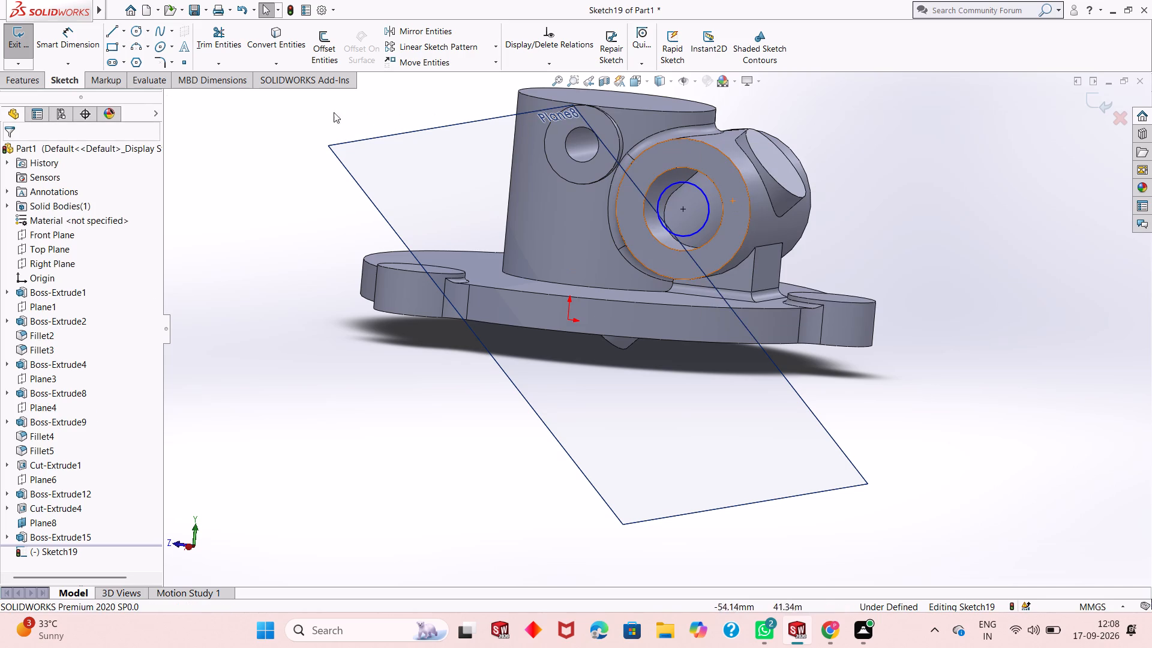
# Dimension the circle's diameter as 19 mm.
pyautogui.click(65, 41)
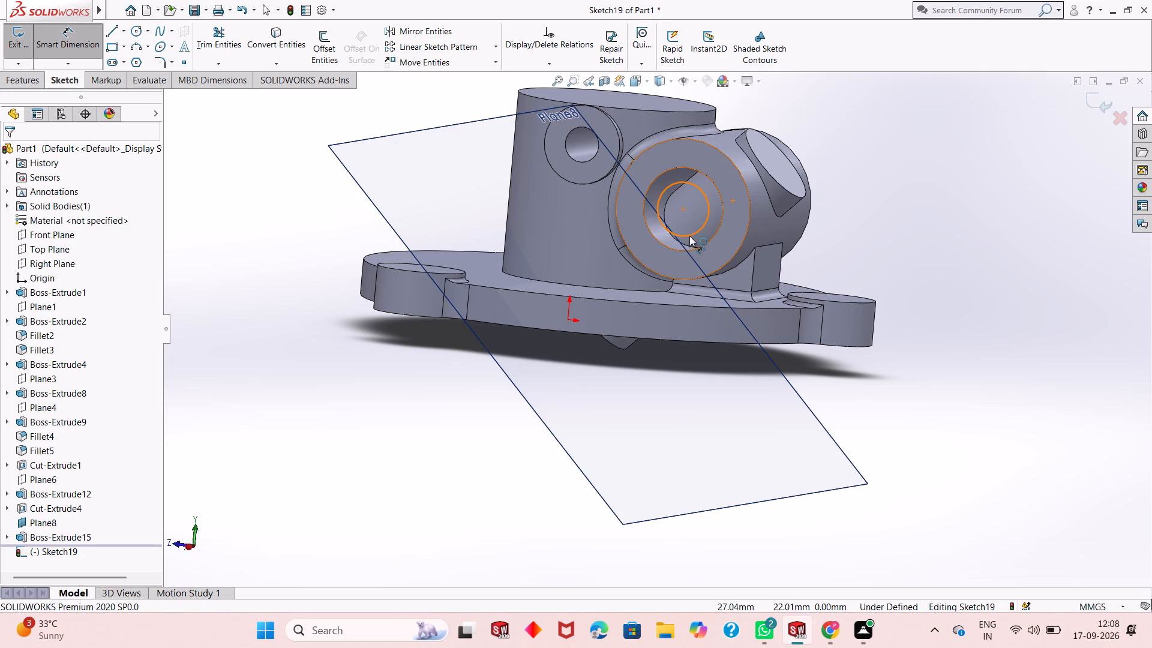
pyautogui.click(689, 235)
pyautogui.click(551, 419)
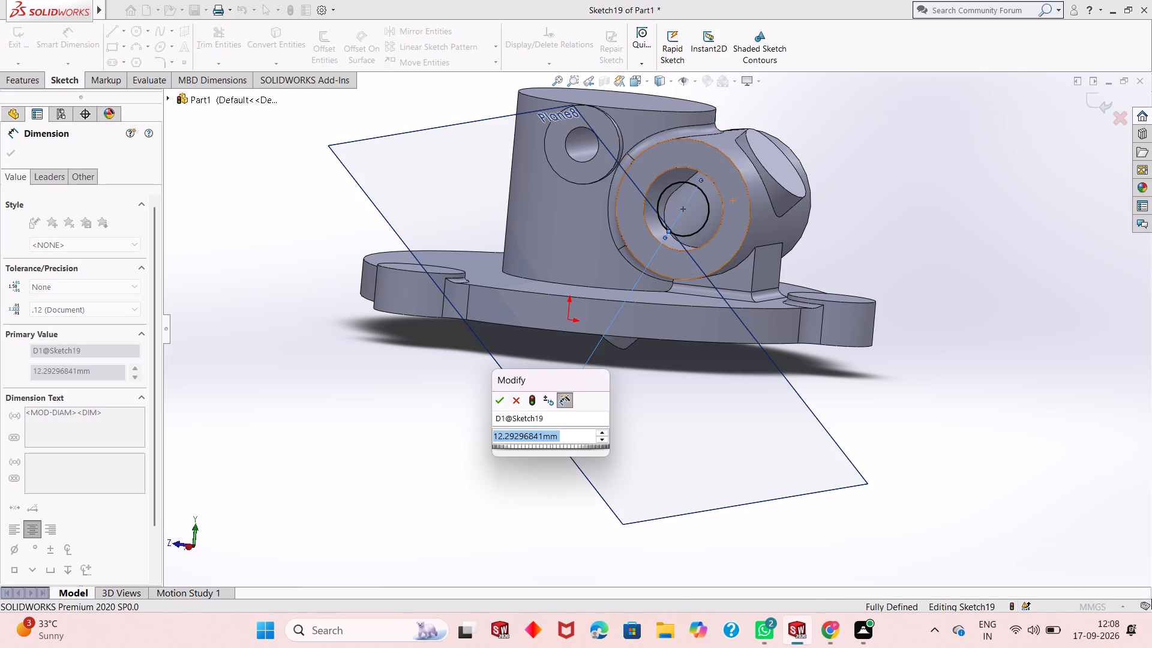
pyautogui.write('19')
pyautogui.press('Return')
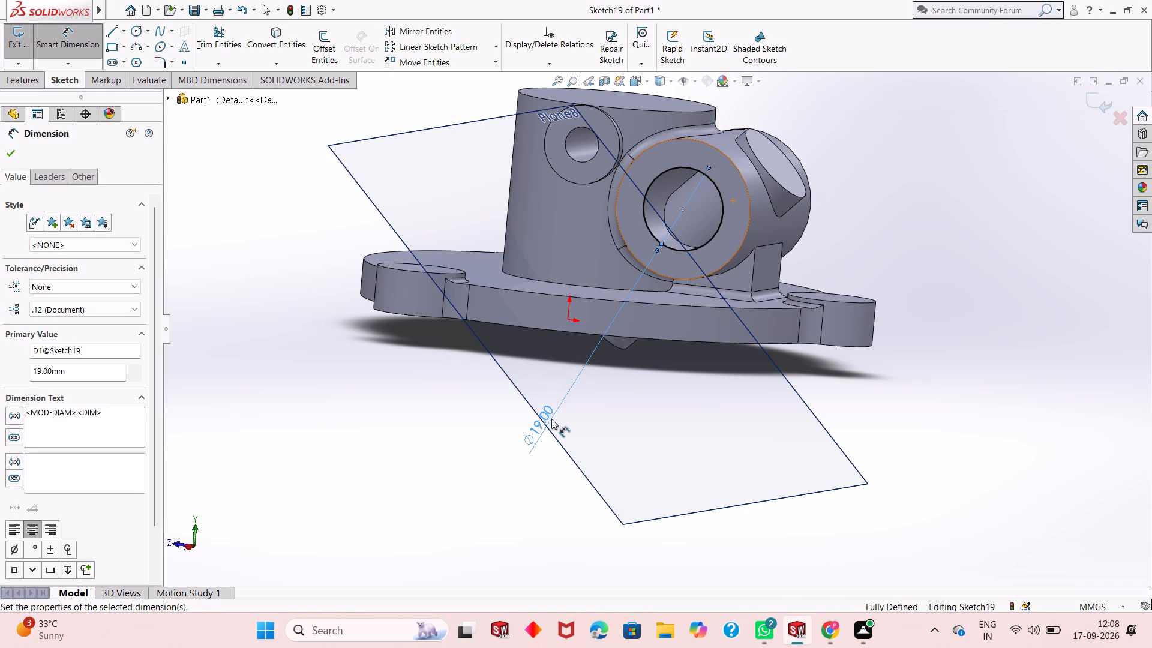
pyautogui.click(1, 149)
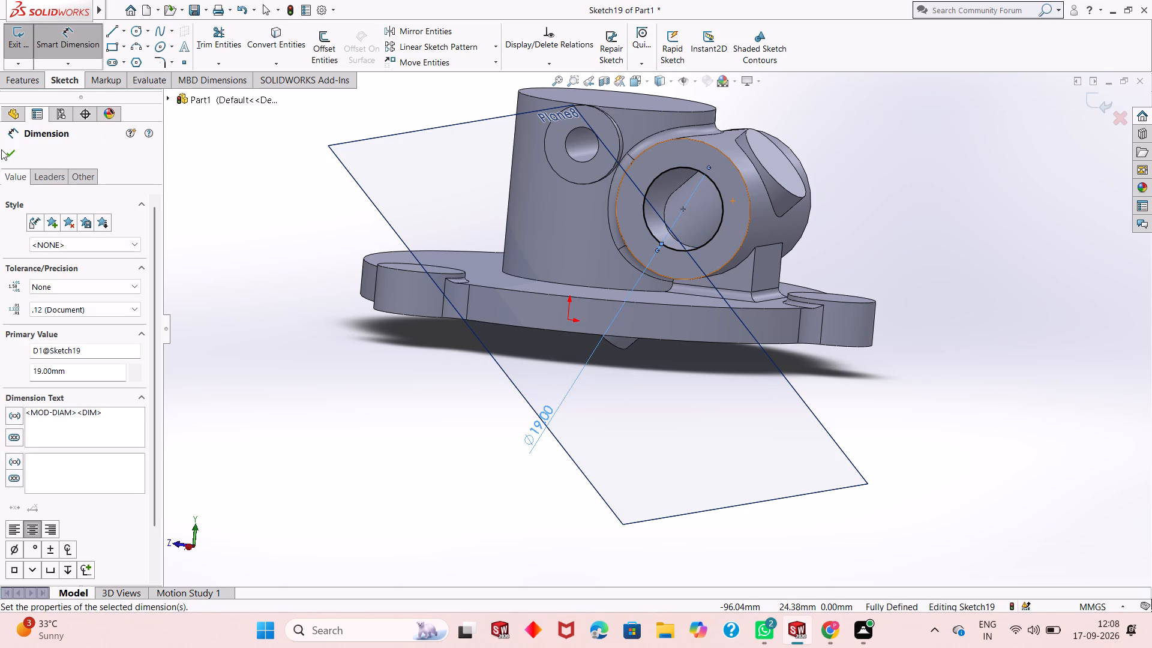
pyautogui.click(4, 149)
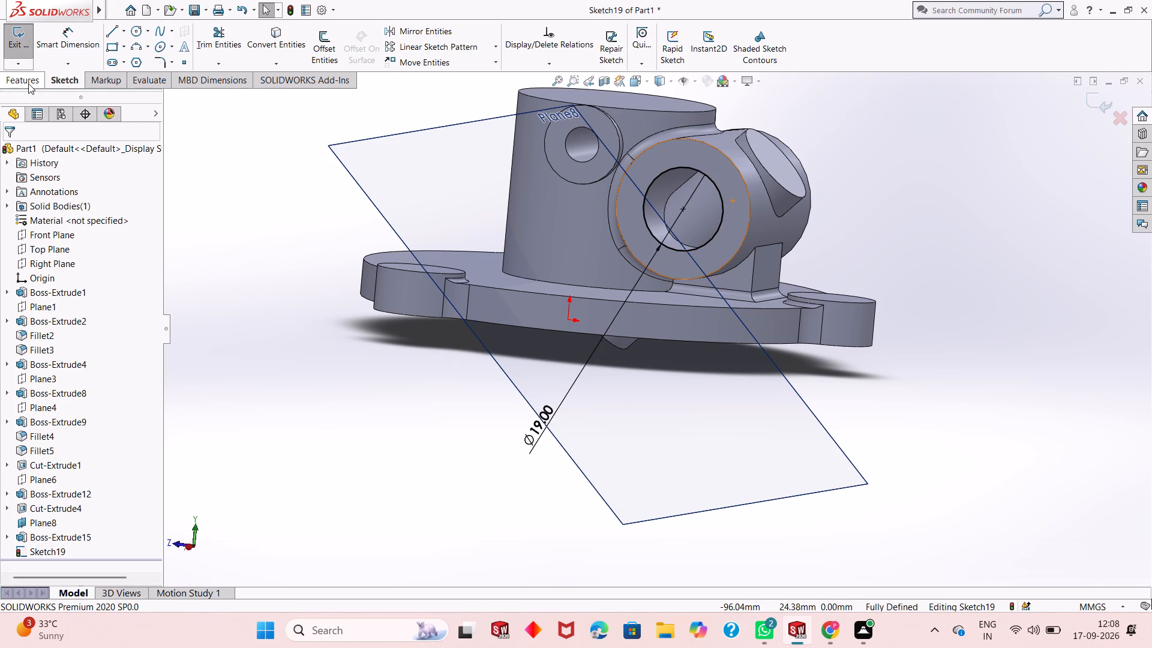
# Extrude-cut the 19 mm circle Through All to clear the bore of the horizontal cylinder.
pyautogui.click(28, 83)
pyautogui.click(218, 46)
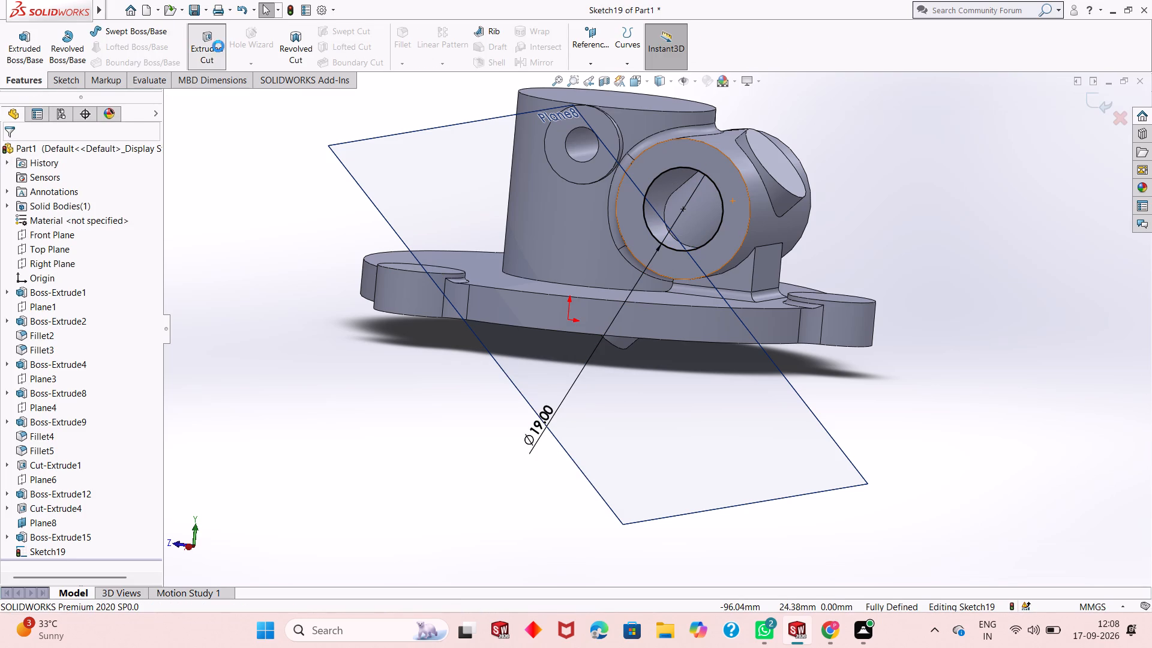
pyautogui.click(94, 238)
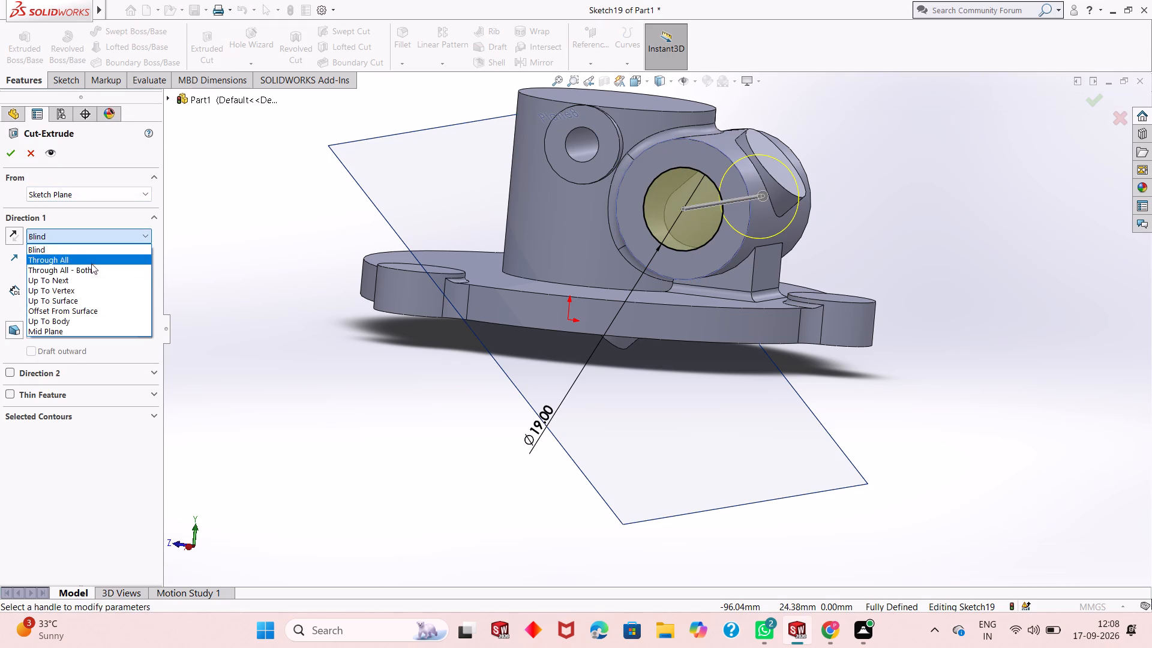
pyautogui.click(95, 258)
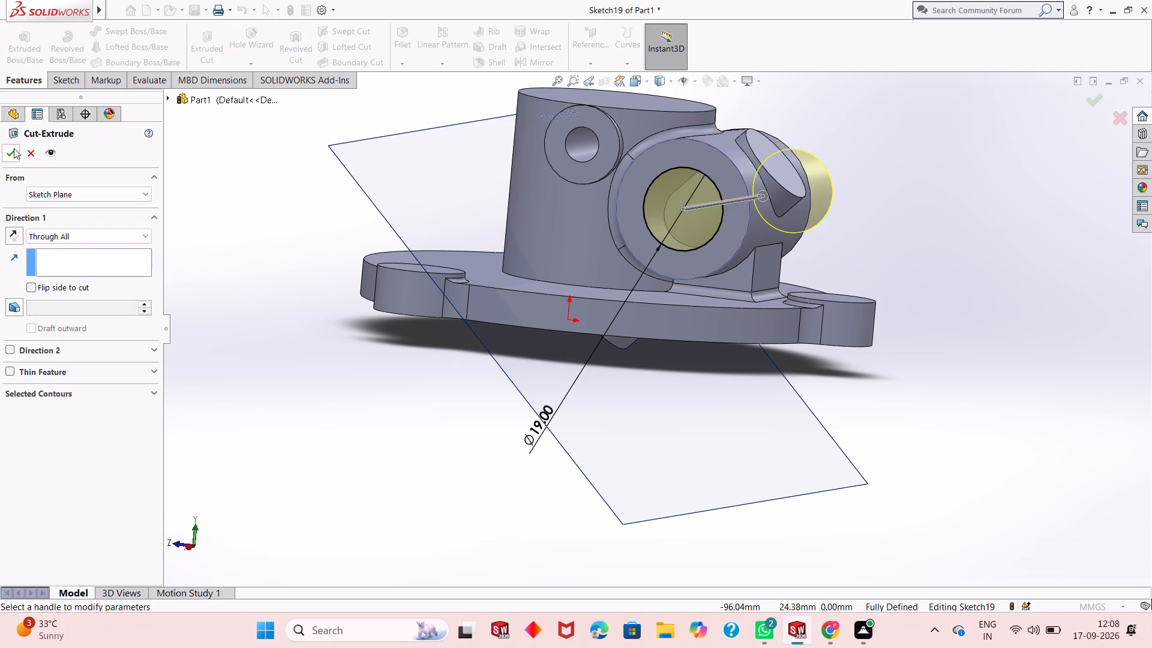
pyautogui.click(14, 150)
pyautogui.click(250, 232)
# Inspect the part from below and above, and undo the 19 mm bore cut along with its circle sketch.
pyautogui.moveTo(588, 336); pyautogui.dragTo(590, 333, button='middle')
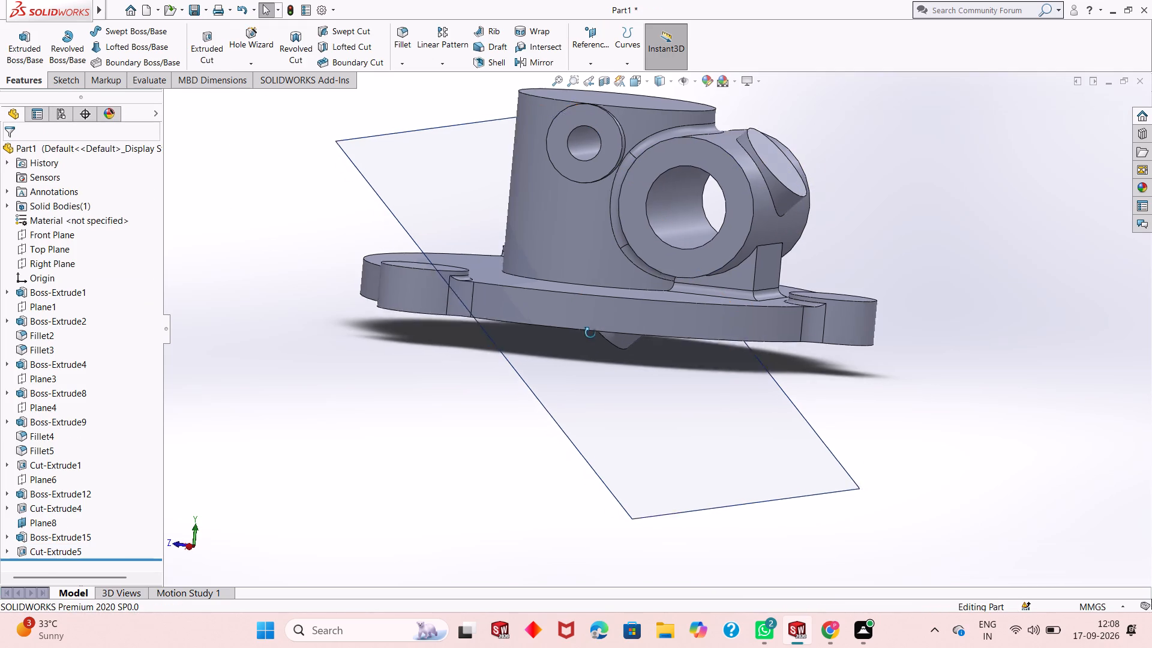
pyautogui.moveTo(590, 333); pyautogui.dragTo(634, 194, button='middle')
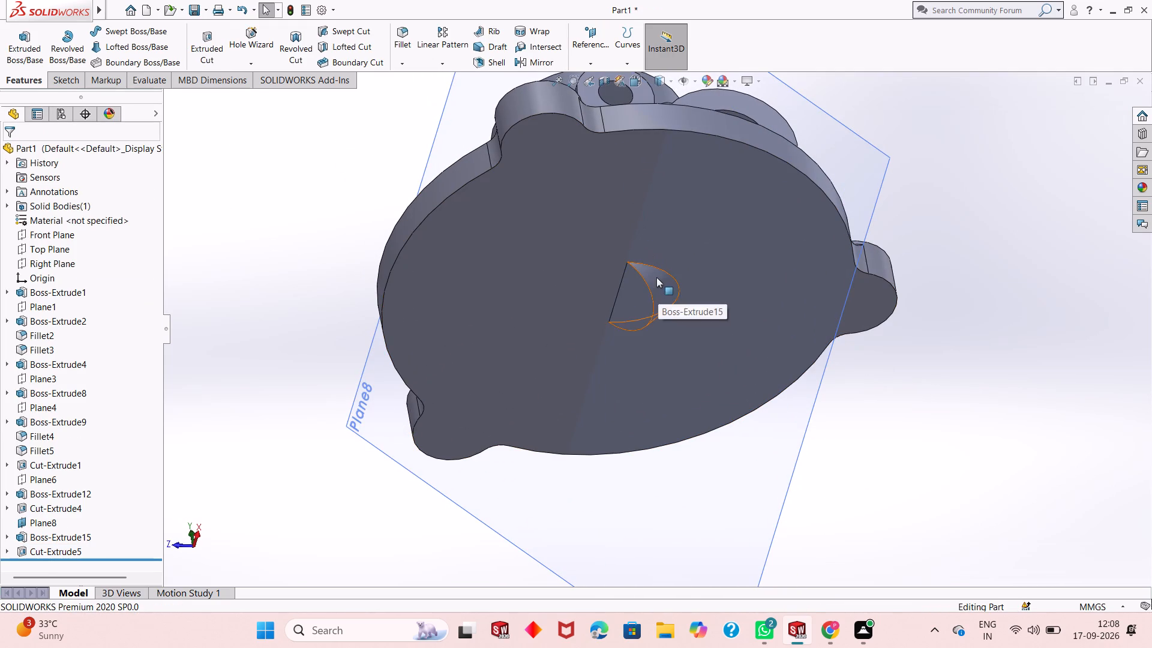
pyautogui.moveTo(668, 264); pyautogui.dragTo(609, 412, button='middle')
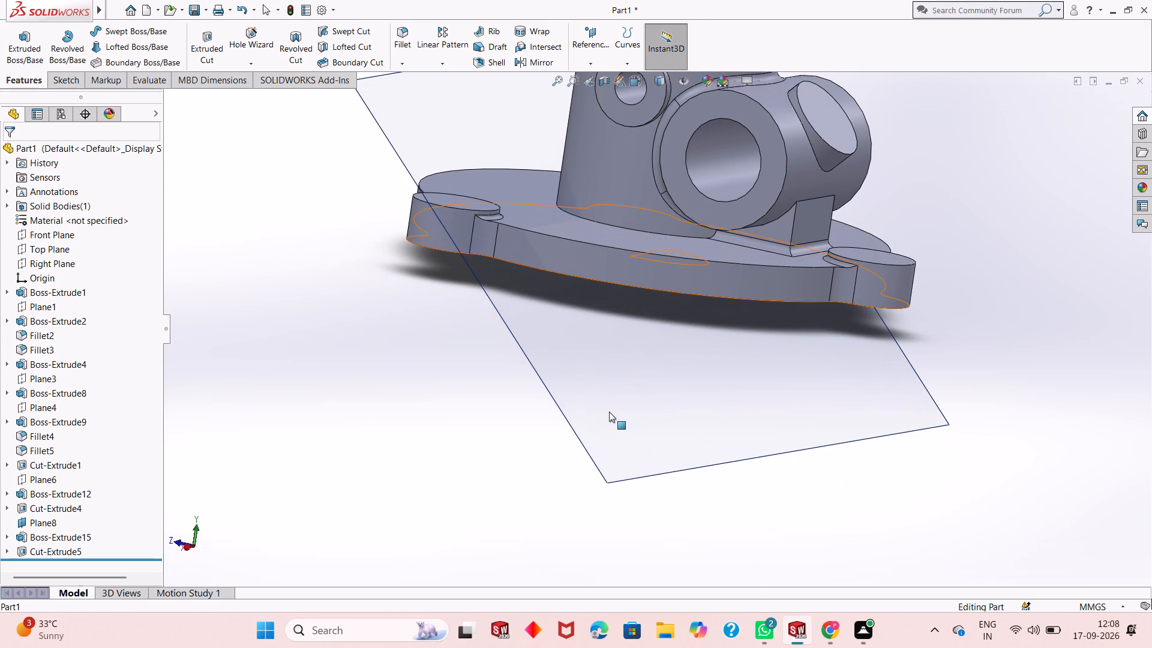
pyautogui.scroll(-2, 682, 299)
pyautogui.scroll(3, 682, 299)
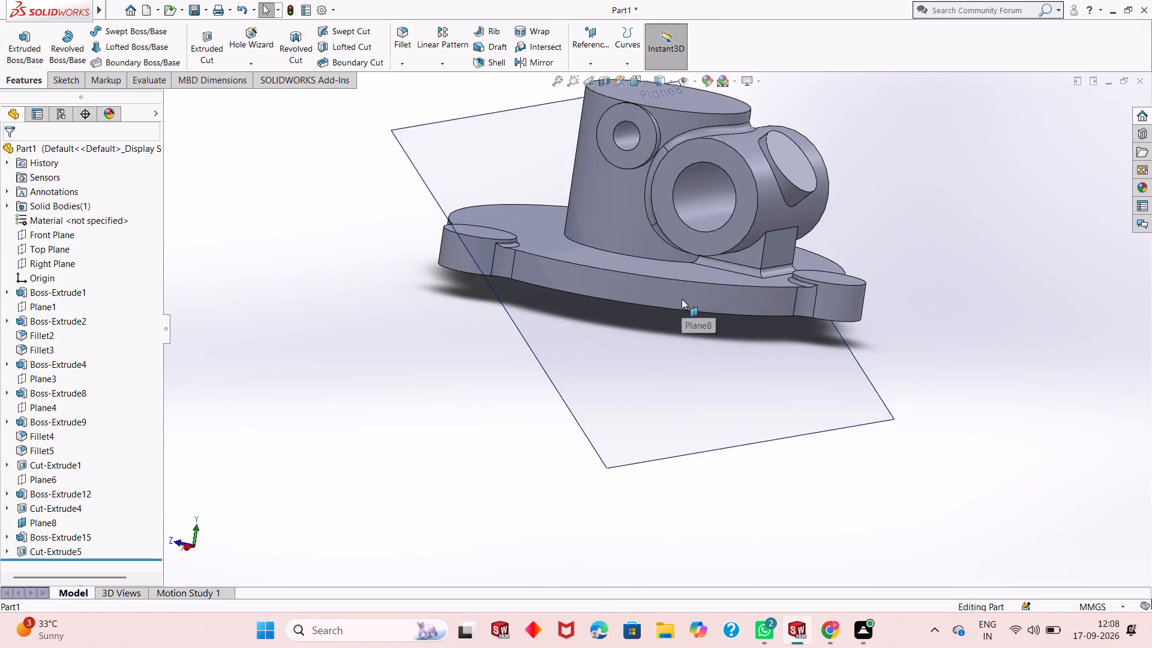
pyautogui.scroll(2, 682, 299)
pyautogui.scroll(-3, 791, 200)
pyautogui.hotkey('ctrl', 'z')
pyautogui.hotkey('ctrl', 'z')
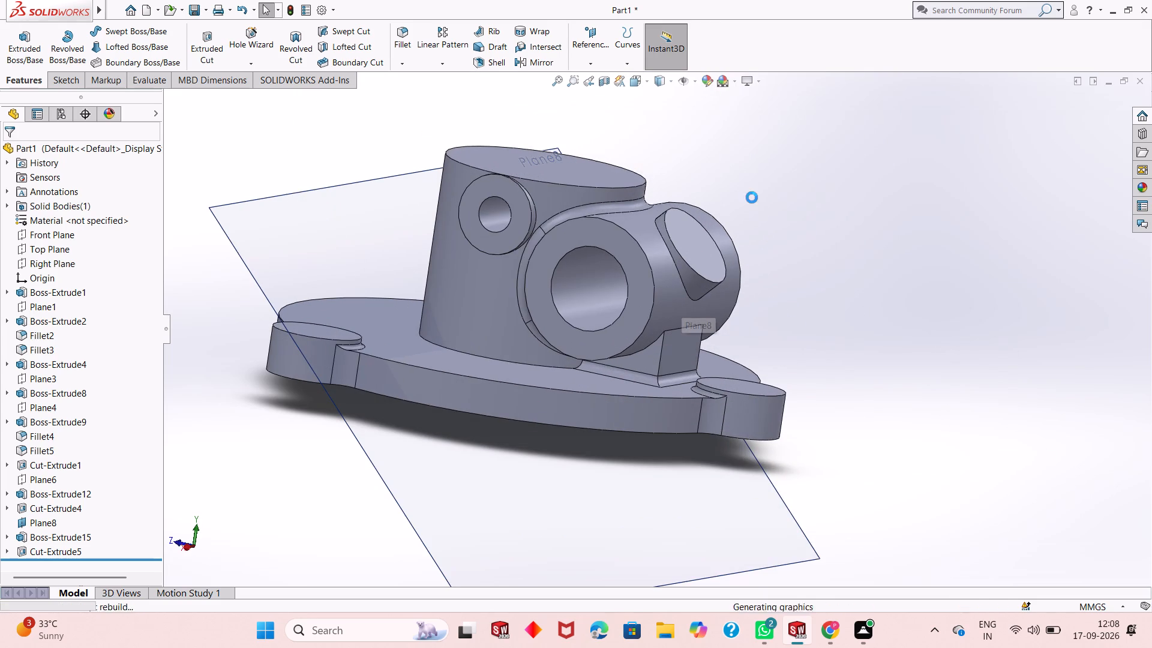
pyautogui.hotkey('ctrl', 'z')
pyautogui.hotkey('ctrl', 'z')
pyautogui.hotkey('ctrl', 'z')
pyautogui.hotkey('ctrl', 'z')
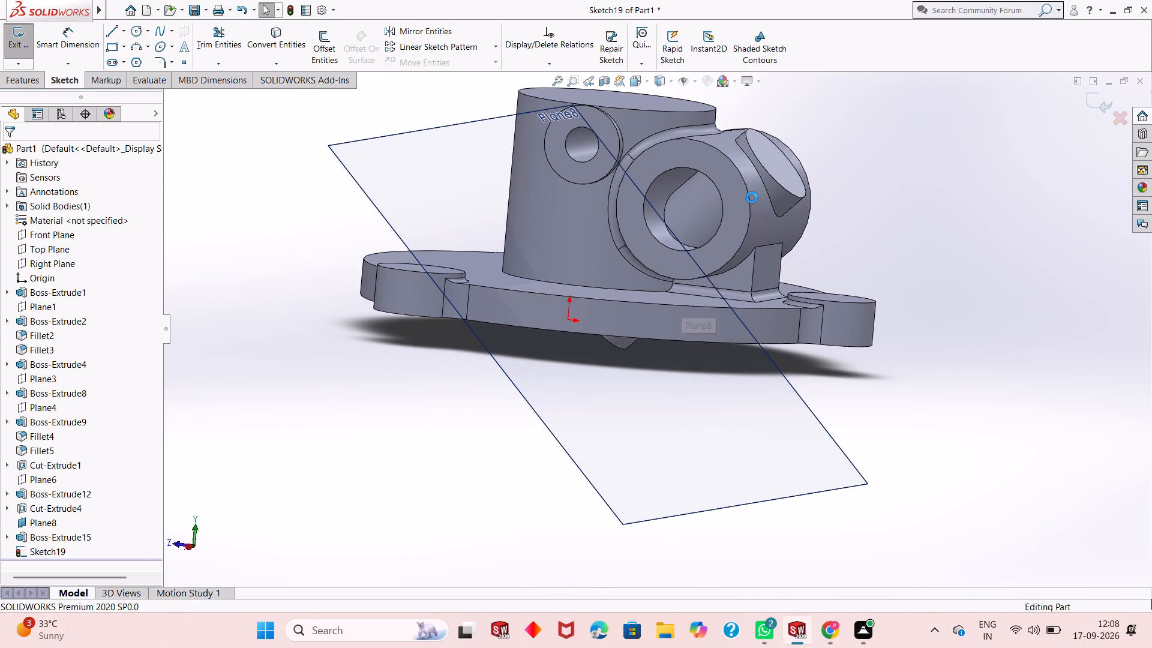
# Undo the angled 20 mm boss and its circle sketch, going back to the inclined reference plane.
pyautogui.hotkey('ctrl', 'z')
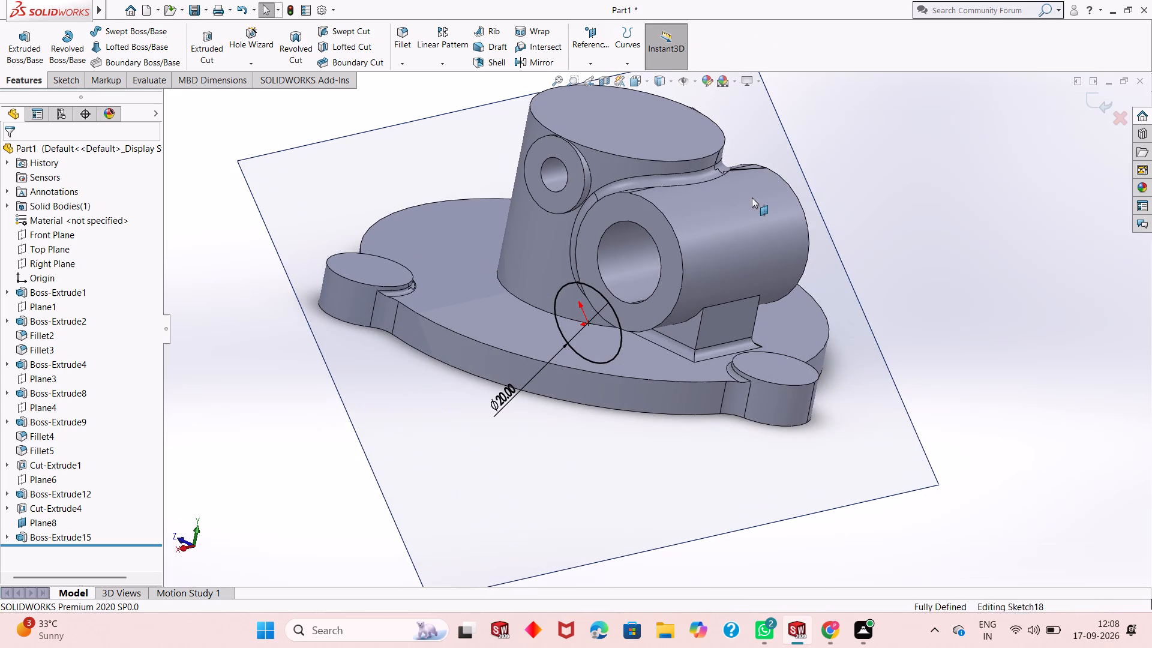
pyautogui.hotkey('ctrl', 'z')
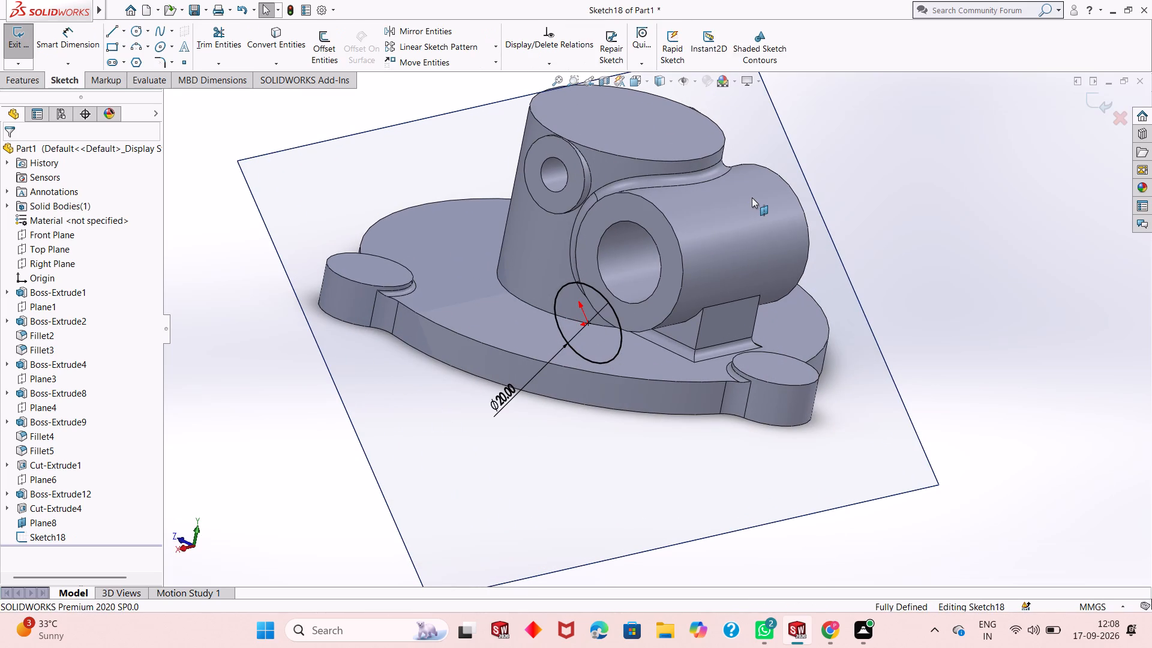
pyautogui.hotkey('ctrl', 'z')
pyautogui.hotkey('ctrl', 'z')
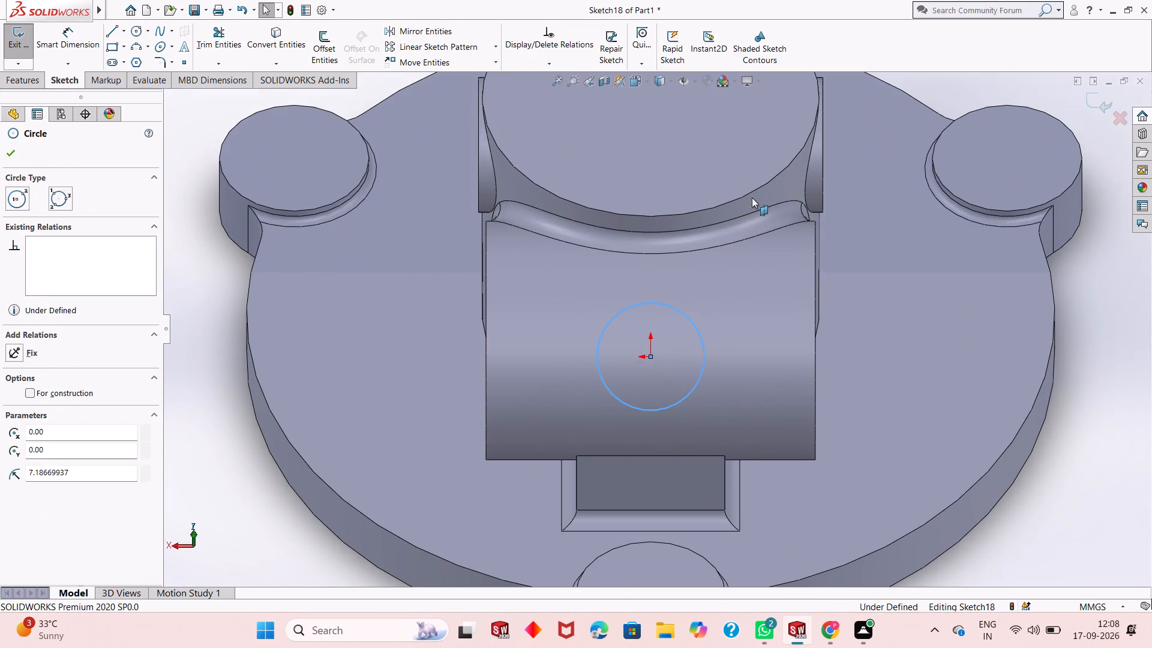
pyautogui.hotkey('ctrl', 'z')
pyautogui.hotkey('ctrl', 'z')
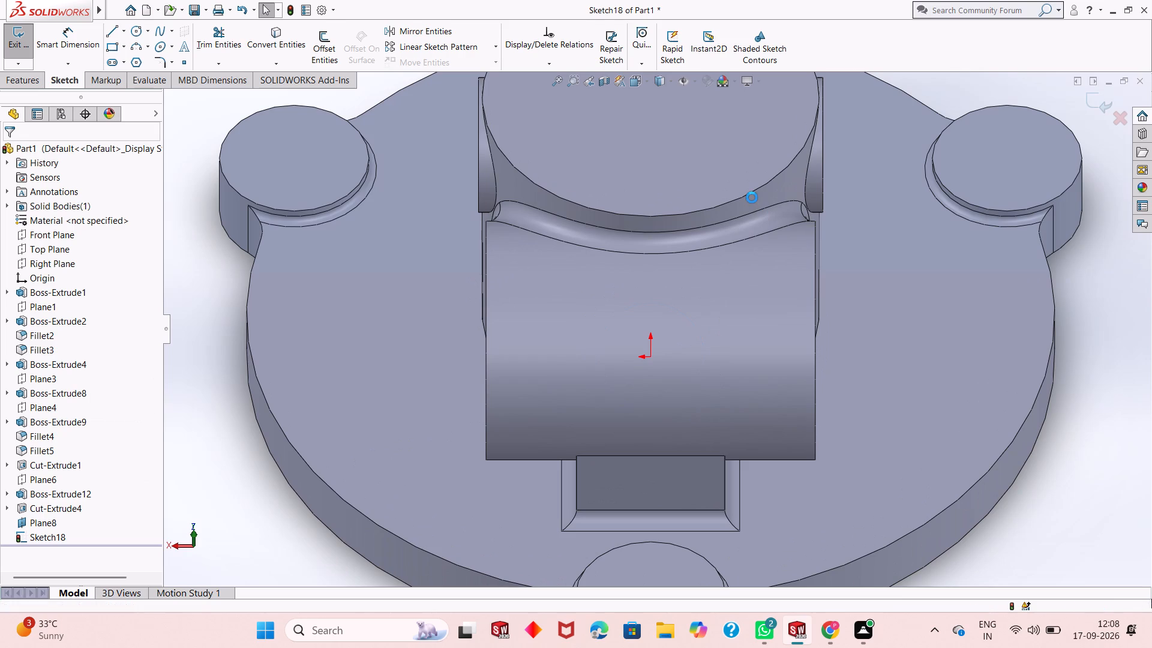
# Open the inclined reference plane's definition and examine its reference and constraint settings.
pyautogui.moveTo(685, 329); pyautogui.dragTo(741, 195, button='middle')
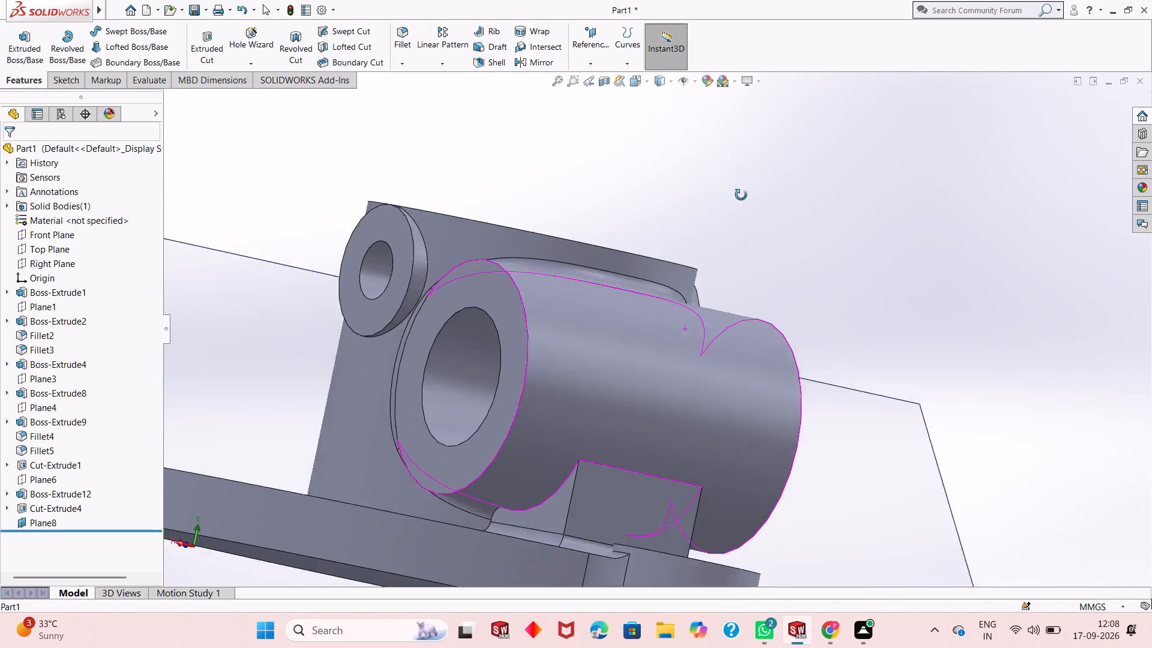
pyautogui.moveTo(741, 195); pyautogui.dragTo(743, 192, button='middle')
pyautogui.scroll(8, 720, 226)
pyautogui.moveTo(618, 304); pyautogui.dragTo(632, 385, button='middle')
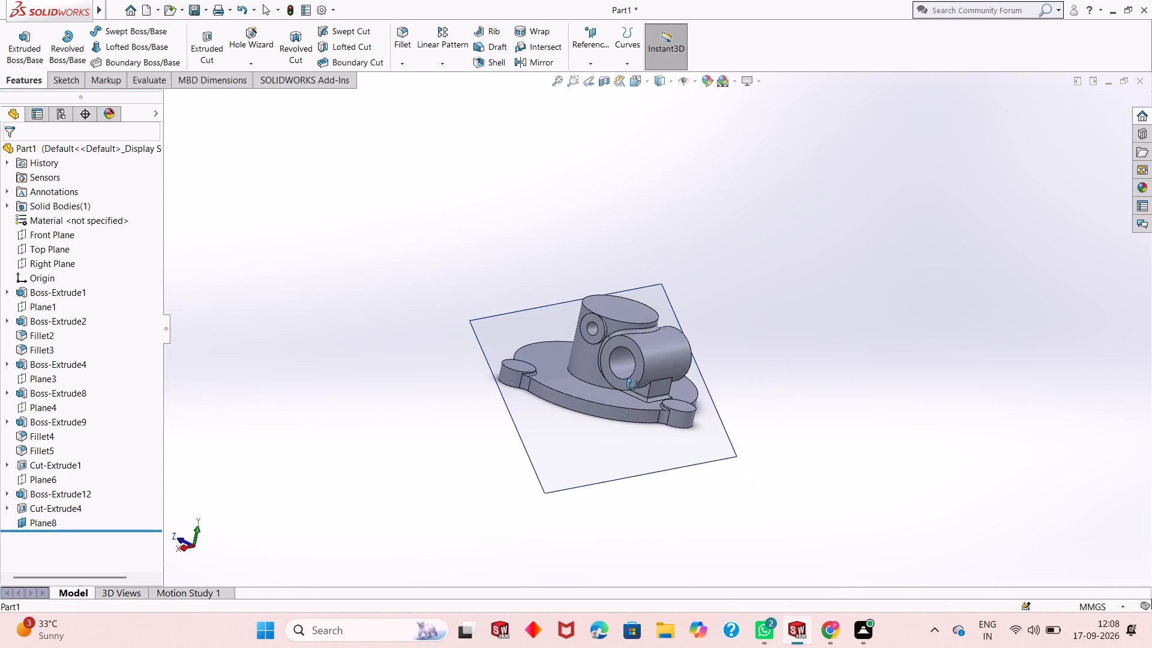
pyautogui.moveTo(632, 385); pyautogui.dragTo(633, 385, button='middle')
pyautogui.scroll(1, 633, 385)
pyautogui.click(520, 338)
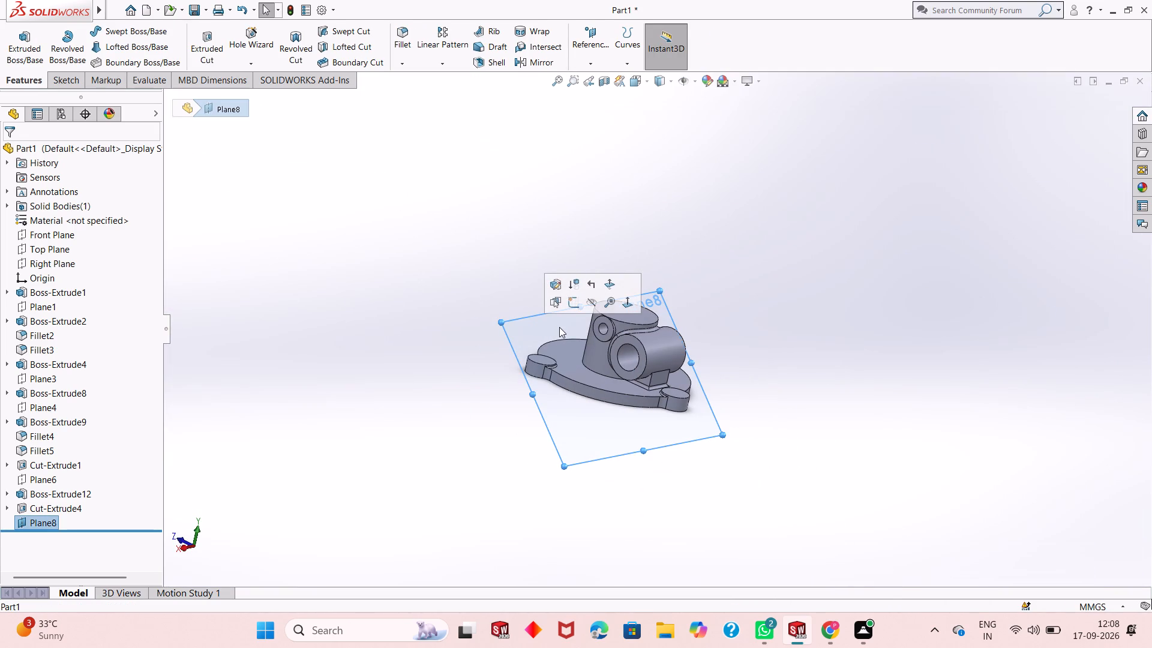
pyautogui.click(555, 278)
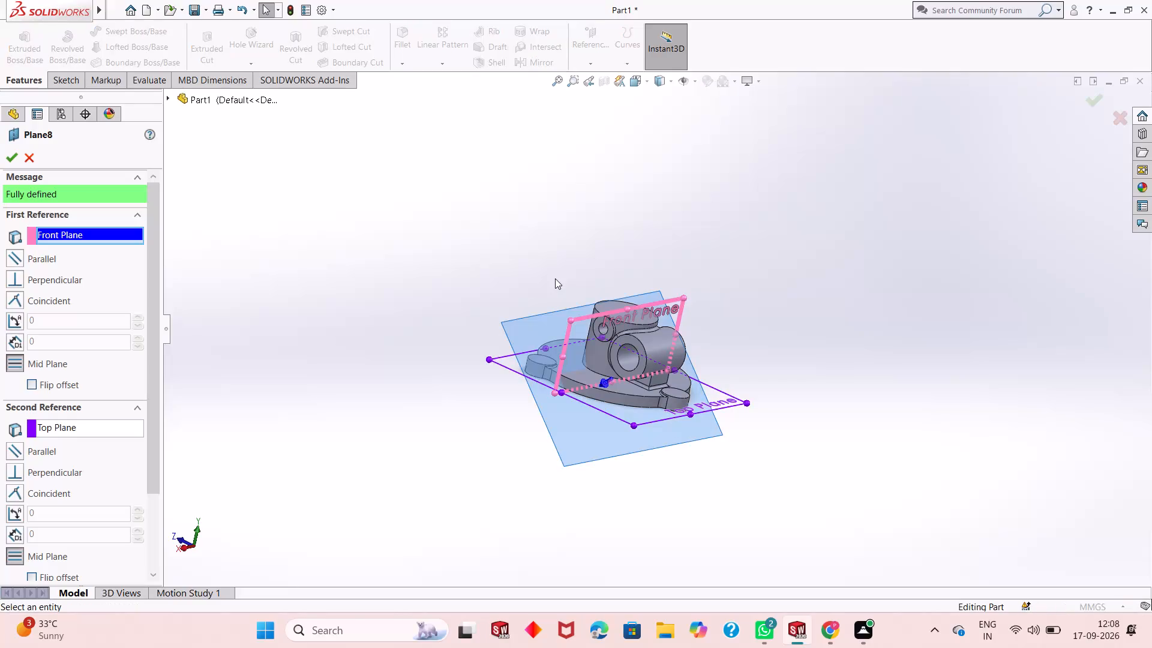
pyautogui.scroll(-3, 710, 401)
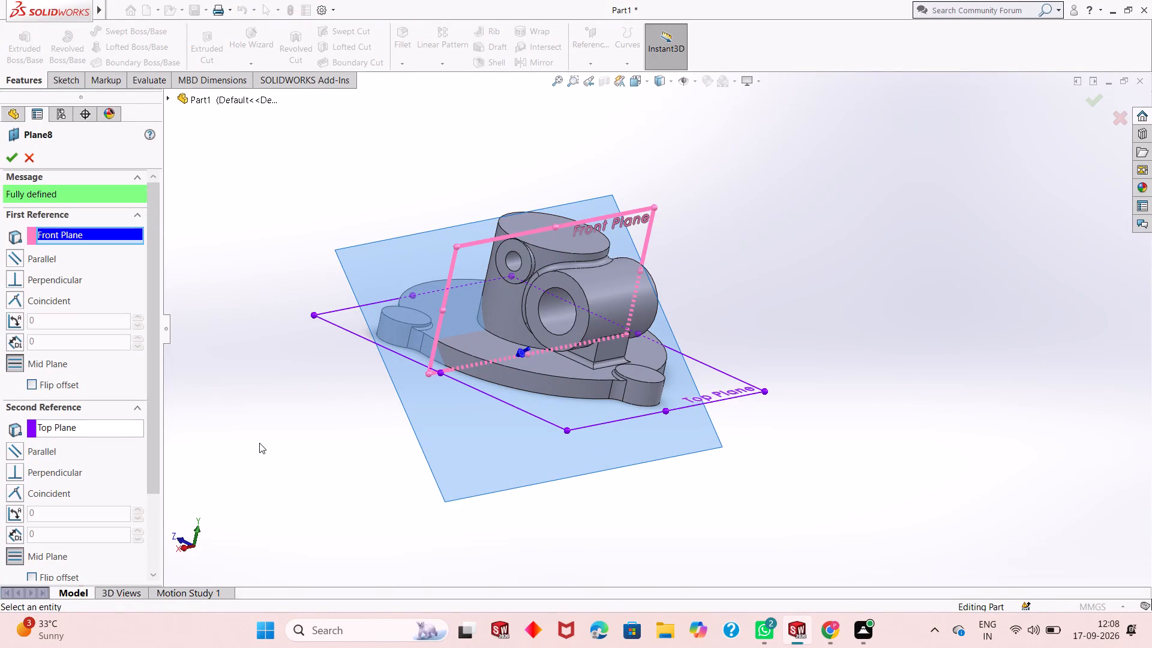
pyautogui.click(76, 229)
pyautogui.click(83, 232)
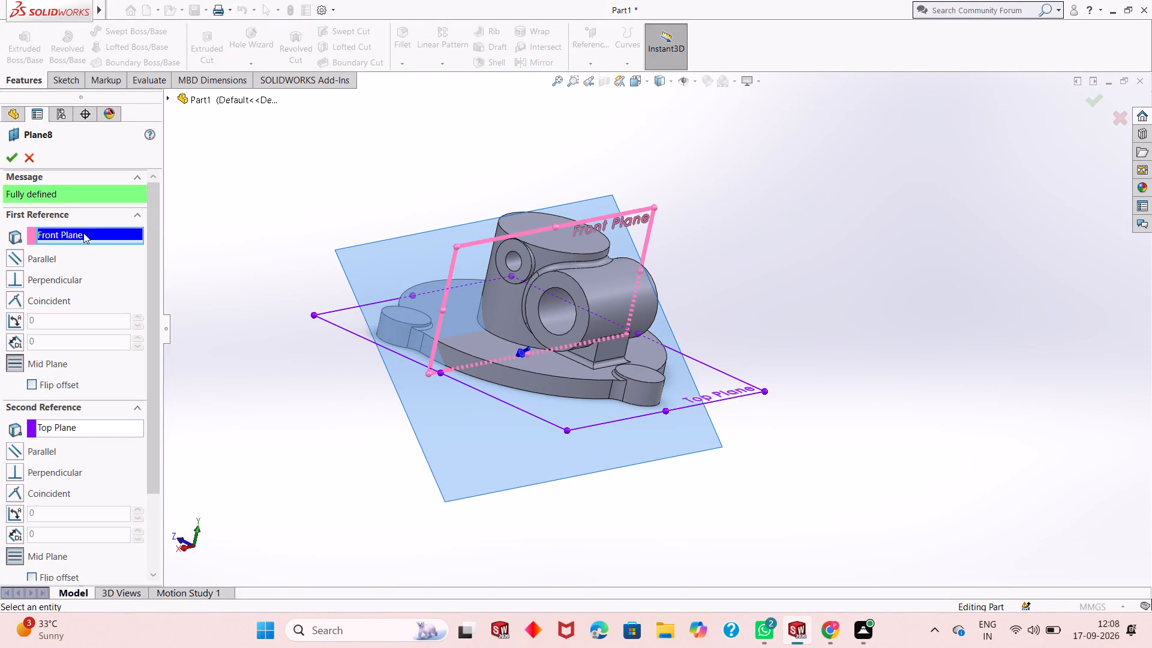
pyautogui.click(34, 234)
pyautogui.click(75, 248)
pyautogui.click(88, 241)
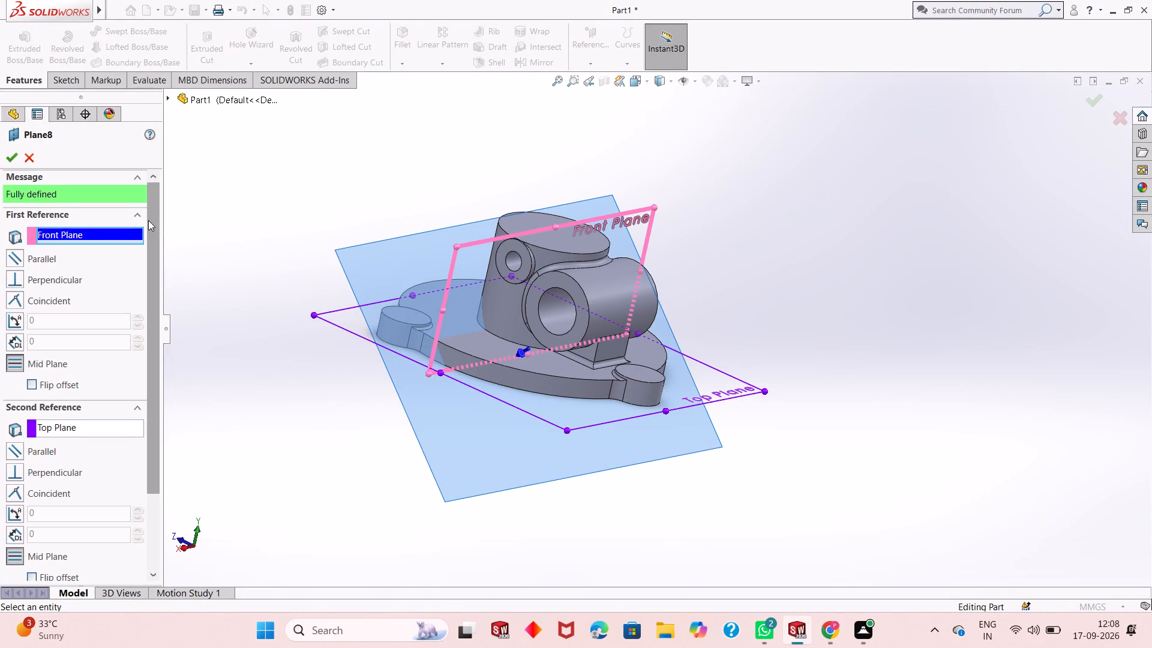
pyautogui.click(130, 214)
pyautogui.click(130, 214)
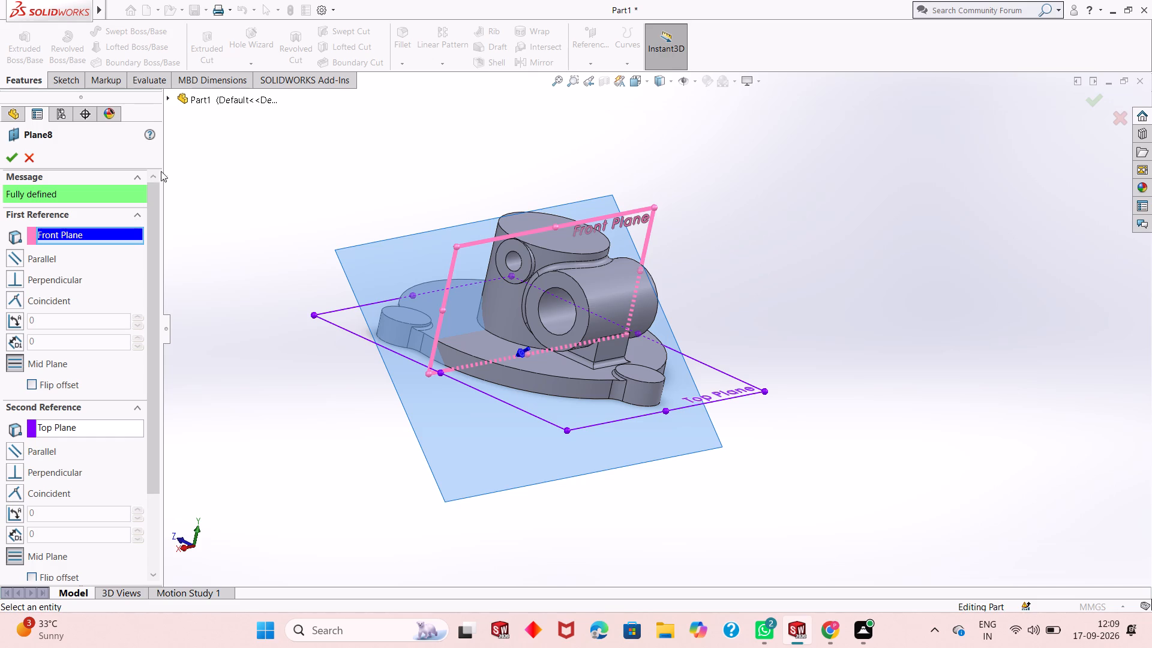
pyautogui.click(137, 175)
pyautogui.click(137, 175)
pyautogui.click(27, 158)
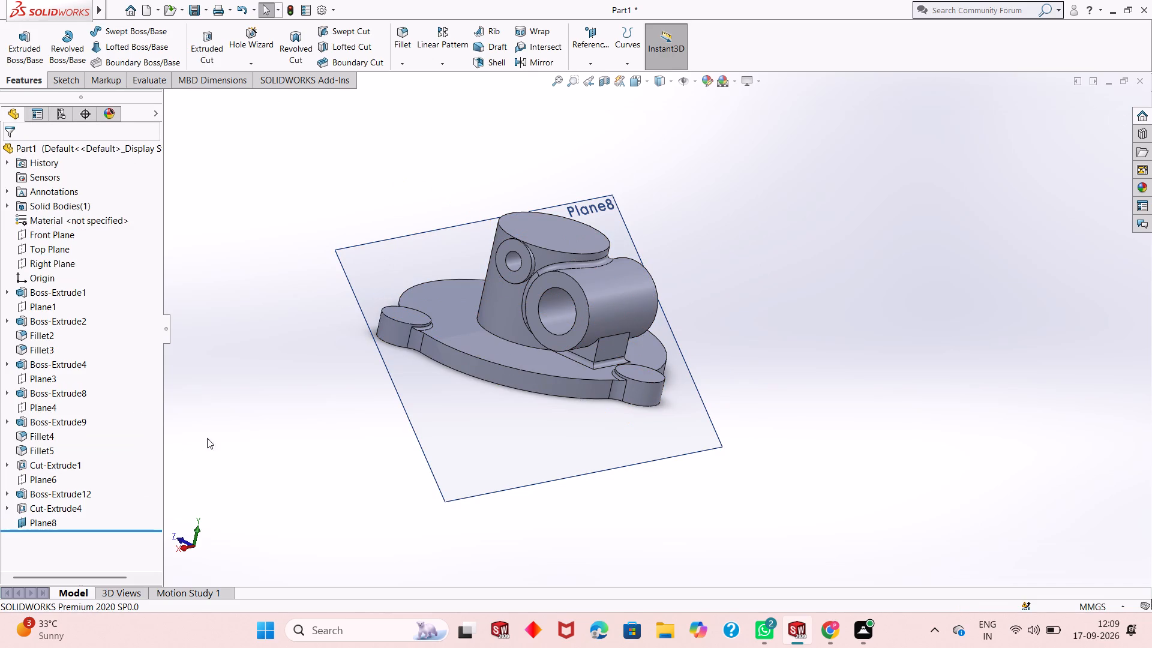
# Undo the creation of the inclined reference plane.
pyautogui.hotkey('ctrl', 'z')
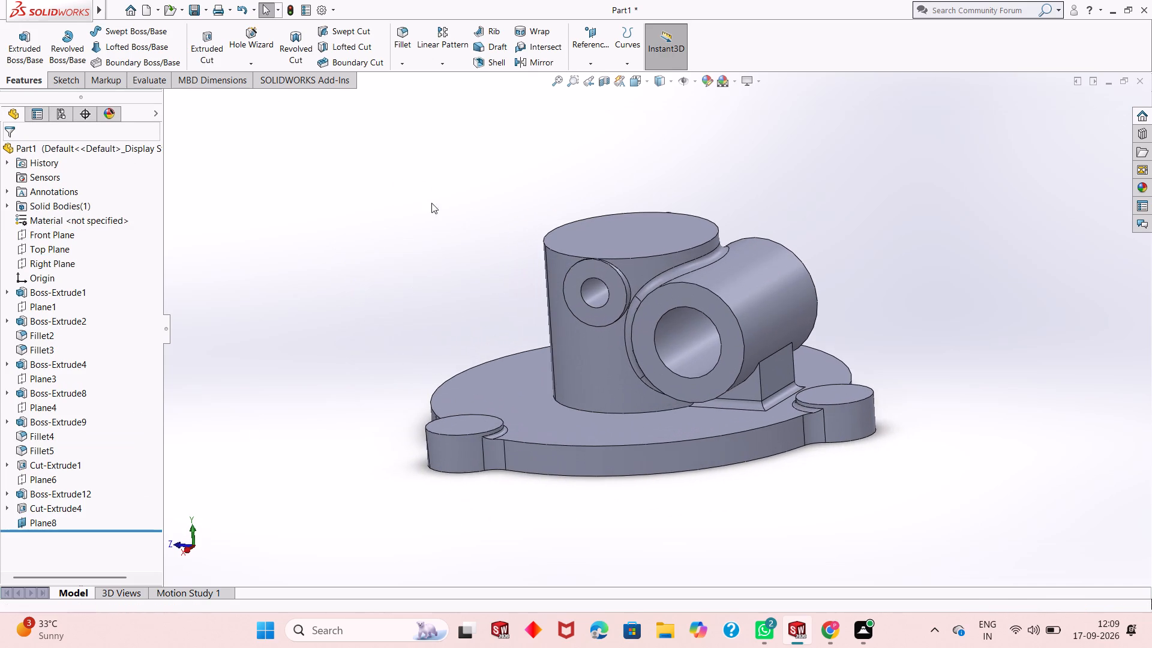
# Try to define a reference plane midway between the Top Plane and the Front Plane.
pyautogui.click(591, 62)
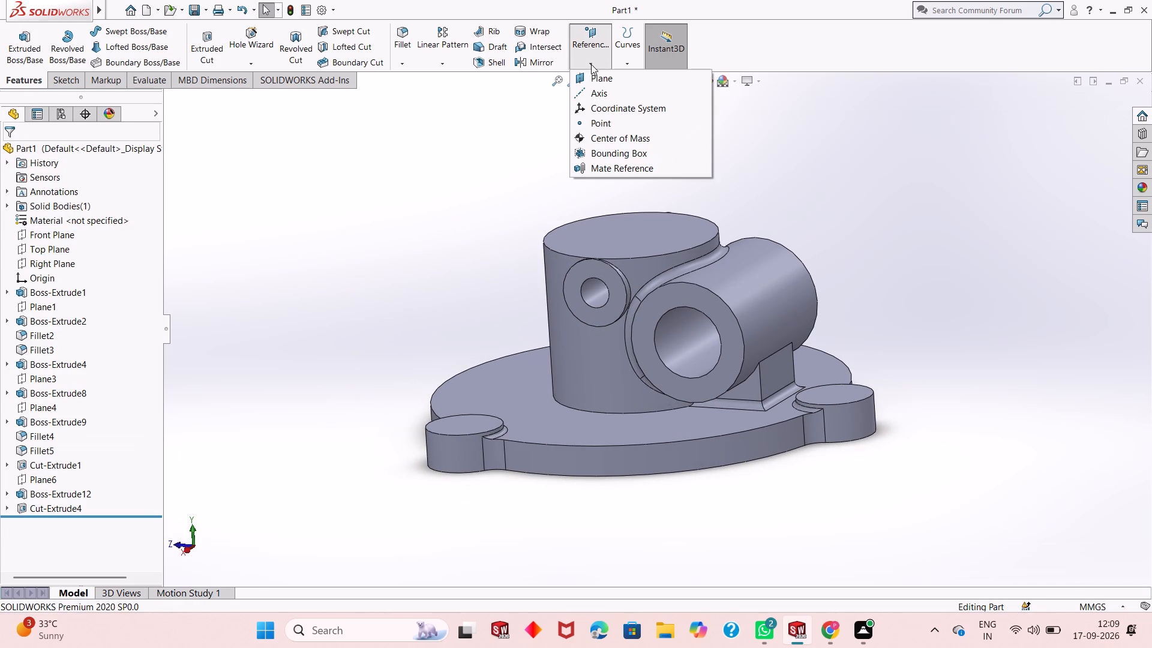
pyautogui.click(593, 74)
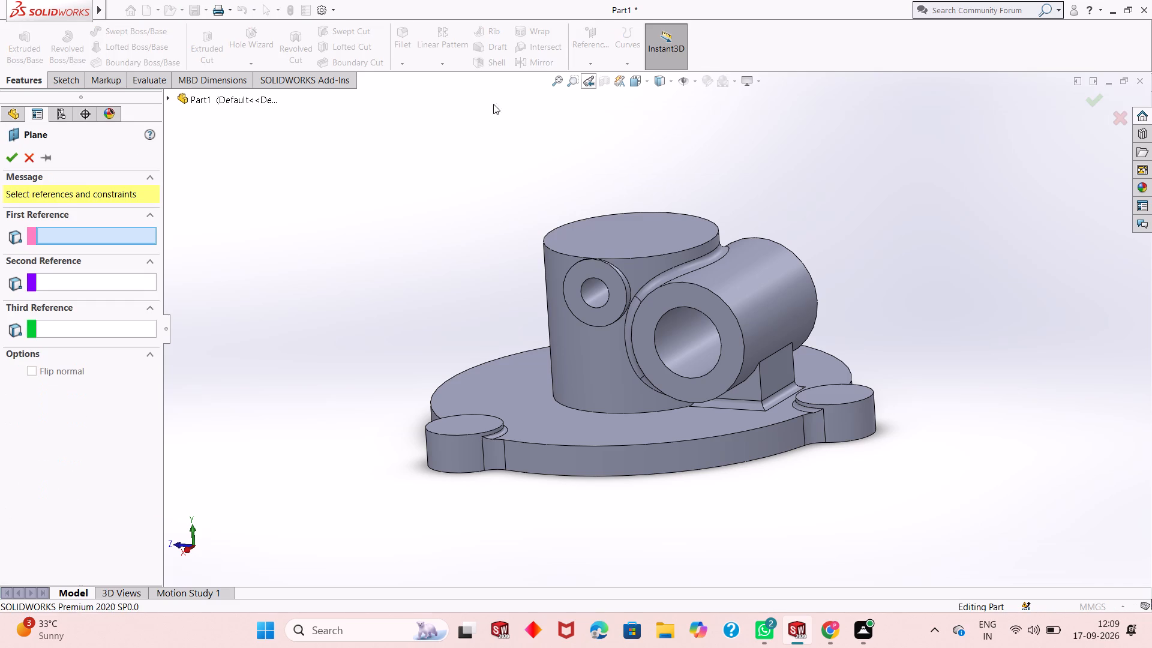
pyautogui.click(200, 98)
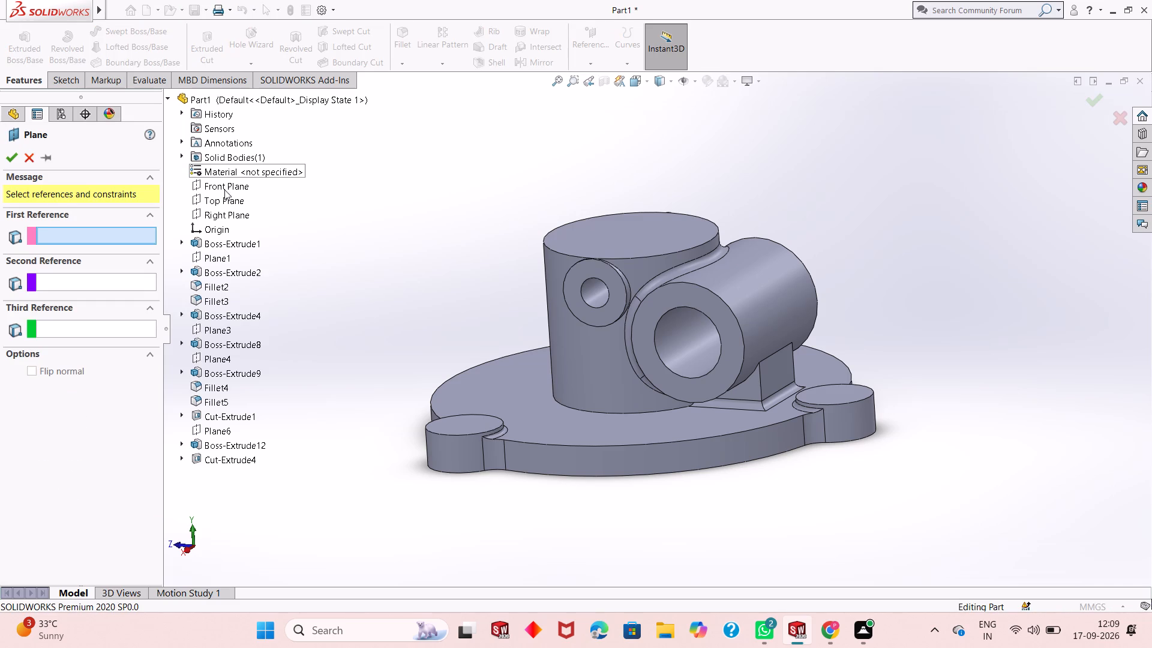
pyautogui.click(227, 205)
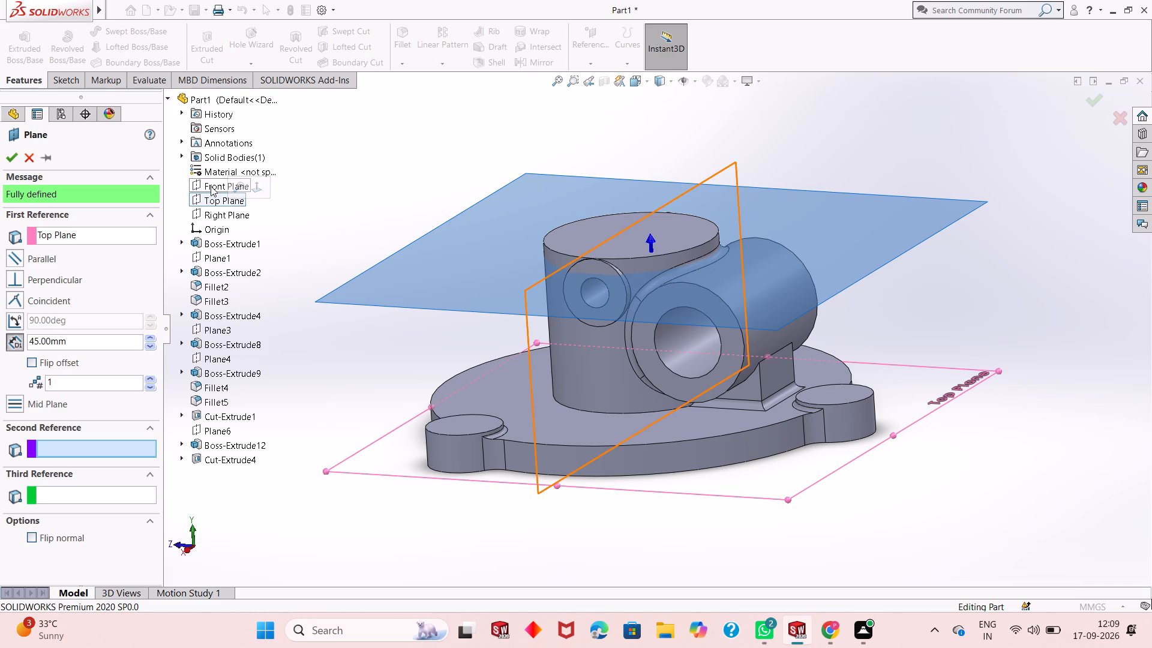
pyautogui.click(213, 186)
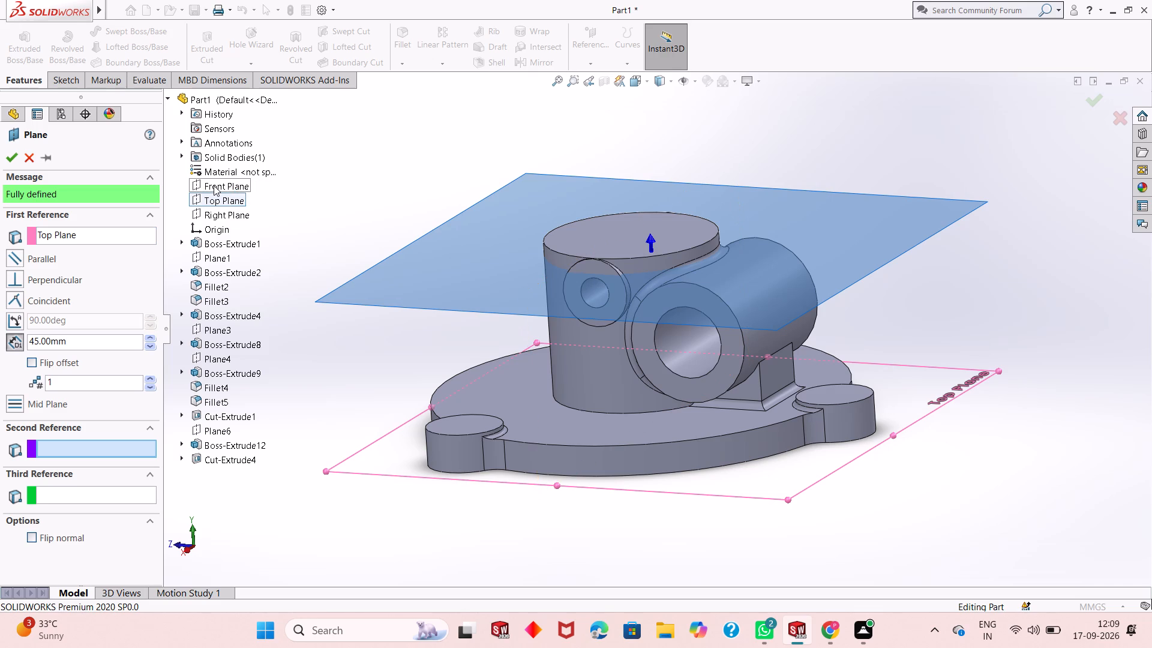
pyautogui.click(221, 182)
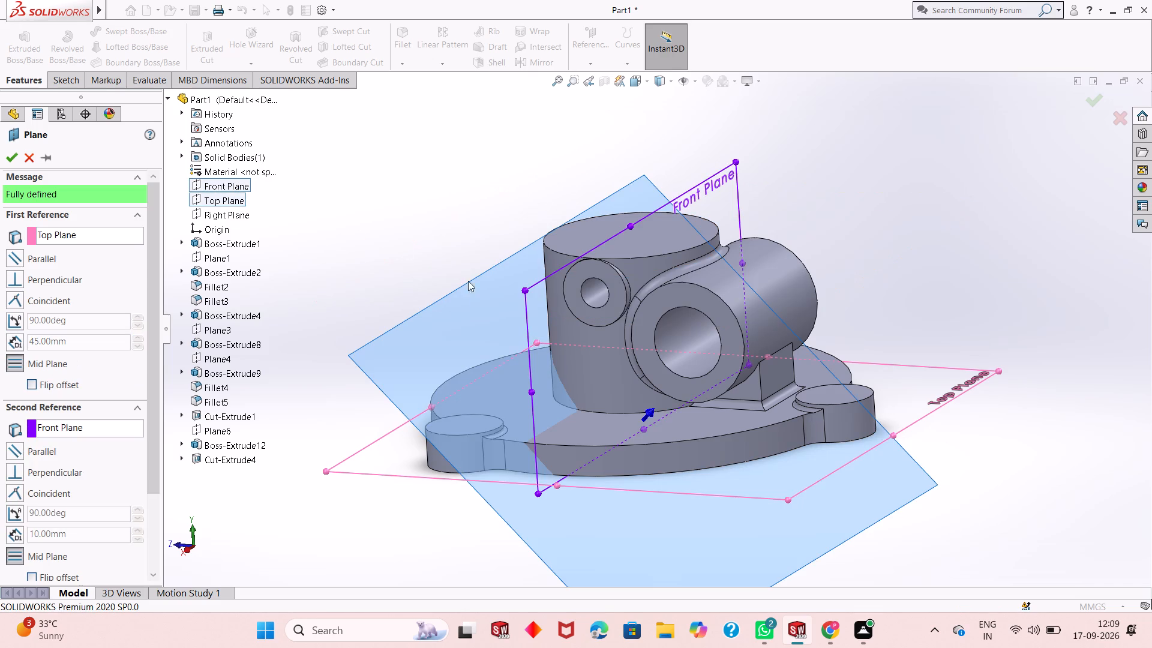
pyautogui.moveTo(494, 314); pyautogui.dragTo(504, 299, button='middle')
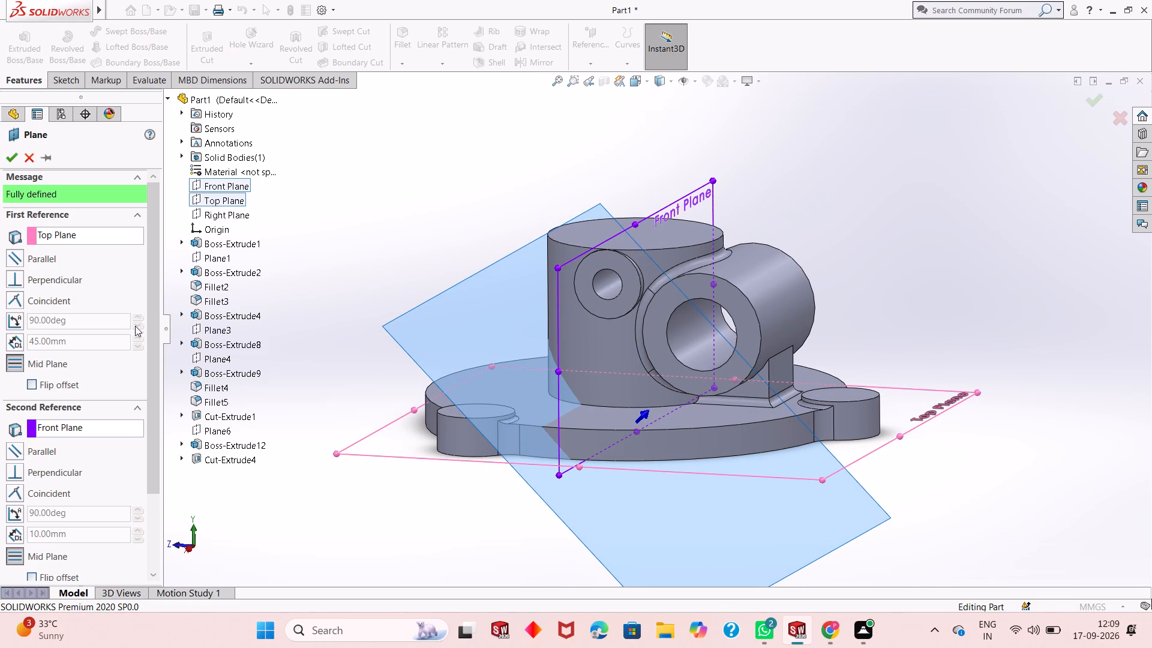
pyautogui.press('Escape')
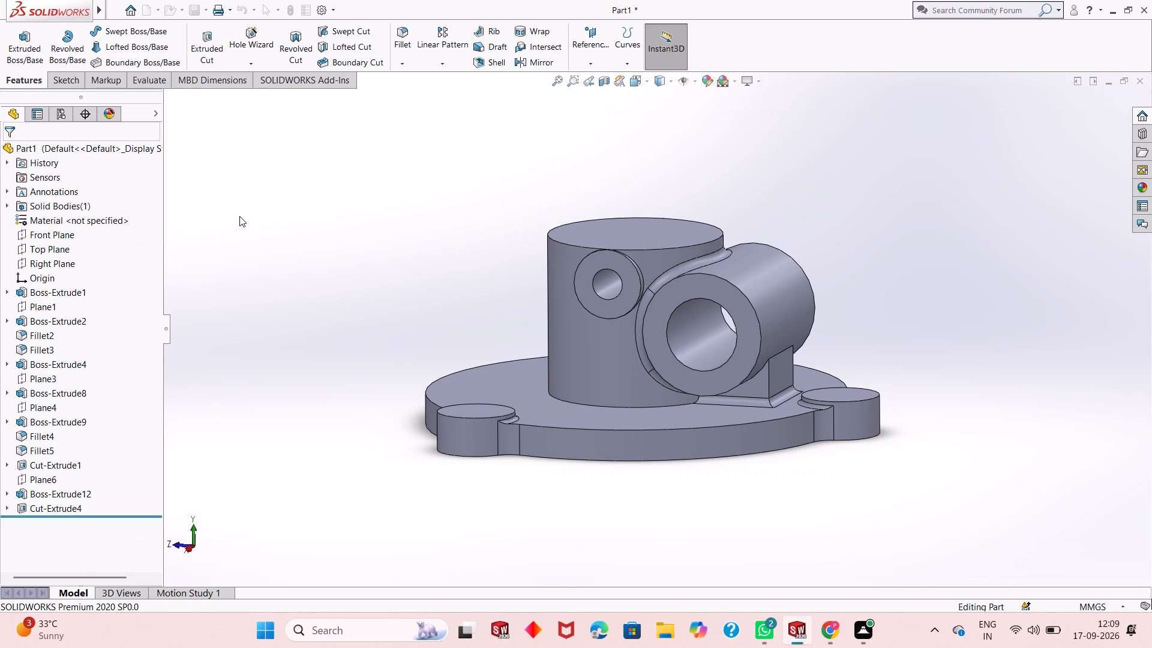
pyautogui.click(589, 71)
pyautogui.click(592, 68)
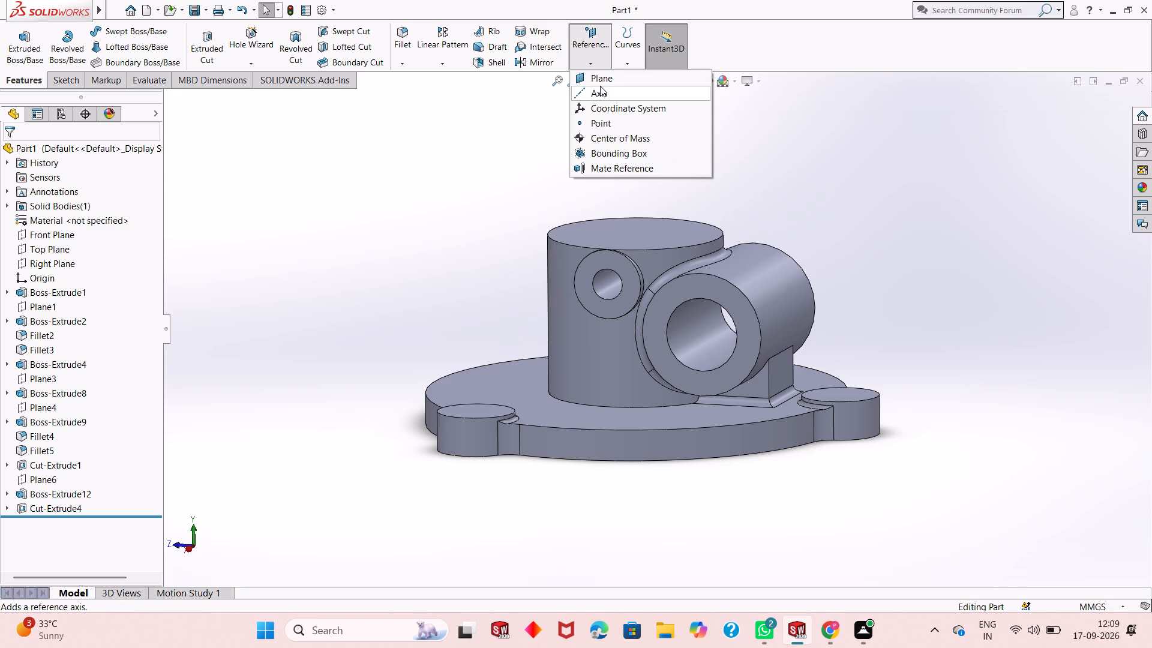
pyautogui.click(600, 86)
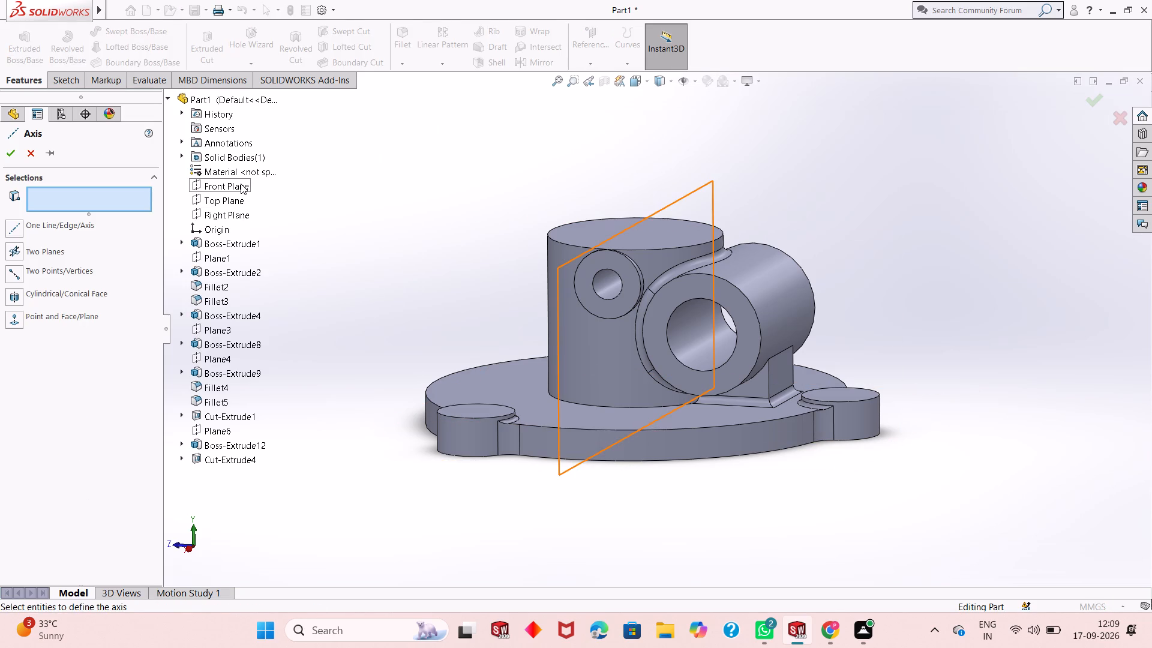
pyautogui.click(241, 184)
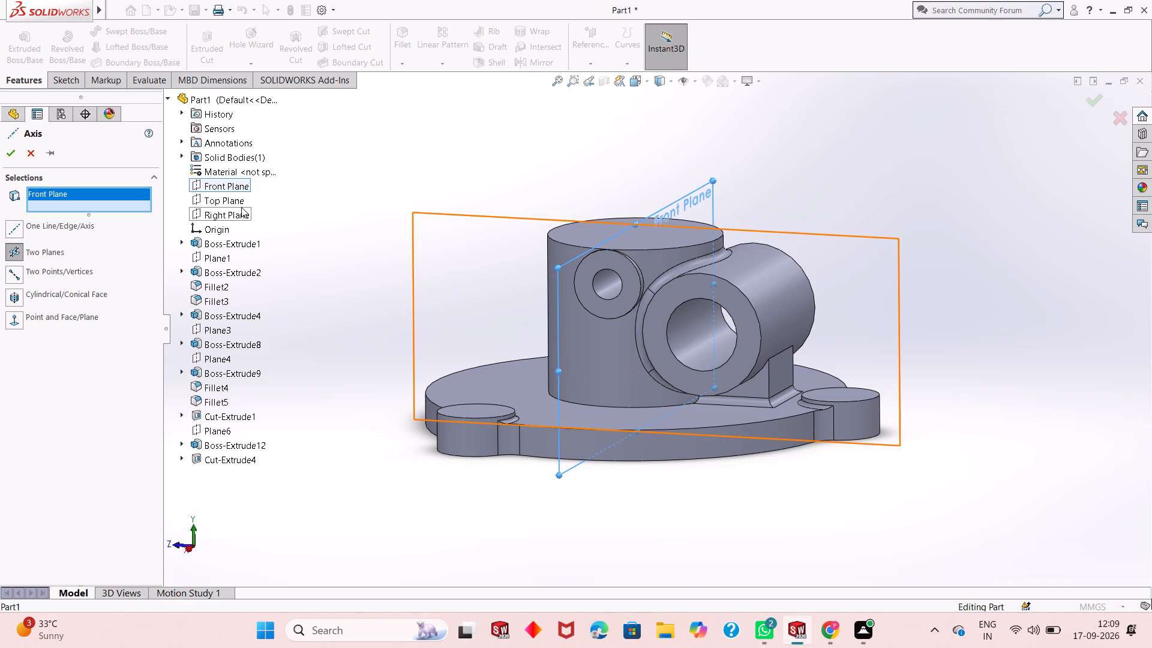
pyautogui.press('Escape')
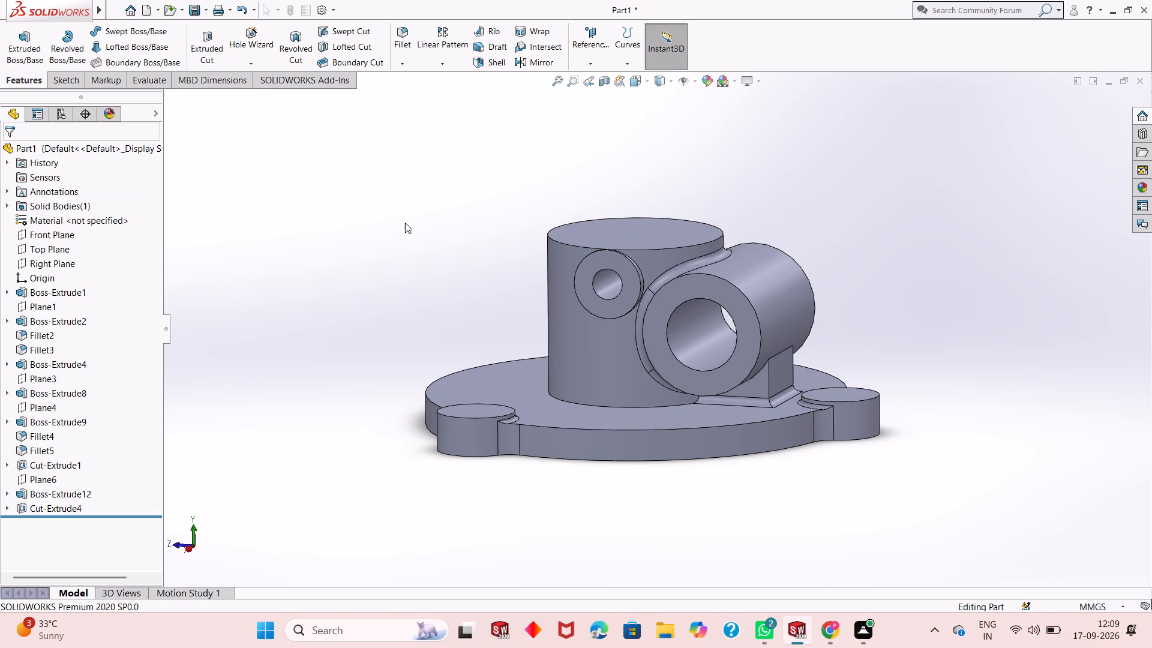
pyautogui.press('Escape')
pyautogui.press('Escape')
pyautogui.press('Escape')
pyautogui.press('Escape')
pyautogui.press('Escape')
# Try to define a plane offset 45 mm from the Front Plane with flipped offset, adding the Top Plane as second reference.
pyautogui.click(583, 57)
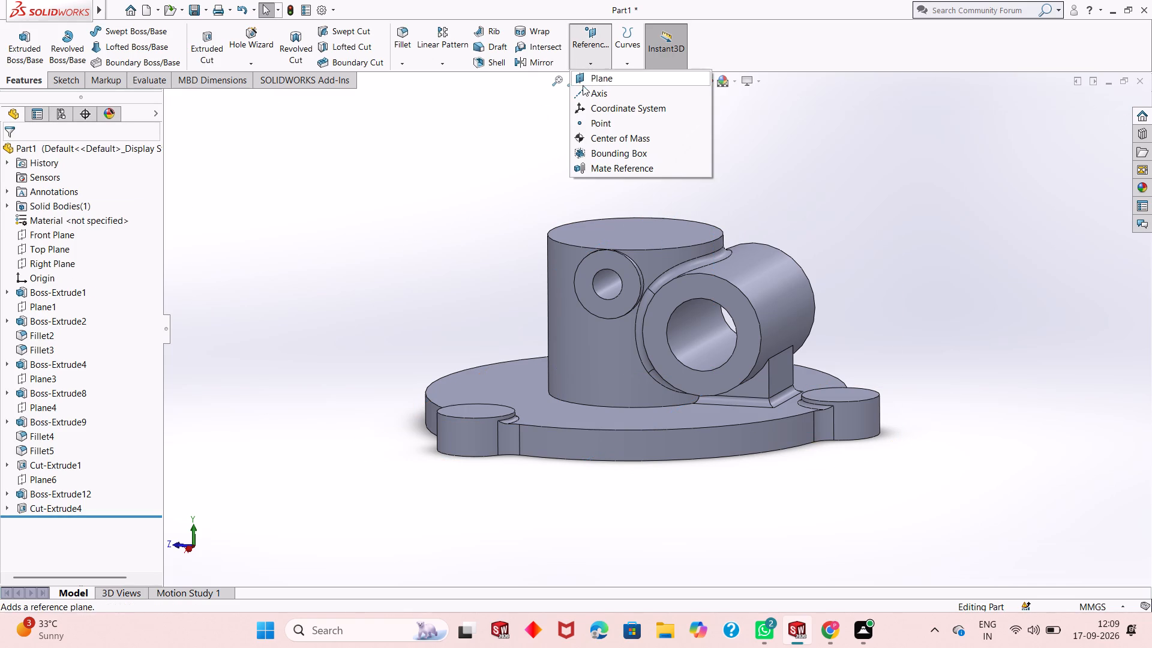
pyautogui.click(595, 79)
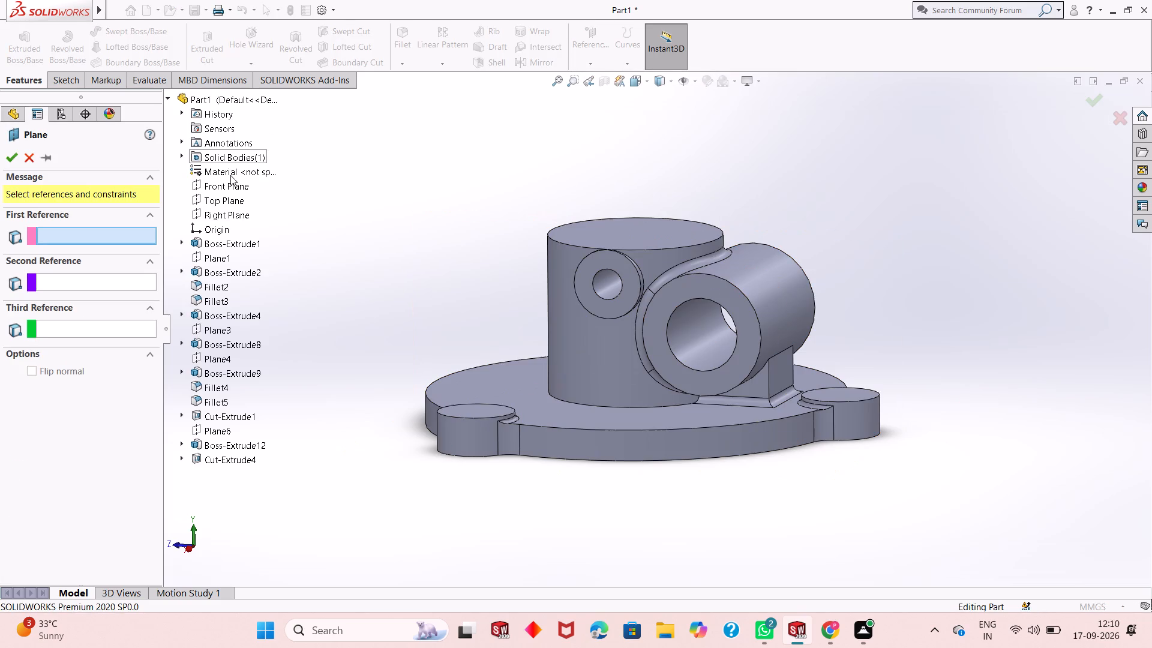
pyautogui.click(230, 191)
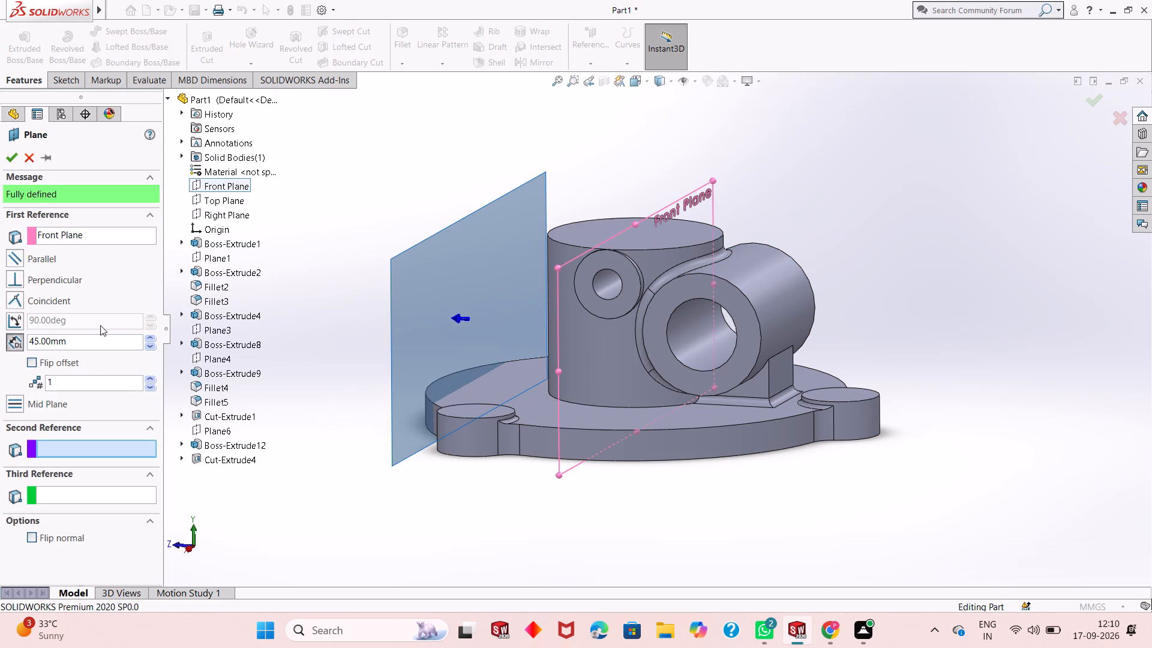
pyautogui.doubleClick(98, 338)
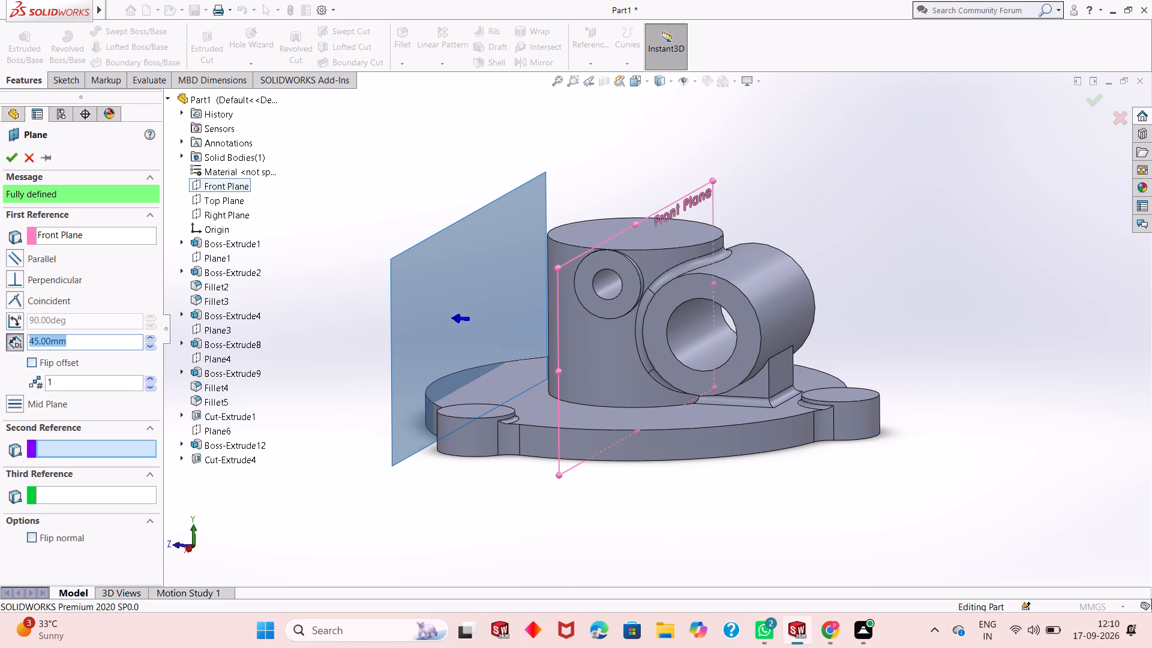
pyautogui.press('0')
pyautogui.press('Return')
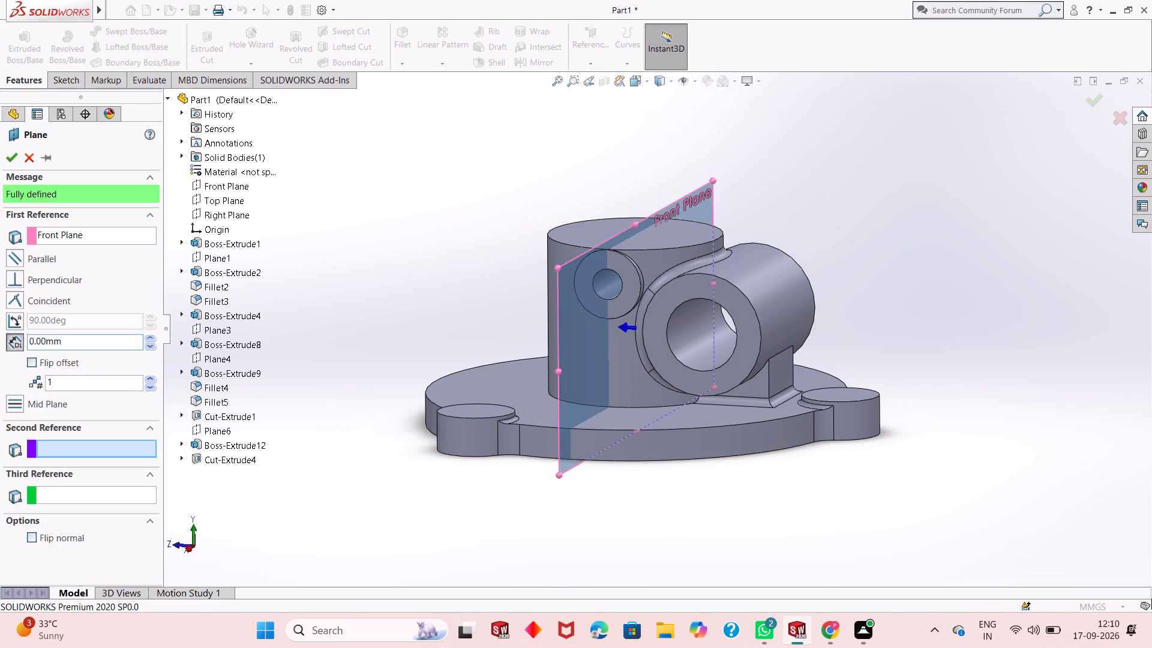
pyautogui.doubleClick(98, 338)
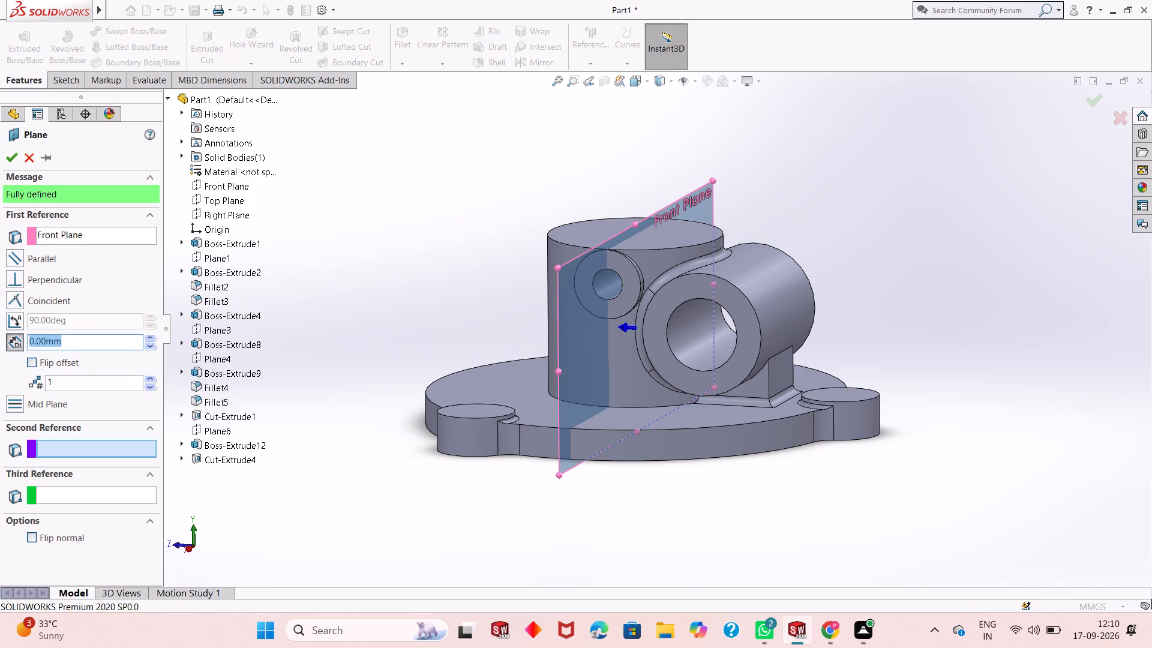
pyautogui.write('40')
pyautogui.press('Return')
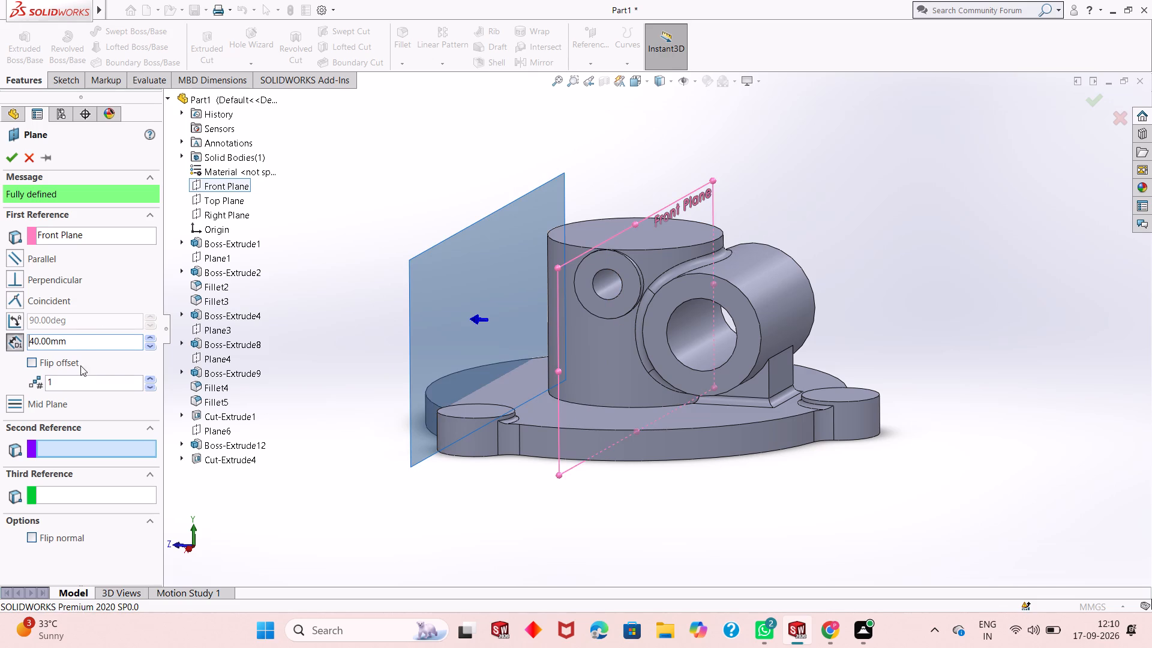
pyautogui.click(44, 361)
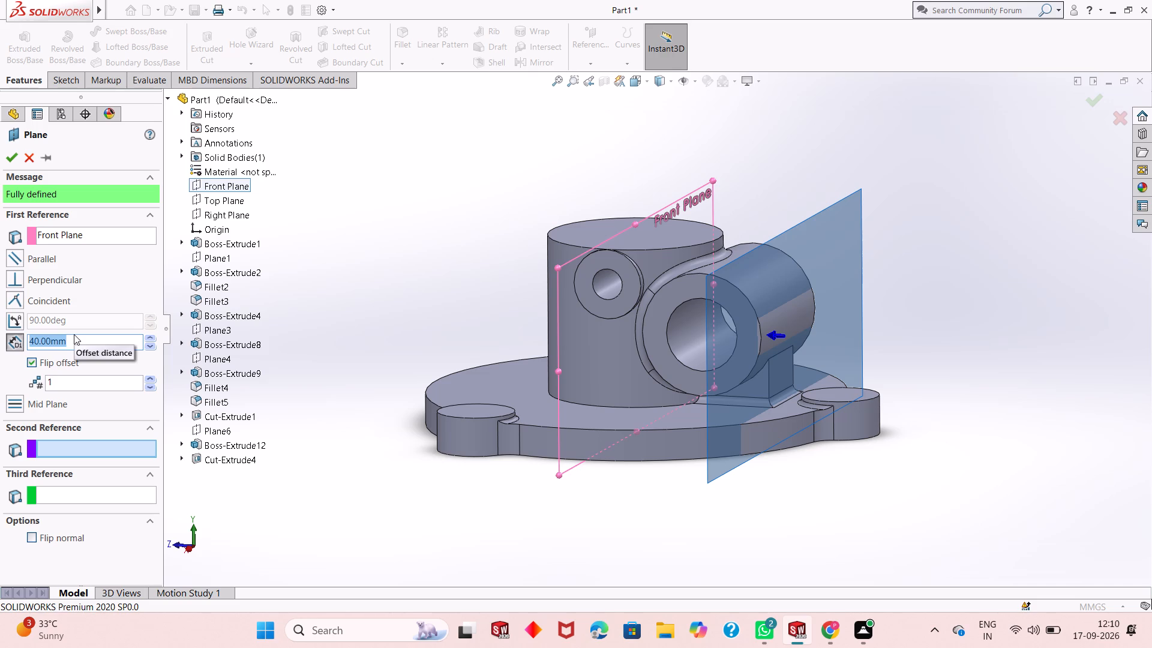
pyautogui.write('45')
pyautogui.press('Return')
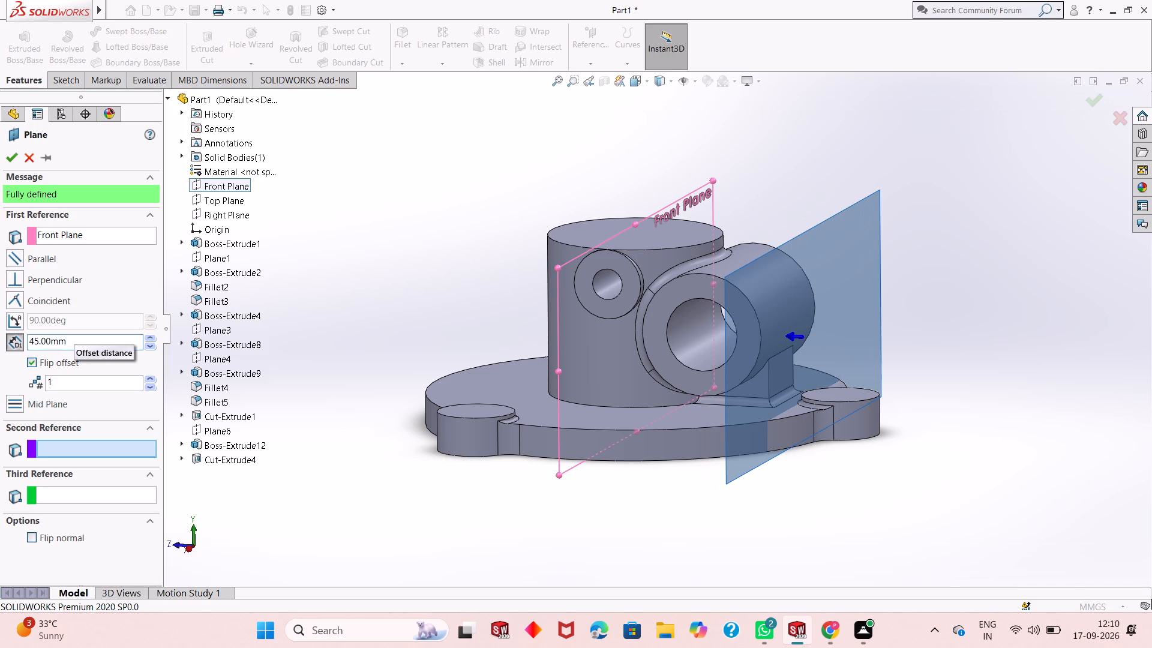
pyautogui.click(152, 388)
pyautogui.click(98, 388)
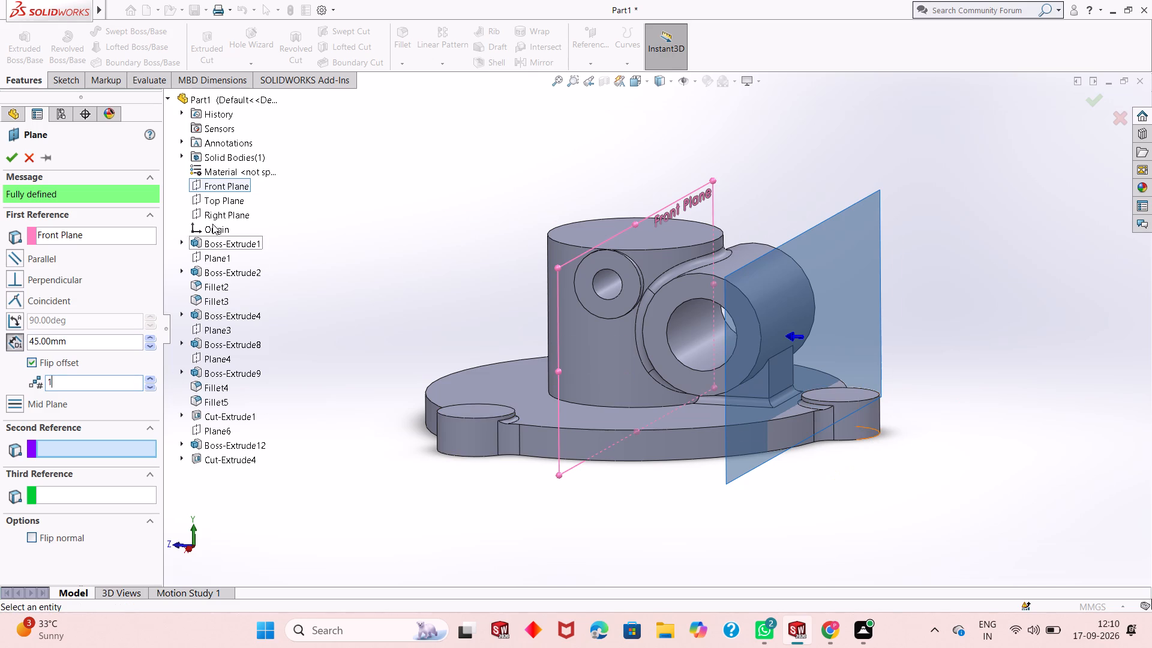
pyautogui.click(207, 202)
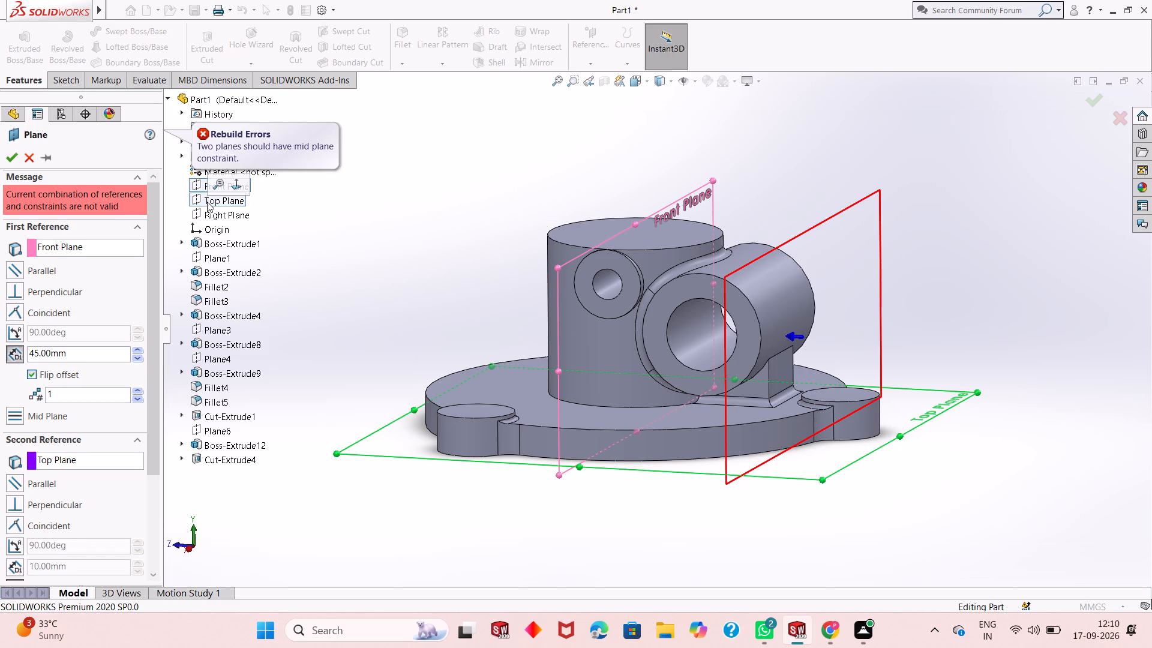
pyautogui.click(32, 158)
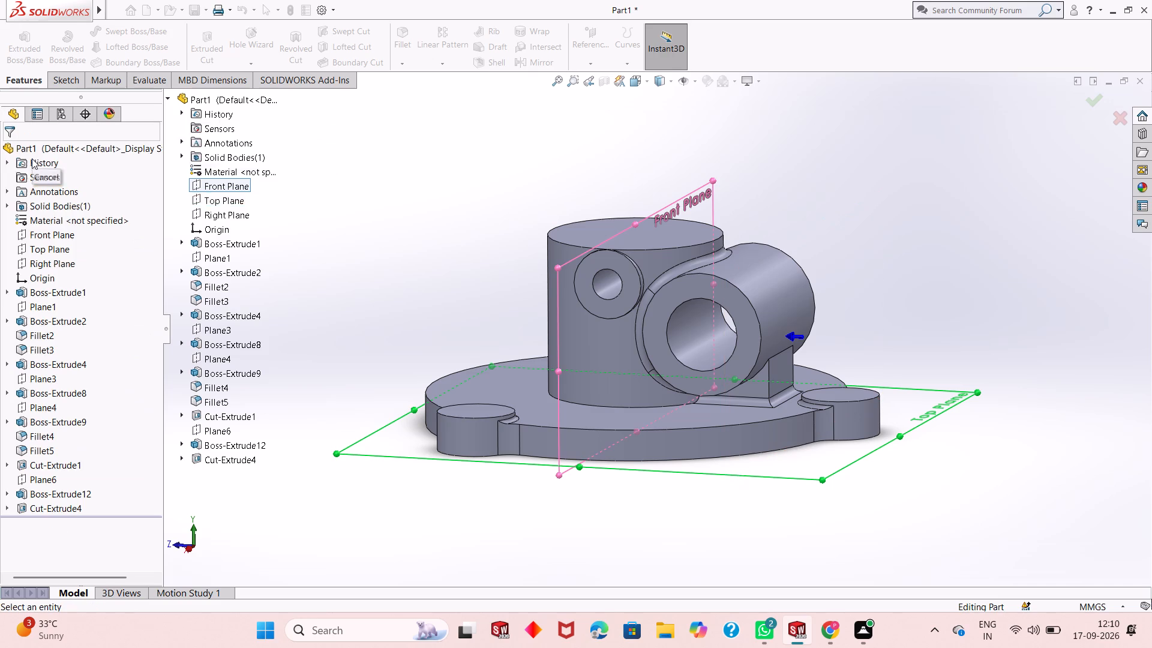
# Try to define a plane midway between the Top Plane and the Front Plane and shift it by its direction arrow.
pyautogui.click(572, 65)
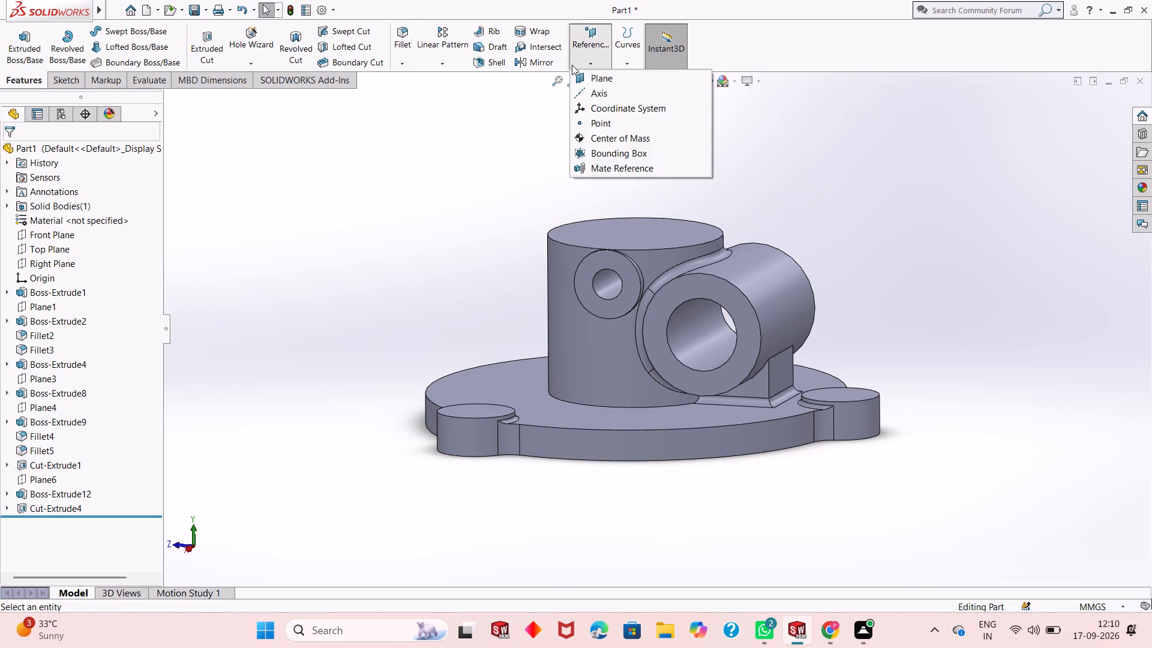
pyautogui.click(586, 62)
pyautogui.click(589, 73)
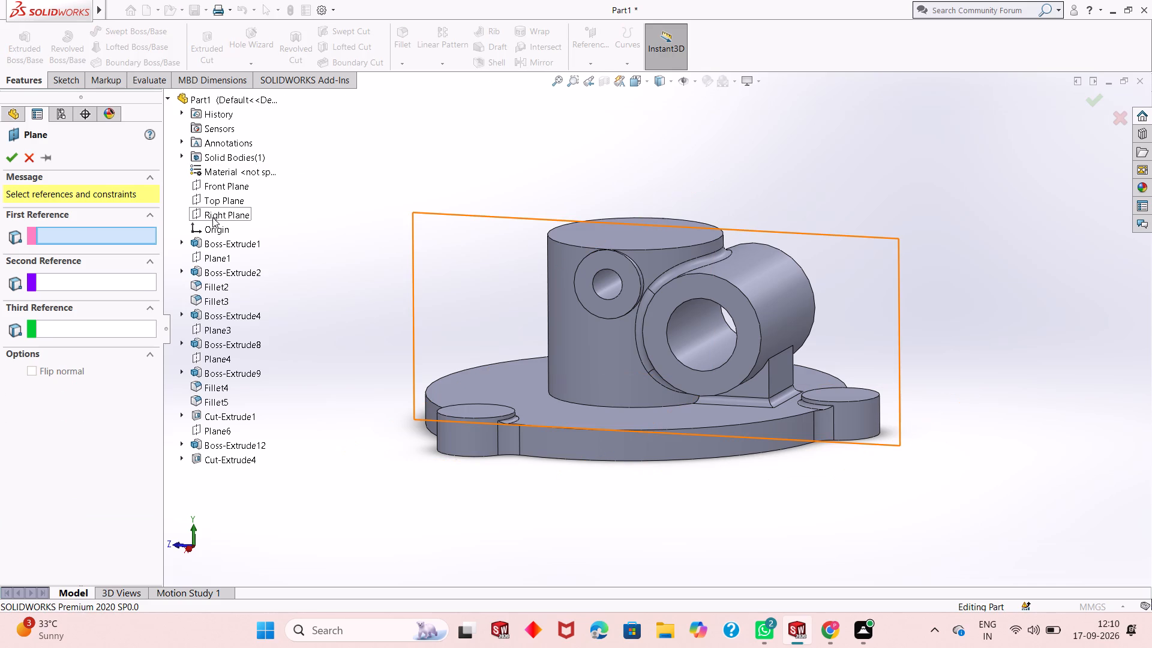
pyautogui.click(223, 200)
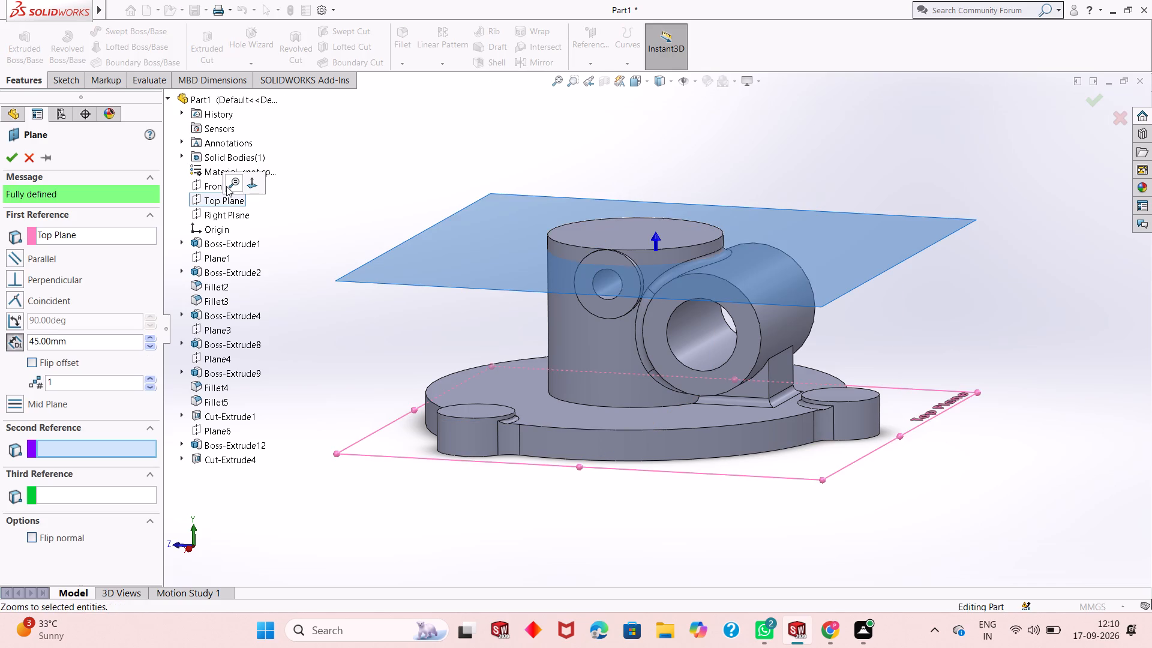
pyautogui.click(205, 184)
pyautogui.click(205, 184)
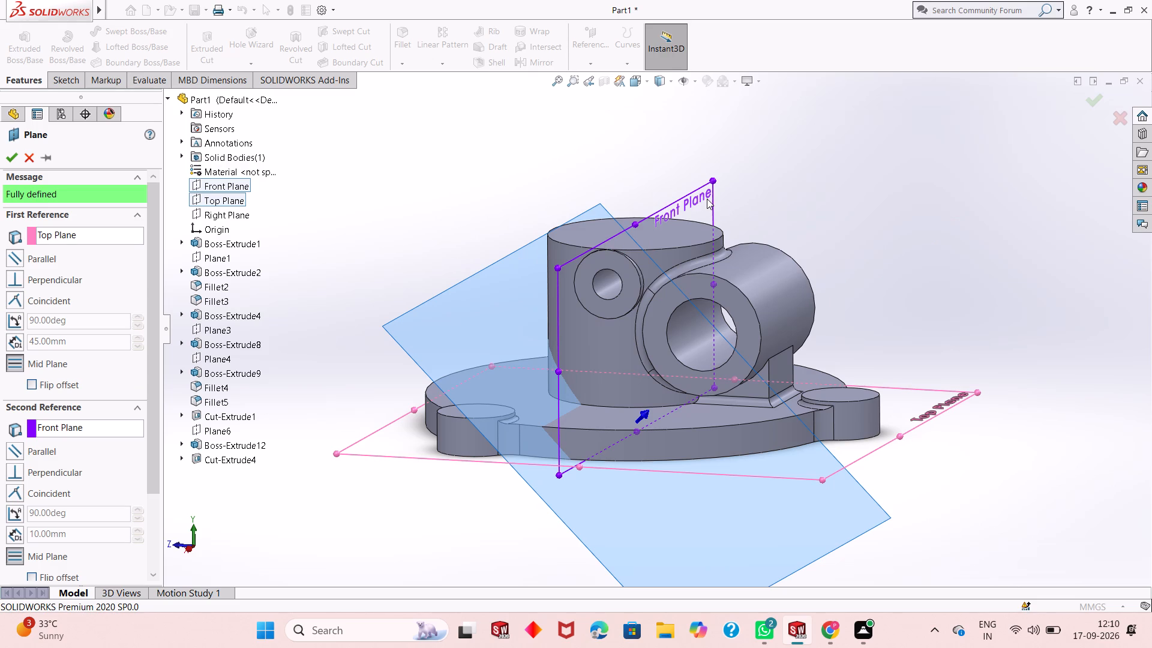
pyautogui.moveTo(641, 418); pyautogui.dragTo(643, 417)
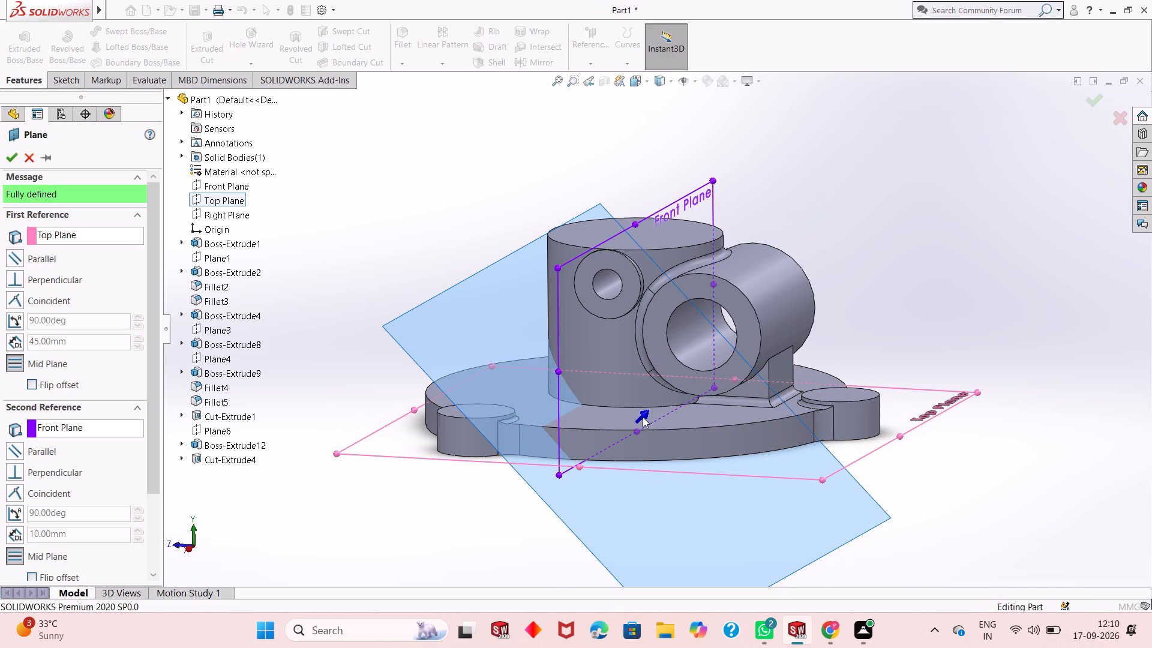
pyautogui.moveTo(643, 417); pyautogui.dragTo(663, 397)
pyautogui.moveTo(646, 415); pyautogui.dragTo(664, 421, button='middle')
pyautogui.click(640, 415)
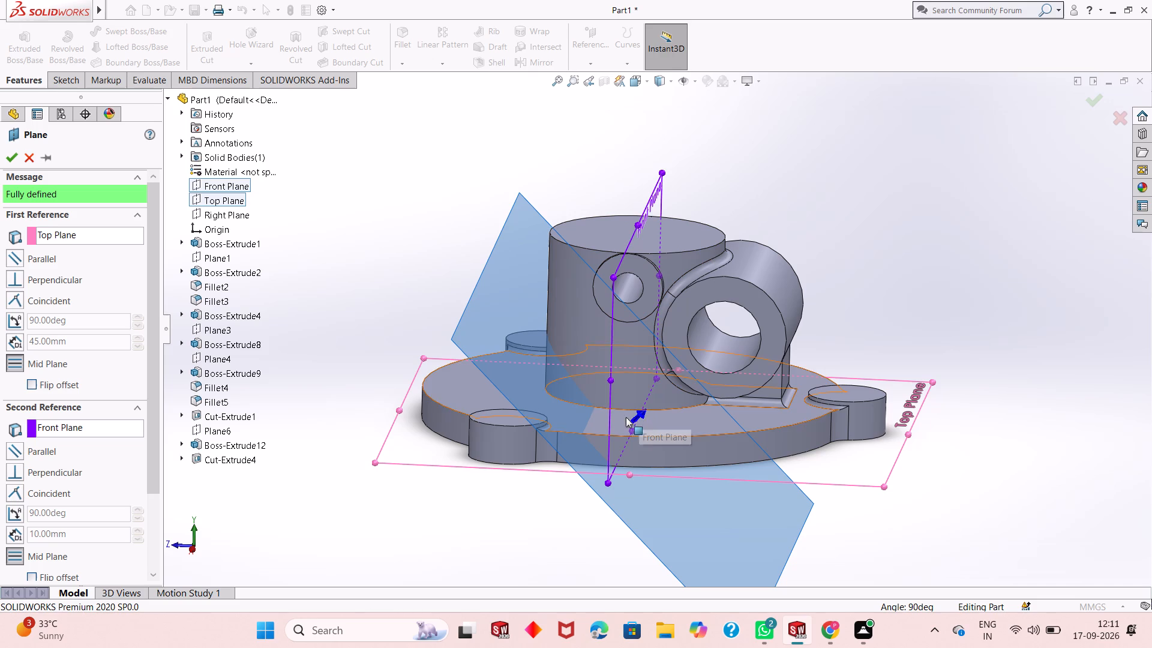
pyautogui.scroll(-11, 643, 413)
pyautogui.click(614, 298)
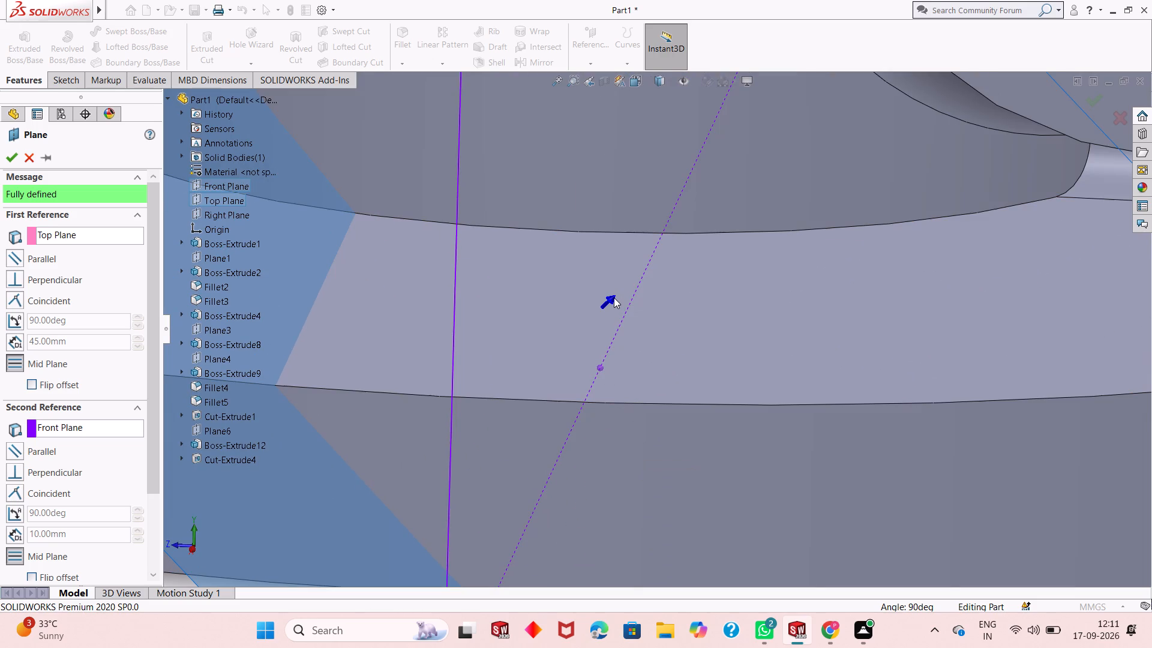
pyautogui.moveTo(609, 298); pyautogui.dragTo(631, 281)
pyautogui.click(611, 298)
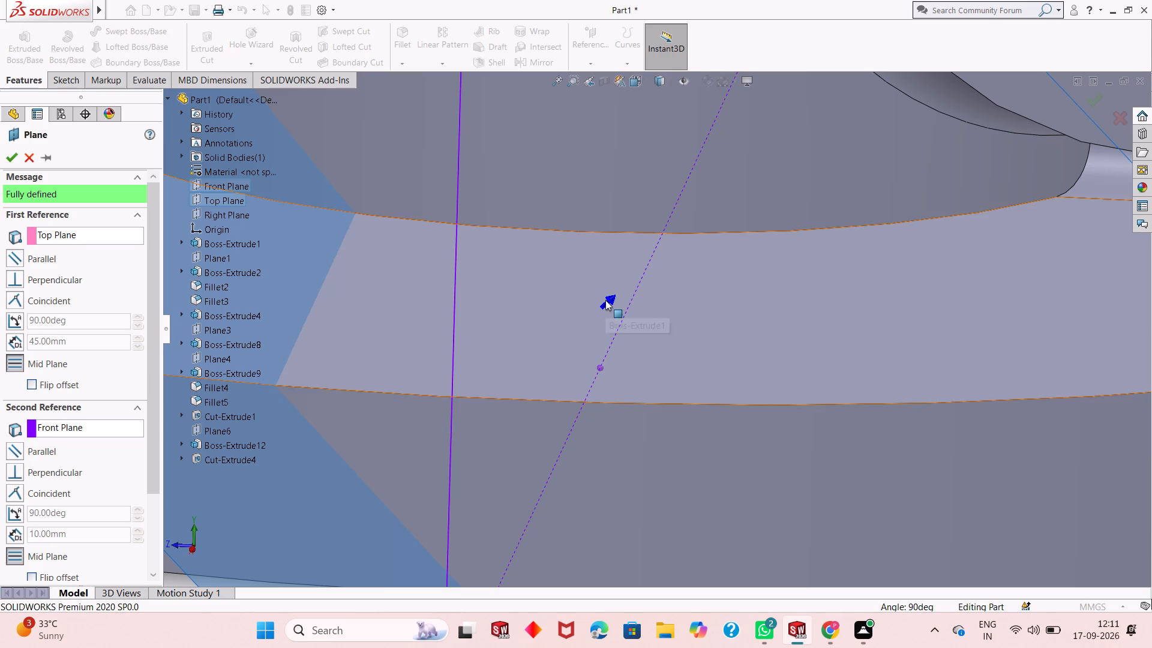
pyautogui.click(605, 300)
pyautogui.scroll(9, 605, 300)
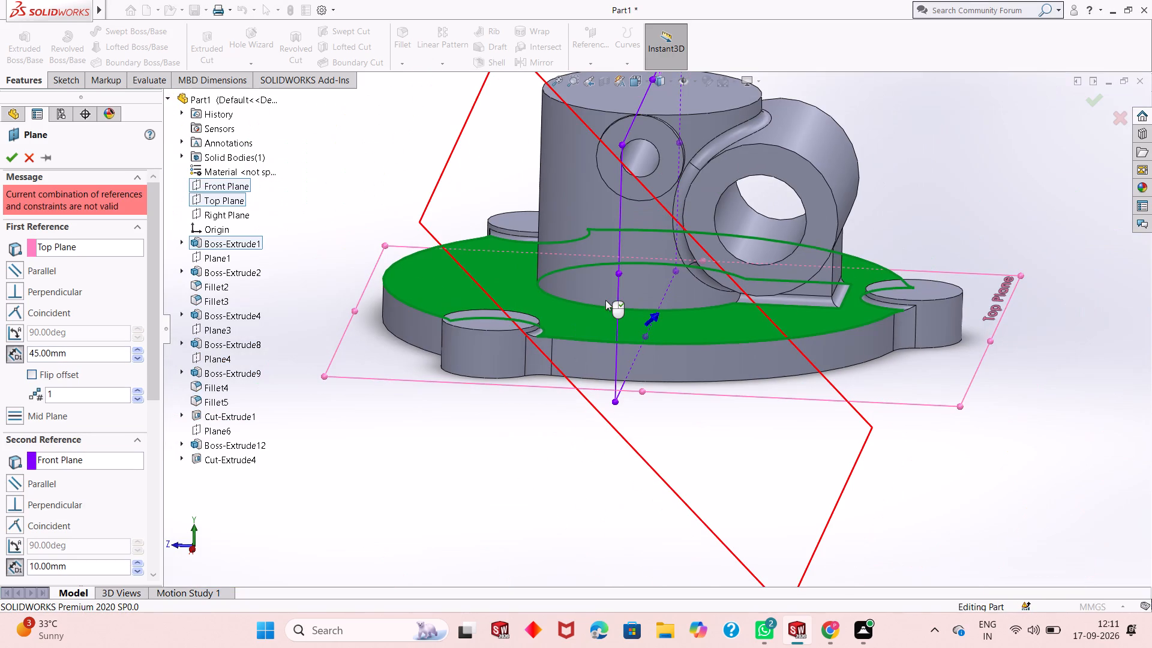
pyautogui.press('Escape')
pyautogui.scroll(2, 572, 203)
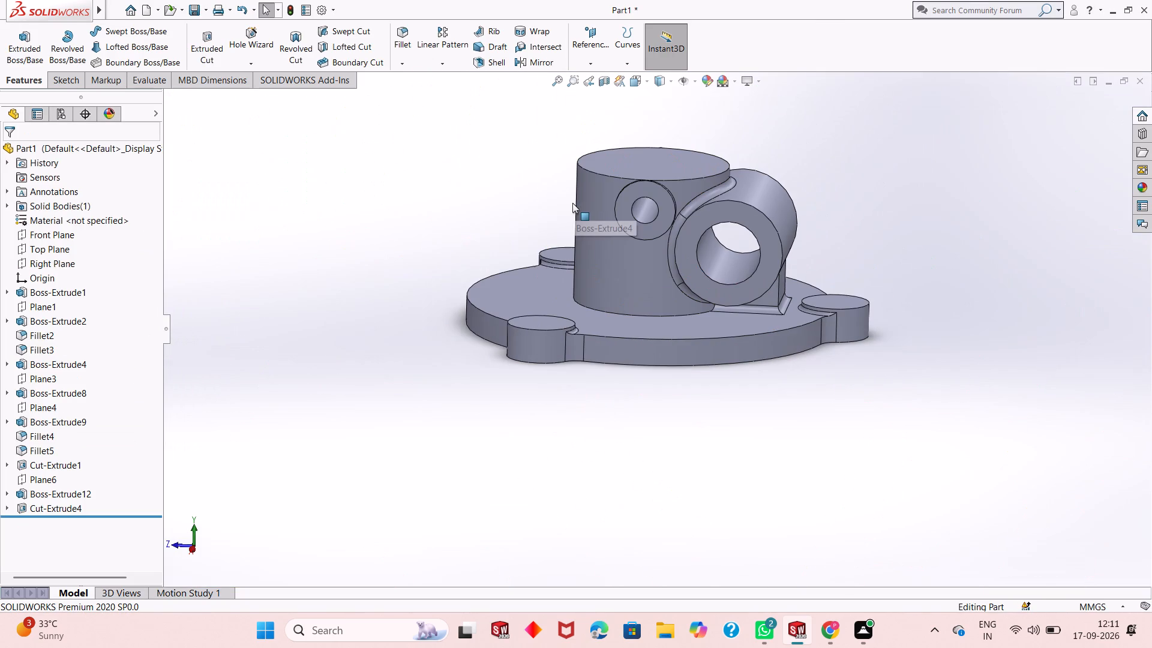
# Create an inclined reference plane midway between the Top Plane and the Front Plane.
pyautogui.click(590, 61)
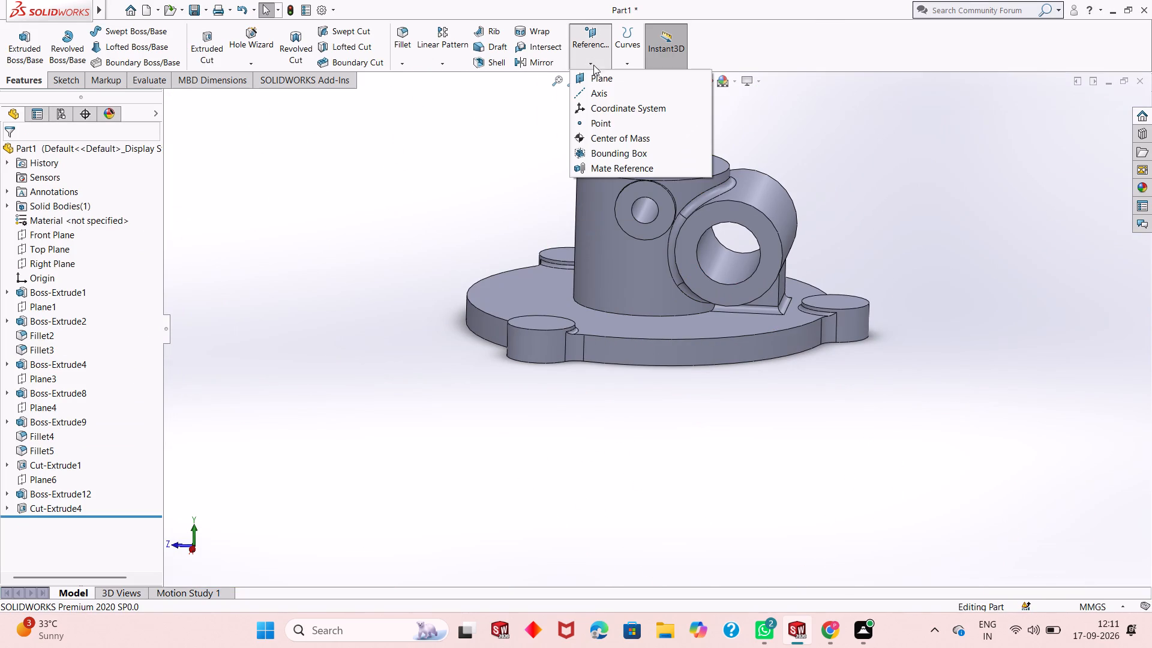
pyautogui.click(600, 72)
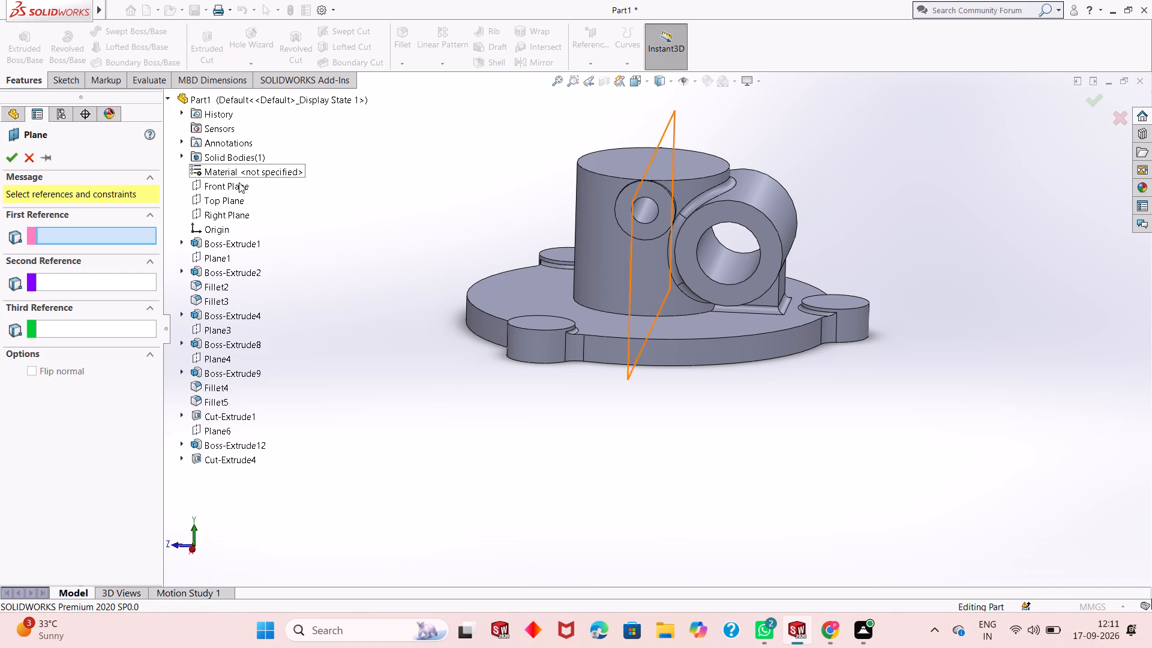
pyautogui.click(237, 199)
pyautogui.click(209, 188)
pyautogui.click(209, 188)
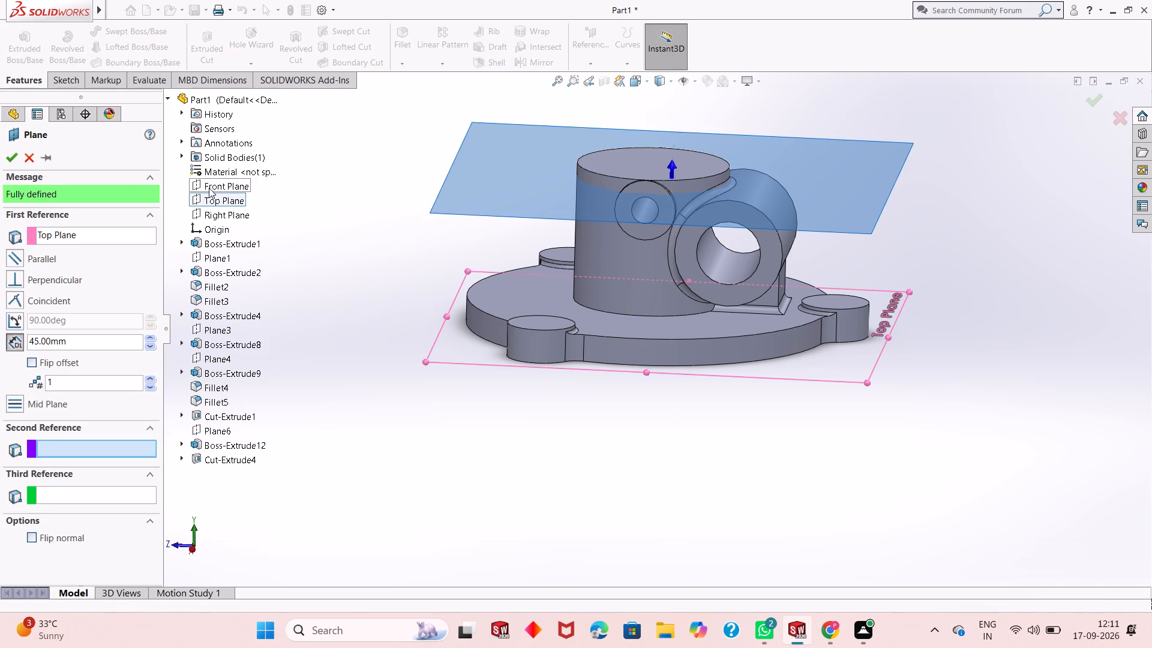
pyautogui.scroll(-3, 655, 250)
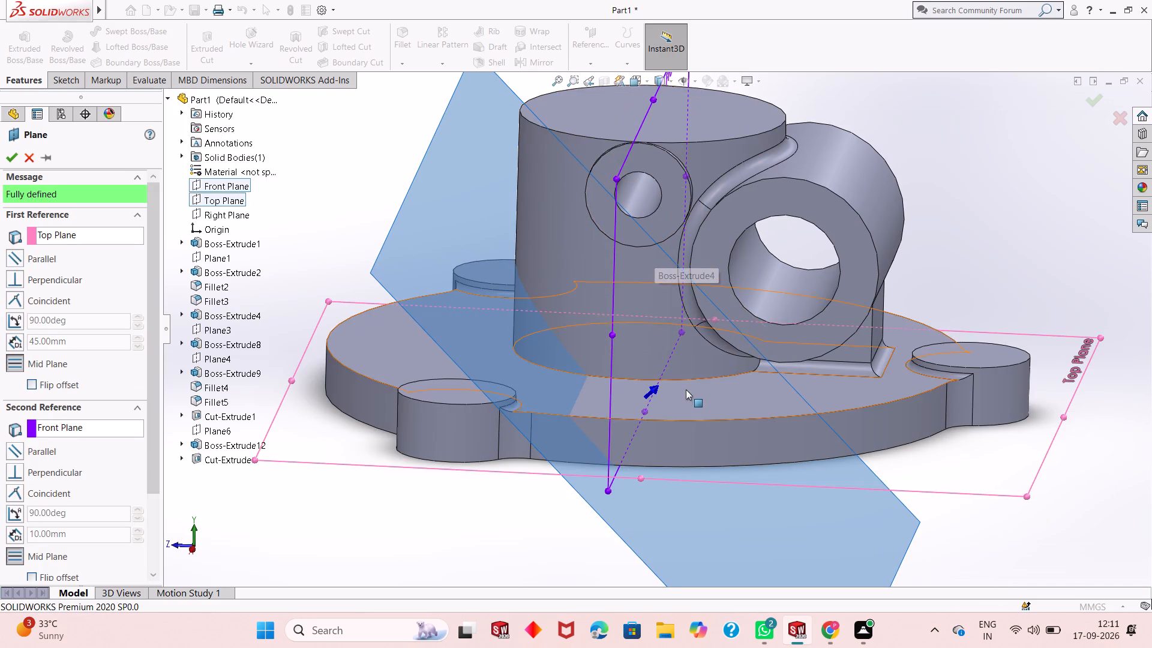
pyautogui.scroll(-2, 686, 389)
pyautogui.scroll(2, 667, 379)
pyautogui.scroll(3, 602, 377)
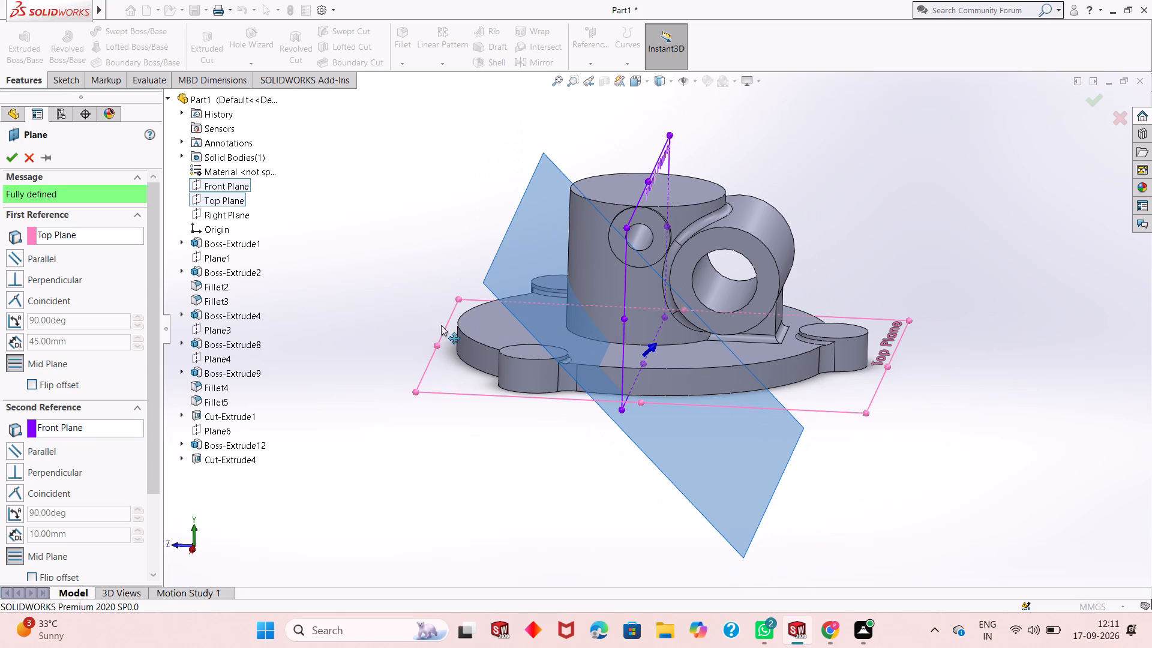
pyautogui.scroll(-5, 103, 464)
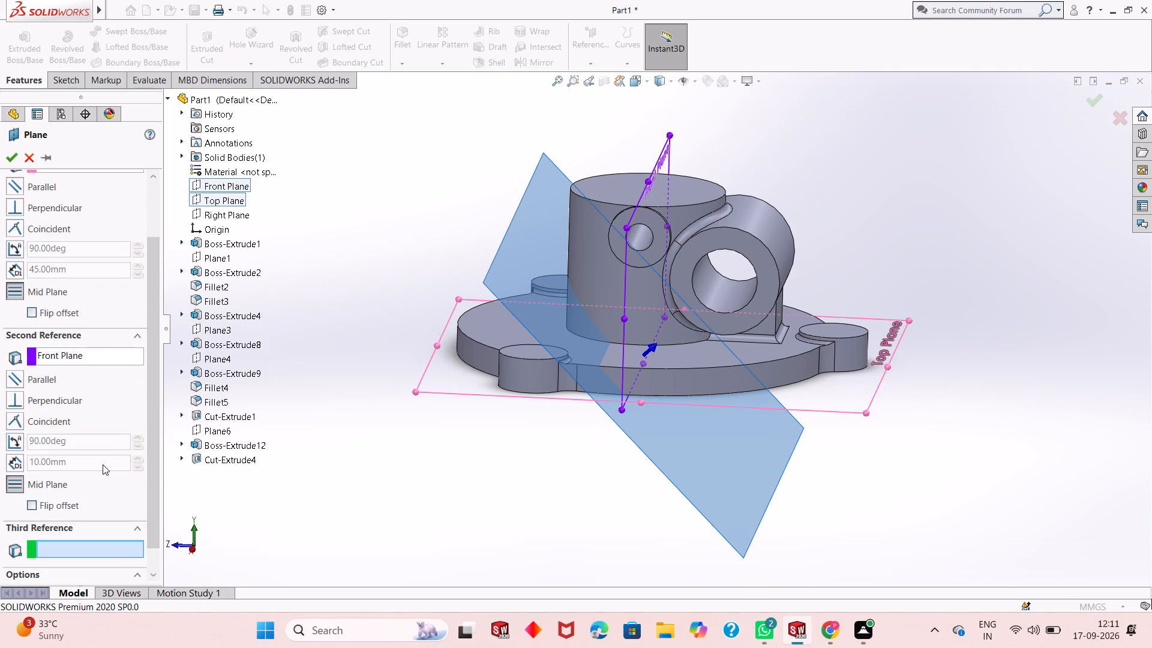
pyautogui.scroll(5, 106, 454)
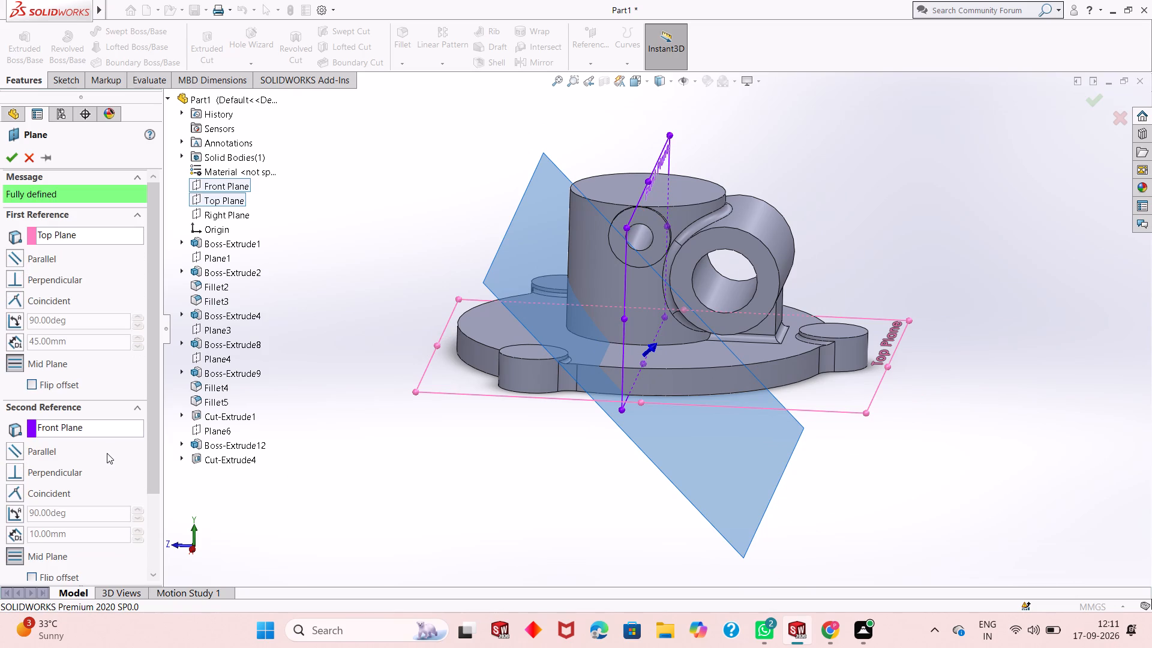
pyautogui.scroll(3, 107, 453)
pyautogui.click(8, 154)
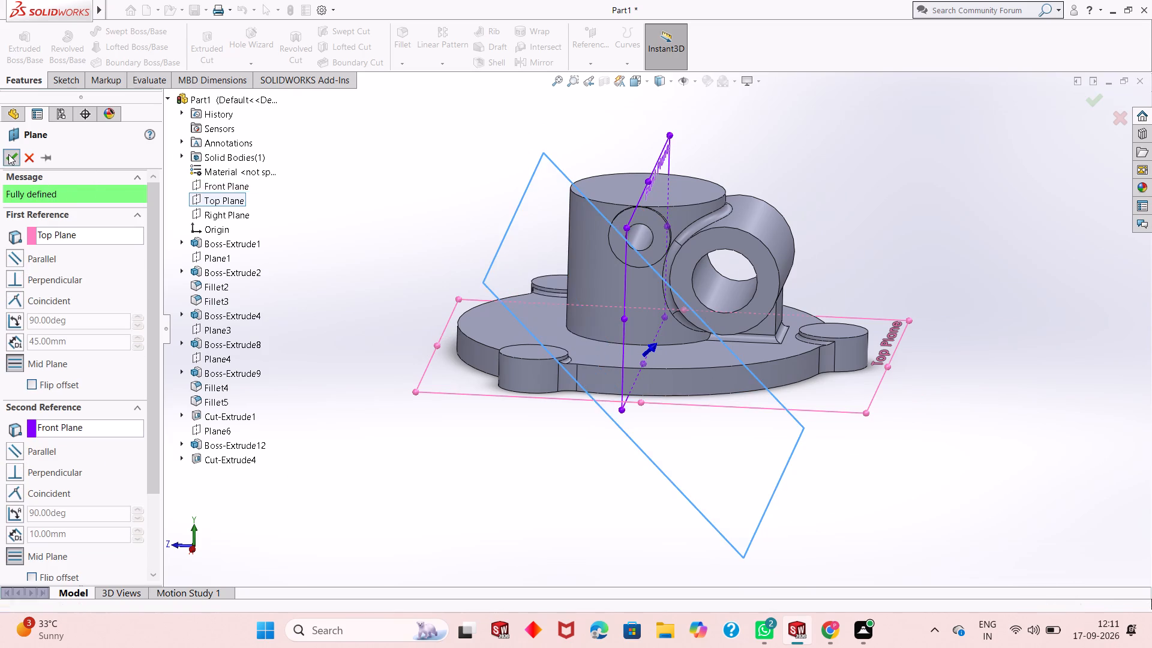
# Start a sketch on the new inclined plane and draw a circle about 16 mm in diameter centred on the origin.
pyautogui.click(653, 445)
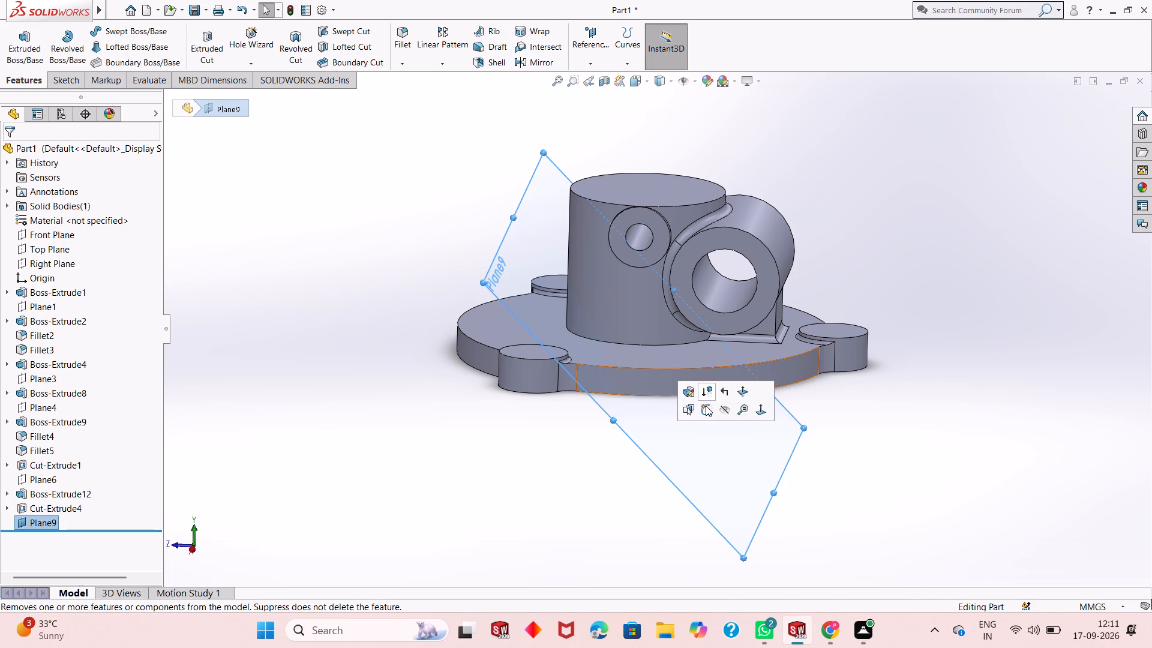
pyautogui.click(705, 407)
pyautogui.hotkey('ctrl', '8')
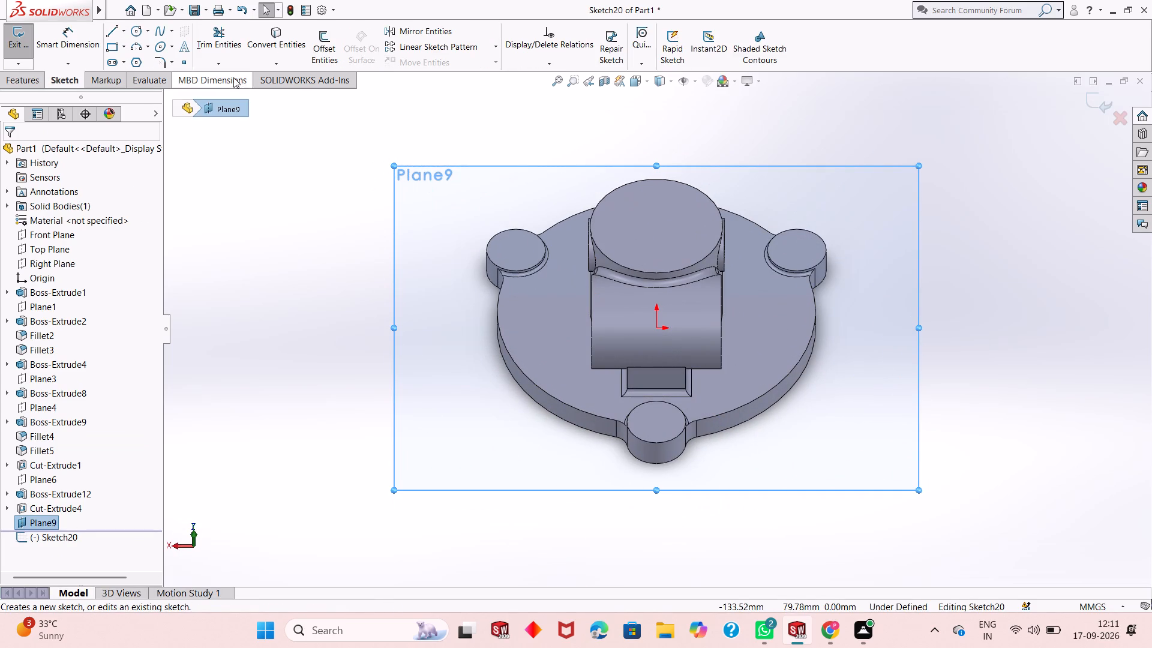
pyautogui.click(140, 35)
pyautogui.click(656, 325)
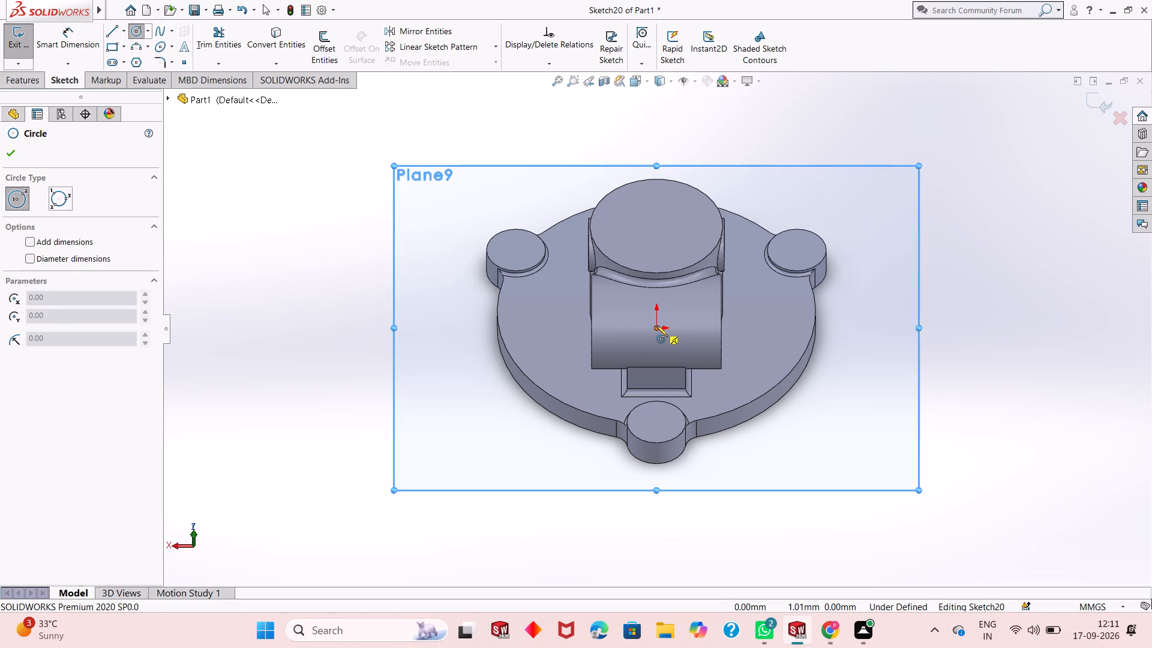
pyautogui.click(666, 350)
pyautogui.rightClick(666, 350)
pyautogui.click(746, 364)
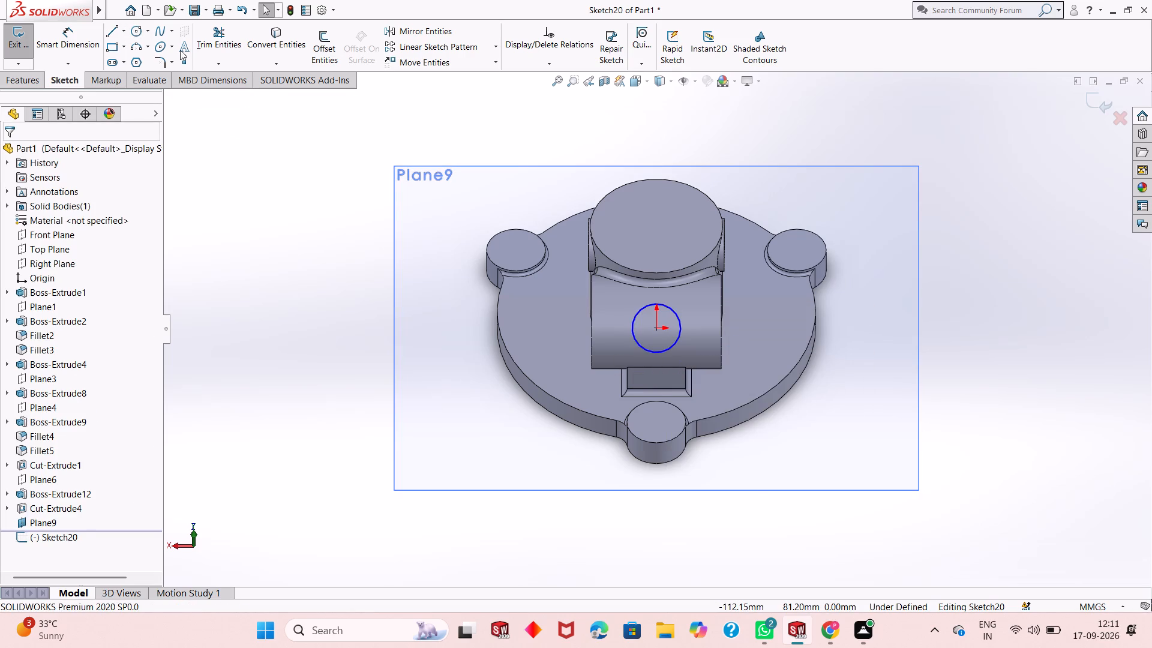
# Dimension the circle on the inclined plane to a diameter of 20 mm.
pyautogui.click(88, 46)
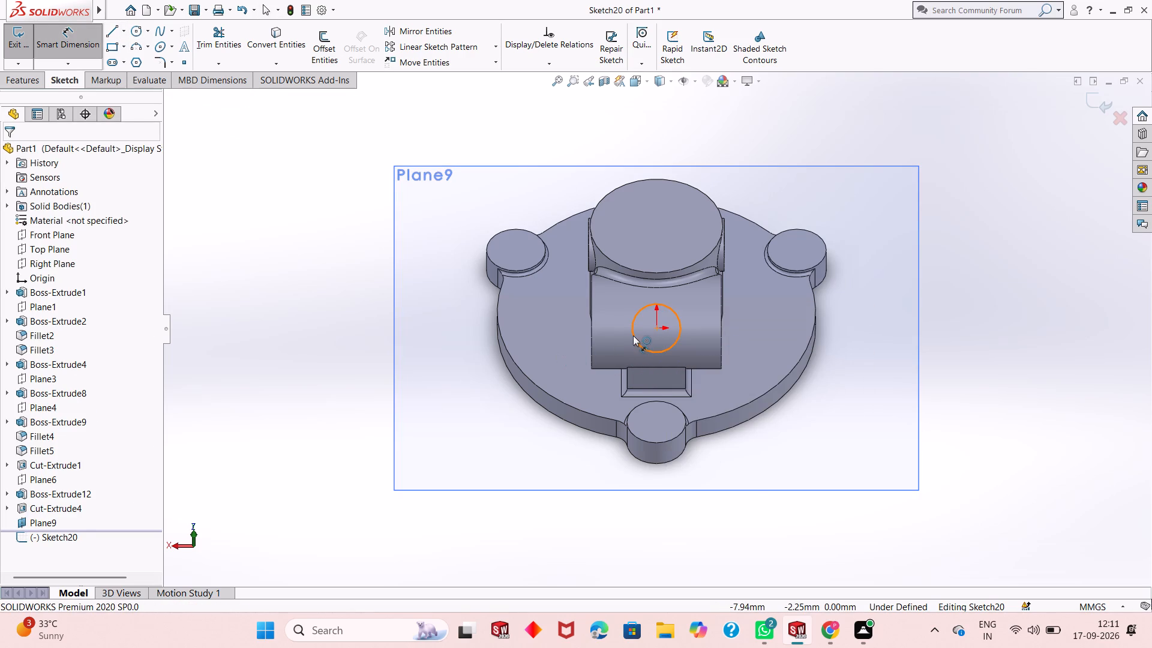
pyautogui.click(633, 335)
pyautogui.click(450, 436)
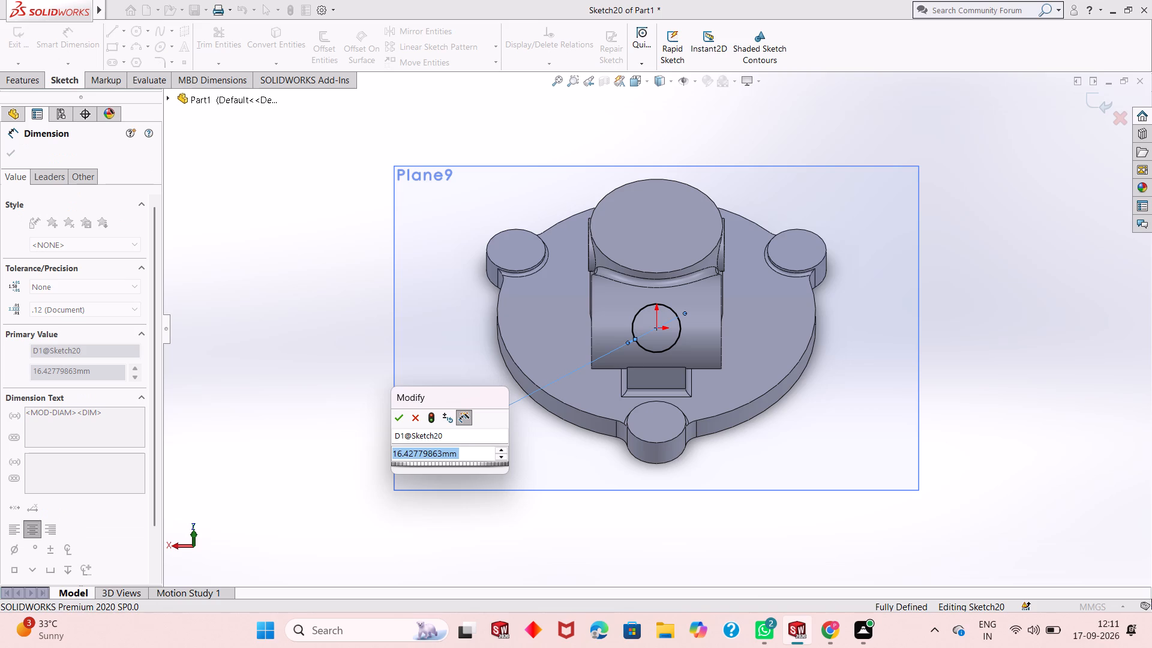
pyautogui.write('20')
pyautogui.press('Return')
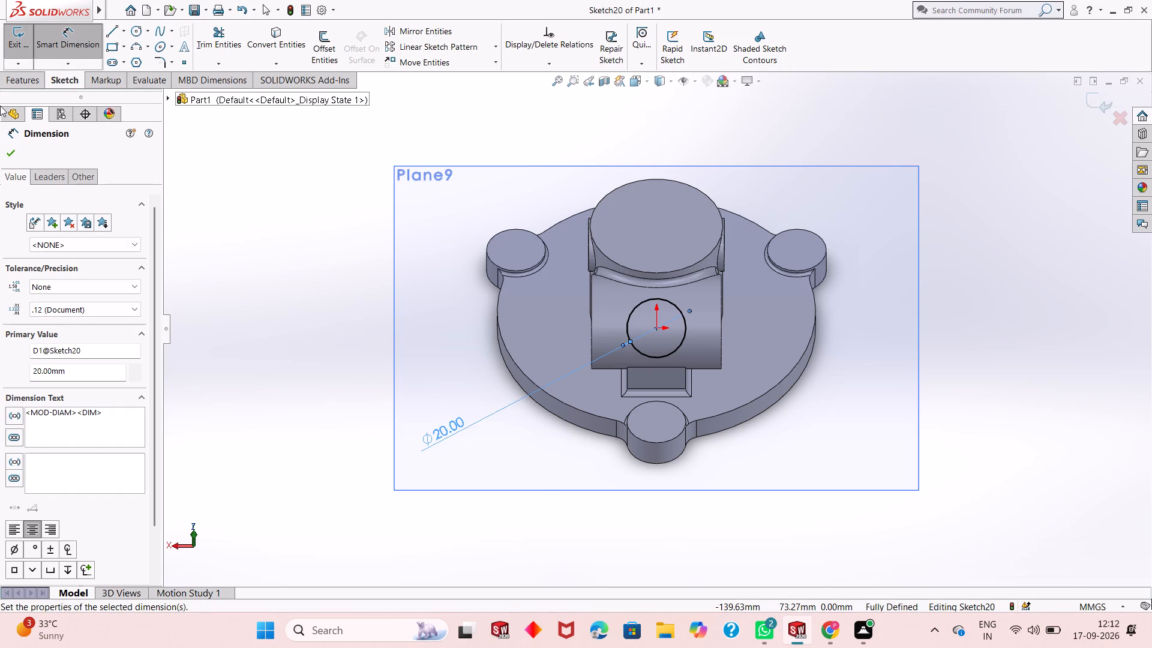
pyautogui.click(11, 153)
# Extrude the 20 mm circle as a blind boss 55 mm deep, merged with the body through the horizontal cylinder.
pyautogui.click(10, 85)
pyautogui.click(10, 71)
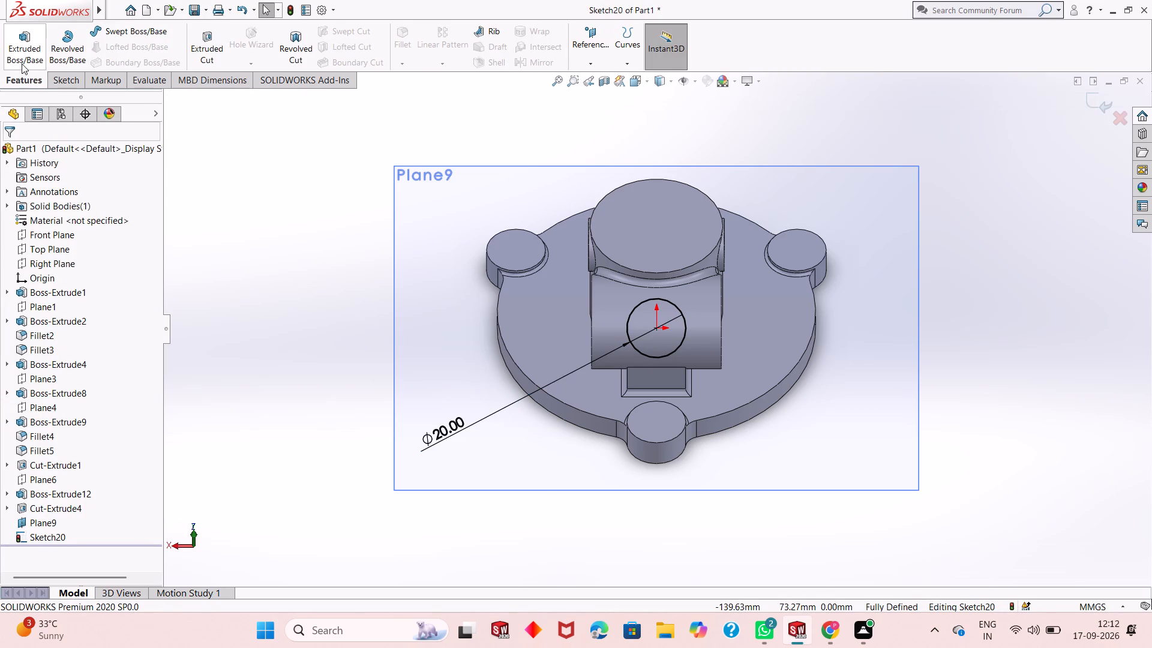
pyautogui.click(22, 64)
pyautogui.moveTo(557, 356); pyautogui.dragTo(673, 372, button='middle')
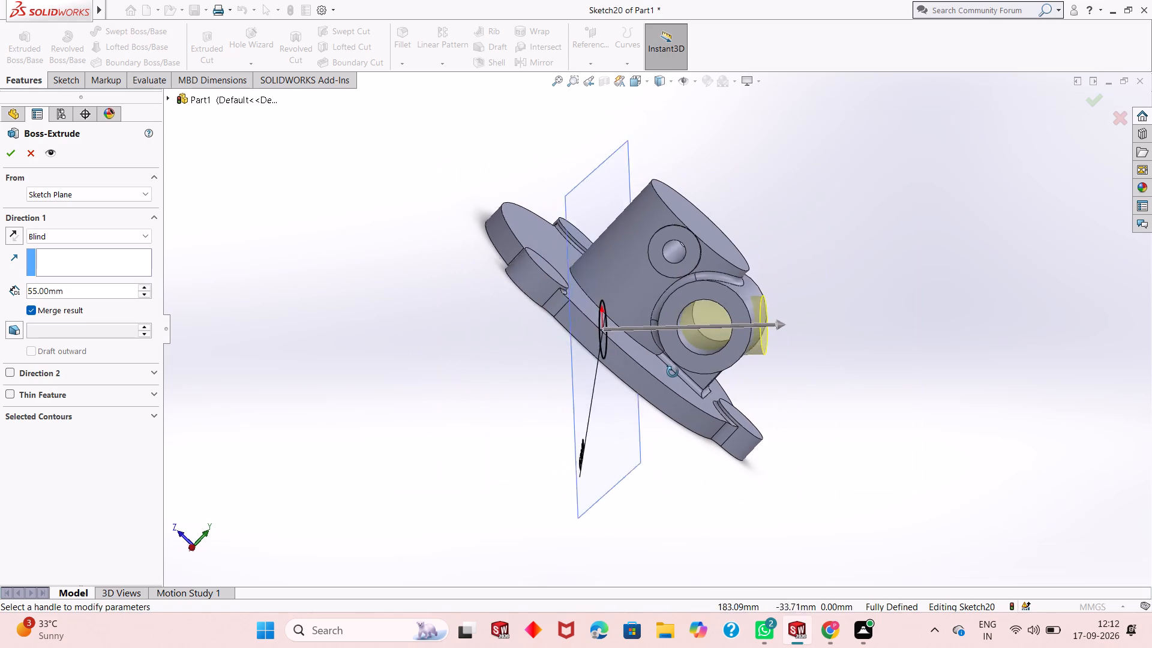
pyautogui.moveTo(673, 372); pyautogui.dragTo(674, 375, button='middle')
pyautogui.click(11, 151)
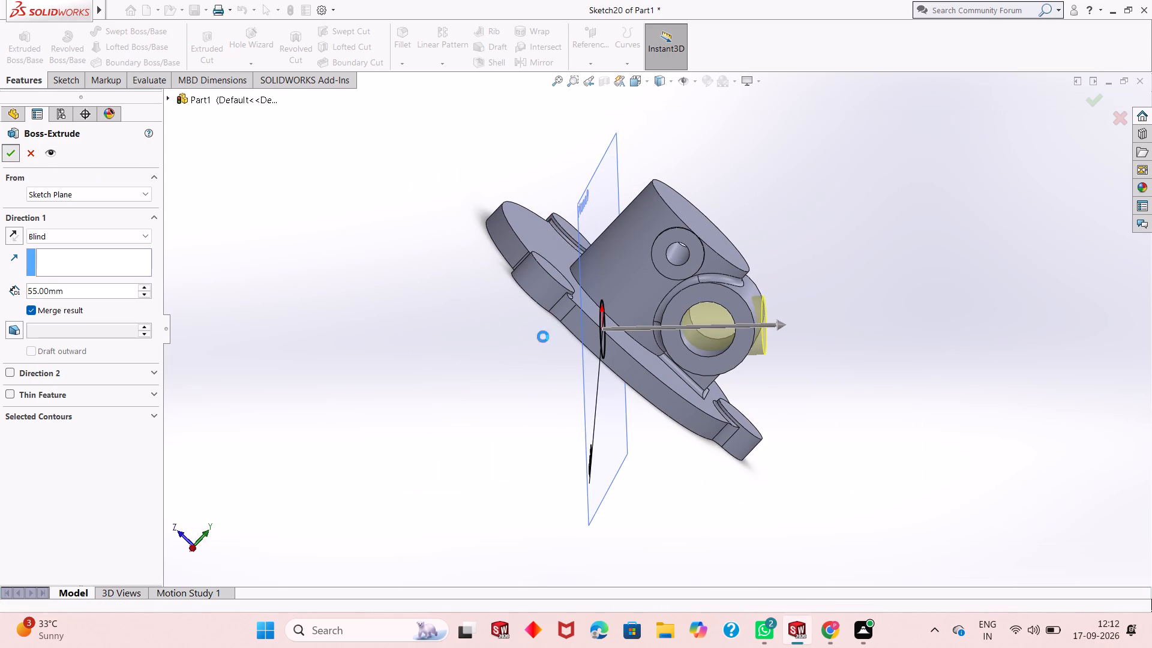
# Start a sketch on the horizontal cylinder's ring-shaped end face and draw a circle about 8 mm in diameter concentric with its bore.
pyautogui.scroll(-3, 823, 488)
pyautogui.click(649, 206)
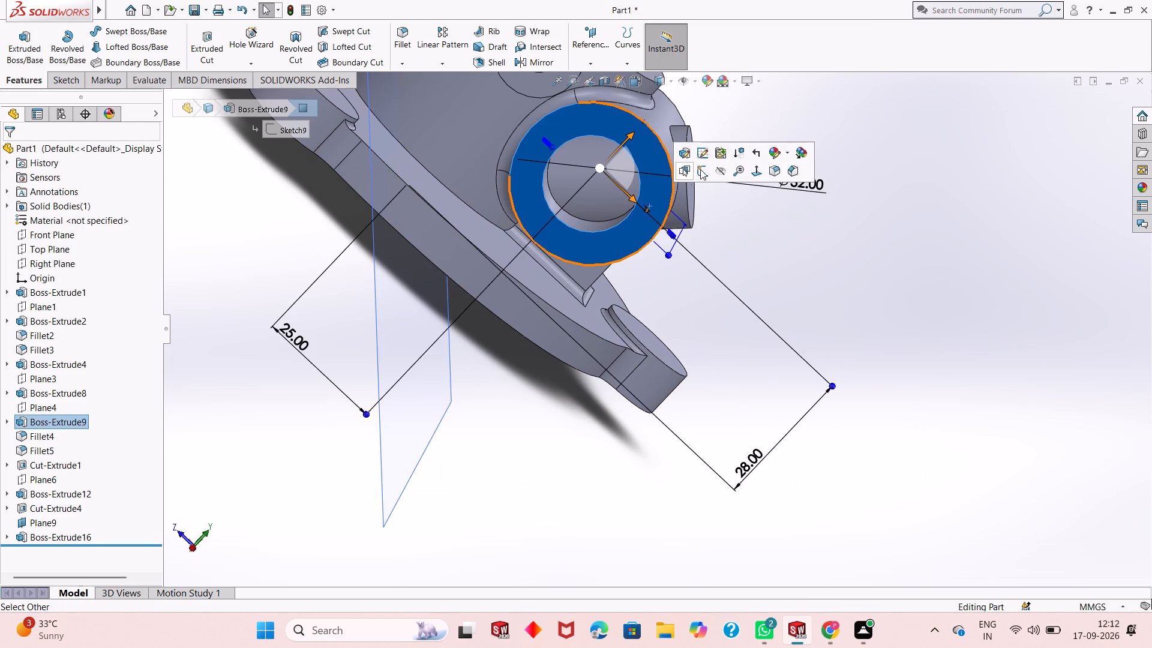
pyautogui.click(708, 169)
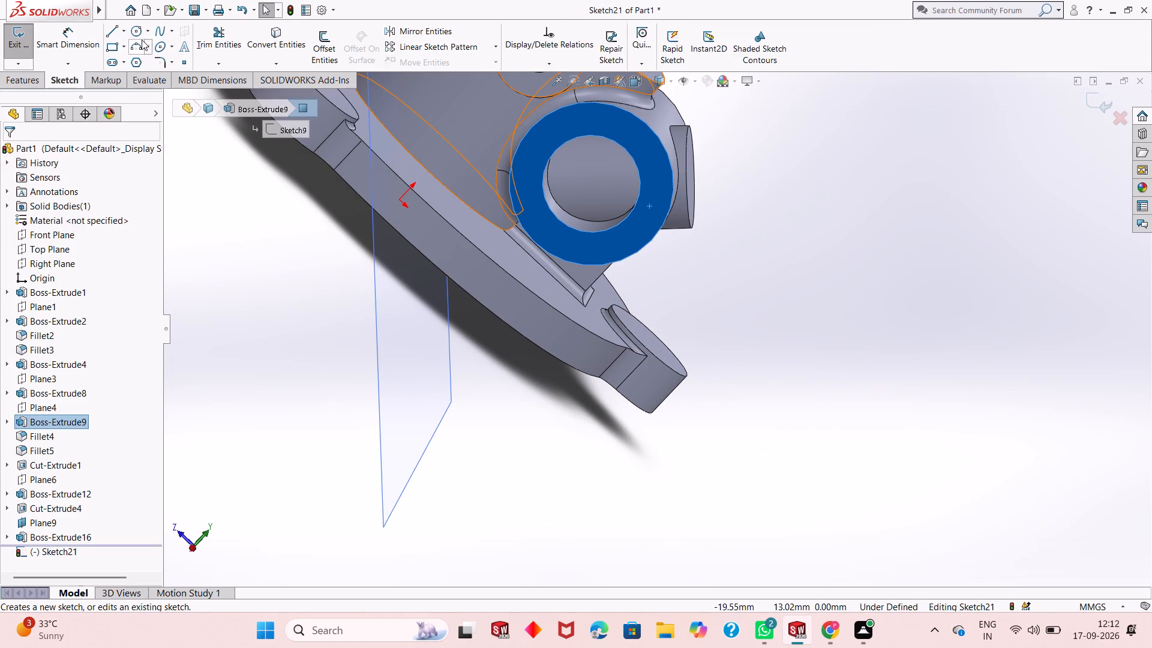
pyautogui.click(138, 32)
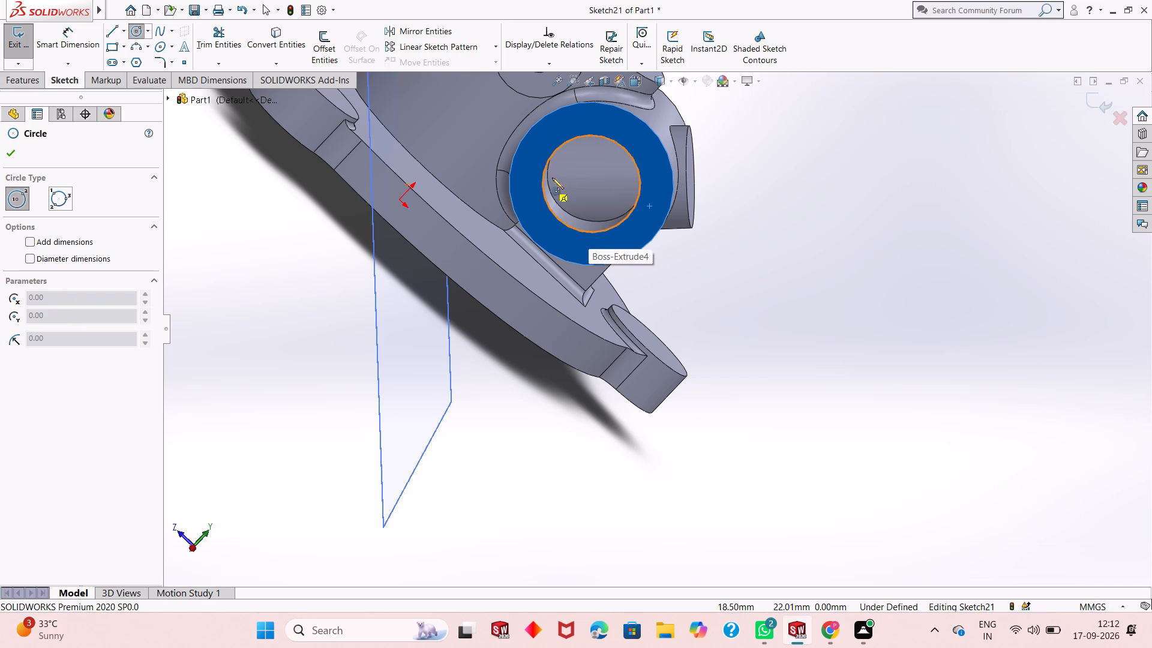
pyautogui.click(591, 185)
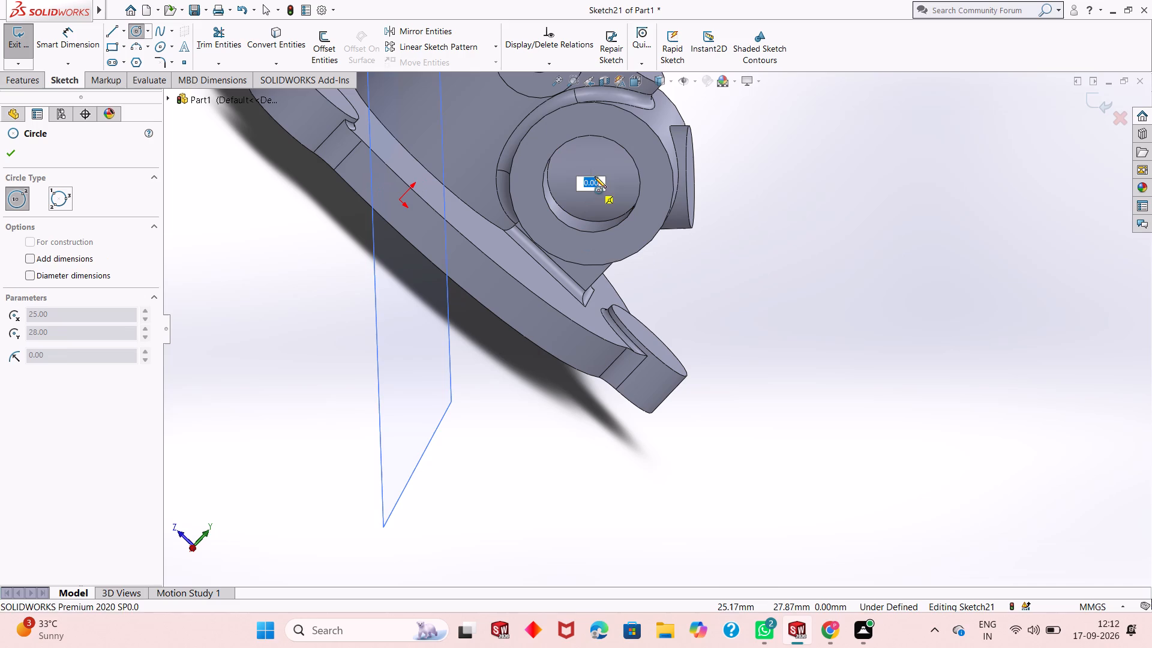
pyautogui.click(604, 167)
pyautogui.press('Escape')
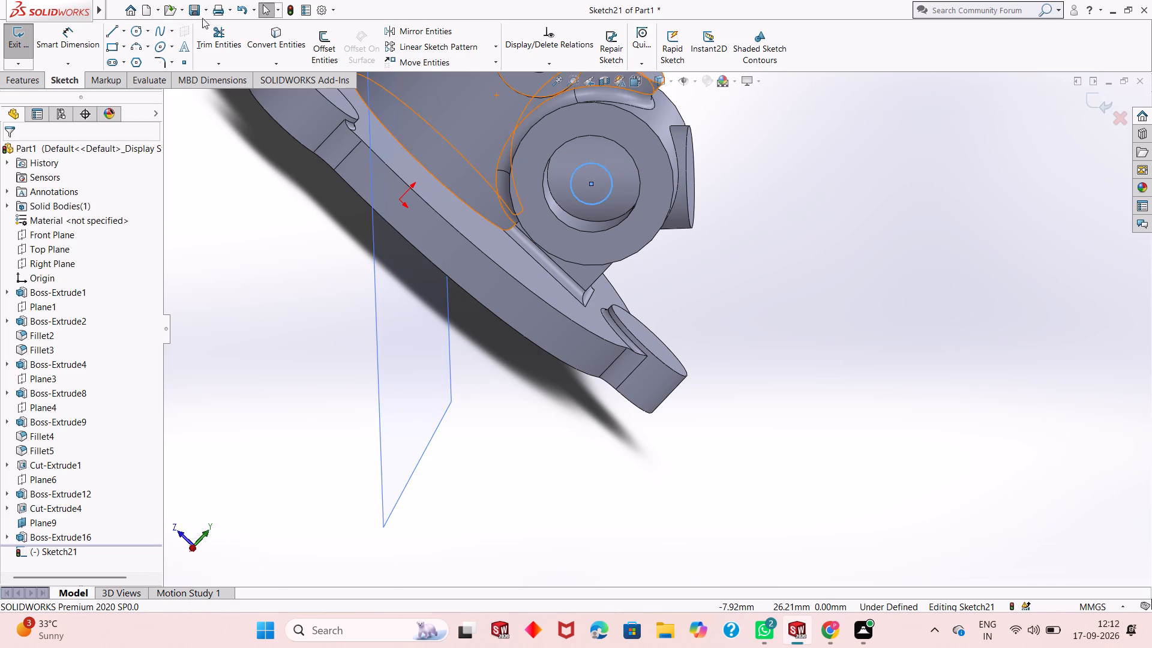
pyautogui.press('Escape')
# Dimension the circle on the horizontal cylinder's end face to a diameter of 19 mm.
pyautogui.click(62, 38)
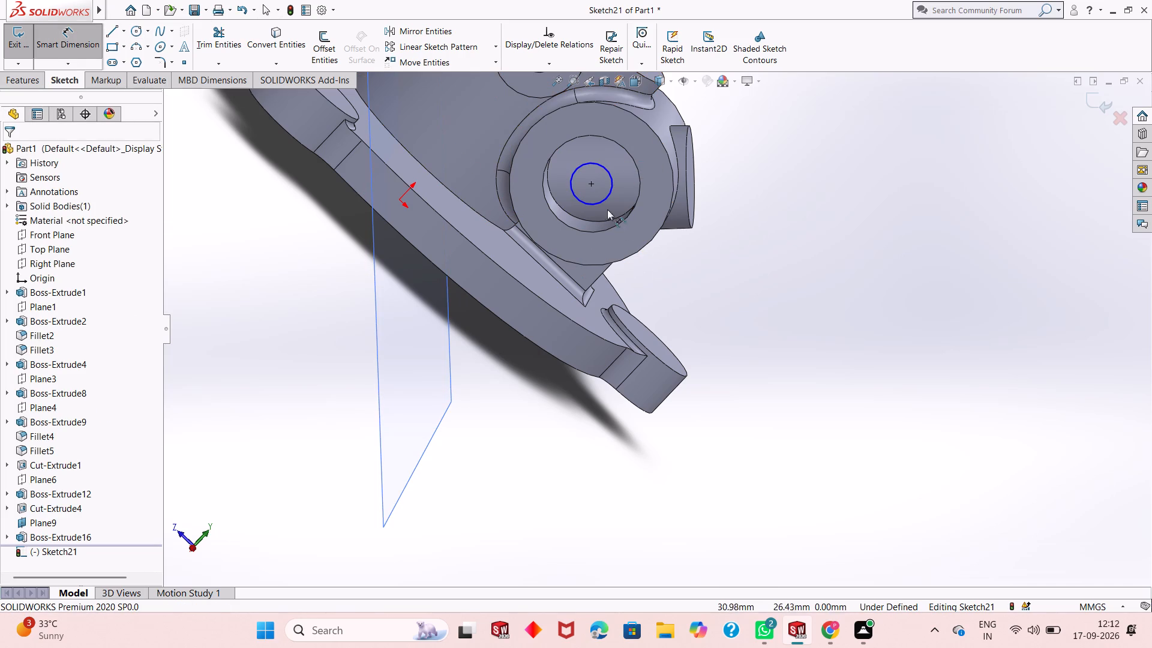
pyautogui.click(601, 202)
pyautogui.click(268, 363)
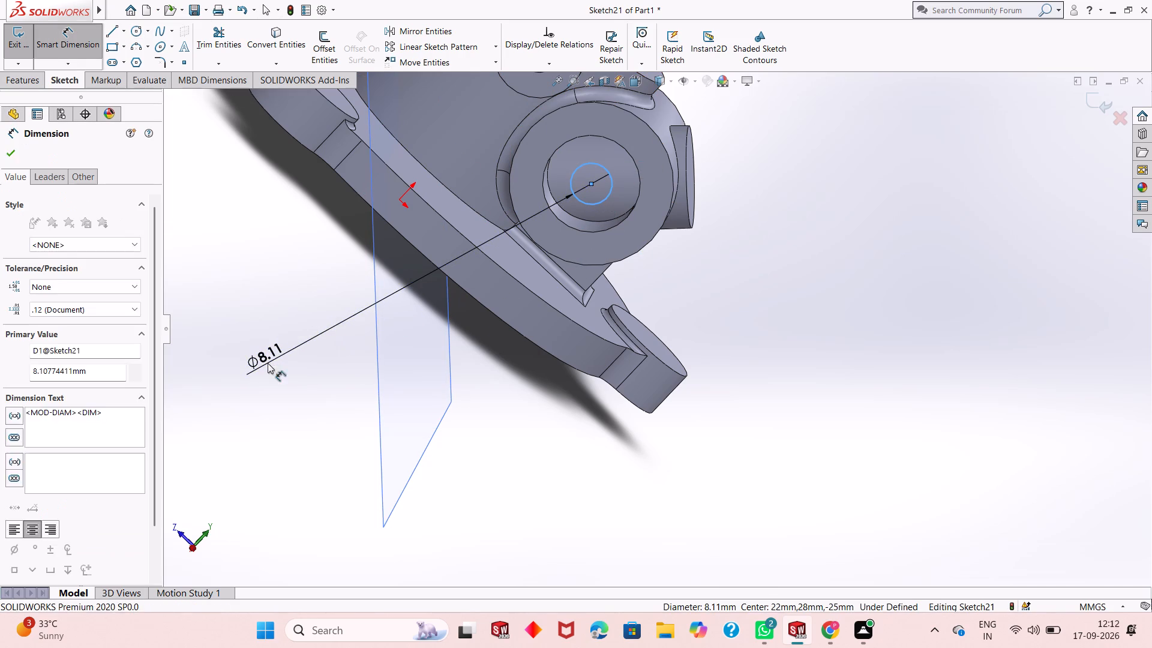
pyautogui.write('19')
pyautogui.press('Return')
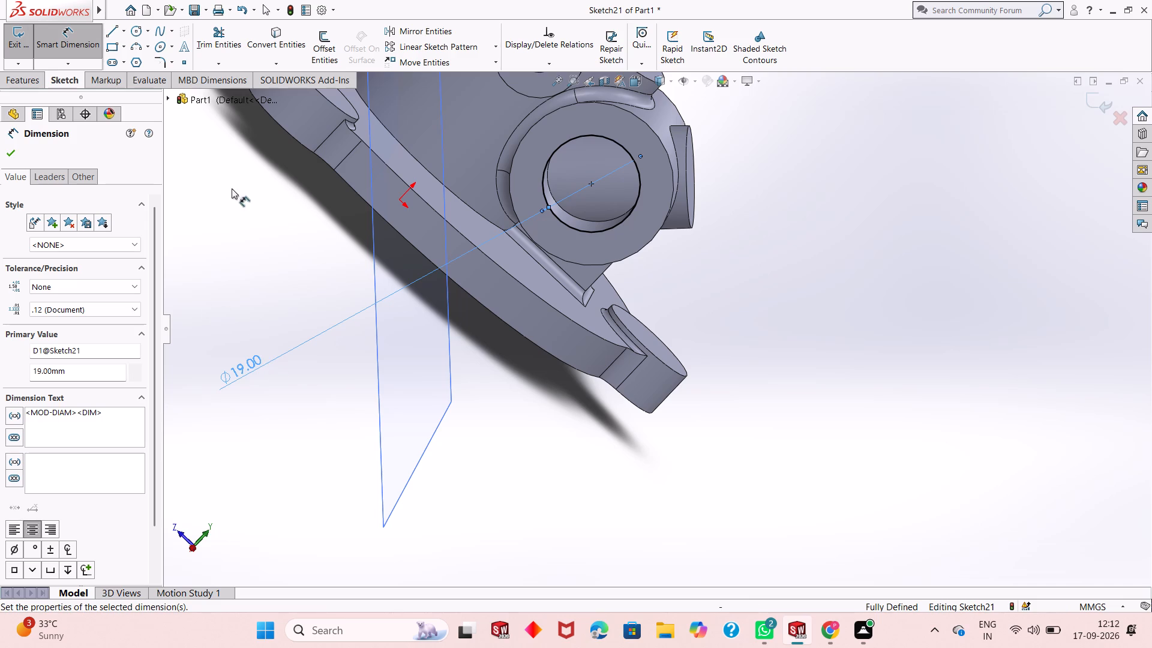
pyautogui.click(12, 152)
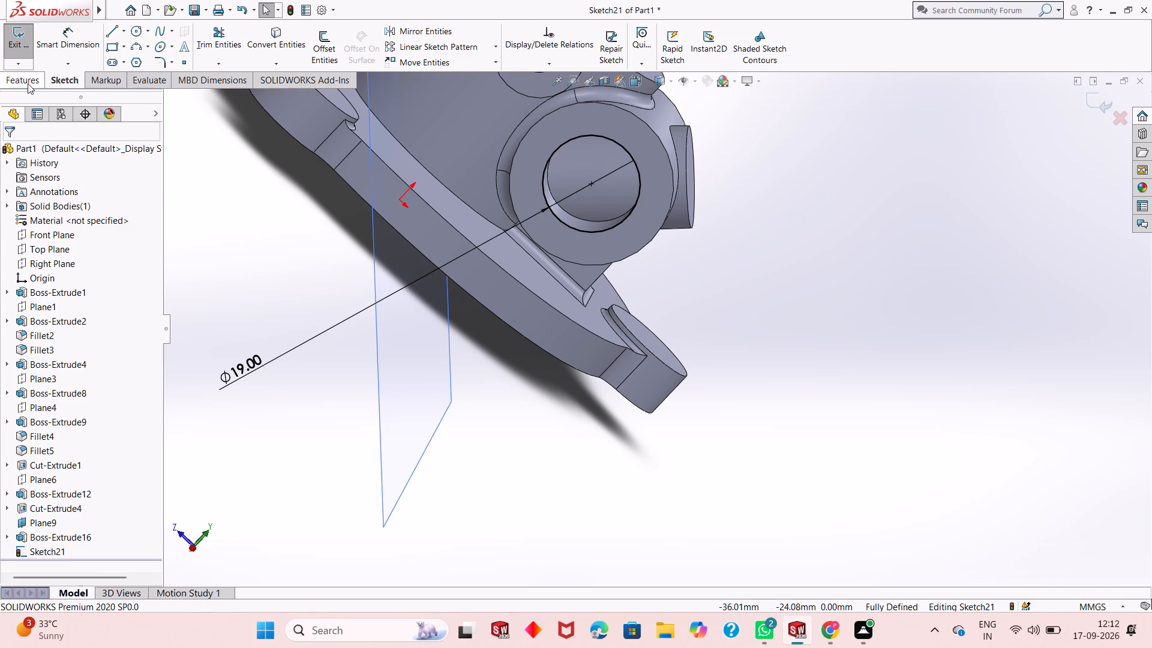
# Cut the 19 mm circle through the horizontal cylinder as a blind extruded cut 55 mm deep.
pyautogui.click(28, 83)
pyautogui.click(203, 52)
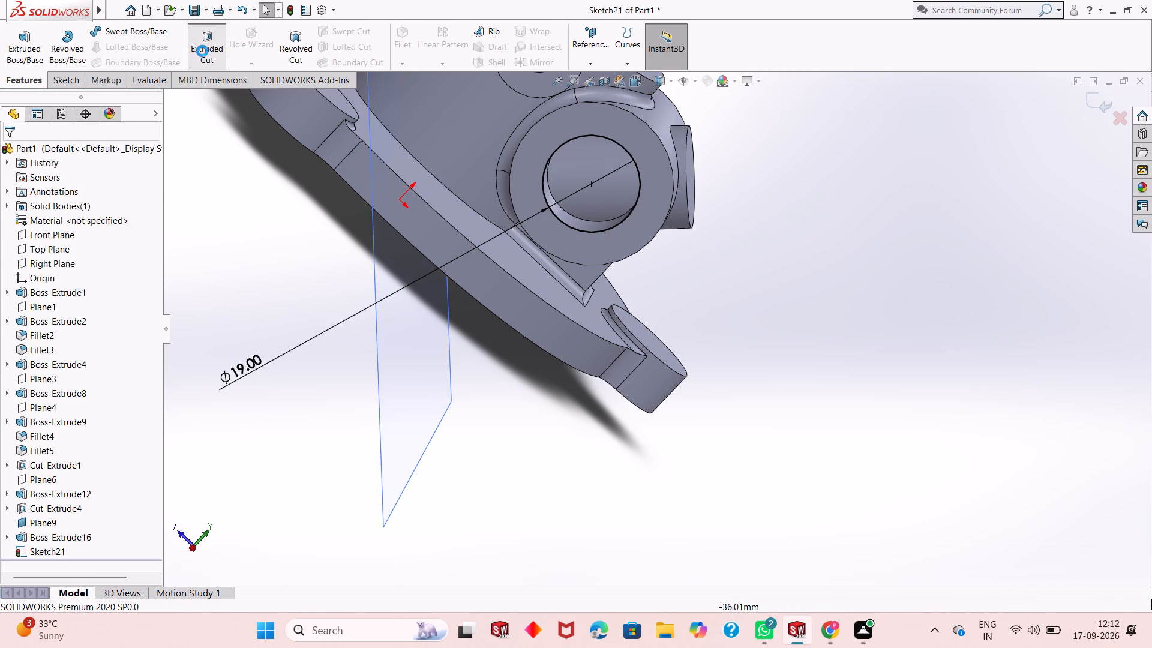
pyautogui.moveTo(658, 297); pyautogui.dragTo(553, 296, button='middle')
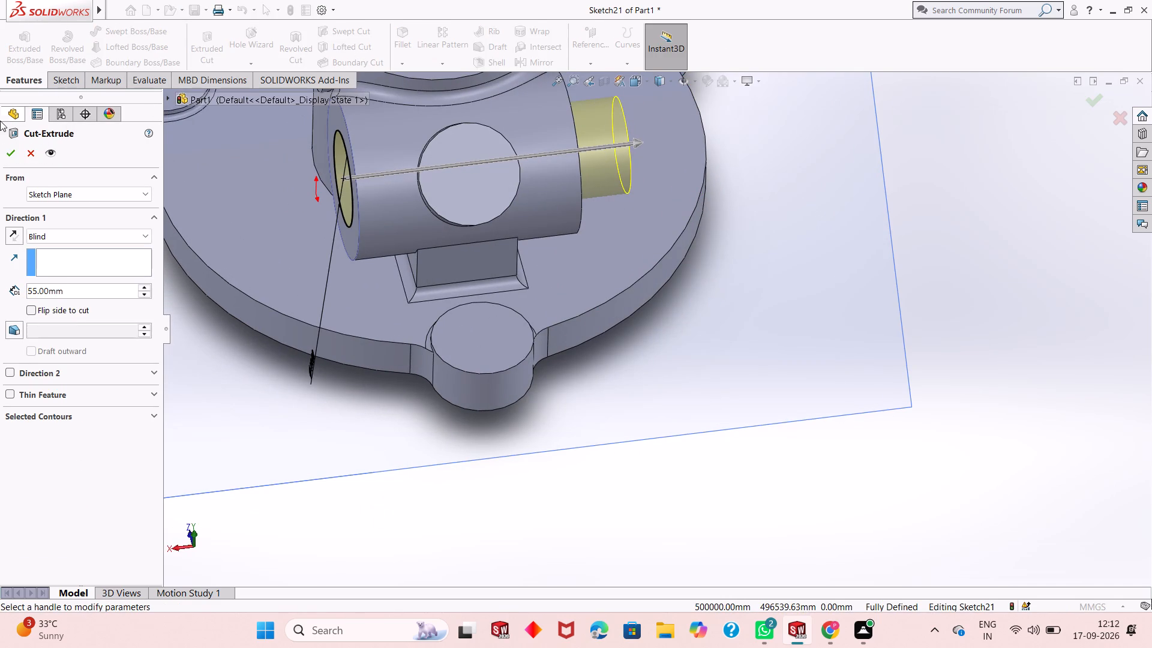
pyautogui.click(10, 148)
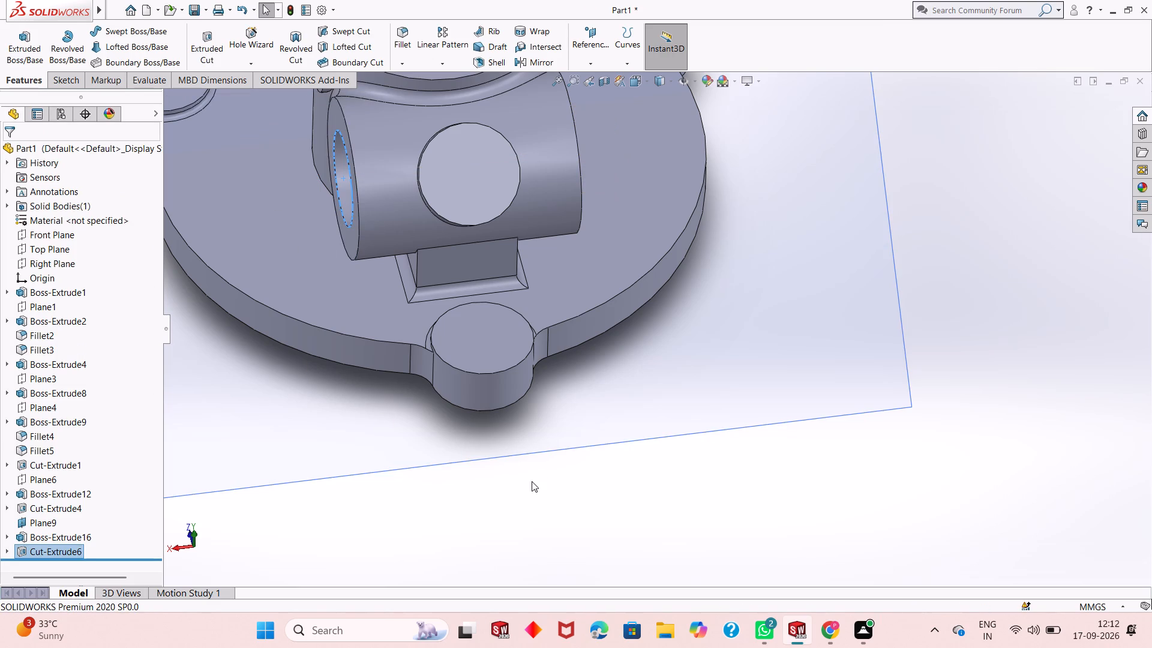
pyautogui.click(499, 491)
# Start a sketch on the angled boss's circular end face and draw a circle about 10.6 mm in diameter centred on the origin.
pyautogui.scroll(2, 391, 240)
pyautogui.moveTo(468, 251); pyautogui.dragTo(508, 194, button='middle')
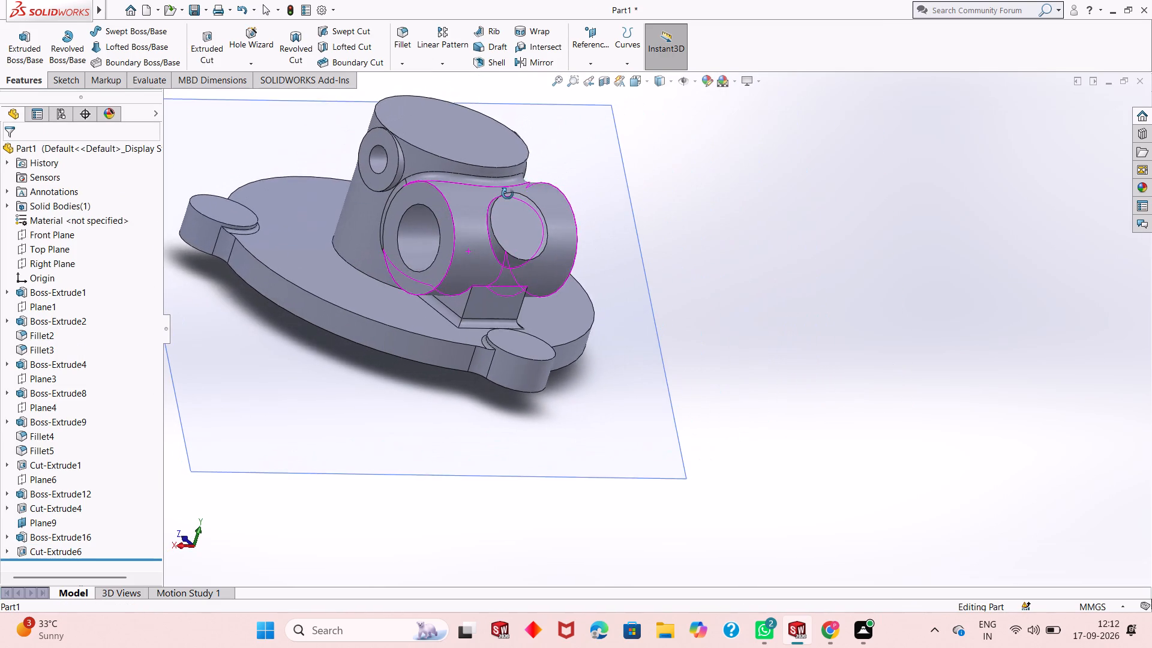
pyautogui.moveTo(508, 194); pyautogui.dragTo(509, 203, button='middle')
pyautogui.click(518, 223)
pyautogui.click(571, 191)
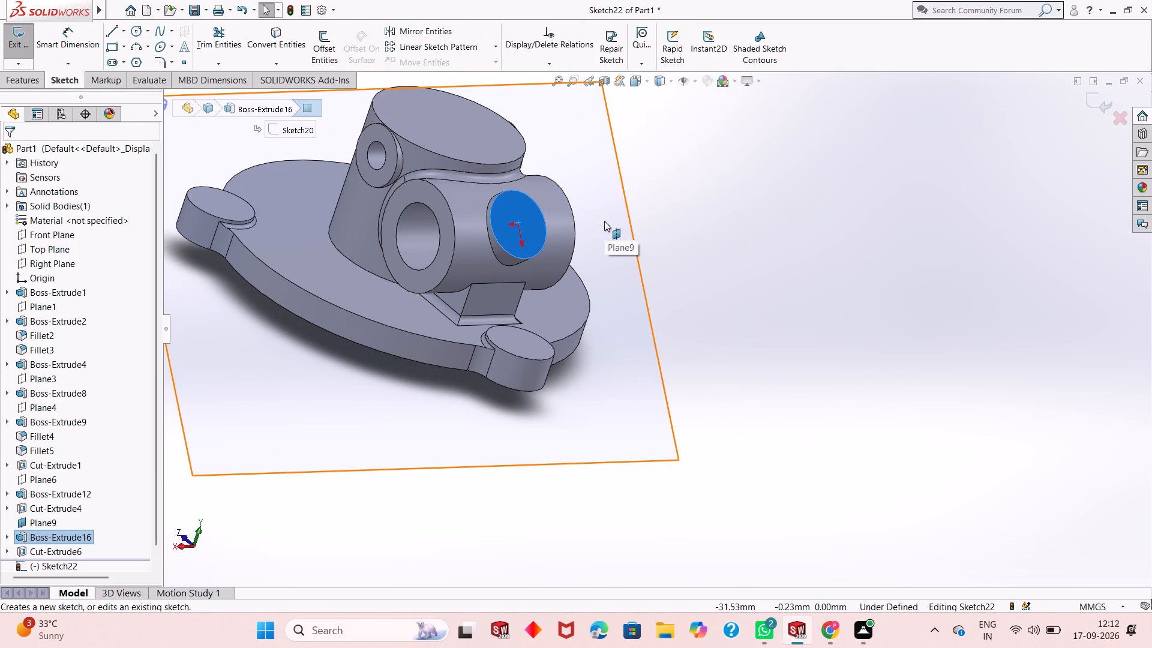
pyautogui.hotkey('ctrl', '8')
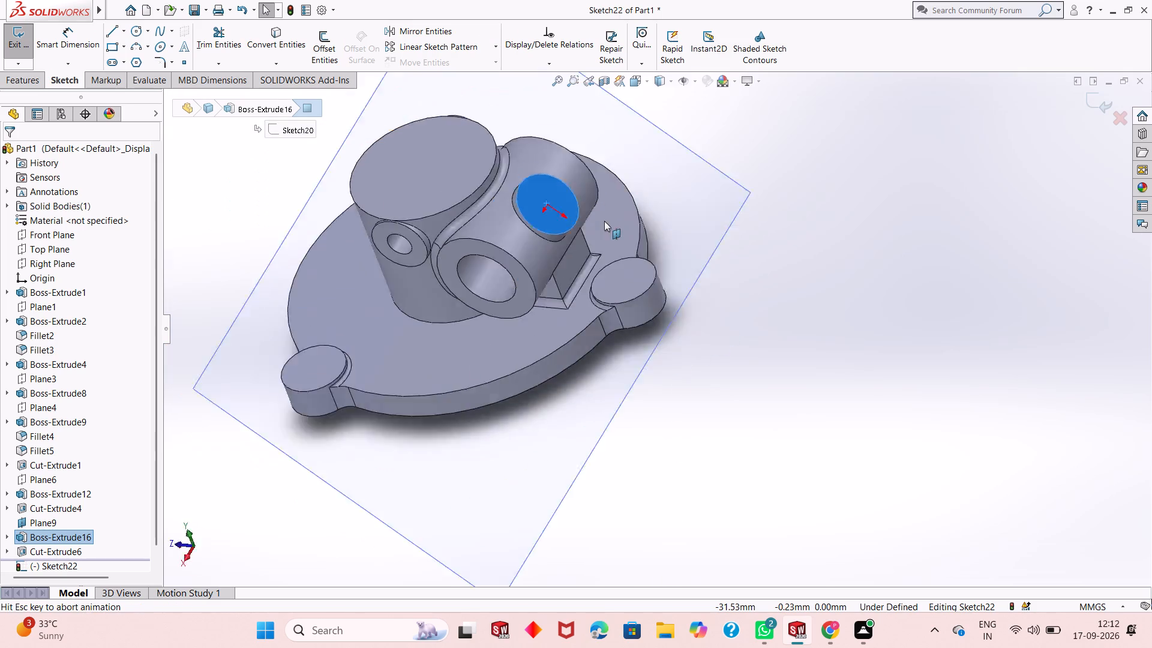
pyautogui.scroll(-3, 674, 350)
pyautogui.press('Escape')
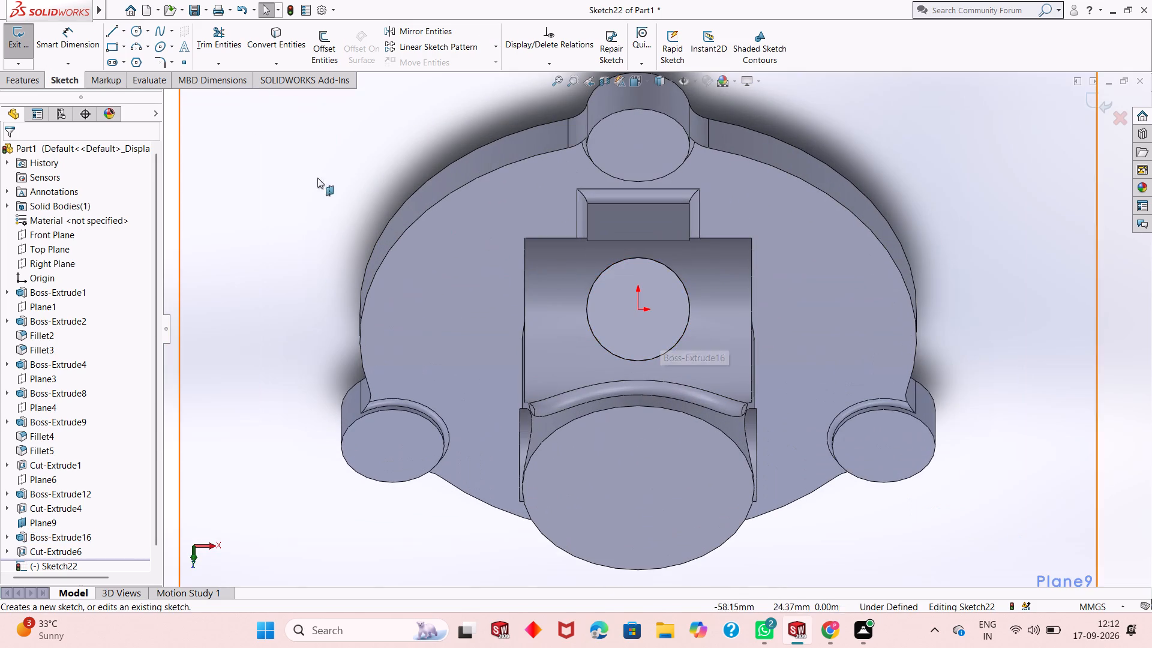
pyautogui.click(138, 29)
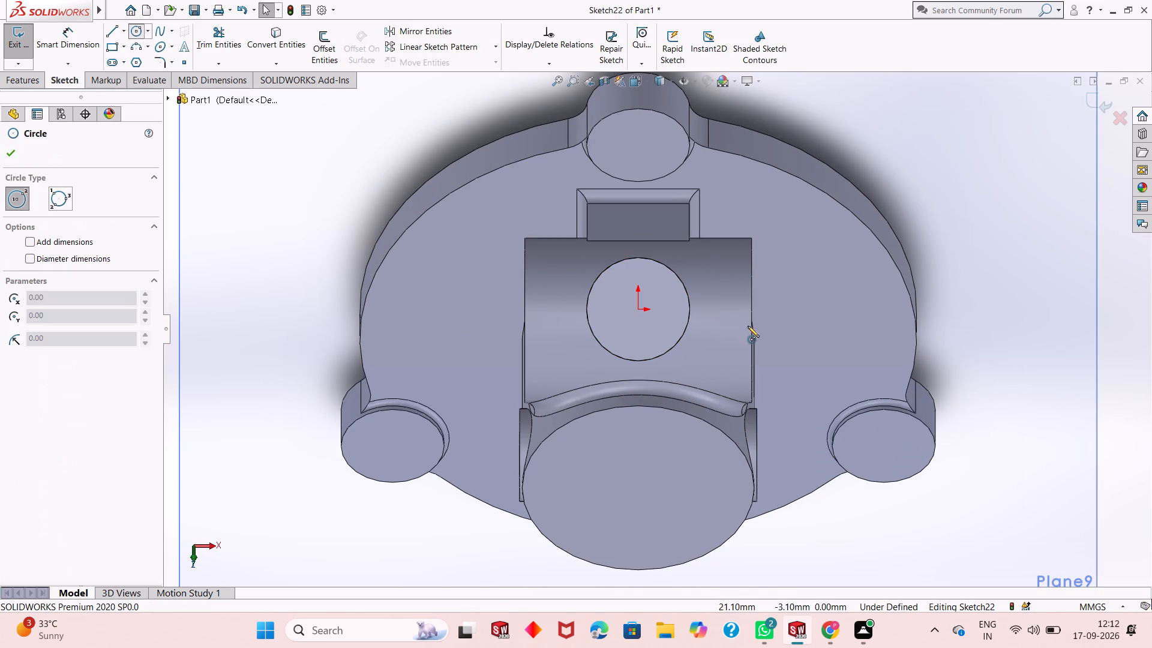
pyautogui.click(638, 311)
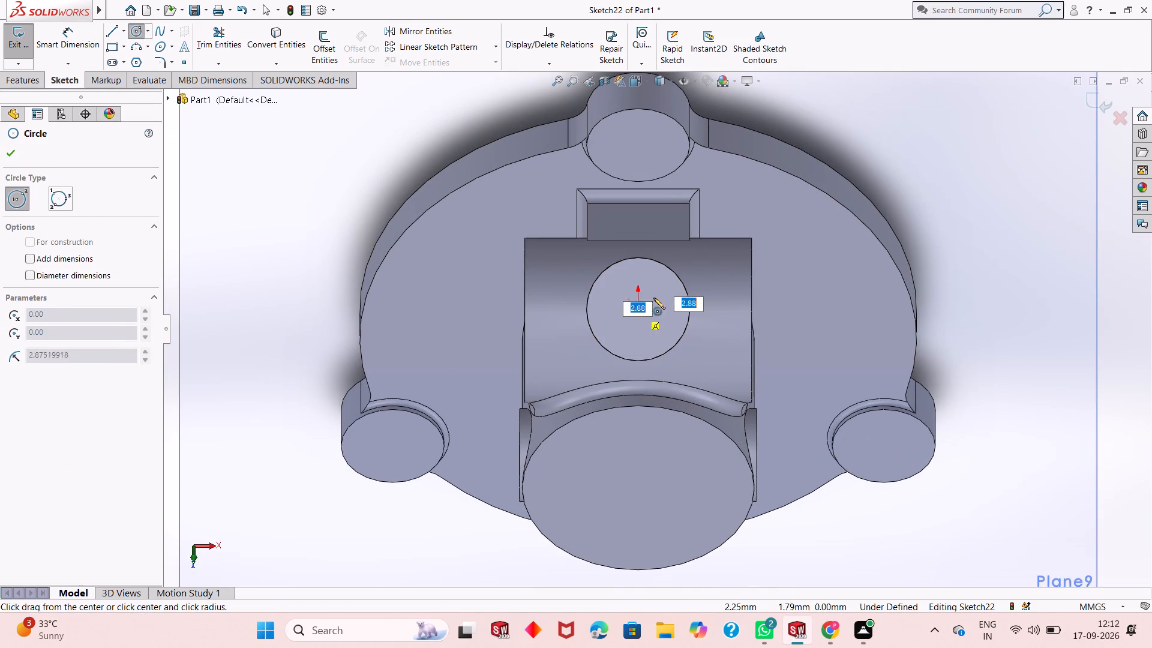
pyautogui.click(661, 295)
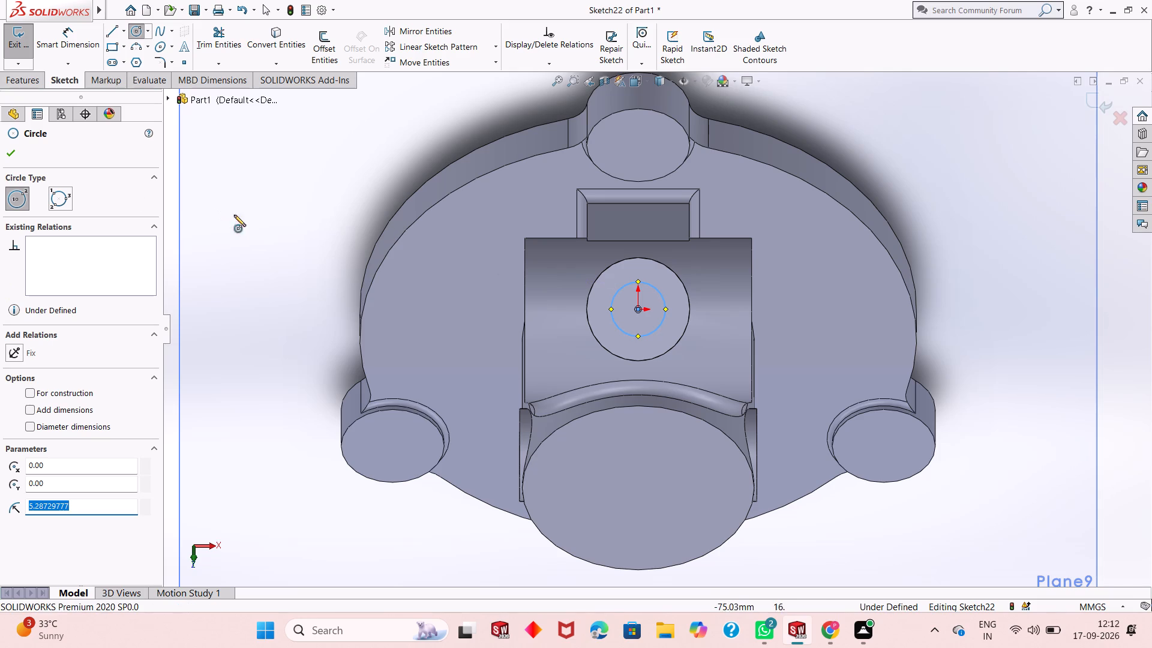
pyautogui.click(11, 152)
# Dimension the circle on the angled boss's end face to a diameter of 10 mm.
pyautogui.click(32, 83)
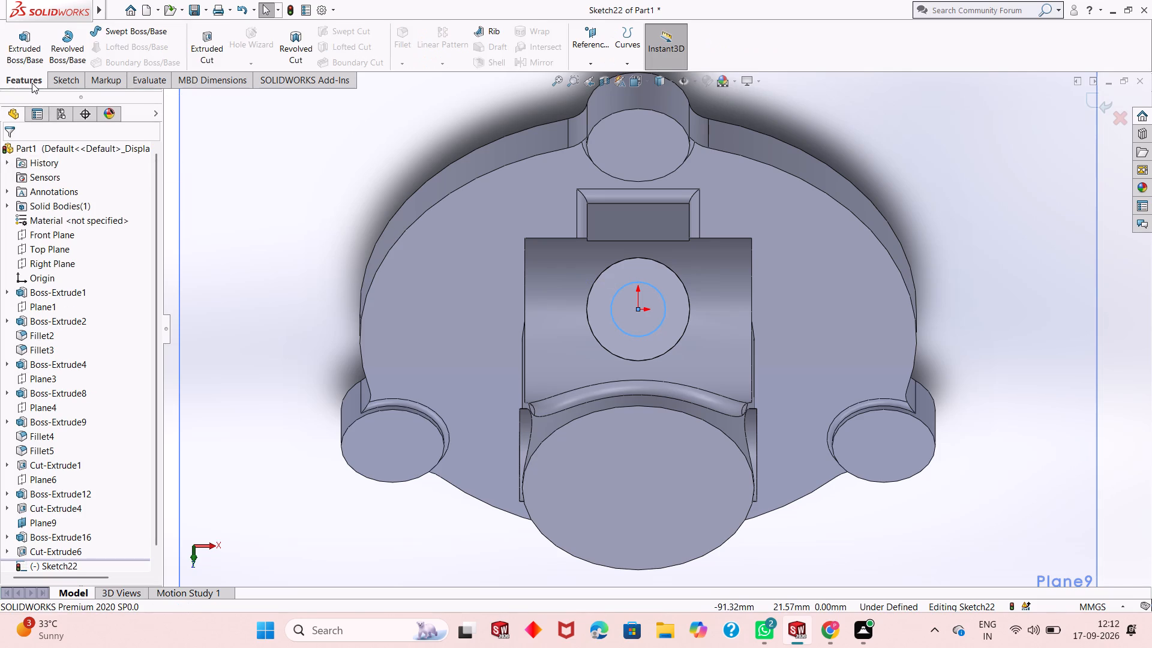
pyautogui.click(72, 82)
pyautogui.click(72, 50)
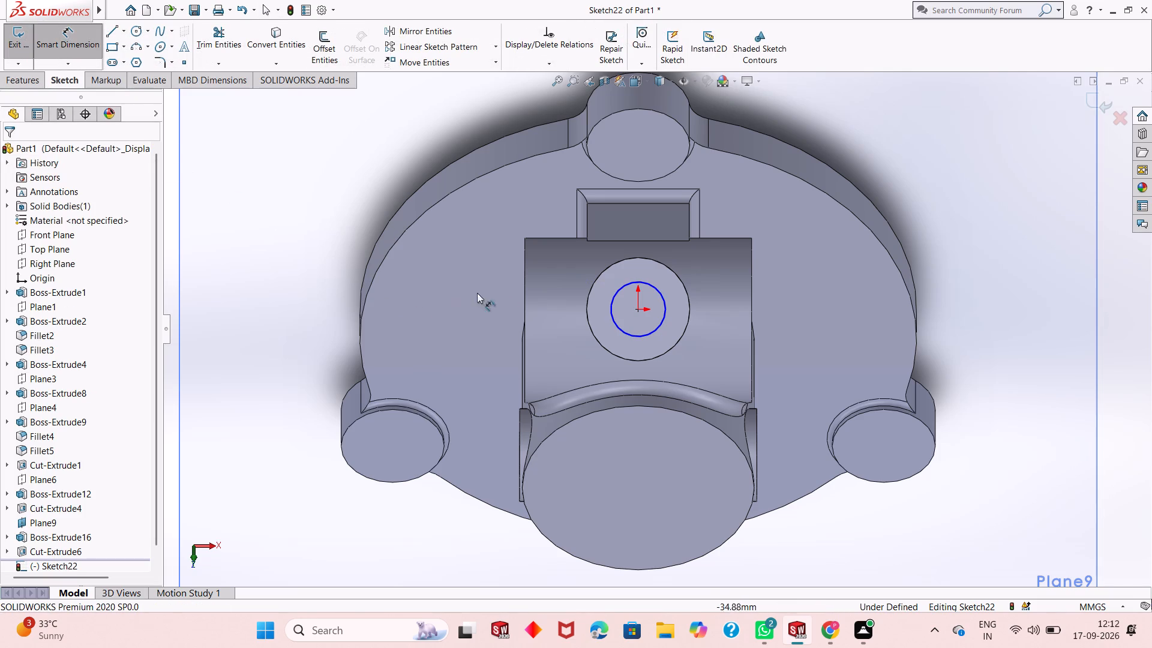
pyautogui.click(623, 330)
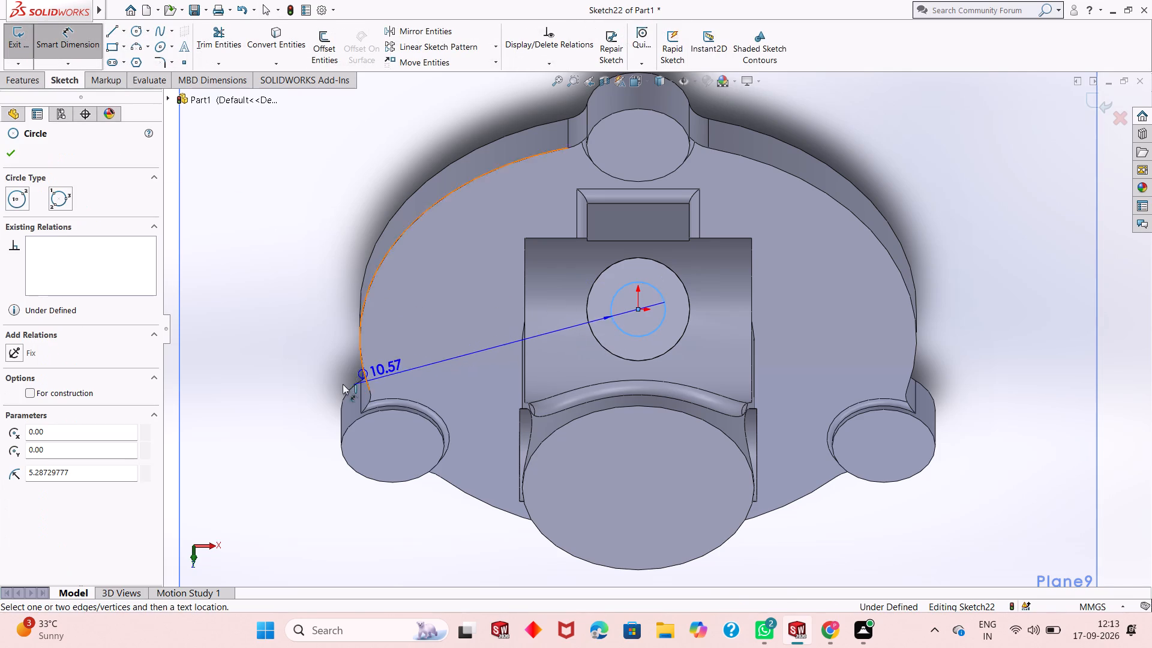
pyautogui.click(268, 395)
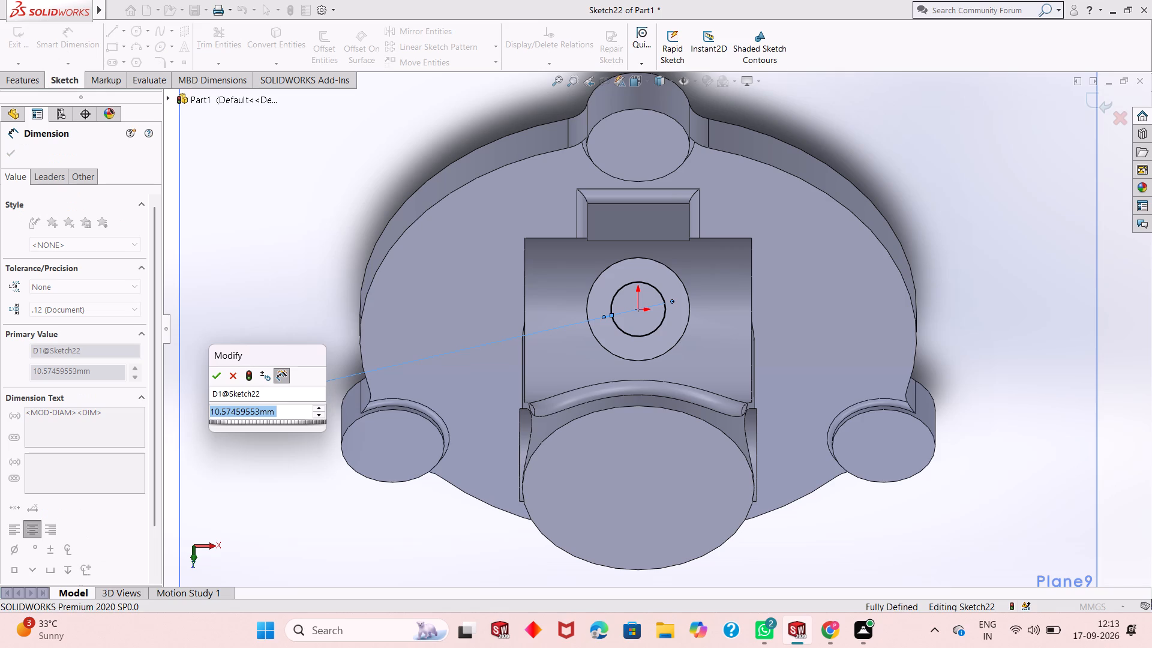
pyautogui.write('10')
pyautogui.press('Return')
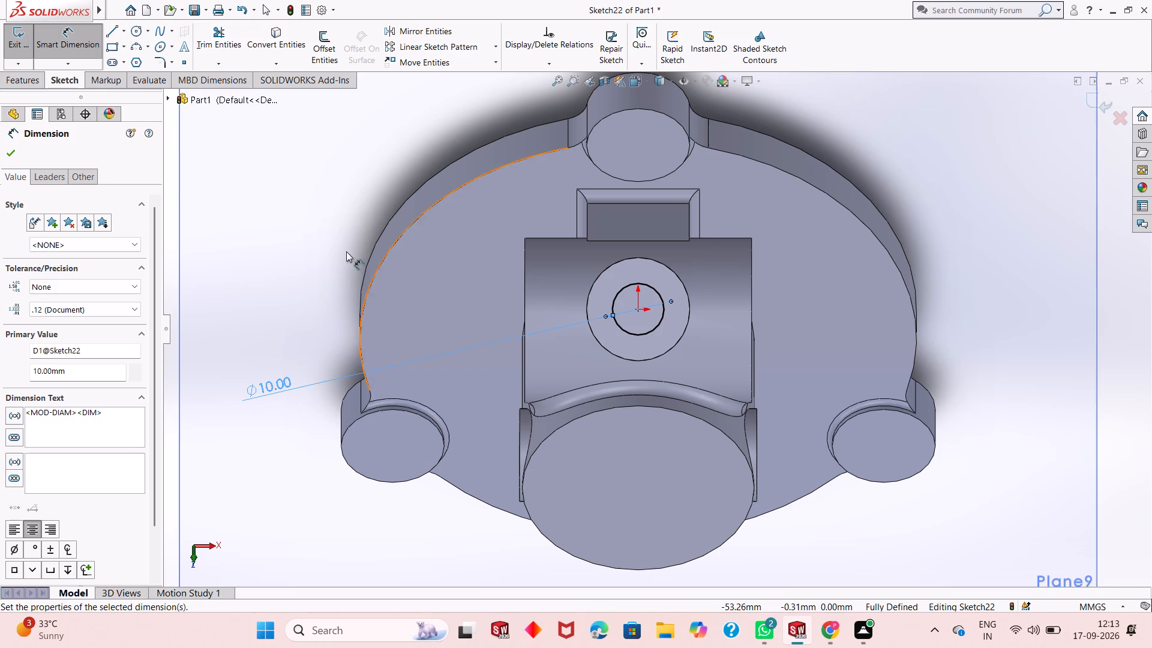
pyautogui.click(10, 159)
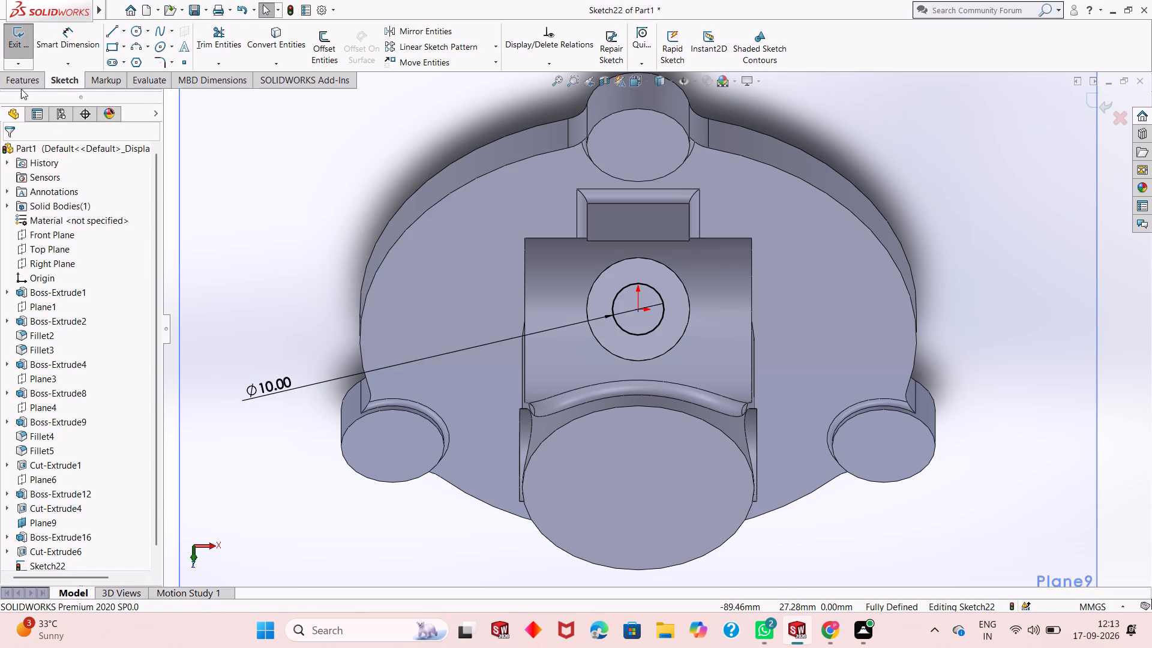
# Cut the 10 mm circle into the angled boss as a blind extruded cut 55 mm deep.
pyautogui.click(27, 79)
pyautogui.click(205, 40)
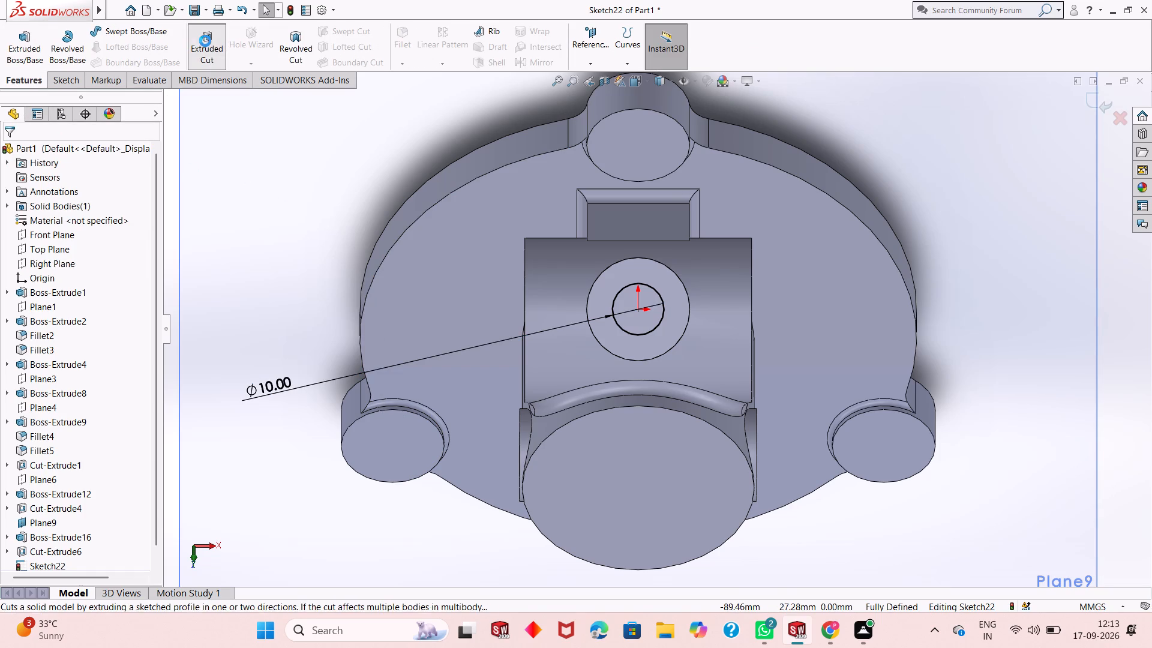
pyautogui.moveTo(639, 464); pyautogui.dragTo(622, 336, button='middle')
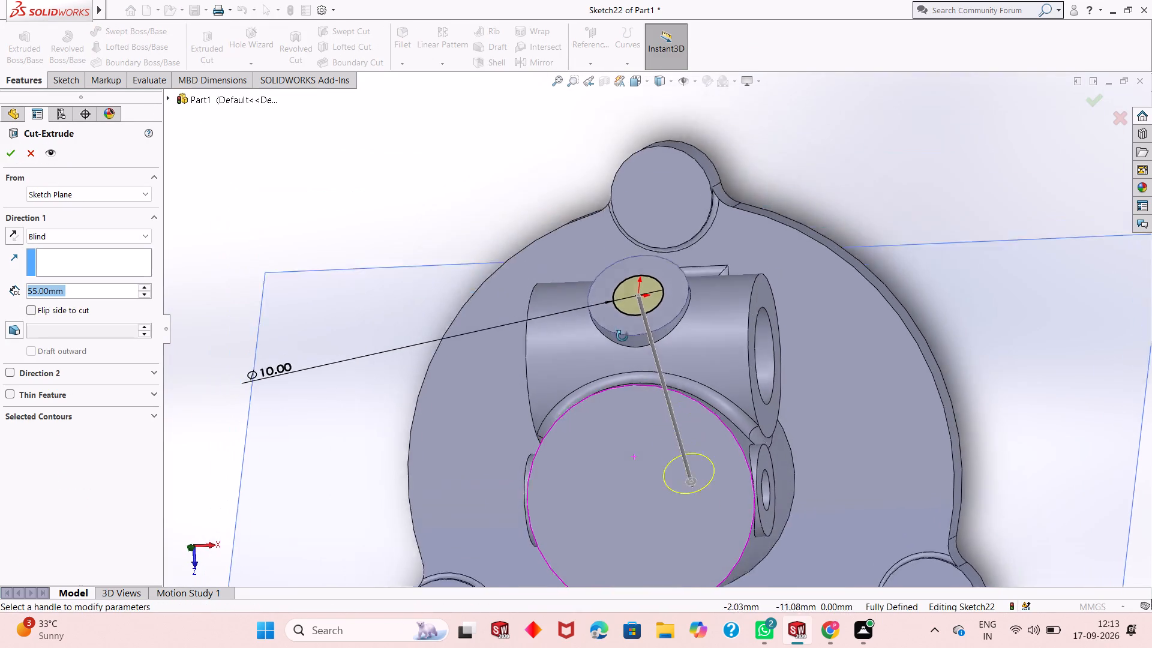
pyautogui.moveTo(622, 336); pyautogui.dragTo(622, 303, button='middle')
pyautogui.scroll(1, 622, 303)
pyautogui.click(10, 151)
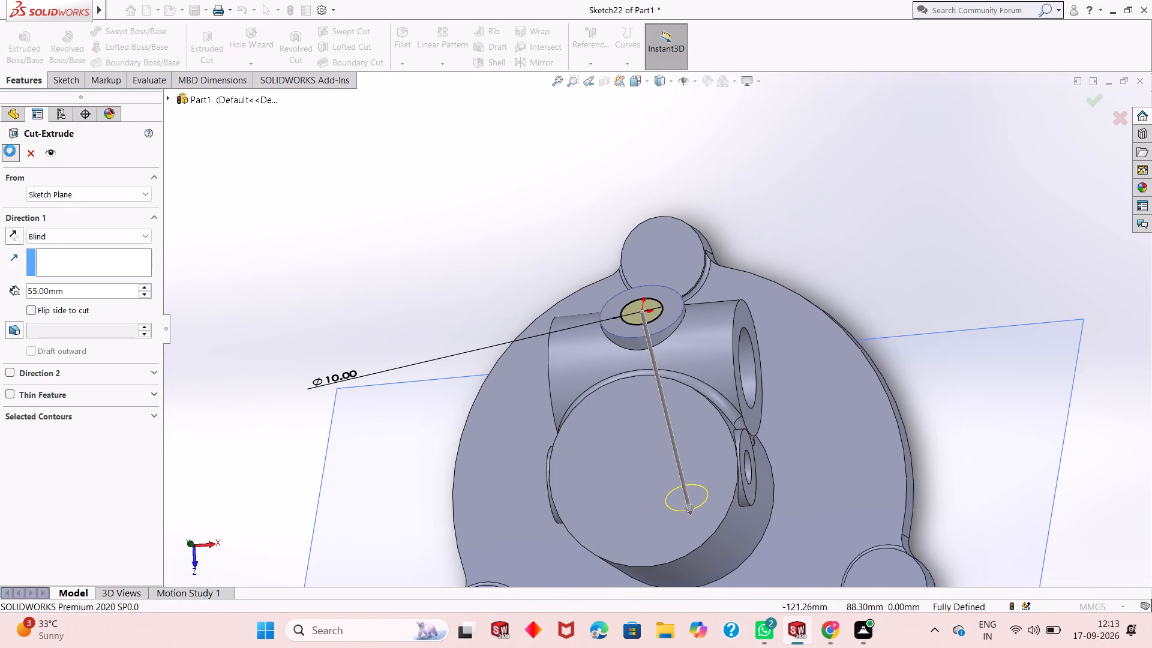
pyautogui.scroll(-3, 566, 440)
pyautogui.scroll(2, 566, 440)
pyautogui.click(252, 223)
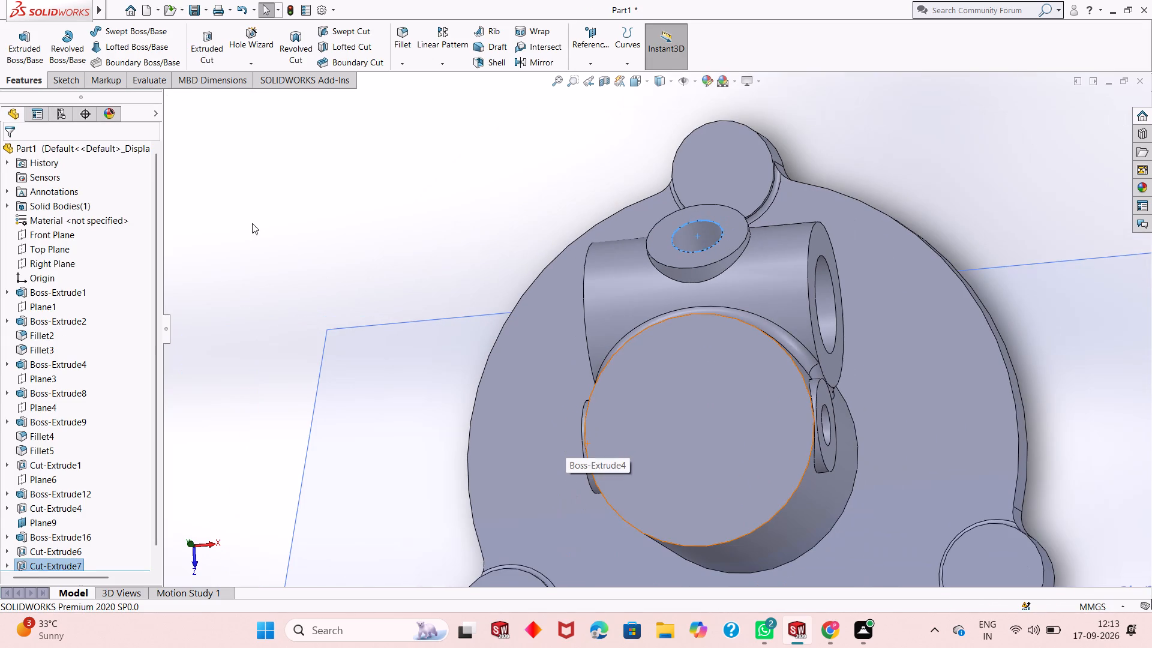
# Examine the angled boss's hole from several sides and through the horizontal cylinder's bore.
pyautogui.scroll(-3, 734, 307)
pyautogui.moveTo(718, 324); pyautogui.dragTo(688, 504, button='middle')
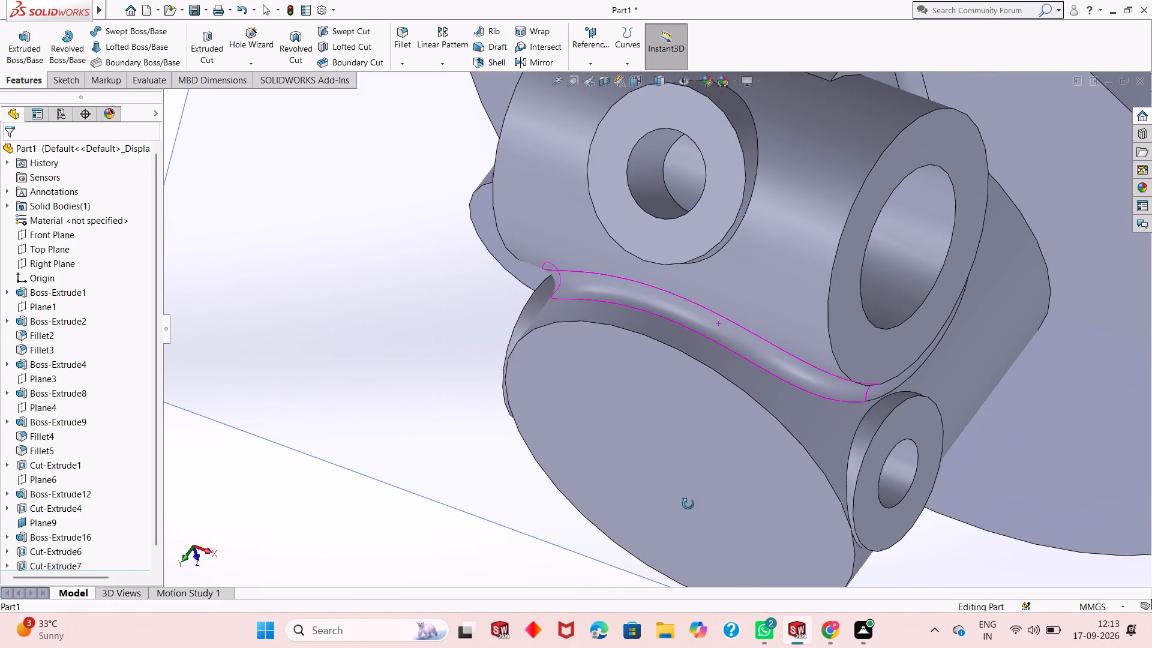
pyautogui.moveTo(688, 504); pyautogui.dragTo(671, 330, button='middle')
pyautogui.scroll(1, 671, 311)
pyautogui.scroll(1, 629, 439)
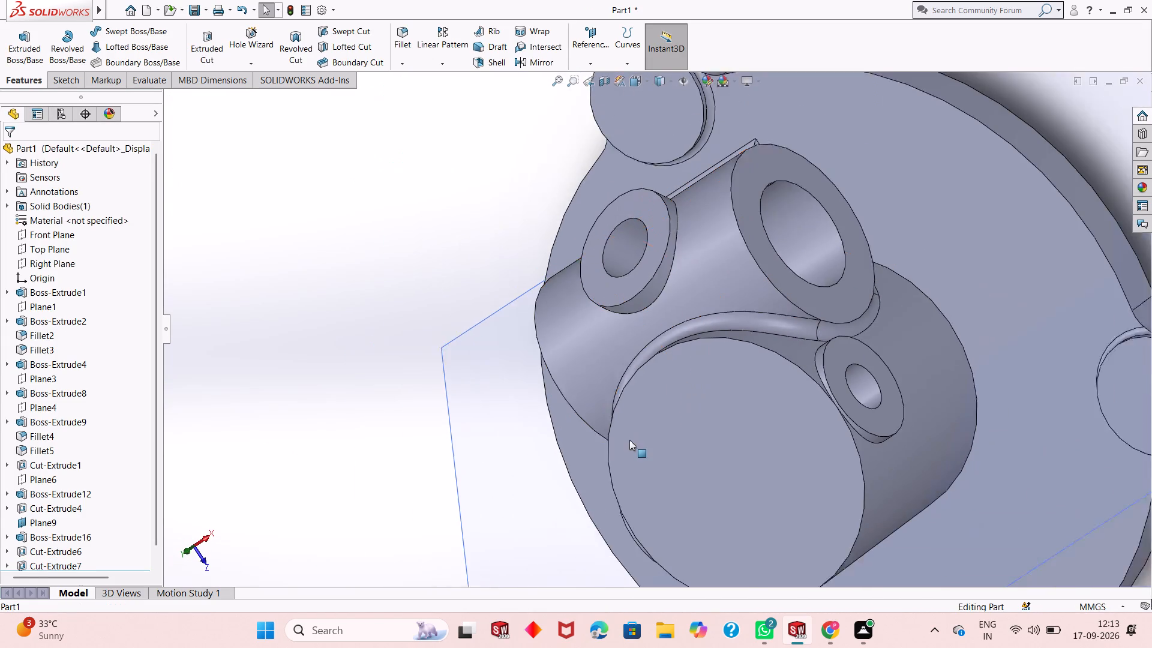
pyautogui.scroll(1, 629, 440)
pyautogui.moveTo(634, 357); pyautogui.dragTo(416, 347, button='middle')
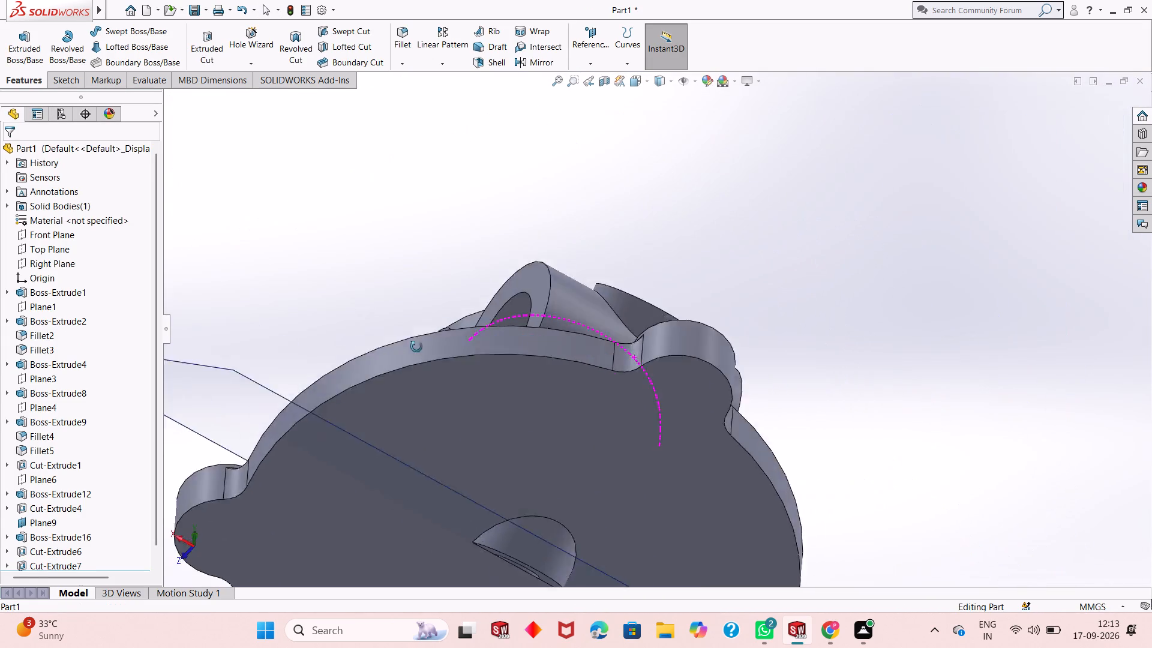
pyautogui.moveTo(416, 347); pyautogui.dragTo(495, 542, button='middle')
pyautogui.scroll(1, 495, 542)
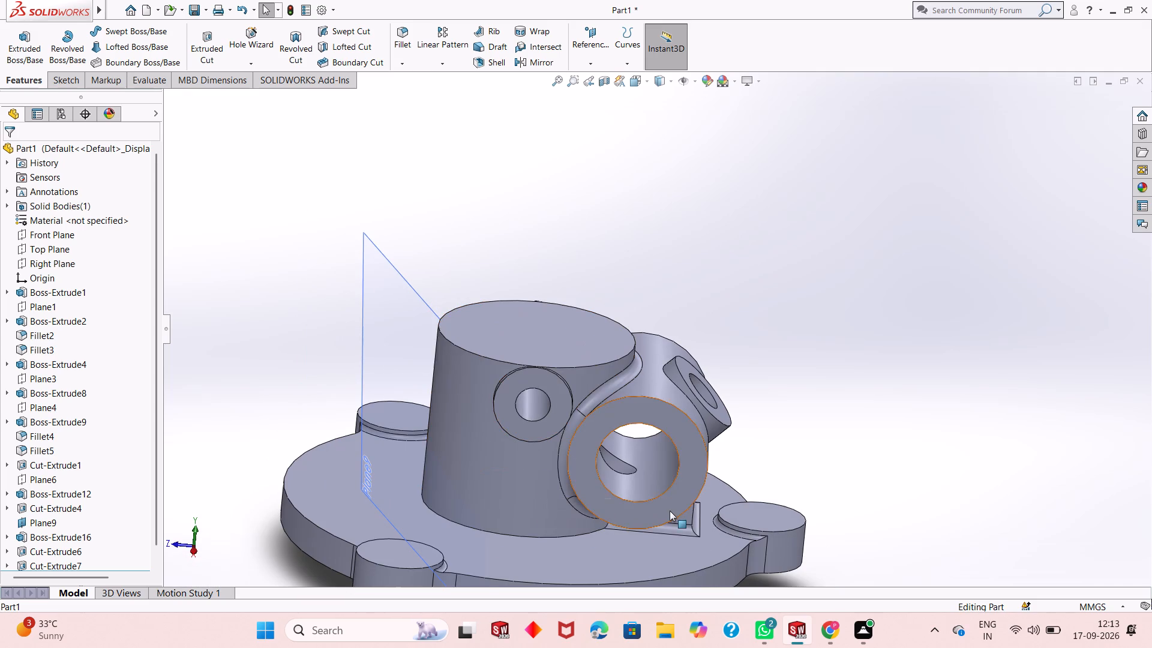
pyautogui.moveTo(670, 511); pyautogui.dragTo(604, 499, button='middle')
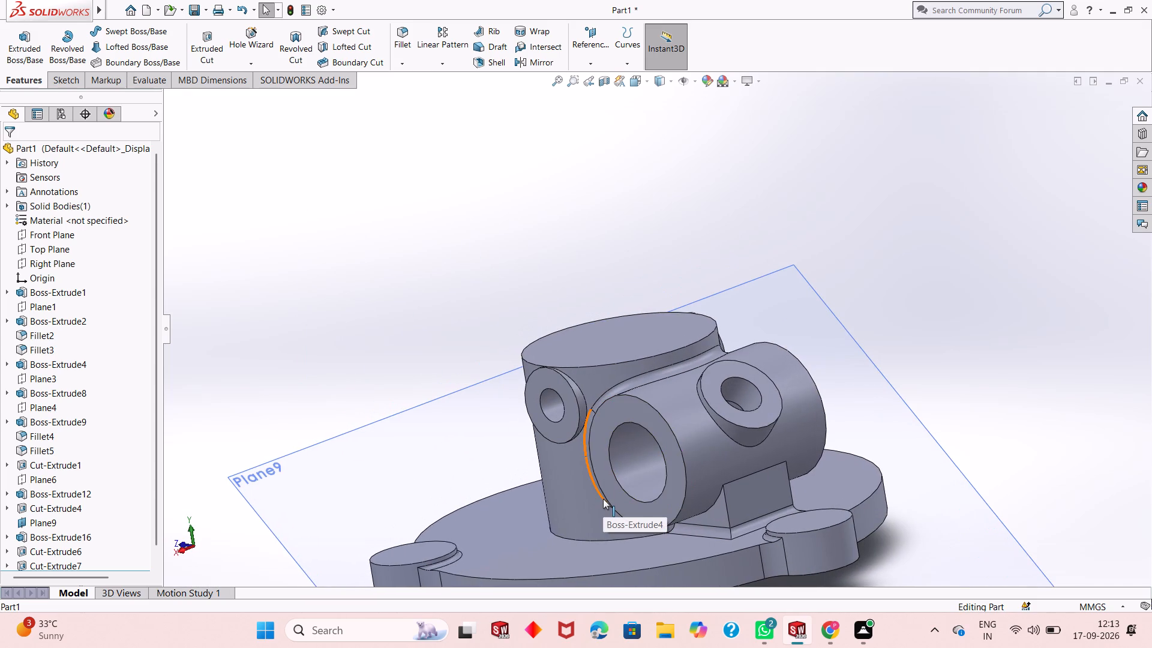
pyautogui.moveTo(640, 499); pyautogui.dragTo(686, 486, button='middle')
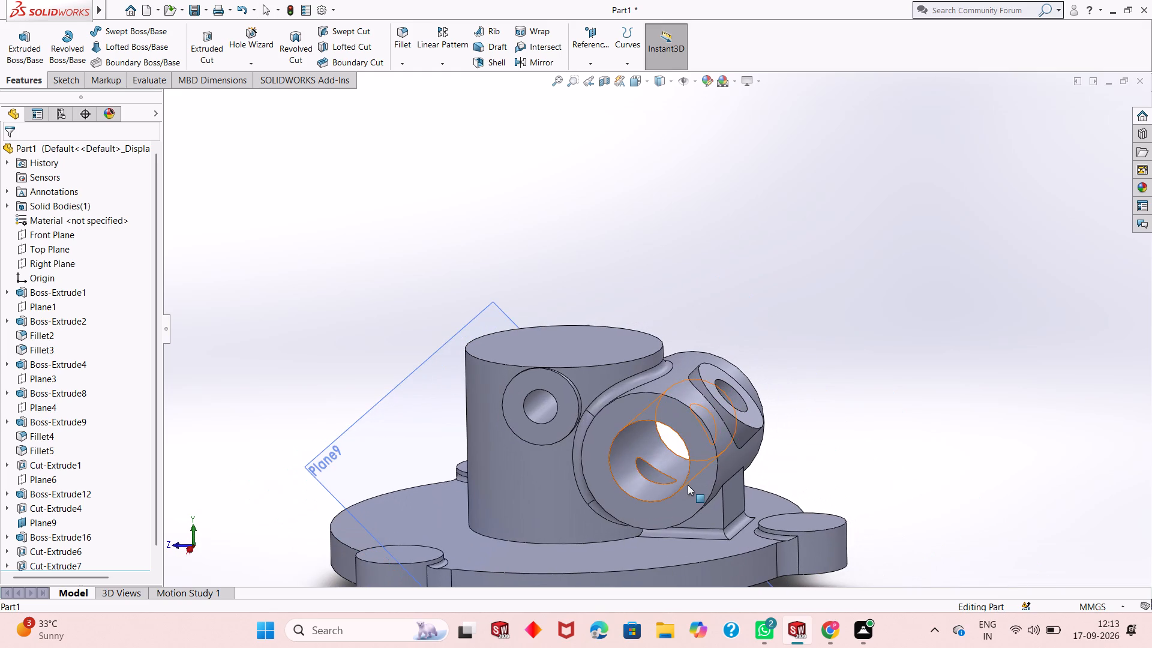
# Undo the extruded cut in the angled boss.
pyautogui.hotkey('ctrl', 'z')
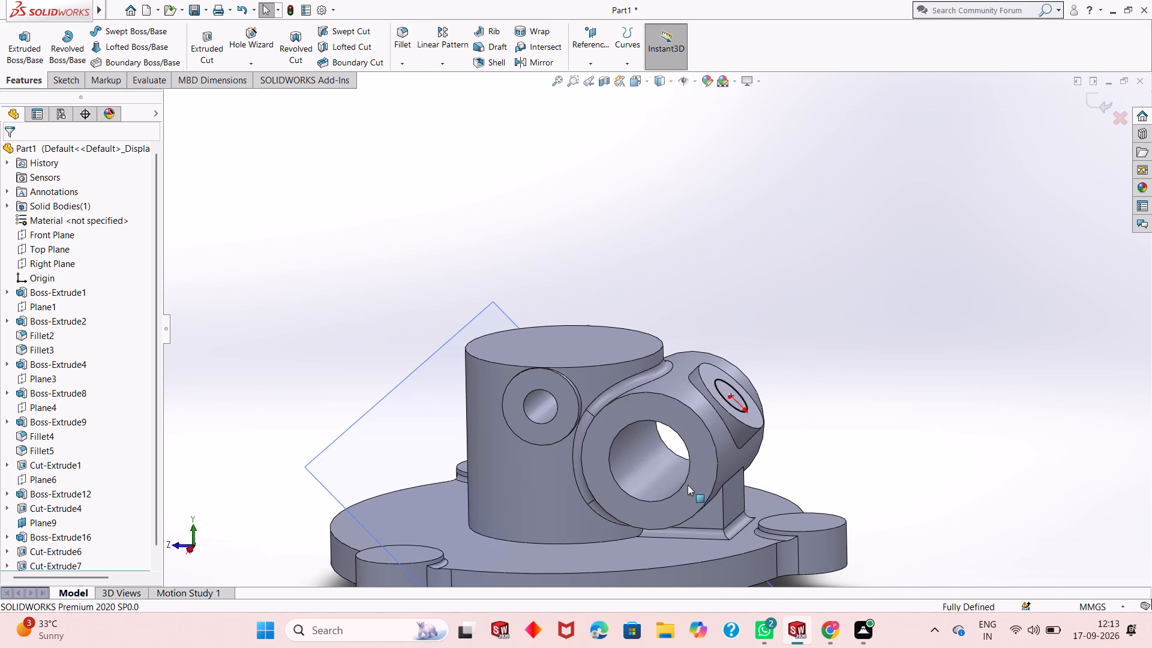
# Cut the 10 mm circle on the angled boss's end face as a blind extruded cut 5 mm deep.
pyautogui.moveTo(620, 433); pyautogui.dragTo(593, 323, button='middle')
pyautogui.moveTo(685, 527); pyautogui.dragTo(687, 371, button='middle')
pyautogui.scroll(4, 662, 459)
pyautogui.moveTo(671, 495); pyautogui.dragTo(491, 503, button='middle')
pyautogui.scroll(-4, 745, 453)
pyautogui.moveTo(746, 450); pyautogui.dragTo(755, 463, button='middle')
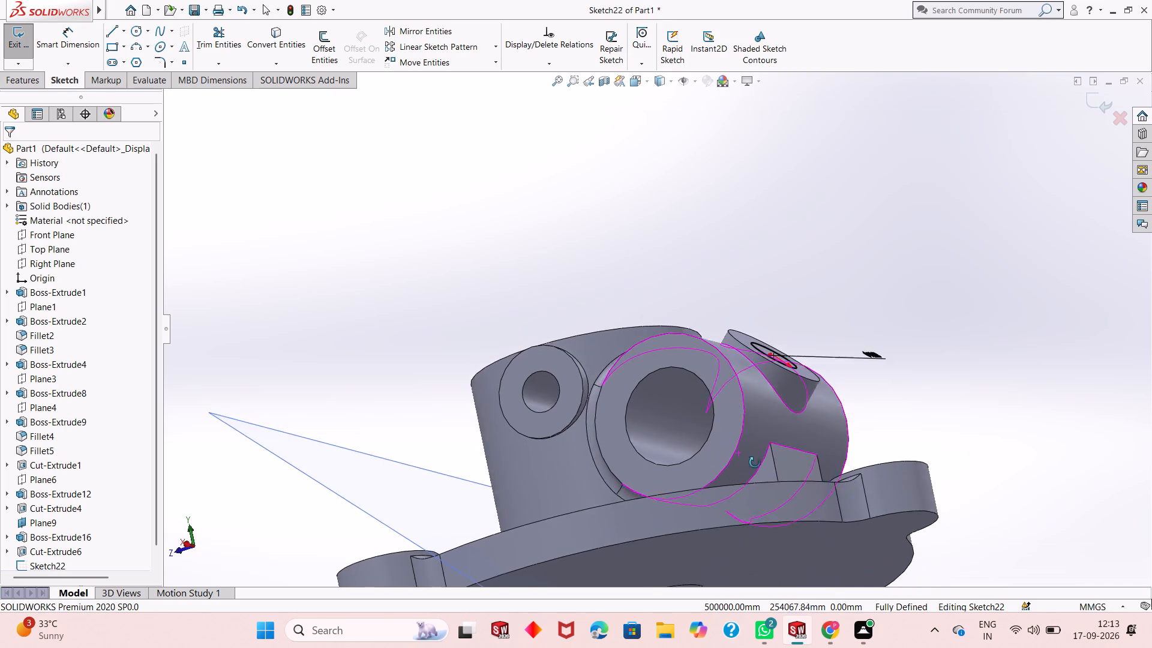
pyautogui.moveTo(755, 463); pyautogui.dragTo(824, 433, button='middle')
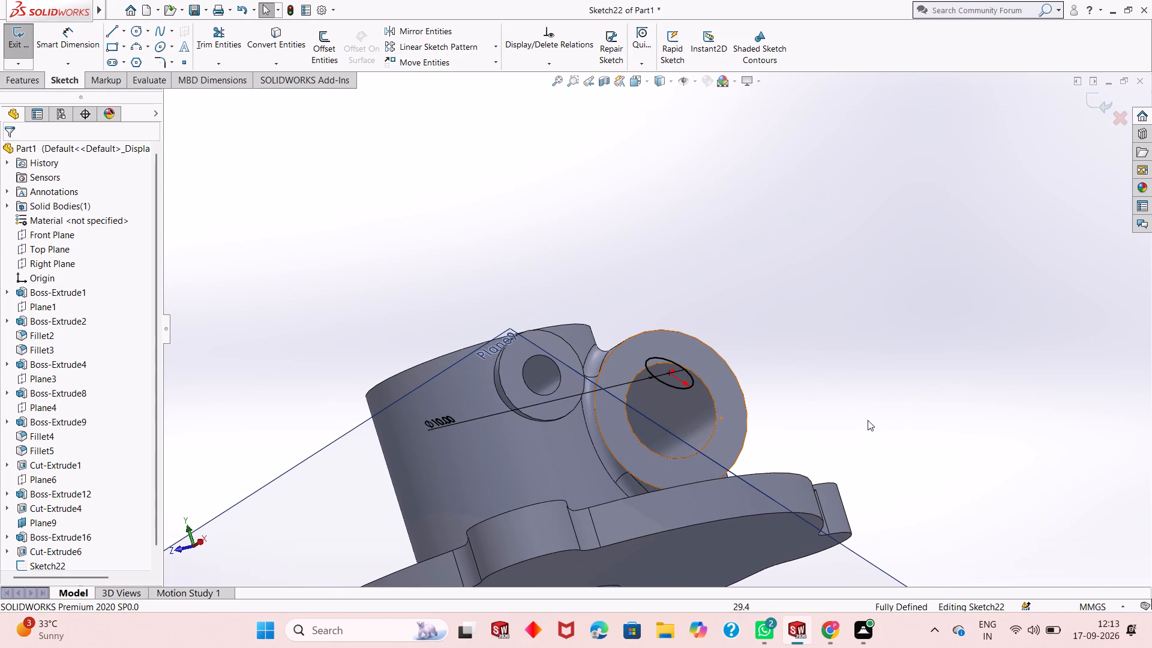
pyautogui.scroll(-1, 868, 420)
pyautogui.moveTo(43, 76); pyautogui.dragTo(38, 77)
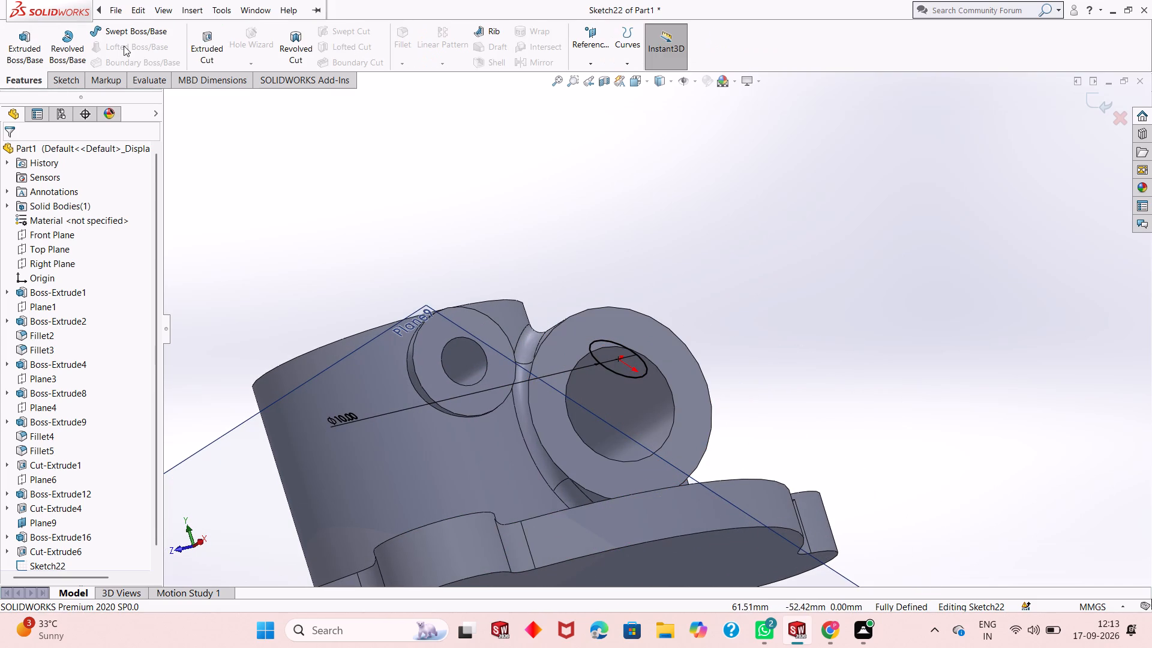
pyautogui.click(206, 35)
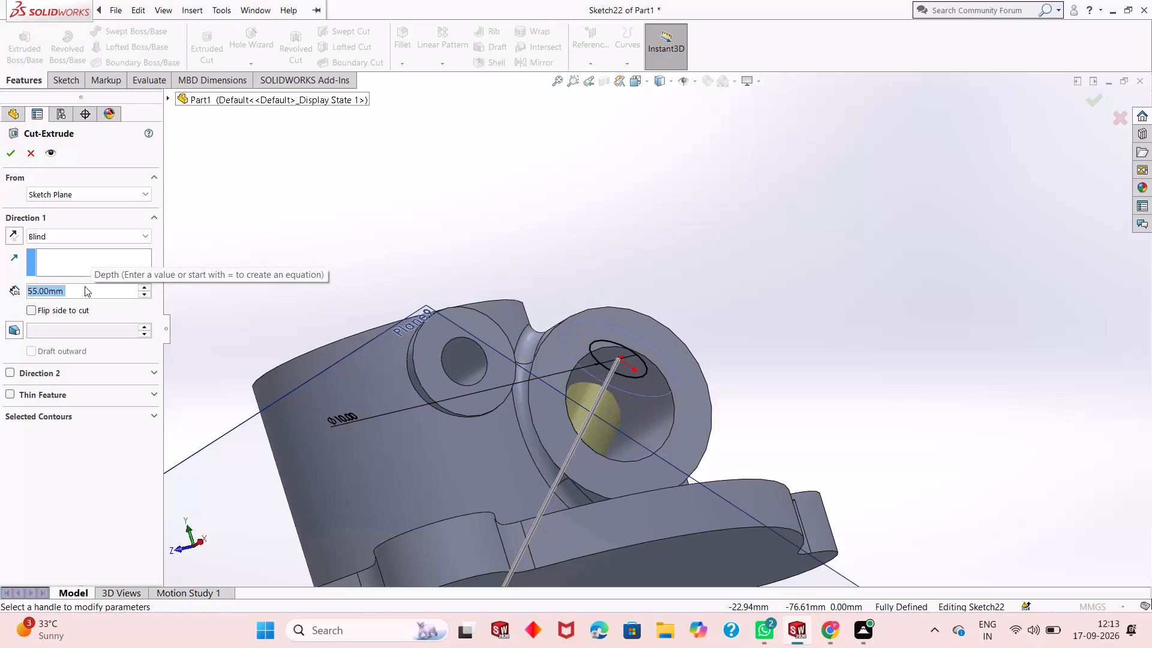
pyautogui.press('5')
pyautogui.press('Return')
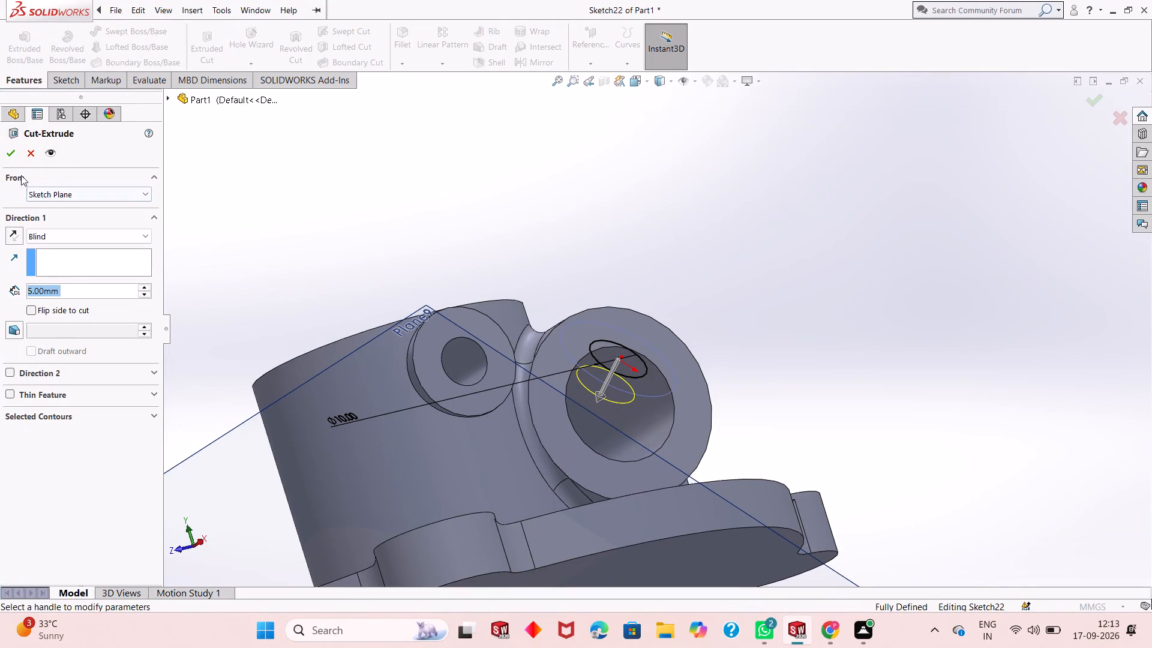
pyautogui.click(10, 155)
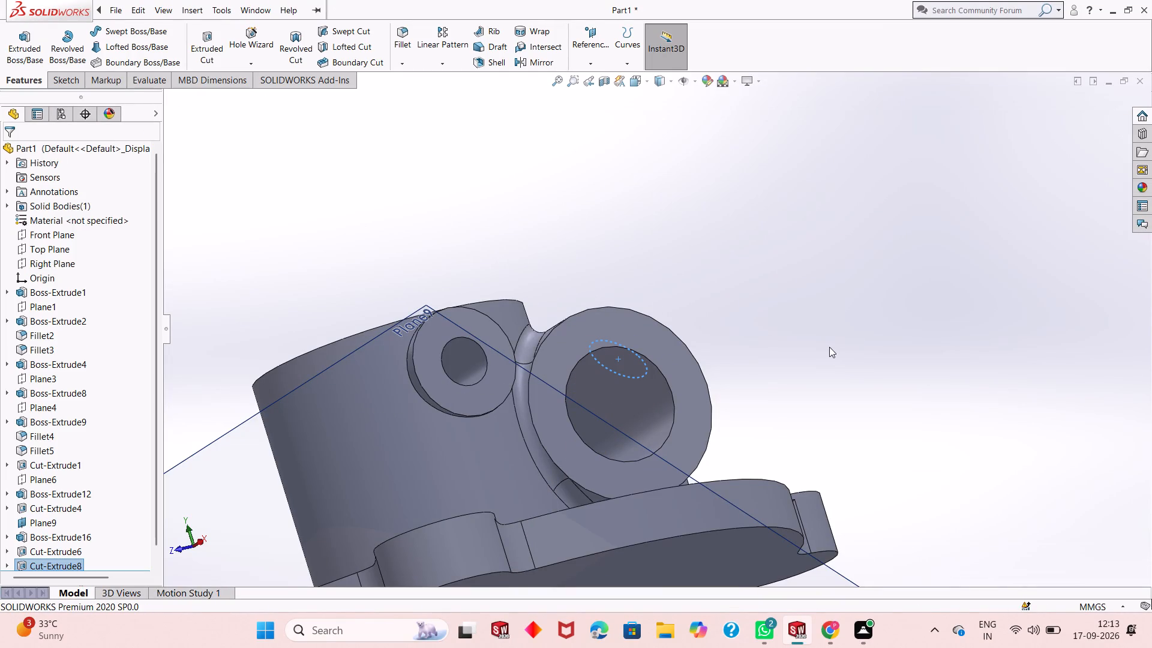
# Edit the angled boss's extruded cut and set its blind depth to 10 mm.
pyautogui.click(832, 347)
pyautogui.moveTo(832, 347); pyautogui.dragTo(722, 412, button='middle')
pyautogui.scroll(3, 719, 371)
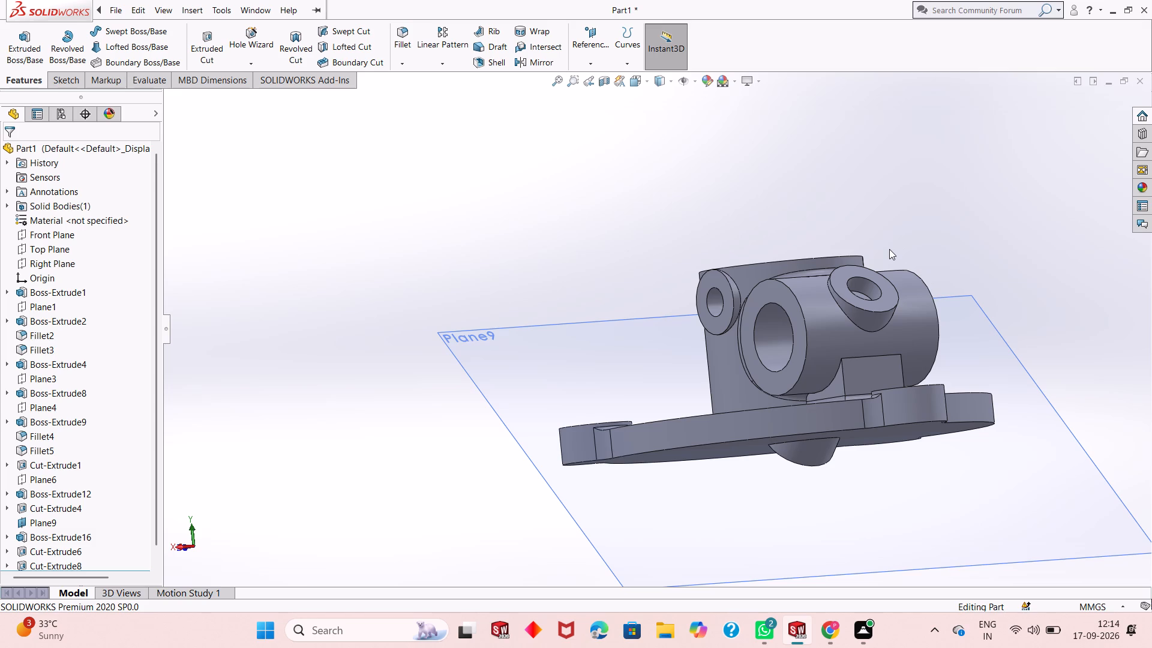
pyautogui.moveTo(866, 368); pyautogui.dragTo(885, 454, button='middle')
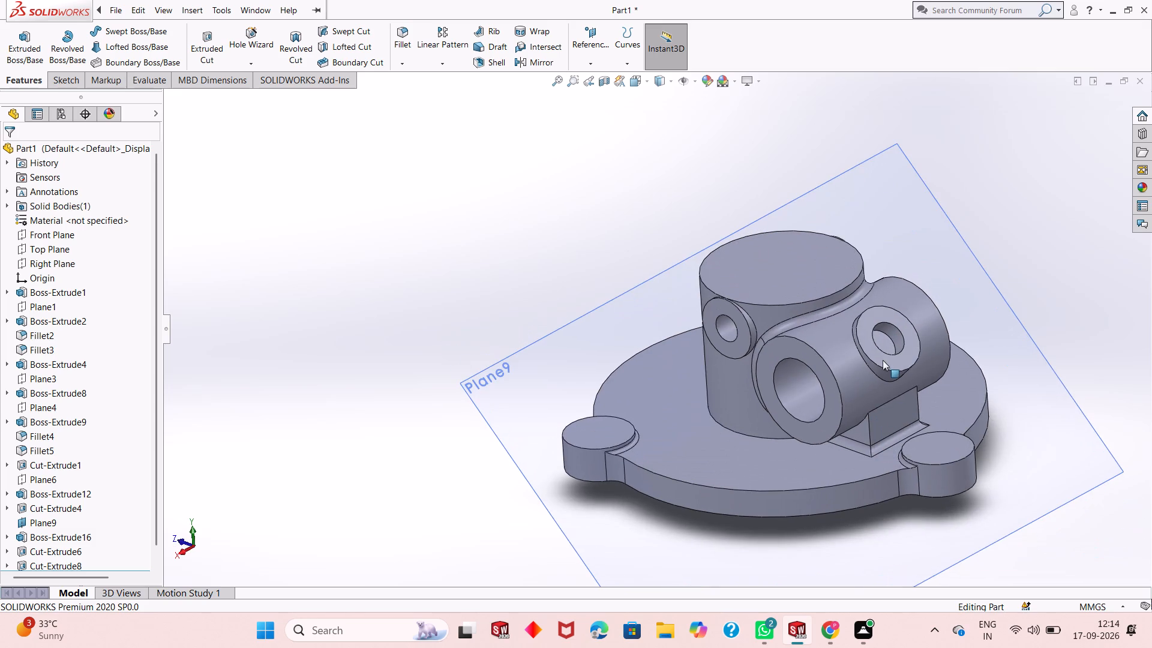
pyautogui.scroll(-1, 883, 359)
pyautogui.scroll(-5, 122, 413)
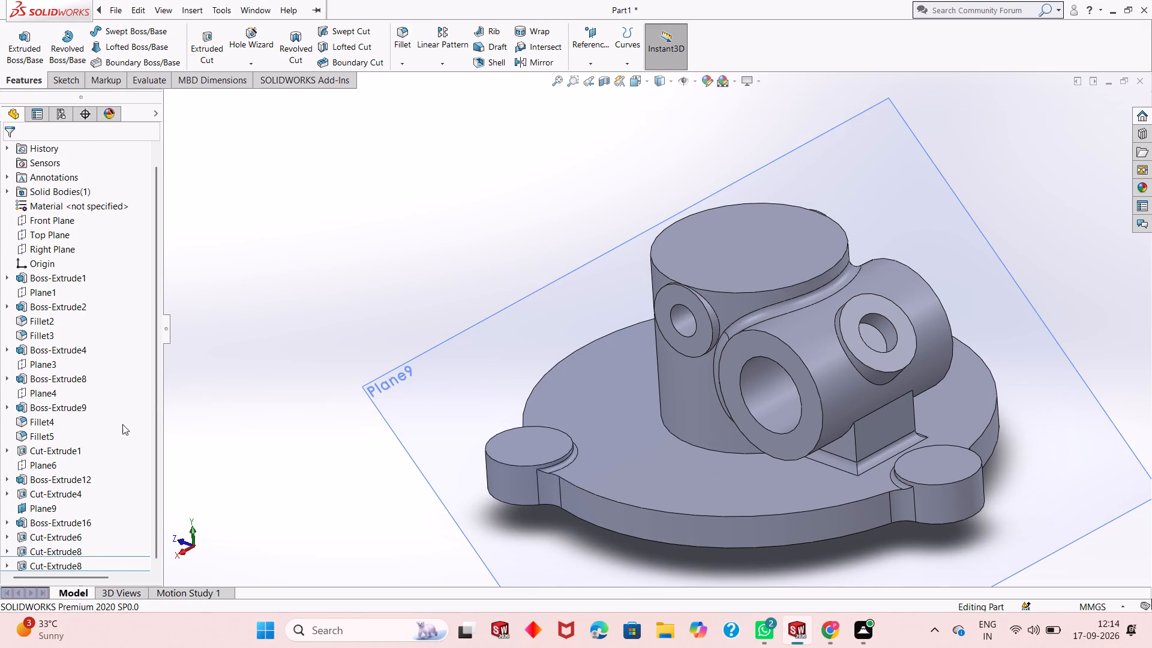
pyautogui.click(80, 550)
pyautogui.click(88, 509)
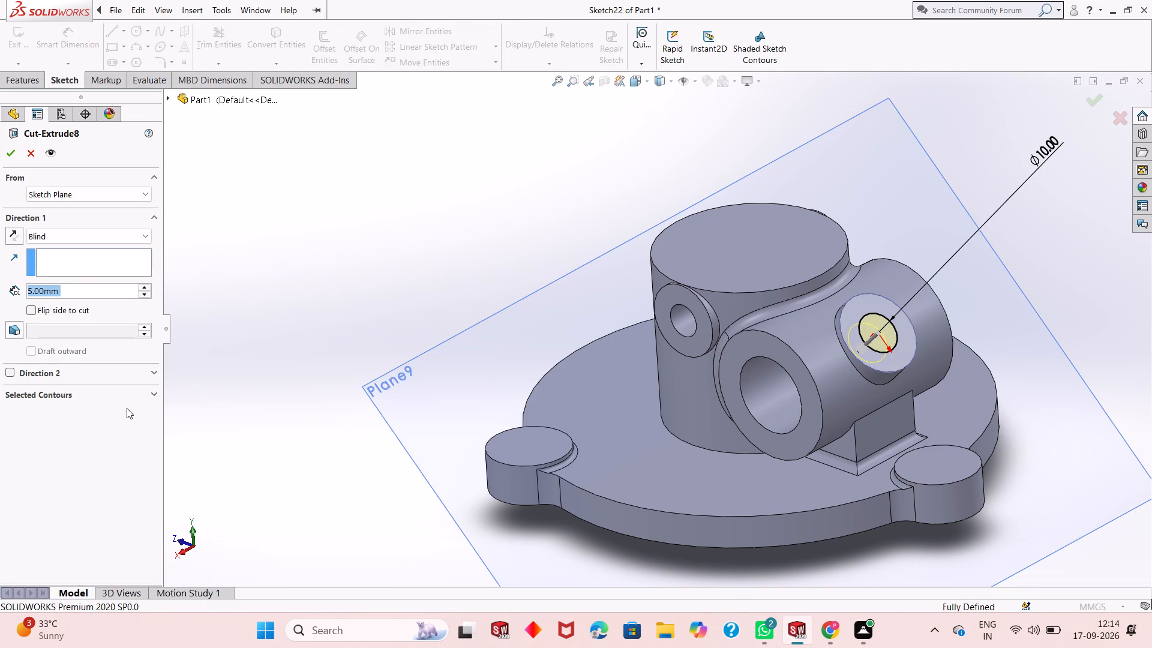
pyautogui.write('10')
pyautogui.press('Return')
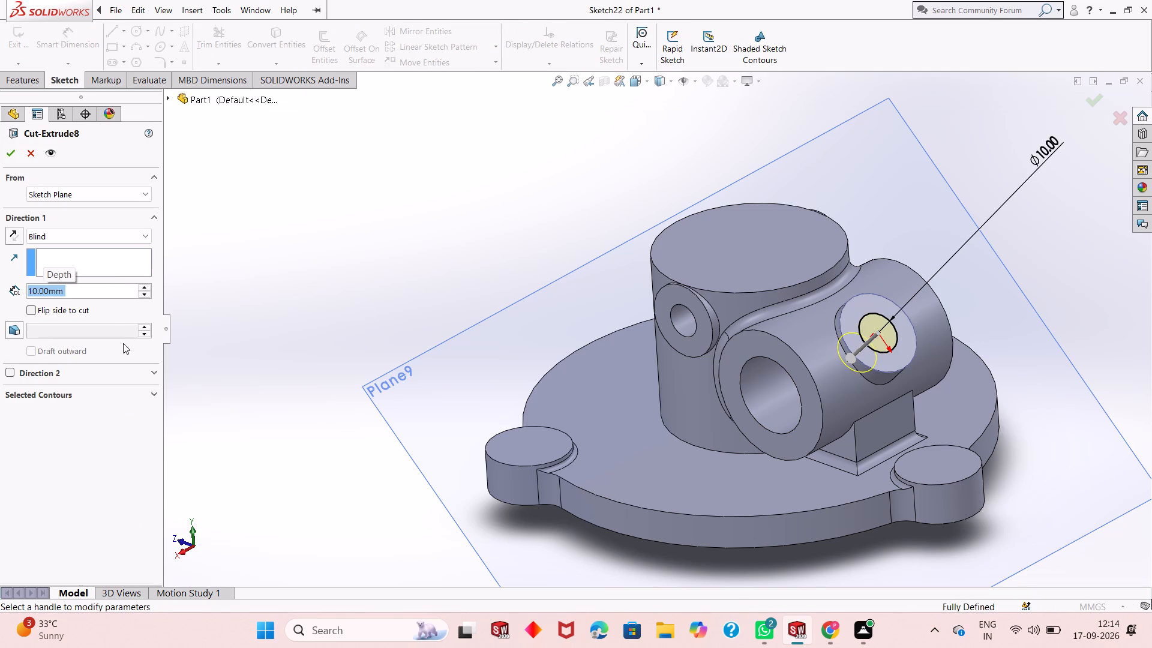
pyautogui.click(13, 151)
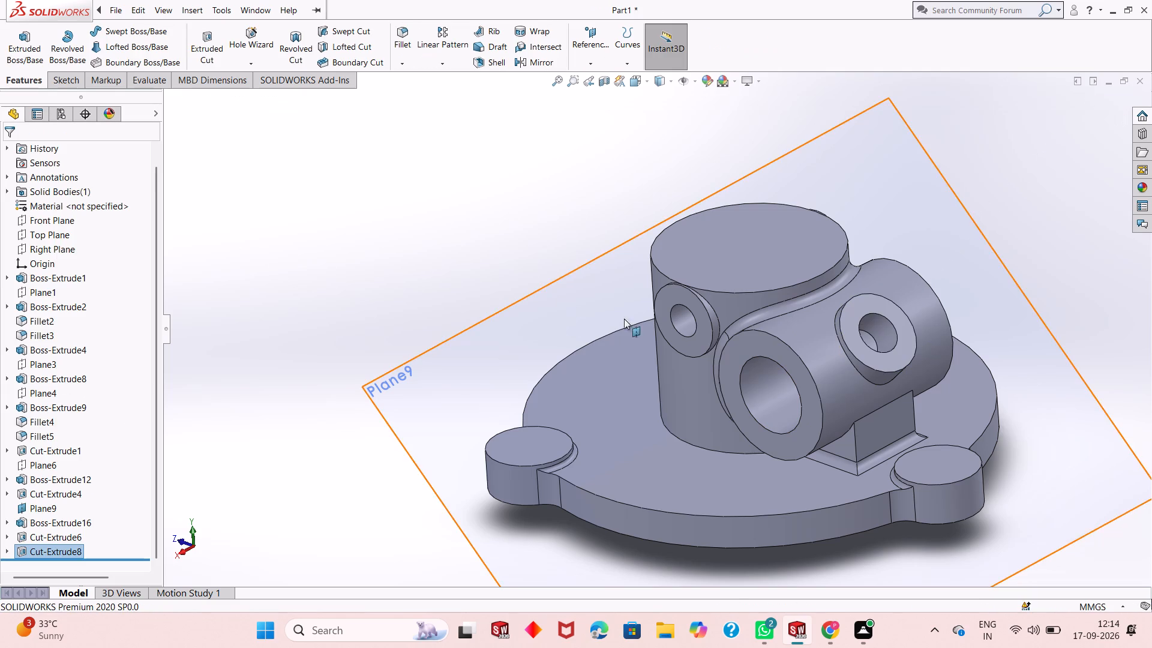
# Examine how far the angled boss's hole reaches into the horizontal cylinder's bore from several sides.
pyautogui.moveTo(728, 323); pyautogui.dragTo(692, 398, button='middle')
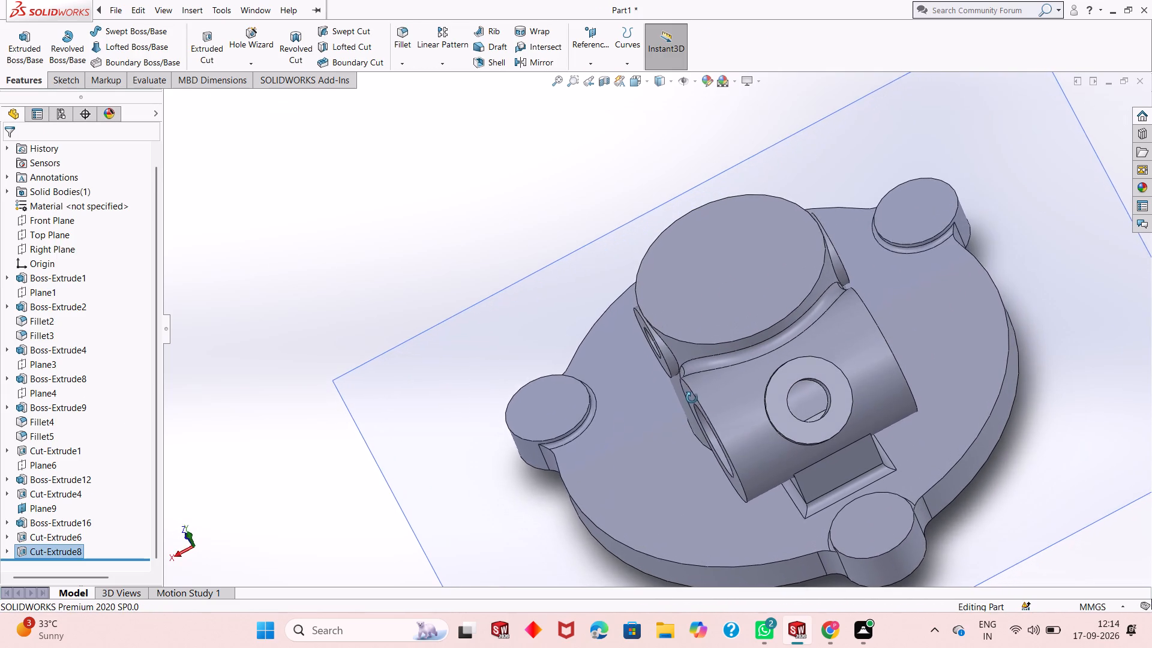
pyautogui.moveTo(692, 398); pyautogui.dragTo(860, 298, button='middle')
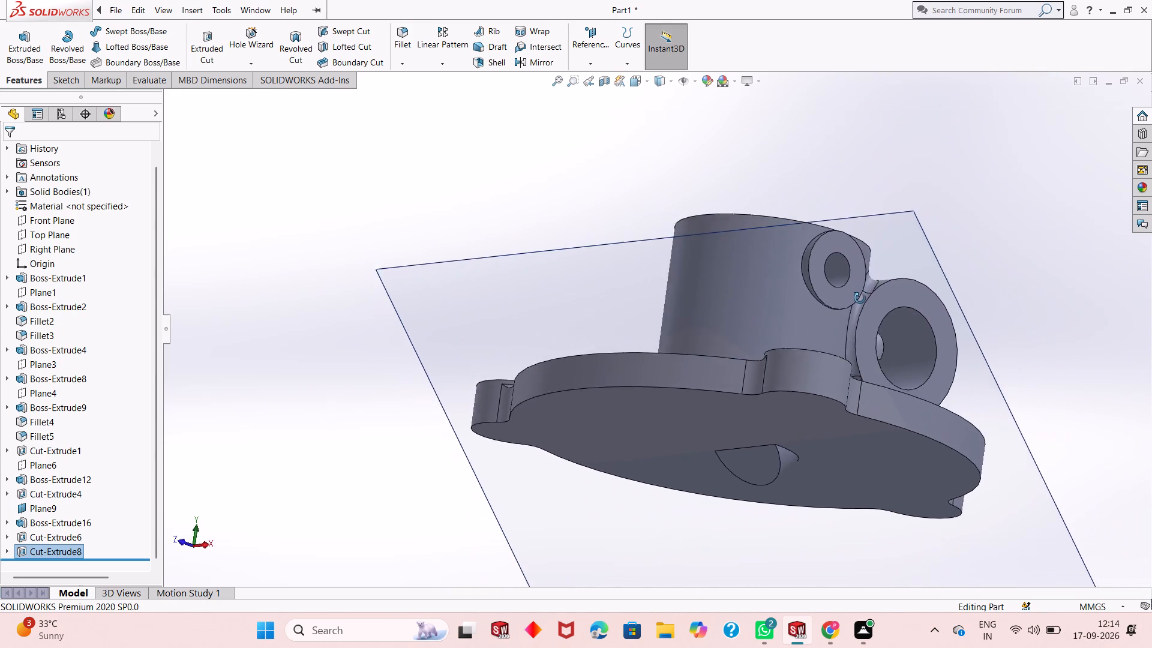
pyautogui.moveTo(860, 298); pyautogui.dragTo(830, 301, button='middle')
pyautogui.scroll(-4, 1009, 337)
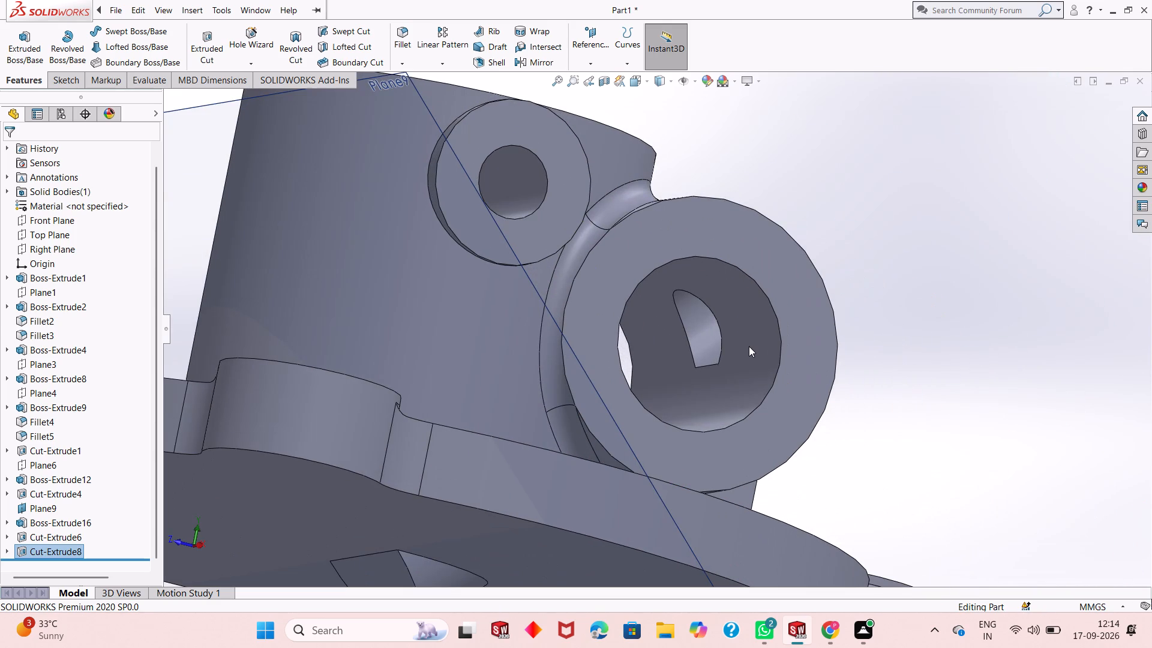
pyautogui.moveTo(749, 346); pyautogui.dragTo(633, 348, button='middle')
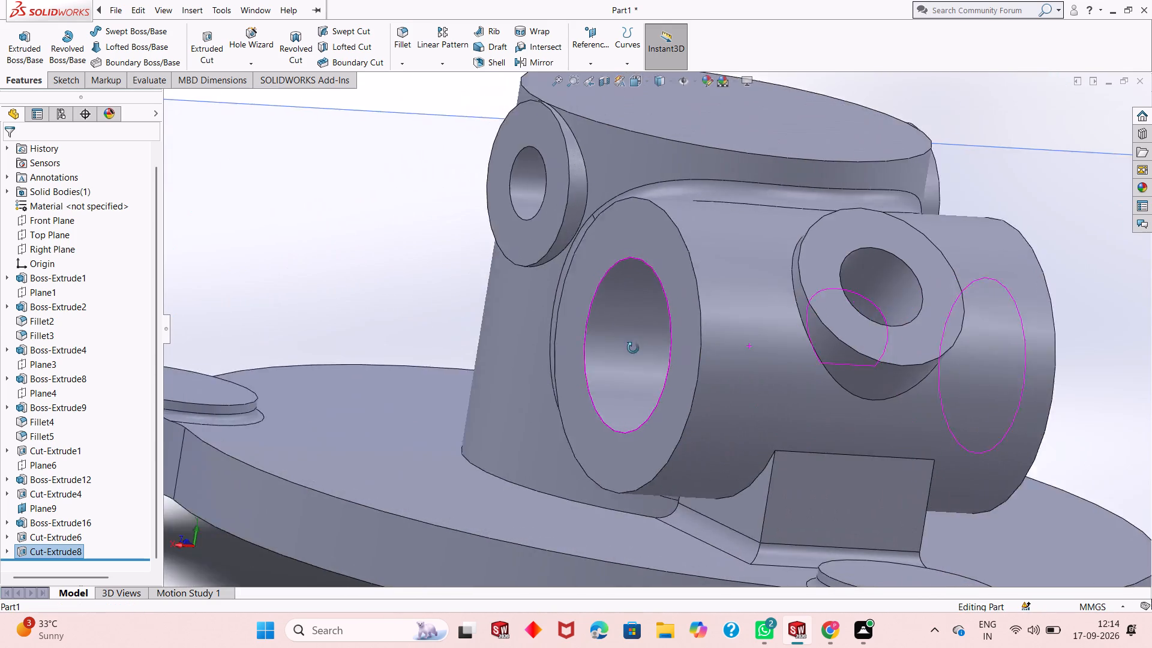
pyautogui.moveTo(633, 348); pyautogui.dragTo(591, 362, button='middle')
pyautogui.moveTo(590, 402); pyautogui.dragTo(607, 470, button='middle')
pyautogui.moveTo(608, 473); pyautogui.dragTo(610, 481, button='middle')
pyautogui.middleClick(610, 481)
pyautogui.scroll(2, 610, 414)
pyautogui.moveTo(815, 451); pyautogui.dragTo(814, 480, button='middle')
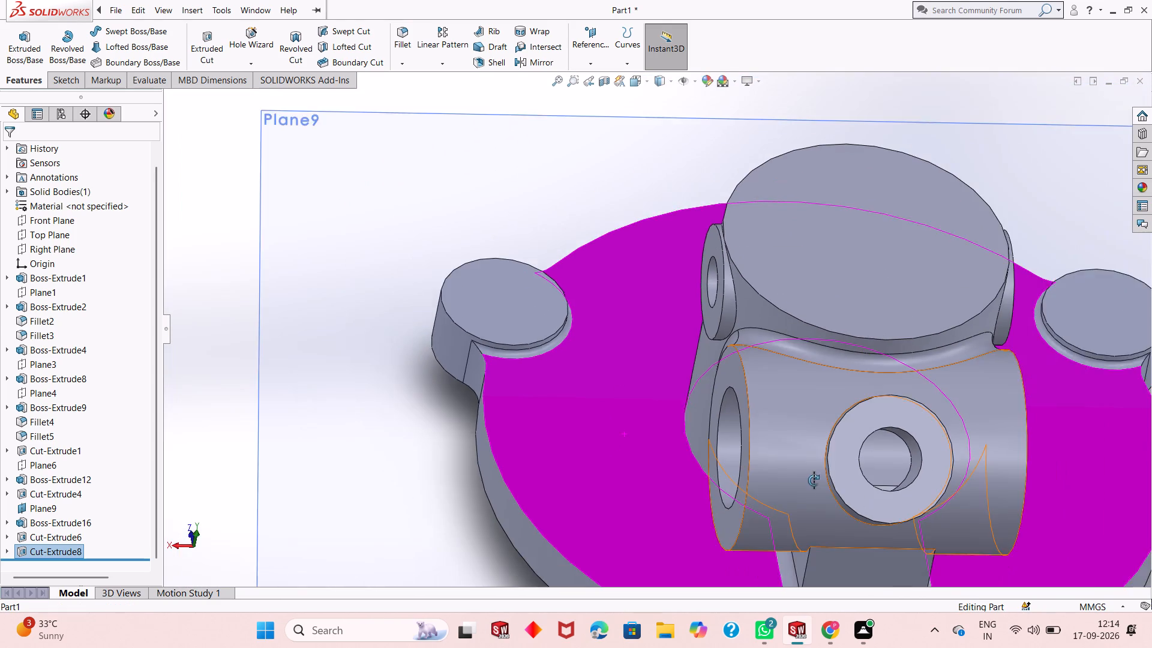
pyautogui.moveTo(814, 480); pyautogui.dragTo(811, 502, button='middle')
pyautogui.scroll(-5, 904, 438)
pyautogui.moveTo(872, 447); pyautogui.dragTo(850, 529, button='middle')
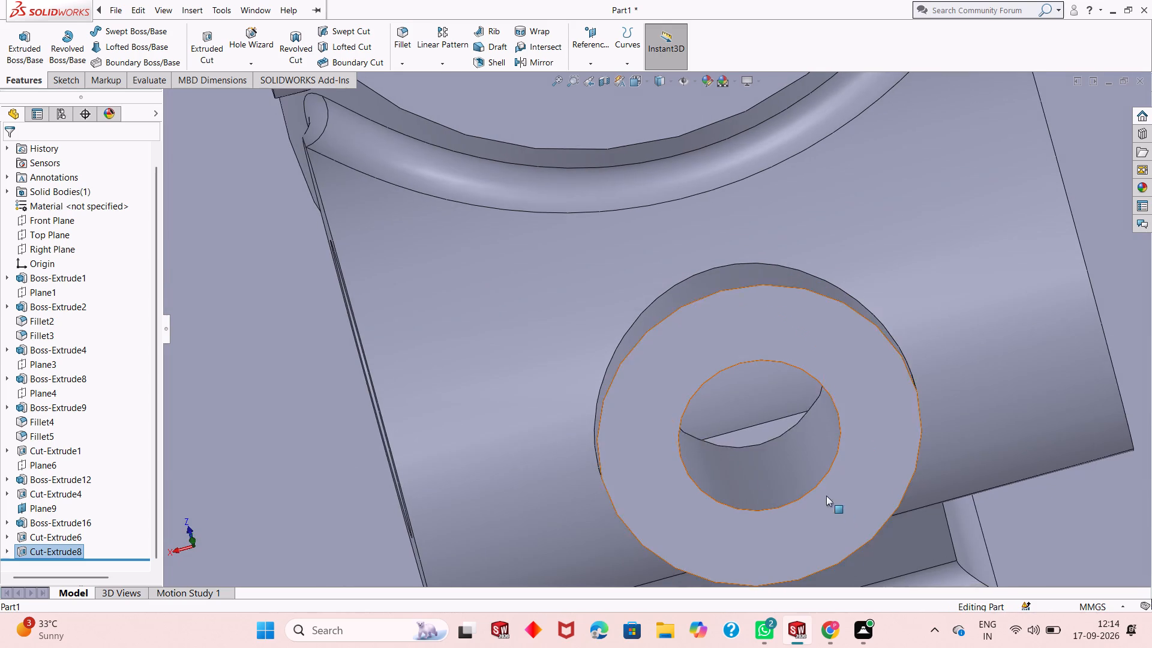
pyautogui.scroll(-3, 752, 472)
pyautogui.scroll(3, 751, 461)
pyautogui.moveTo(751, 461); pyautogui.dragTo(750, 407, button='middle')
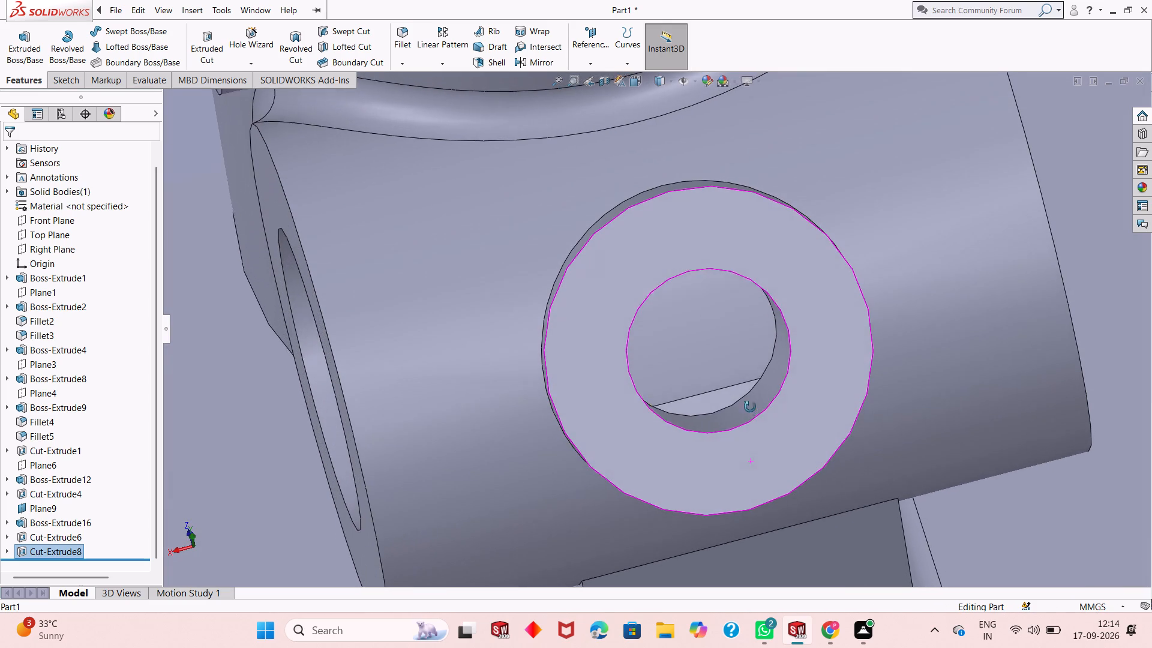
pyautogui.moveTo(750, 407); pyautogui.dragTo(750, 406, button='middle')
pyautogui.scroll(1, 741, 368)
pyautogui.moveTo(740, 415); pyautogui.dragTo(732, 377, button='middle')
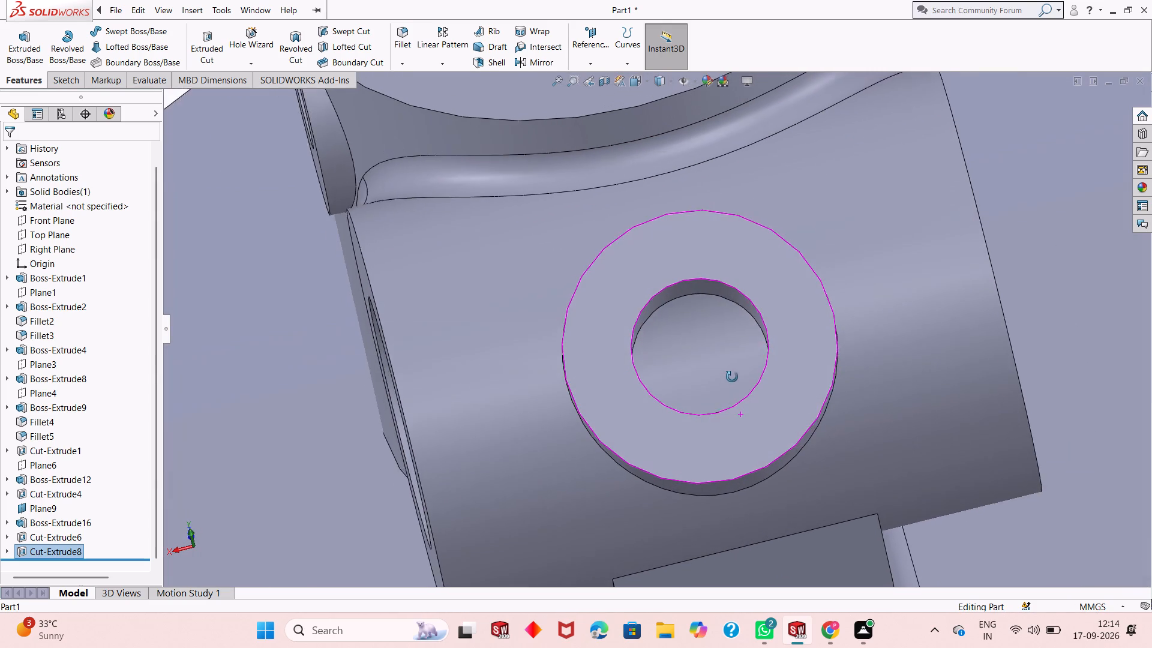
pyautogui.moveTo(732, 377); pyautogui.dragTo(876, 400, button='middle')
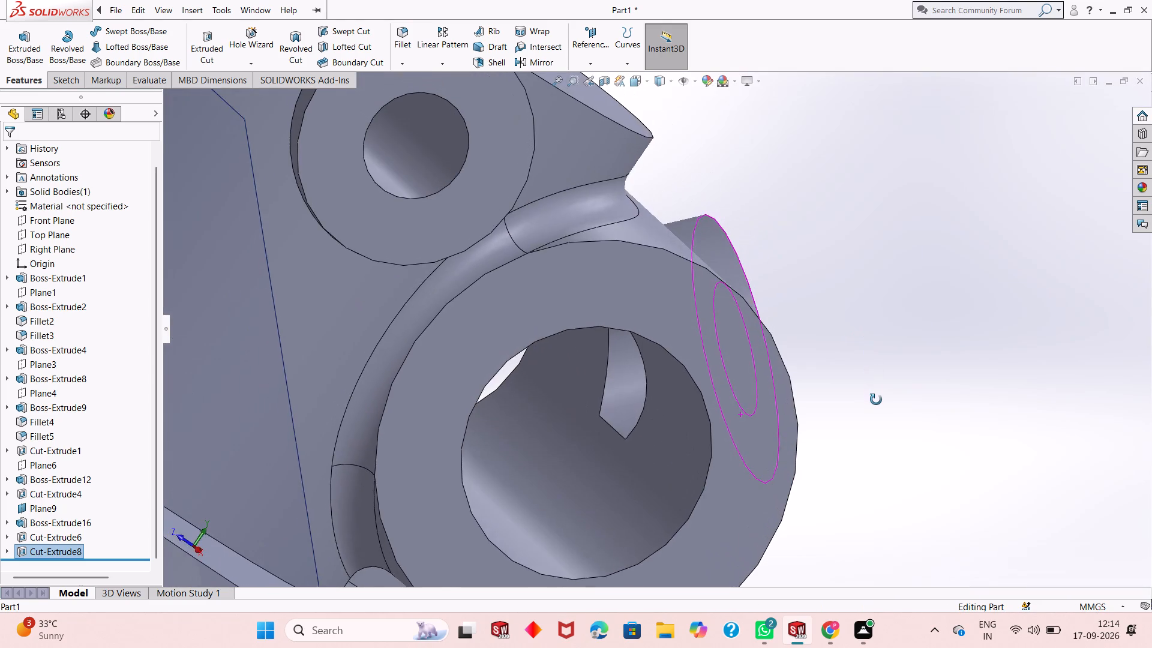
pyautogui.moveTo(876, 400); pyautogui.dragTo(706, 353, button='middle')
pyautogui.moveTo(706, 337); pyautogui.dragTo(730, 381, button='middle')
pyautogui.scroll(3, 726, 383)
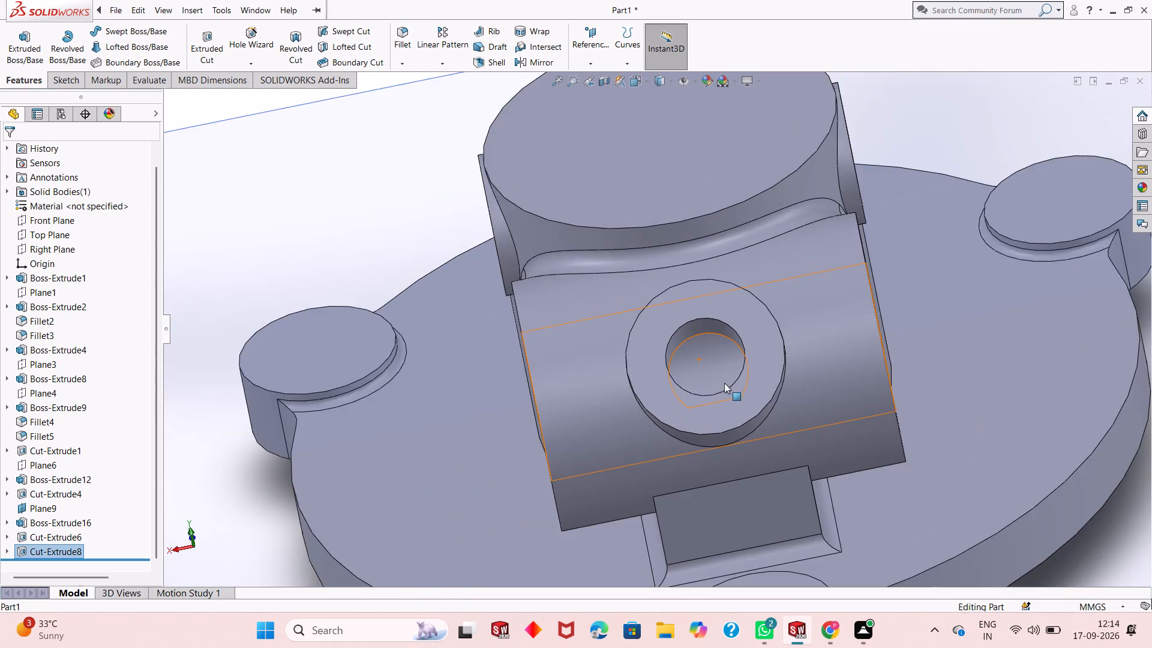
pyautogui.scroll(3, 724, 383)
pyautogui.moveTo(724, 391); pyautogui.dragTo(860, 316, button='middle')
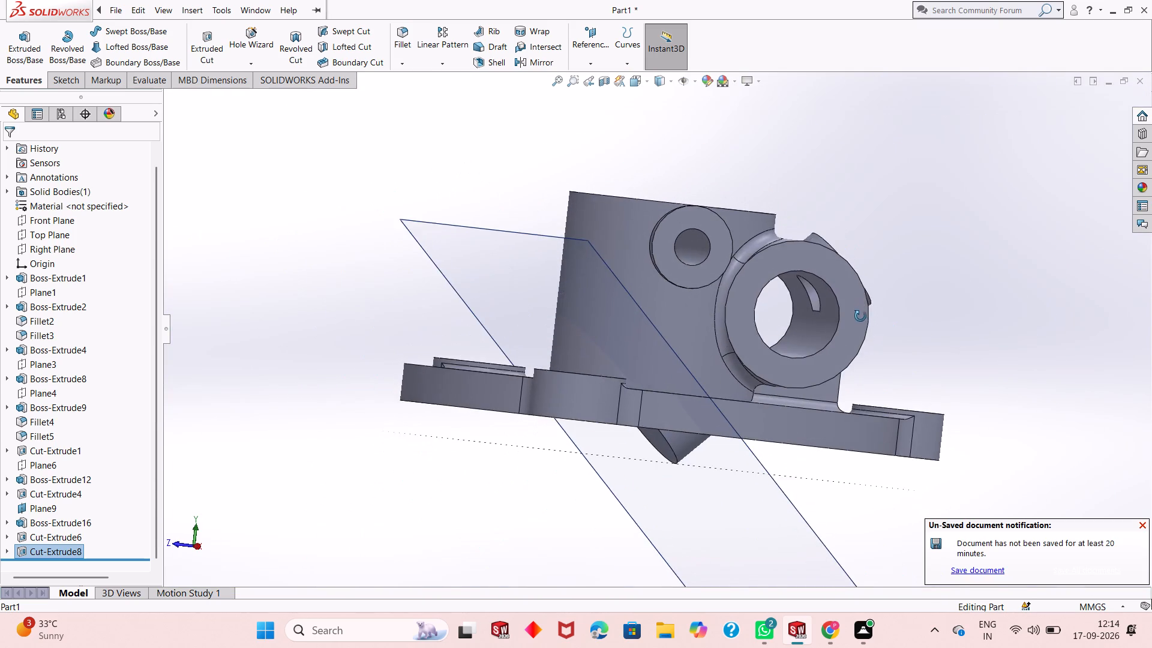
pyautogui.moveTo(860, 316); pyautogui.dragTo(861, 316, button='middle')
pyautogui.scroll(1, 861, 316)
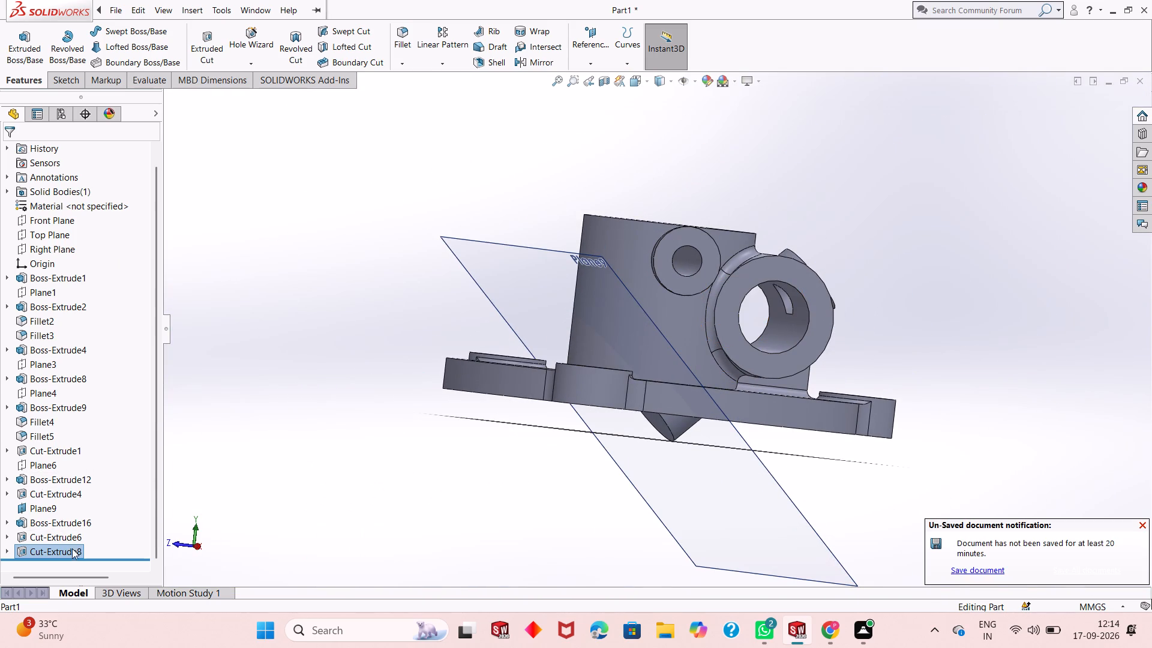
# Edit the angled boss's extruded cut and set its blind depth to 15 mm.
pyautogui.click(72, 550)
pyautogui.click(83, 518)
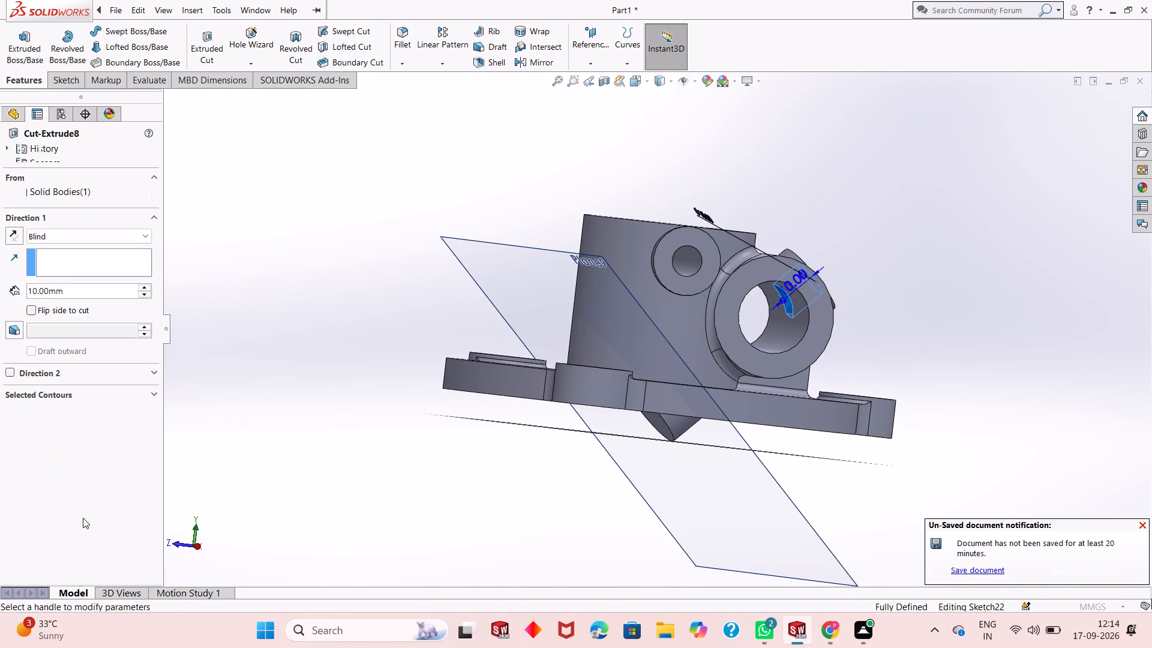
pyautogui.write('15')
pyautogui.press('Return')
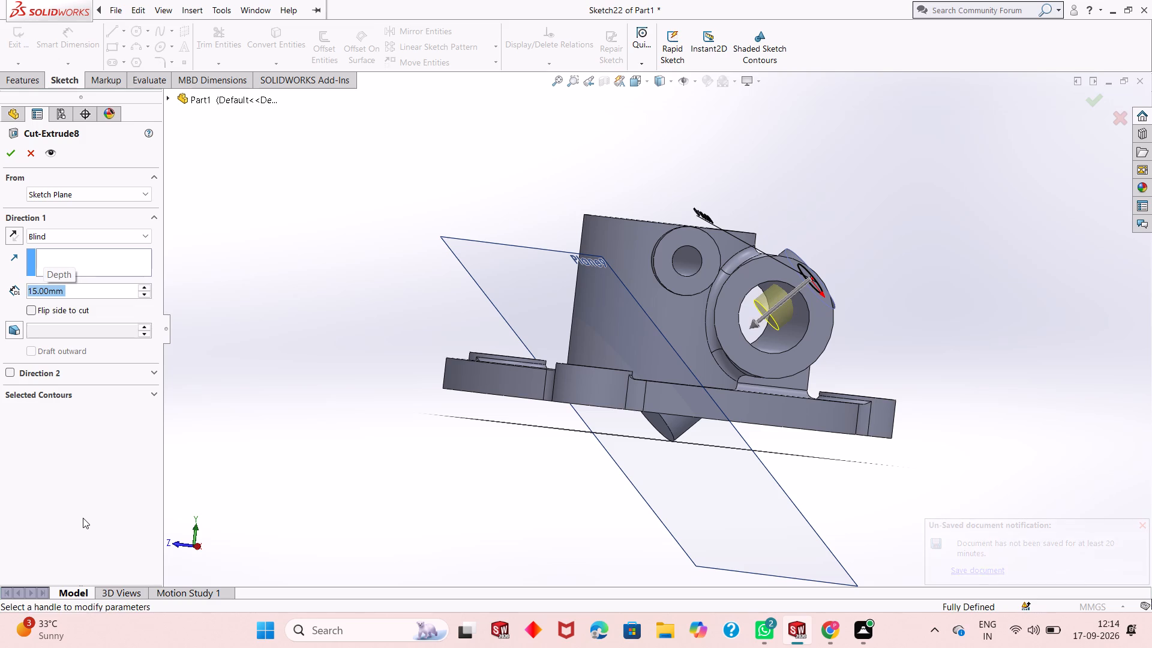
pyautogui.click(9, 151)
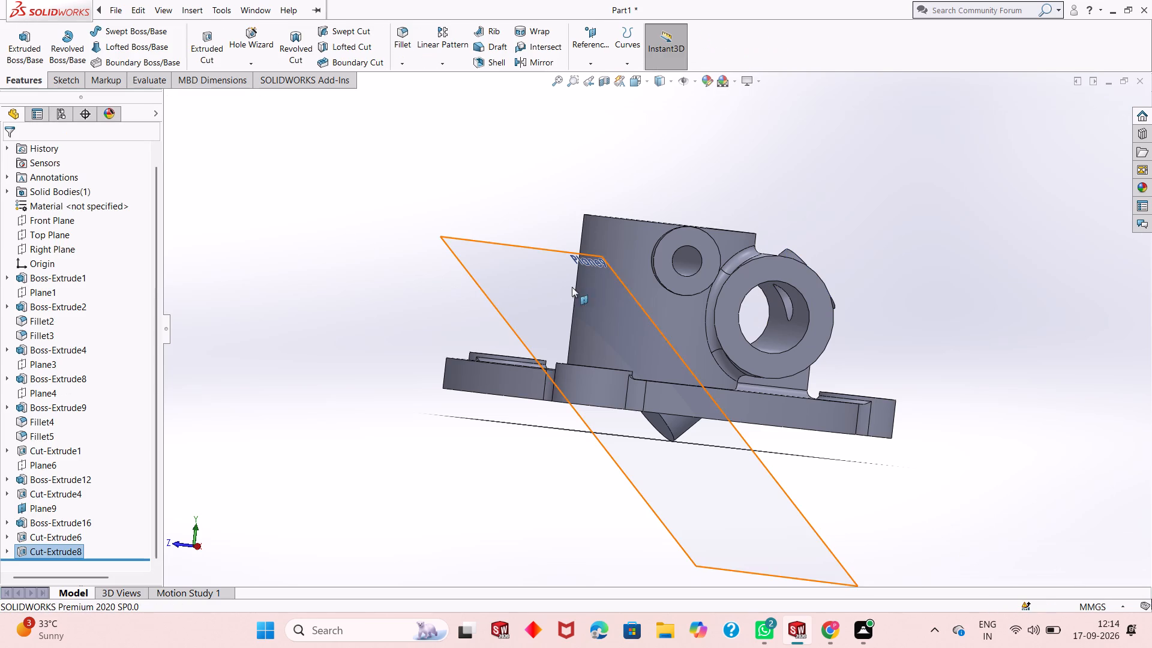
# Examine the deepened hole in the angled boss and the inside of the horizontal cylinder's bore.
pyautogui.scroll(-4, 775, 310)
pyautogui.moveTo(778, 310); pyautogui.dragTo(638, 333, button='middle')
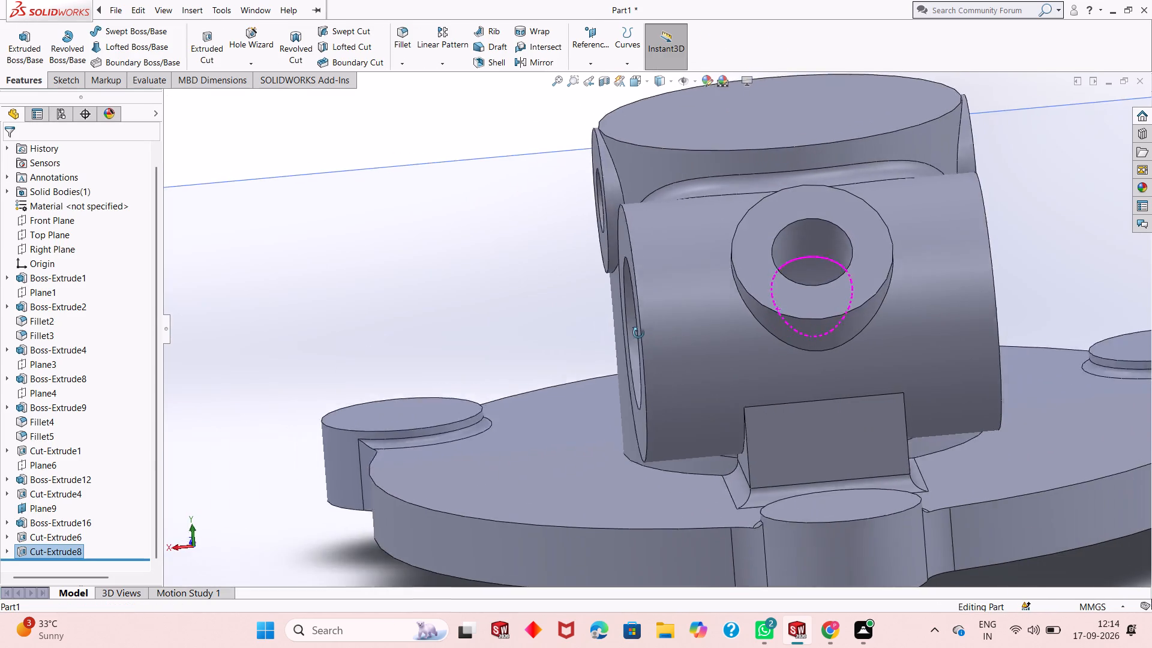
pyautogui.moveTo(638, 333); pyautogui.dragTo(818, 264, button='middle')
pyautogui.moveTo(813, 265); pyautogui.dragTo(618, 324, button='middle')
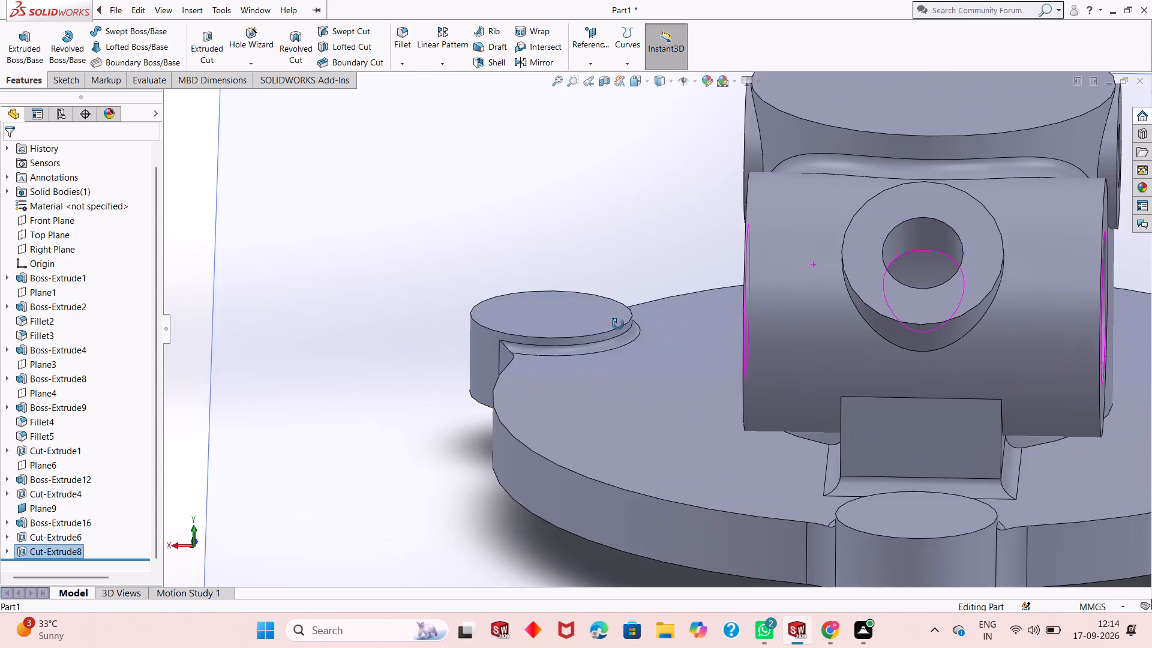
pyautogui.moveTo(618, 324); pyautogui.dragTo(726, 264, button='middle')
pyautogui.moveTo(736, 260); pyautogui.dragTo(742, 259, button='middle')
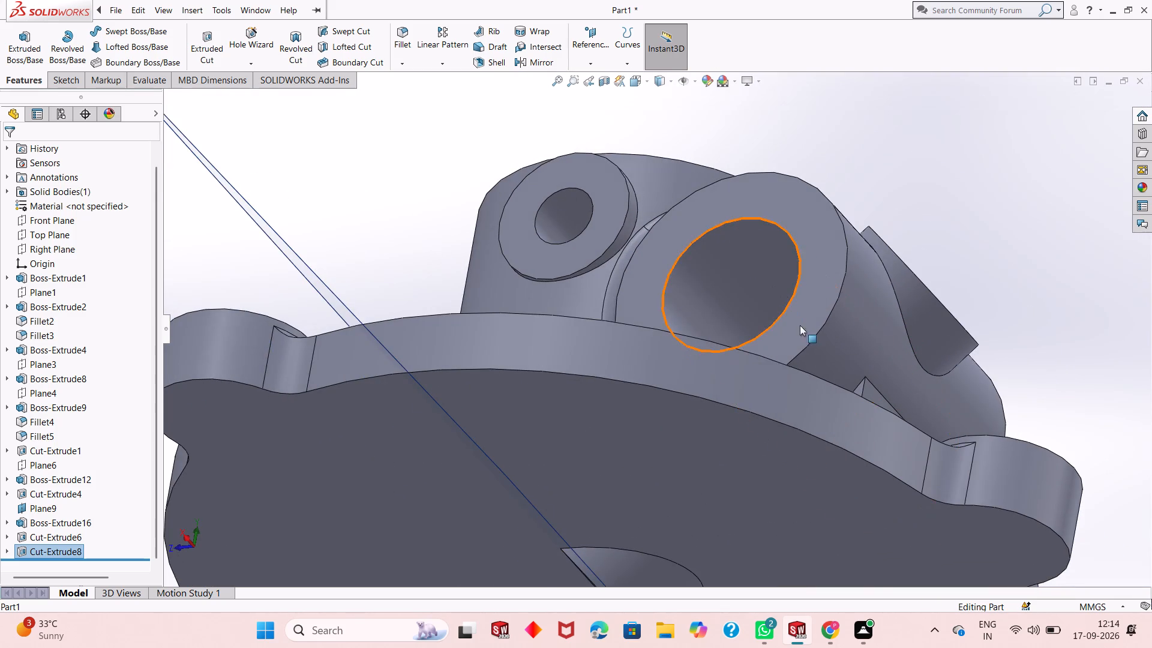
pyautogui.scroll(4, 633, 283)
pyautogui.moveTo(632, 278); pyautogui.dragTo(668, 388, button='middle')
pyautogui.scroll(-3, 669, 388)
pyautogui.scroll(2, 669, 388)
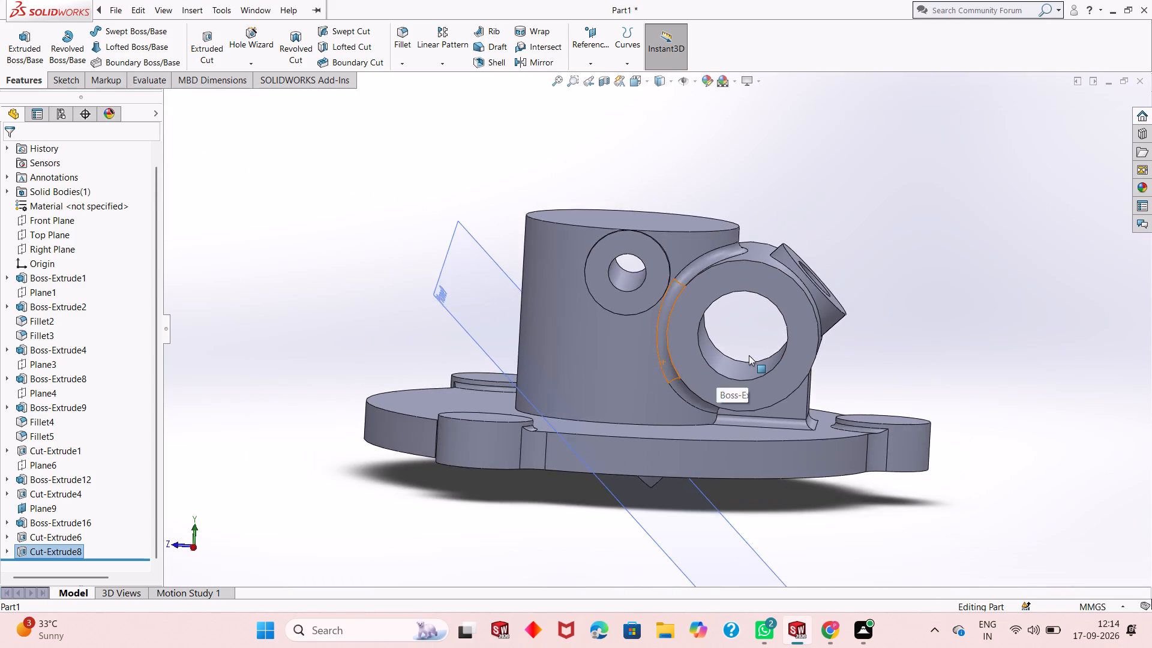
pyautogui.moveTo(749, 355); pyautogui.dragTo(803, 301, button='middle')
pyautogui.scroll(1, 743, 319)
pyautogui.moveTo(745, 319); pyautogui.dragTo(641, 356, button='middle')
pyautogui.scroll(-4, 685, 311)
pyautogui.scroll(3, 637, 332)
pyautogui.scroll(-2, 739, 229)
pyautogui.scroll(2, 694, 349)
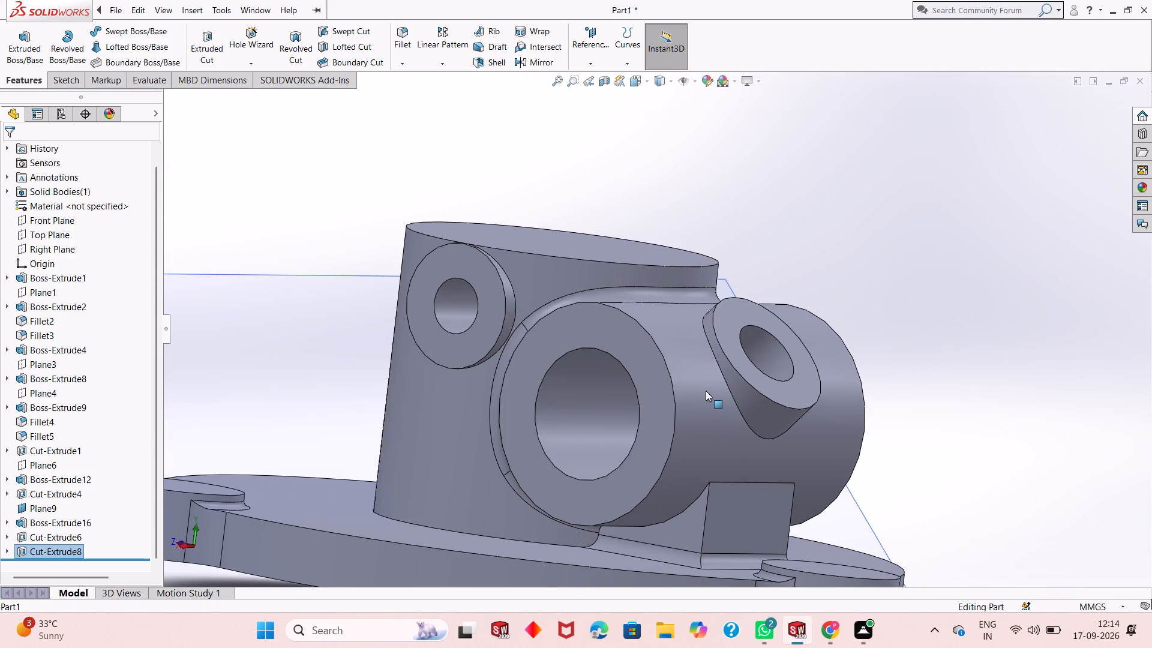
pyautogui.scroll(5, 706, 393)
pyautogui.scroll(-3, 686, 385)
pyautogui.press('Escape')
pyautogui.press('Escape')
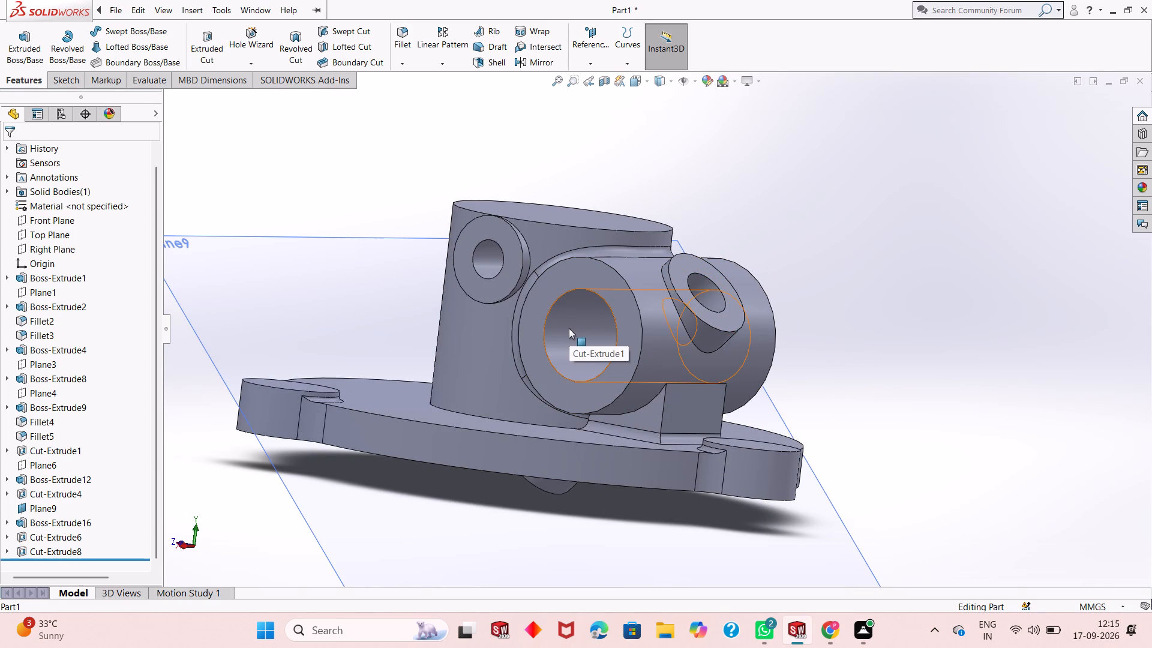
# Hide the reference plane Plane9.
pyautogui.scroll(2, 569, 328)
pyautogui.moveTo(569, 329); pyautogui.dragTo(568, 388, button='middle')
pyautogui.scroll(1, 568, 388)
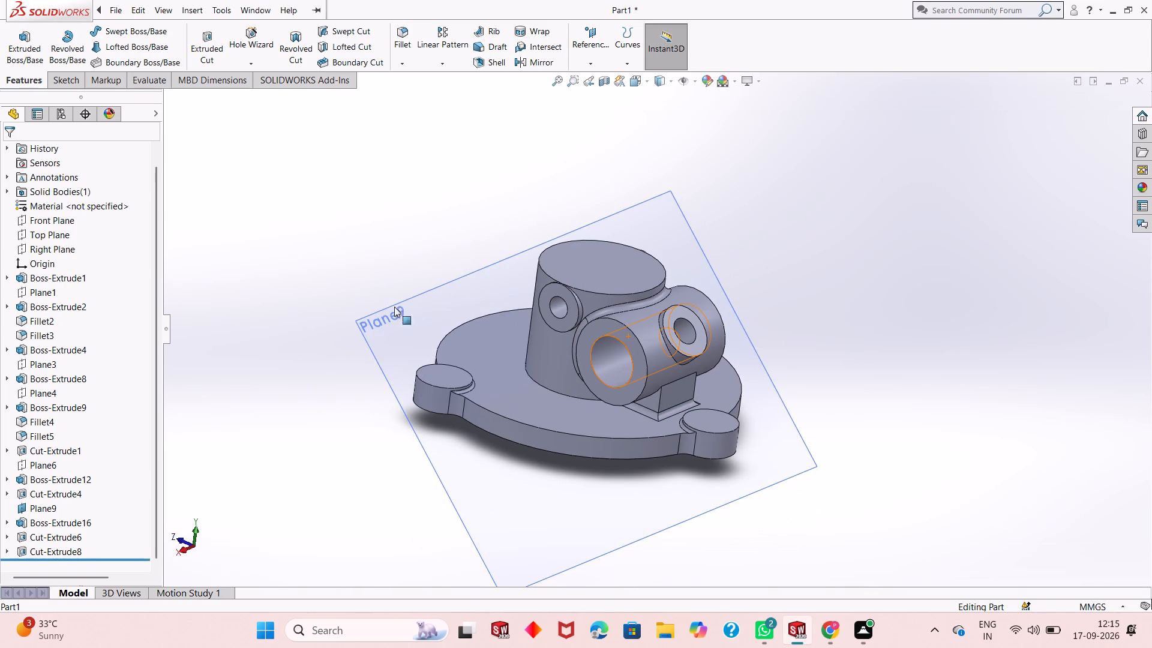
pyautogui.rightClick(403, 317)
pyautogui.click(445, 307)
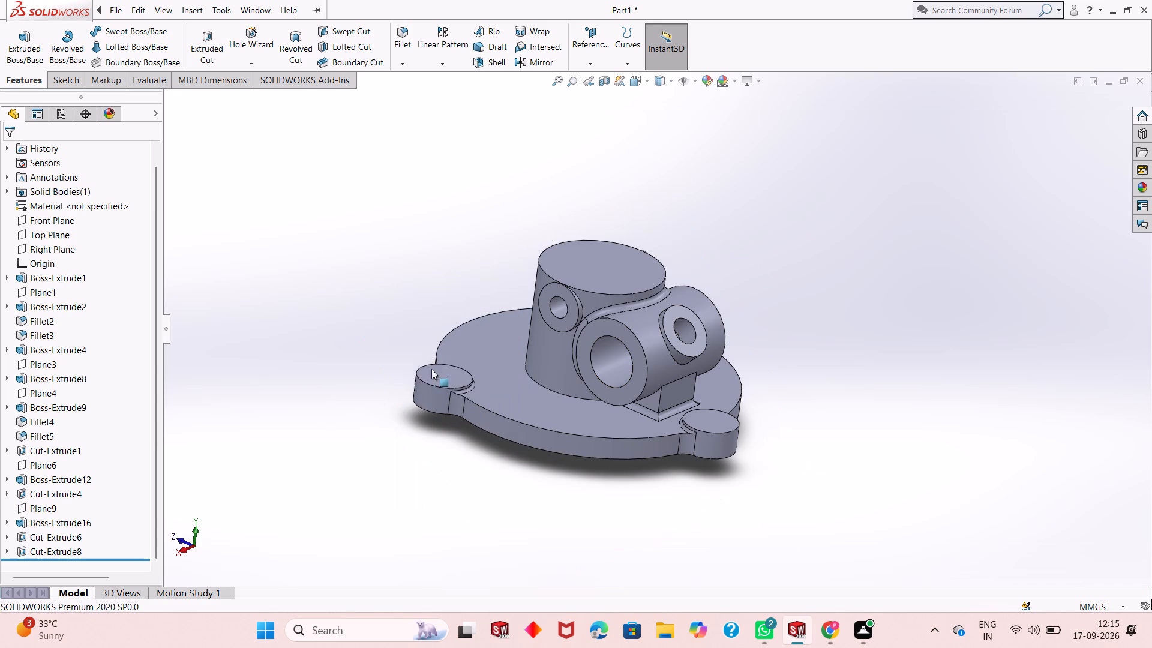
# Sketch a circle centred on each of the three flange ears' top faces, with radii of about 6.2, 5.2 and 6.4 mm.
pyautogui.click(437, 378)
pyautogui.click(495, 351)
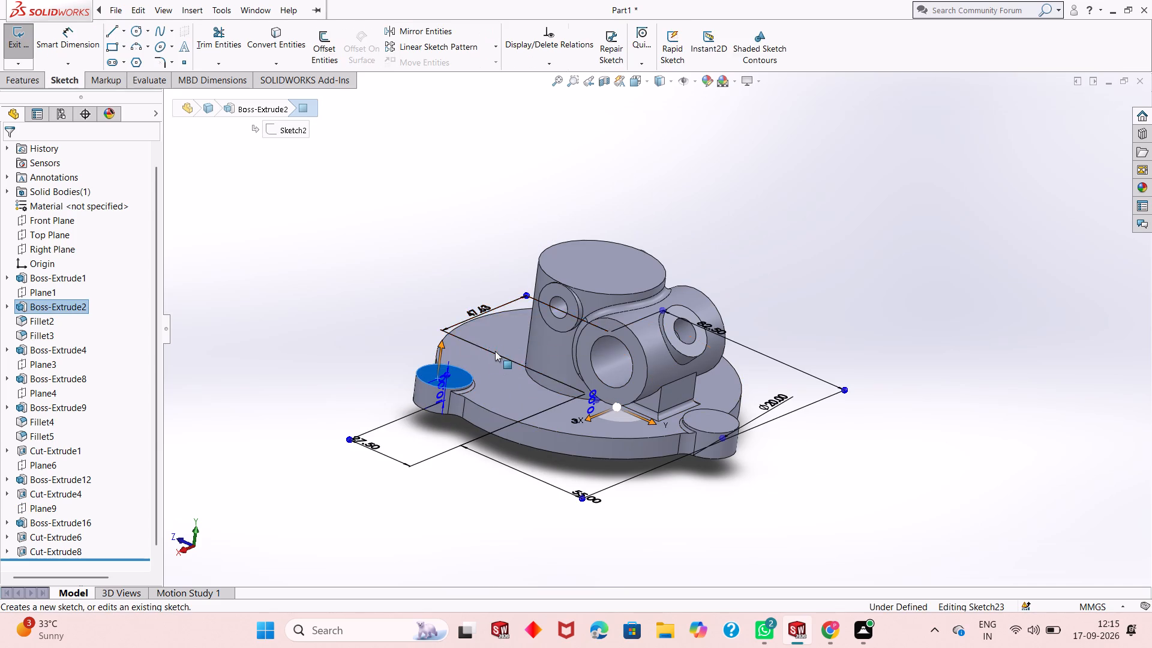
pyautogui.press('Escape')
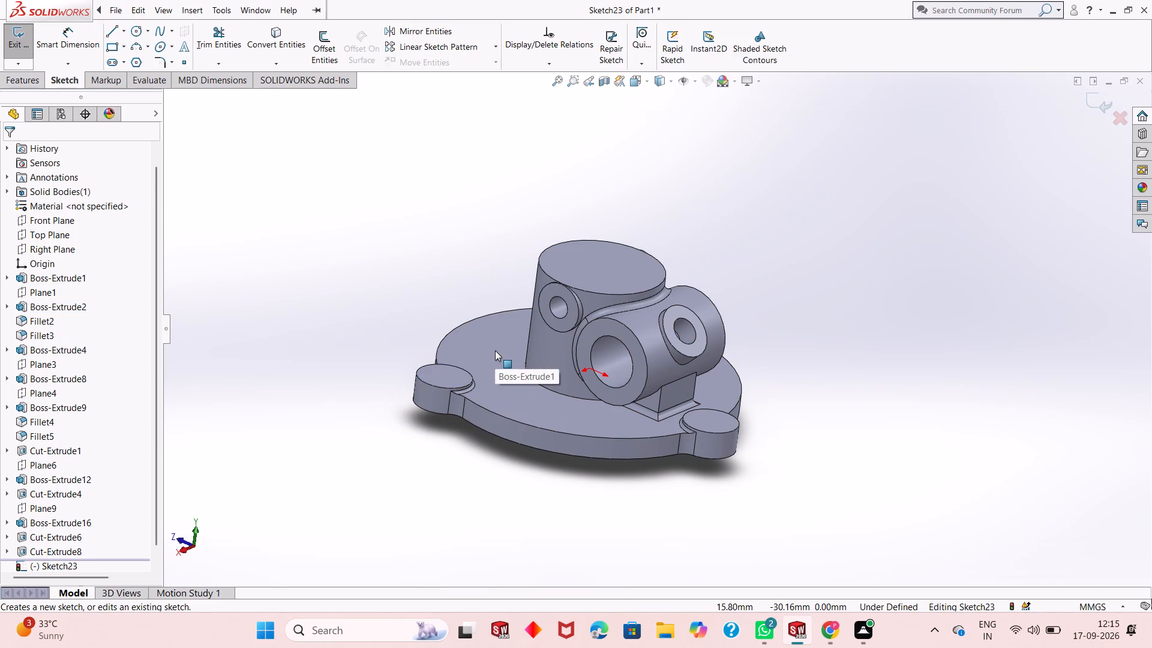
pyautogui.click(442, 369)
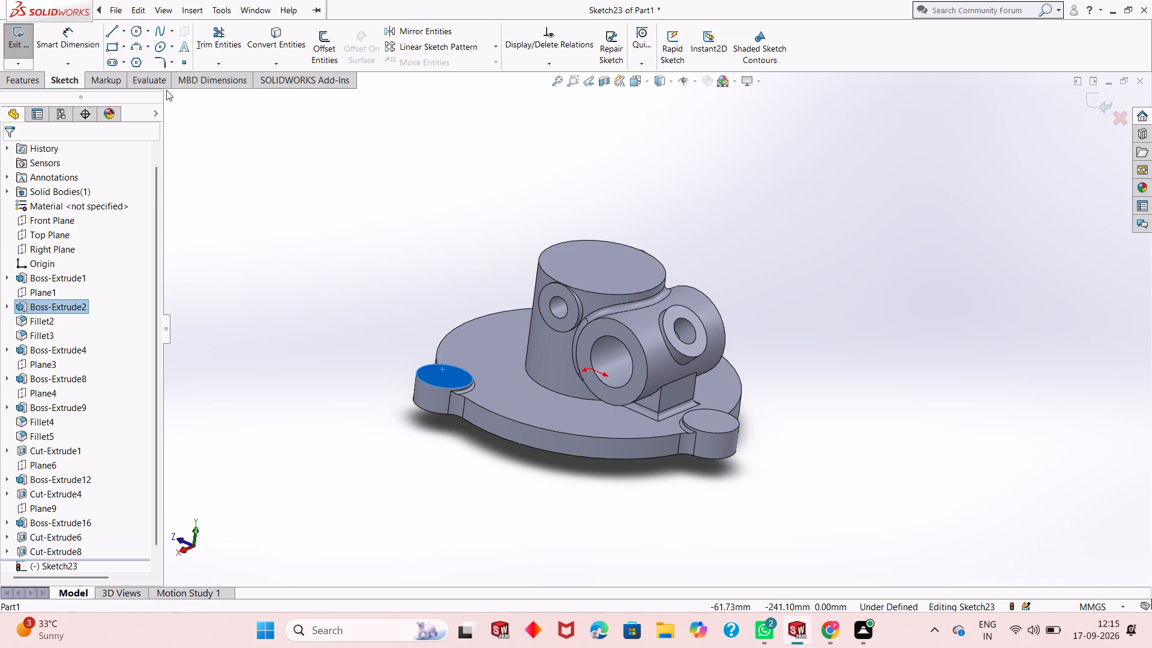
pyautogui.hotkey('ctrl', '8')
pyautogui.press('Escape')
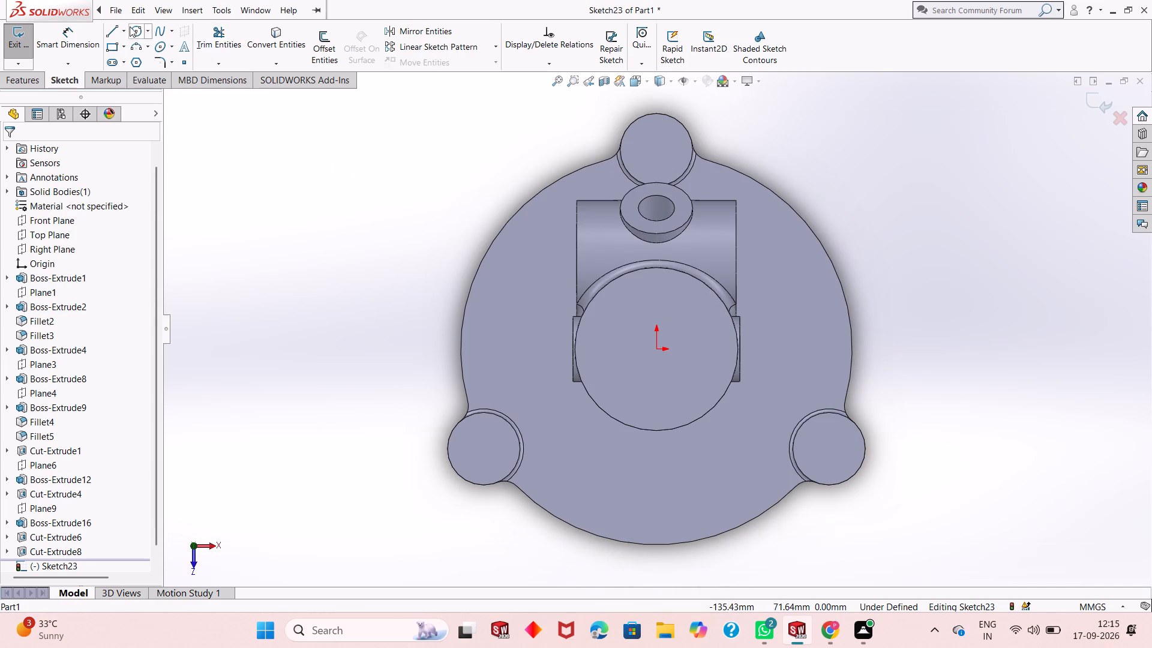
pyautogui.click(134, 29)
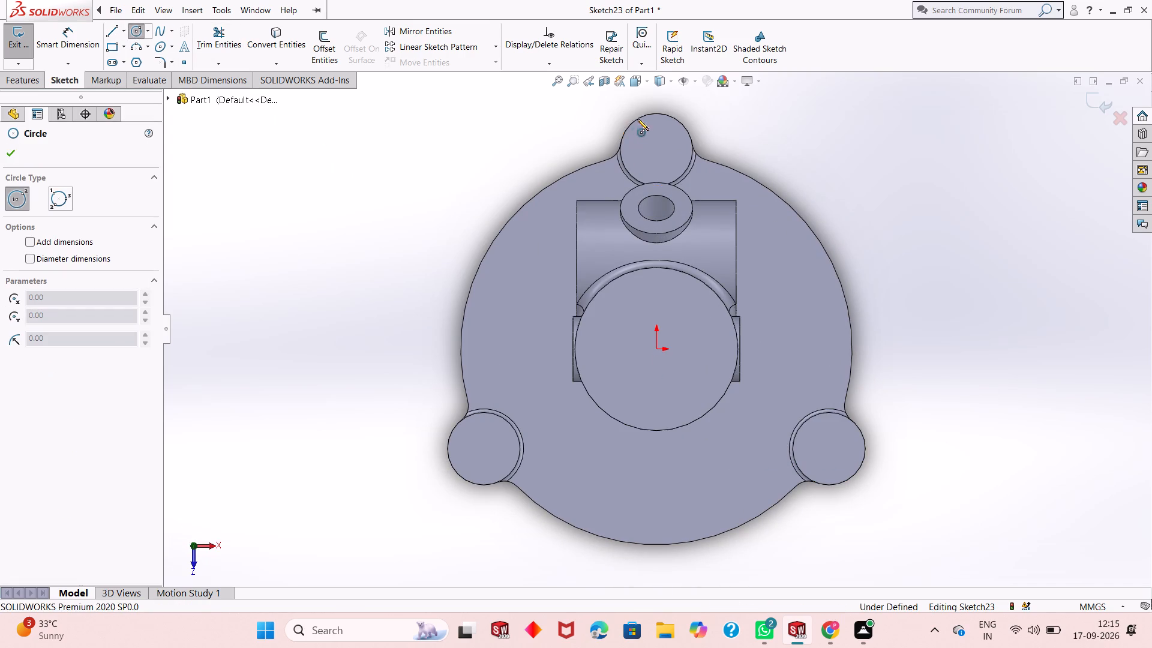
pyautogui.click(656, 149)
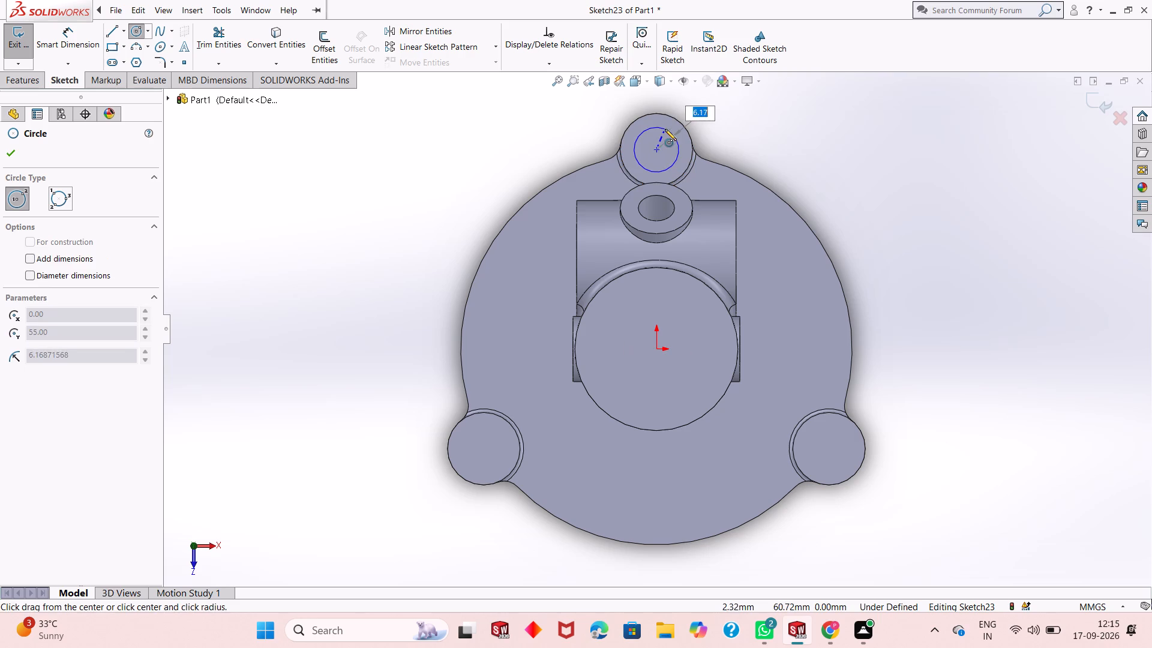
pyautogui.click(665, 129)
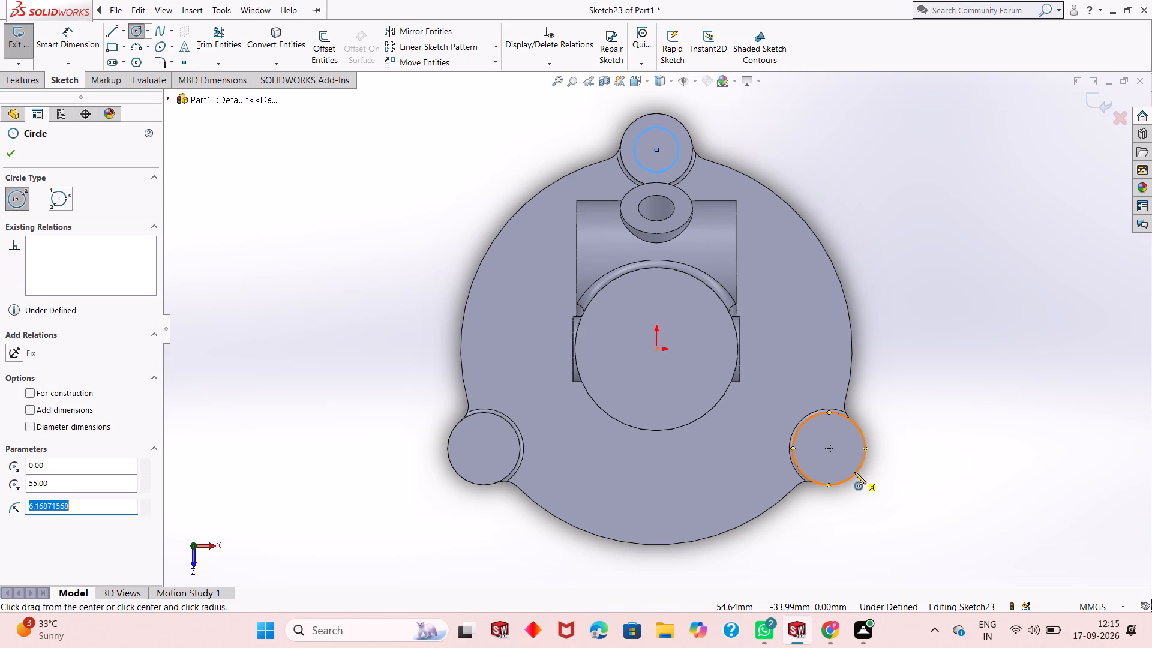
pyautogui.click(827, 448)
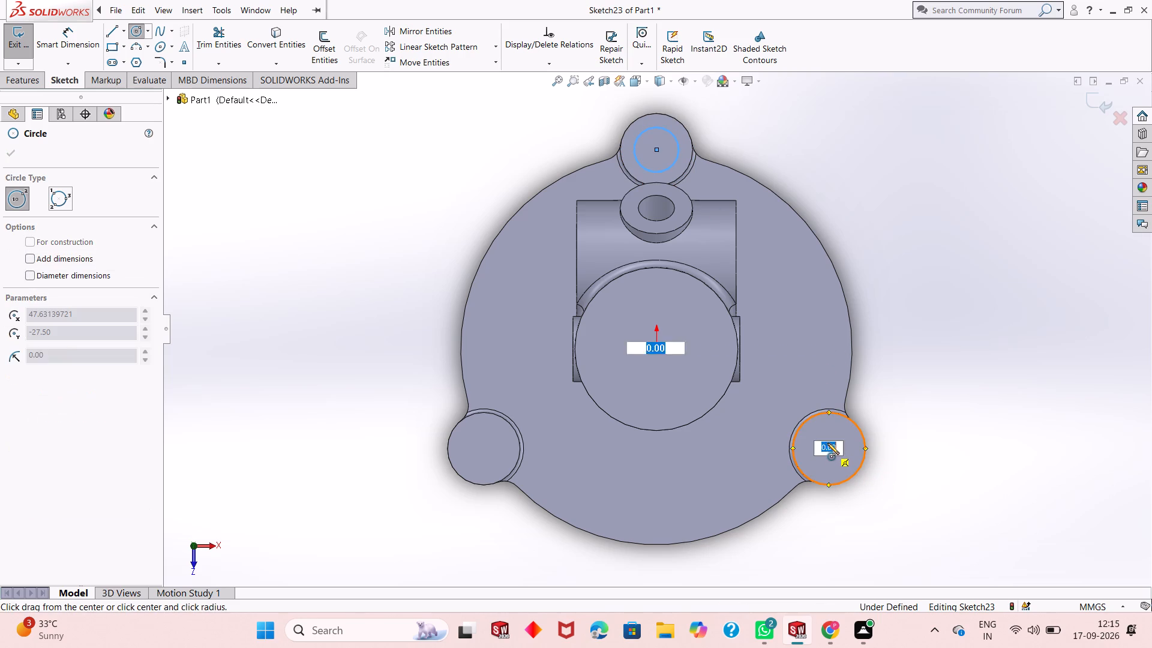
pyautogui.click(833, 430)
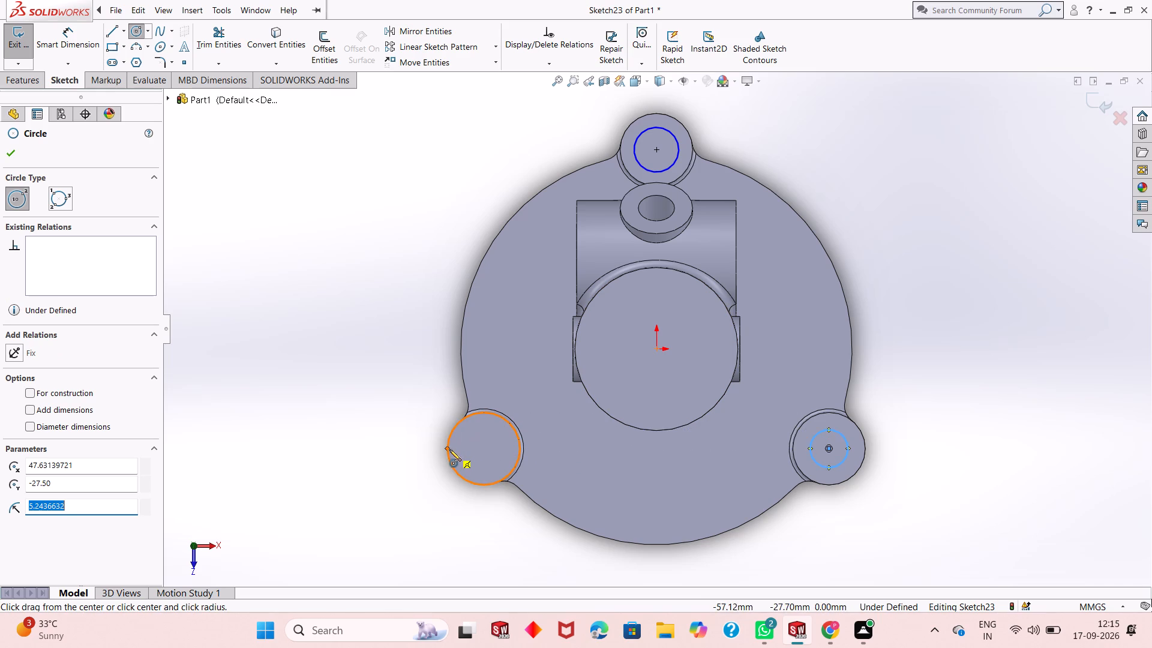
pyautogui.click(482, 446)
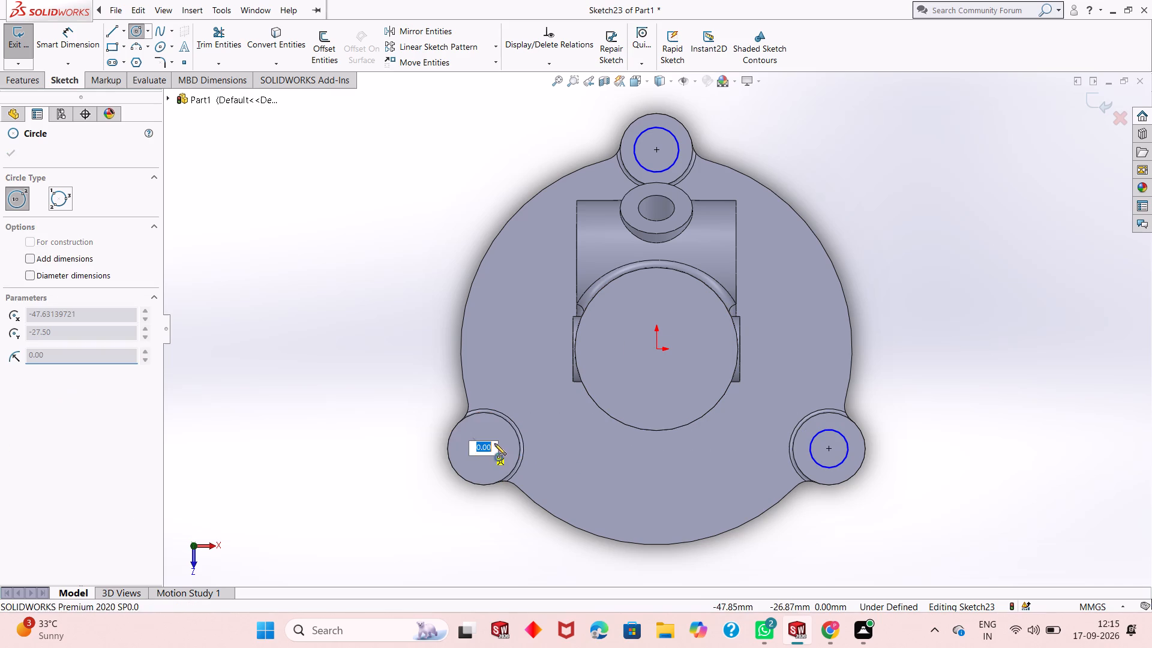
pyautogui.click(505, 439)
pyautogui.rightClick(505, 439)
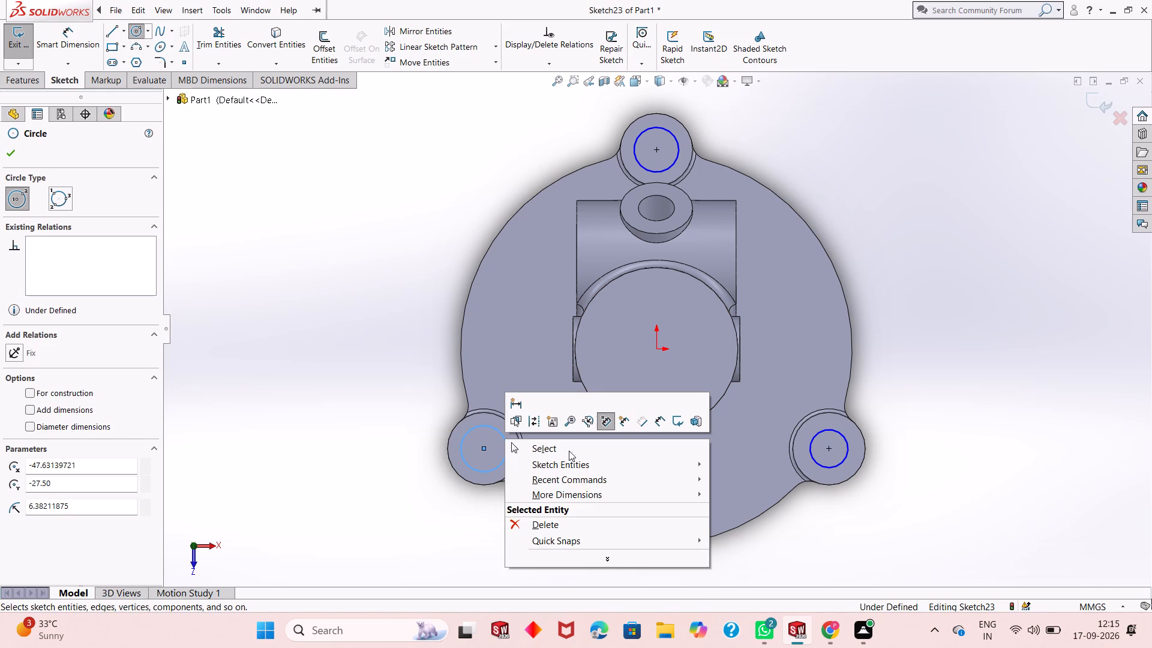
pyautogui.click(574, 453)
# Dimension each of the three ear circles to a diameter of 10 mm.
pyautogui.click(81, 52)
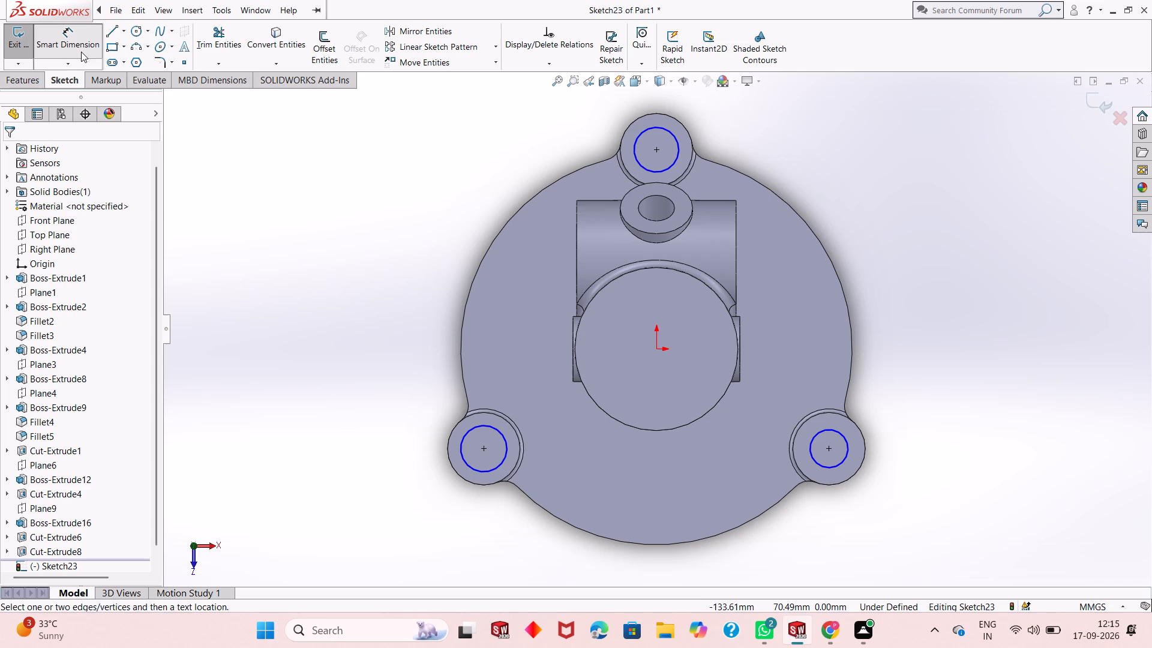
pyautogui.click(641, 166)
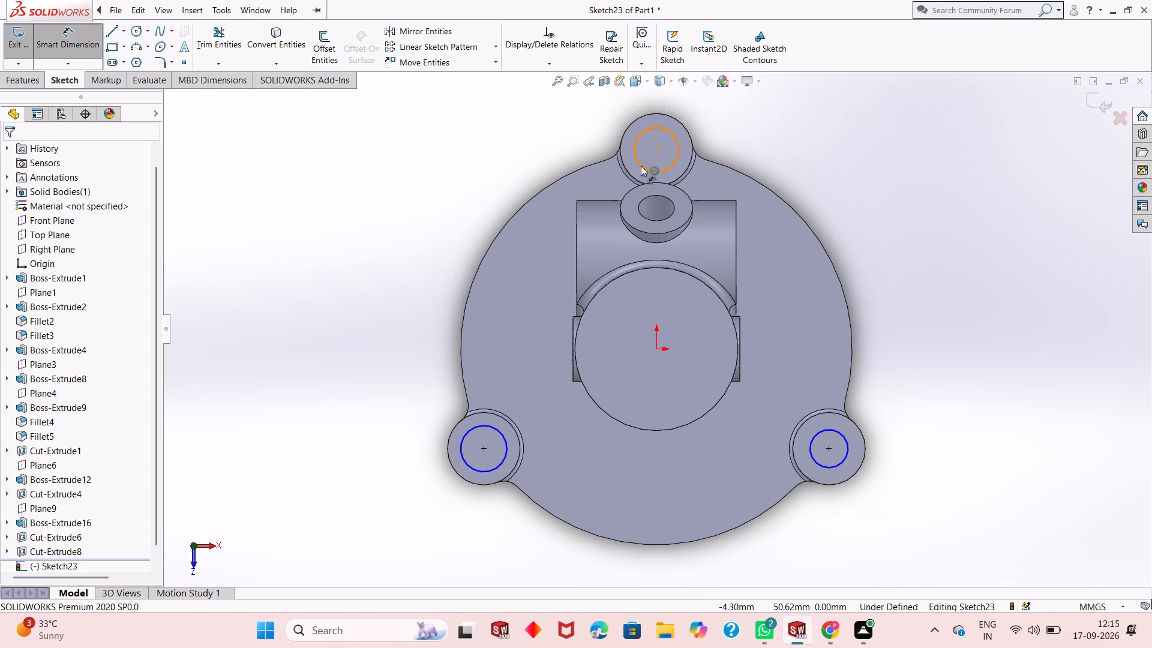
pyautogui.click(373, 227)
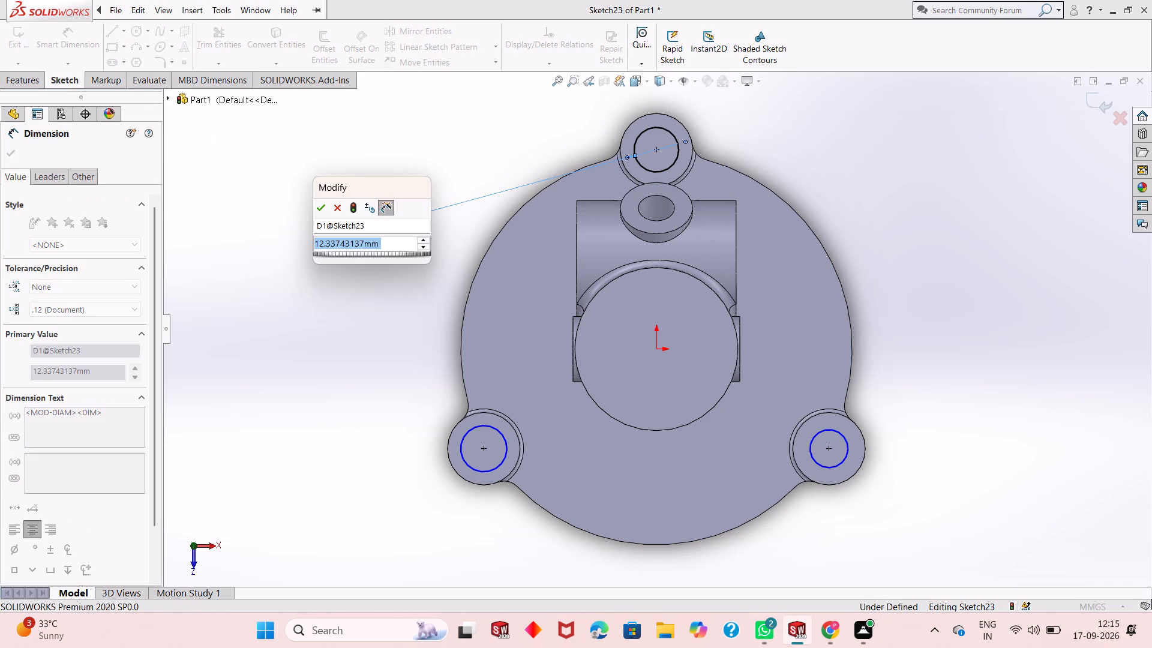
pyautogui.write('10')
pyautogui.press('Return')
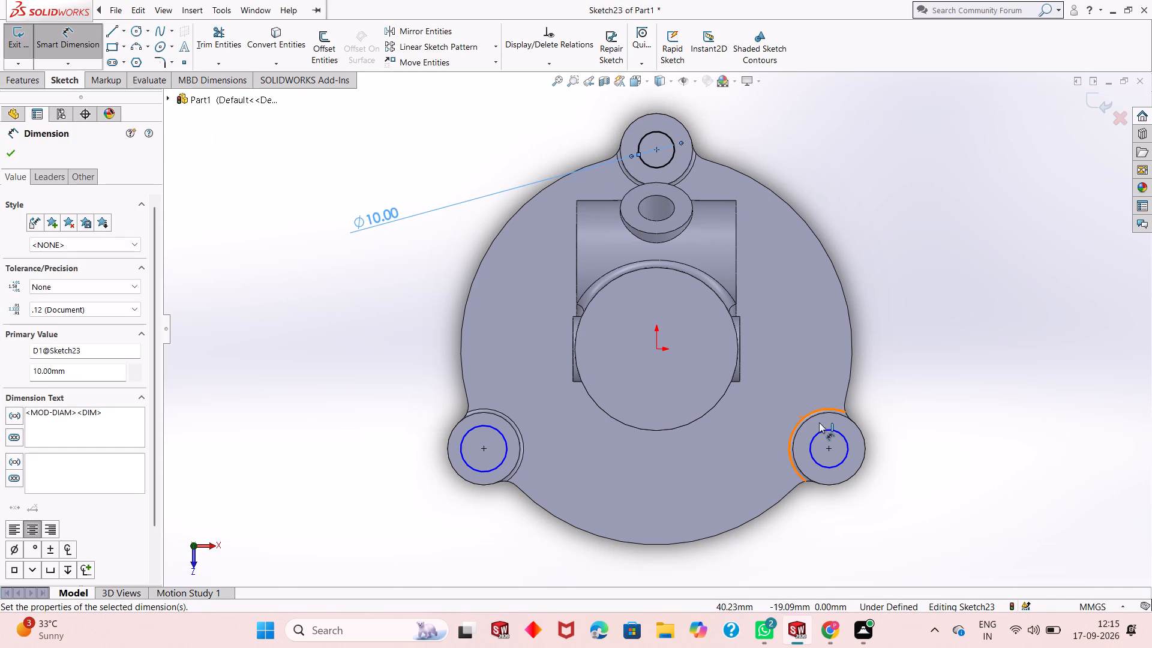
pyautogui.click(845, 440)
pyautogui.click(923, 325)
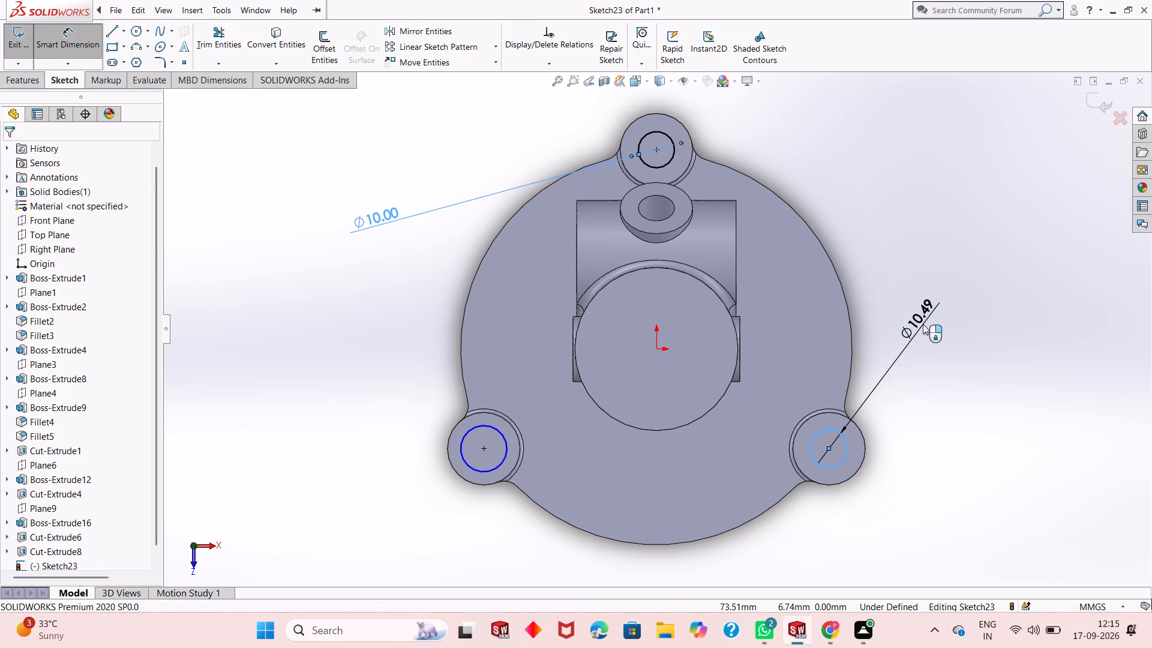
pyautogui.write('10')
pyautogui.press('Return')
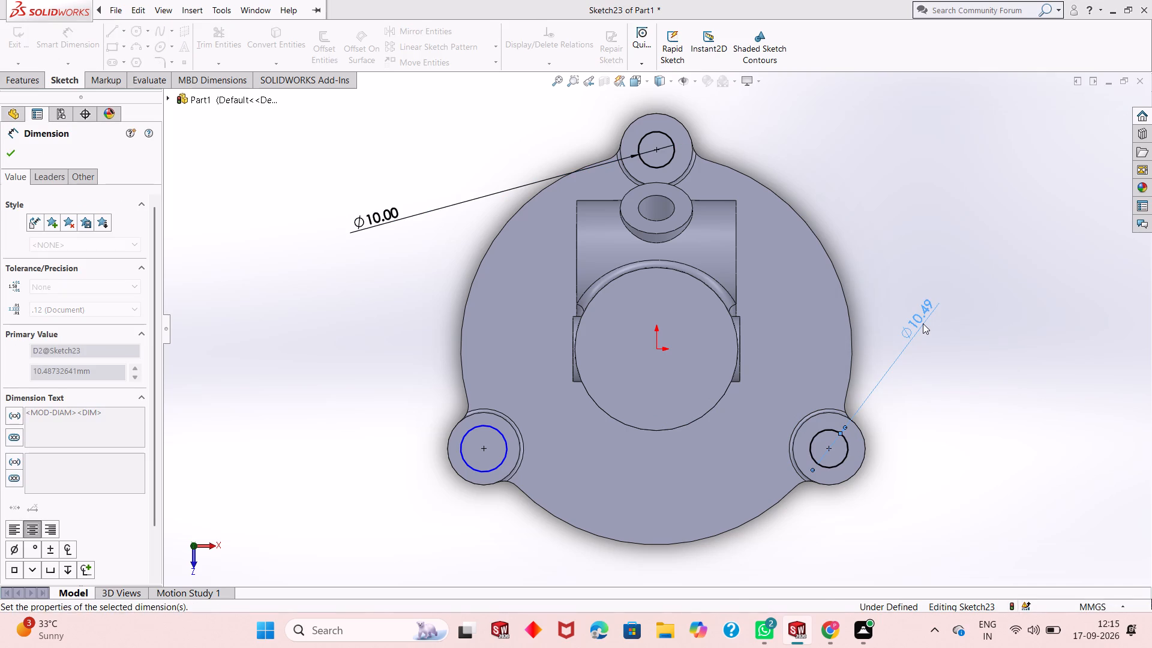
pyautogui.click(478, 472)
pyautogui.click(394, 497)
pyautogui.write('10')
pyautogui.press('Return')
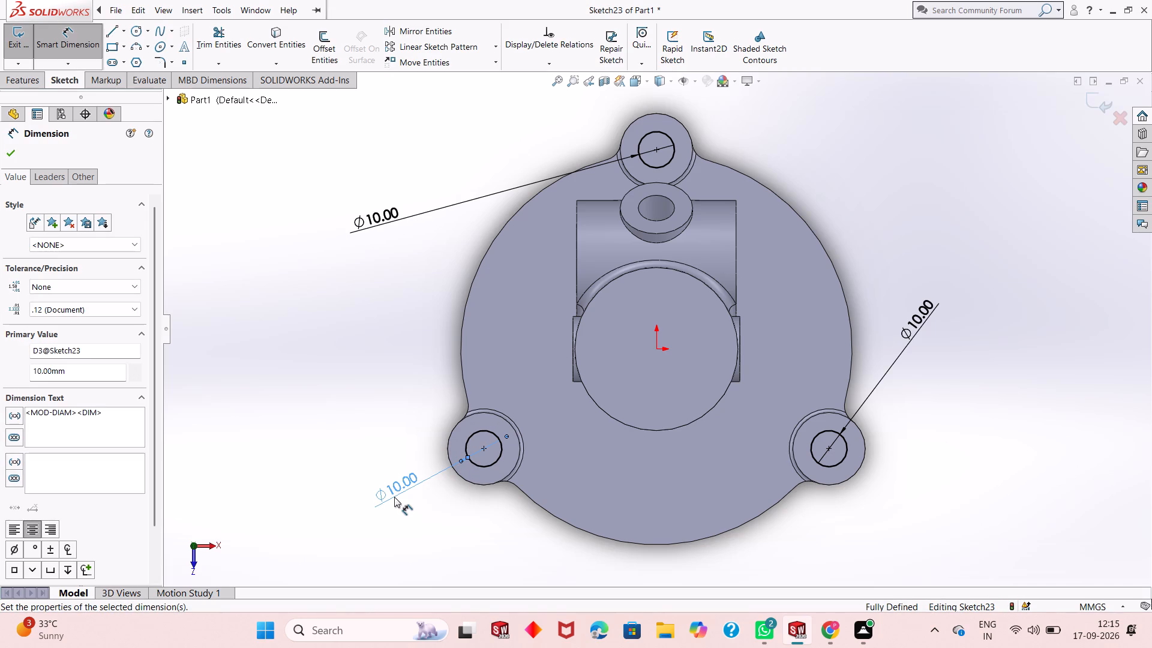
pyautogui.rightClick(377, 360)
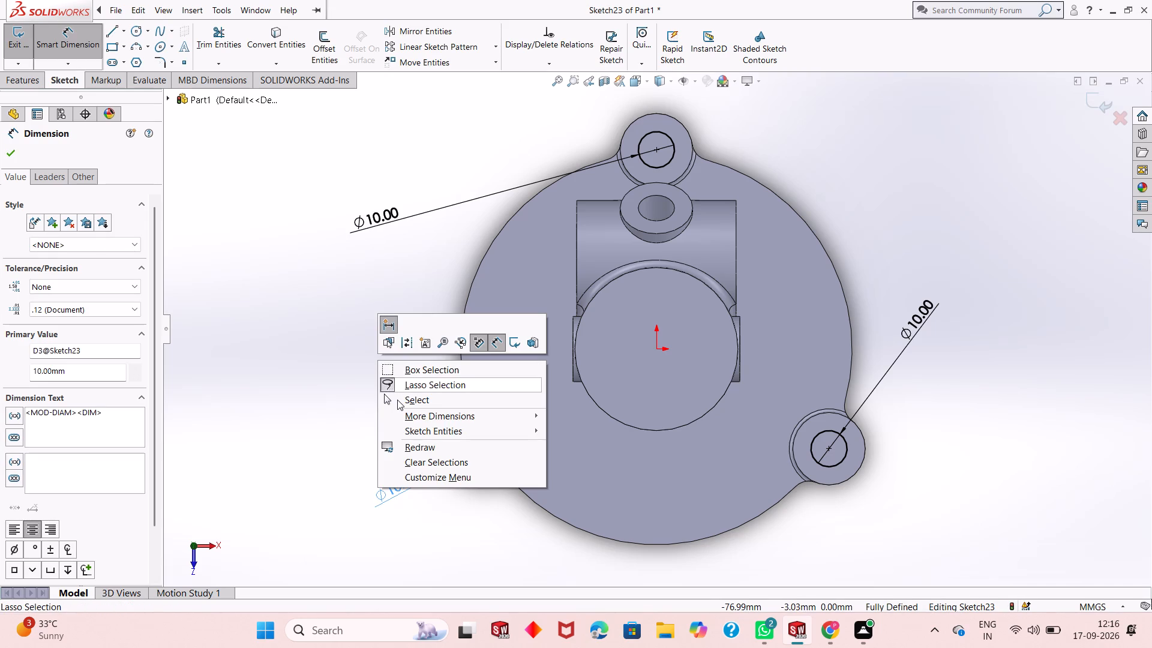
pyautogui.click(397, 402)
# Cut the three 10 mm circles through the flange ears with an Extruded Cut set to Through All.
pyautogui.moveTo(600, 464); pyautogui.dragTo(584, 334, button='middle')
pyautogui.scroll(1, 584, 333)
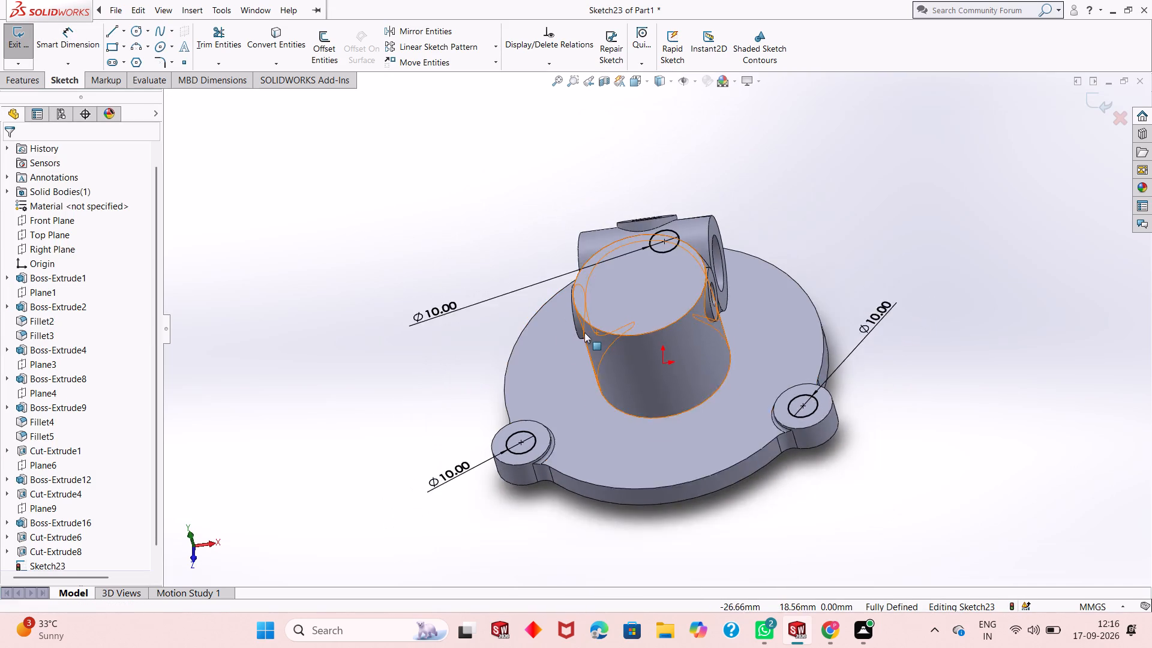
pyautogui.scroll(-2, 584, 332)
pyautogui.moveTo(624, 425); pyautogui.dragTo(629, 505, button='middle')
pyautogui.scroll(1, 524, 322)
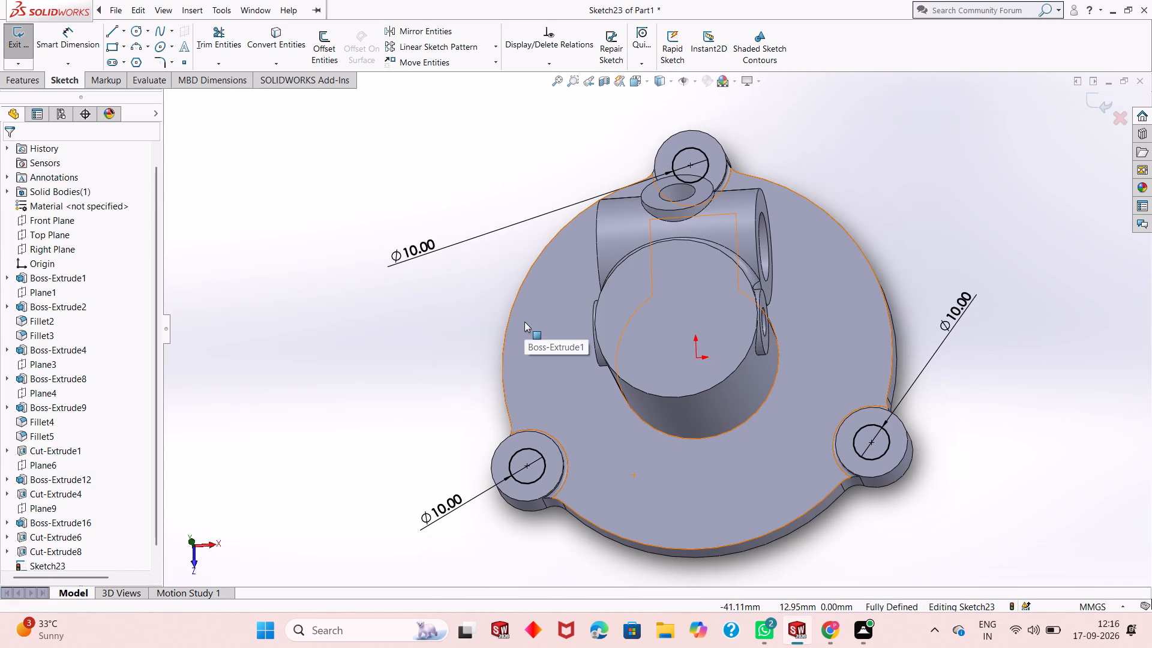
pyautogui.click(35, 82)
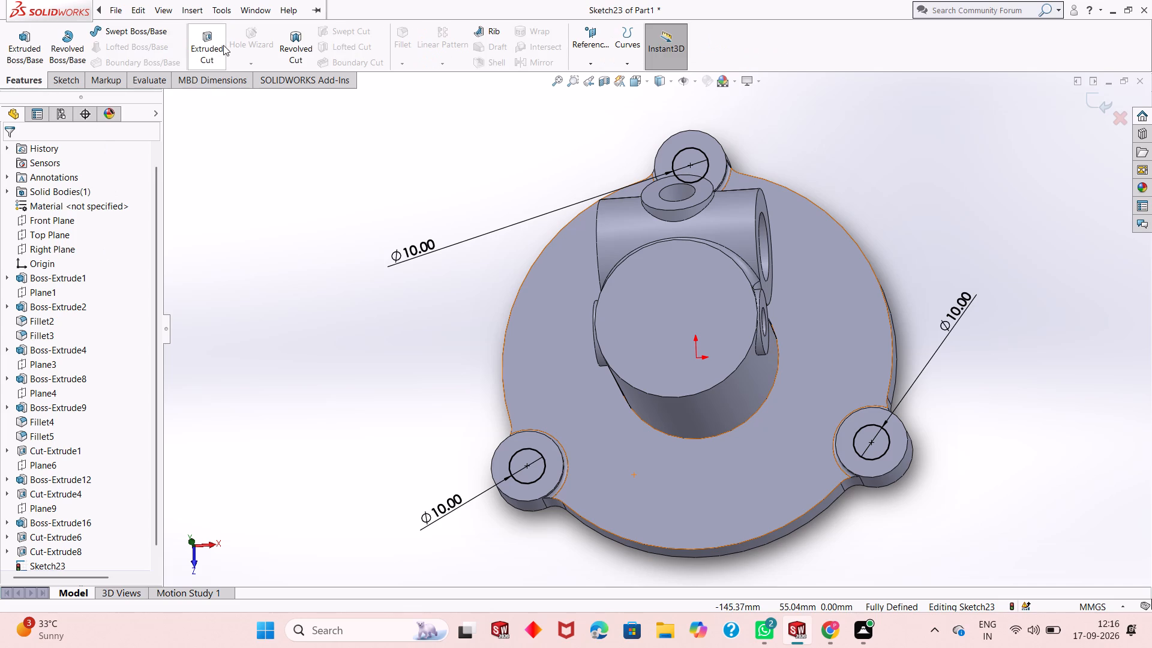
pyautogui.click(213, 45)
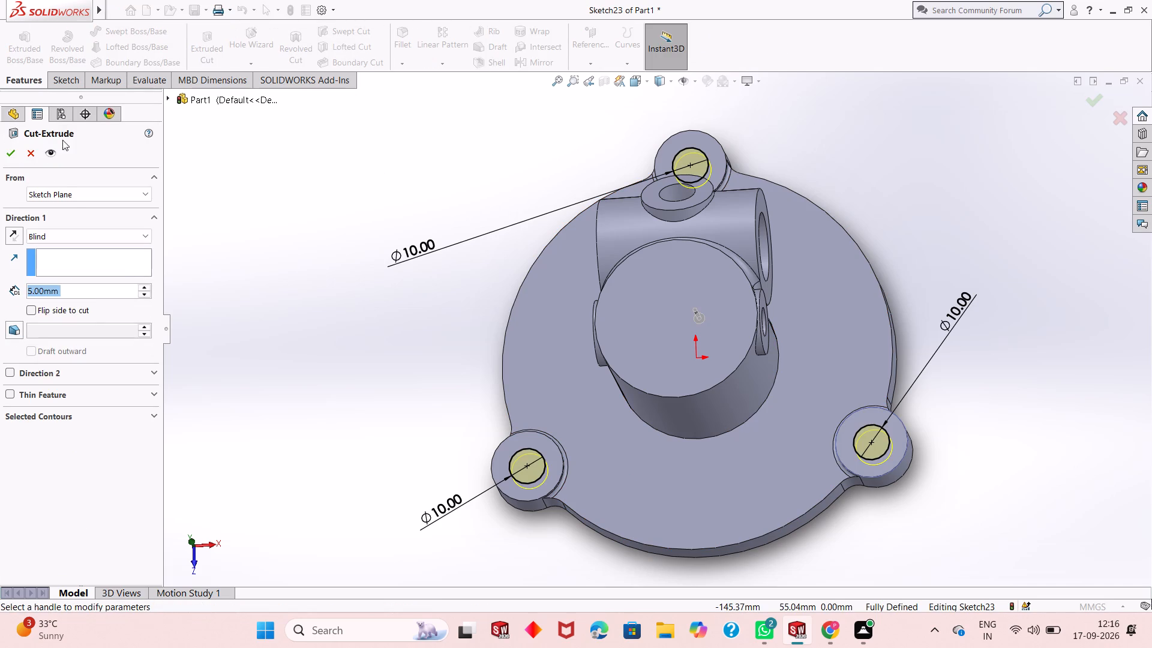
pyautogui.click(83, 234)
pyautogui.click(92, 259)
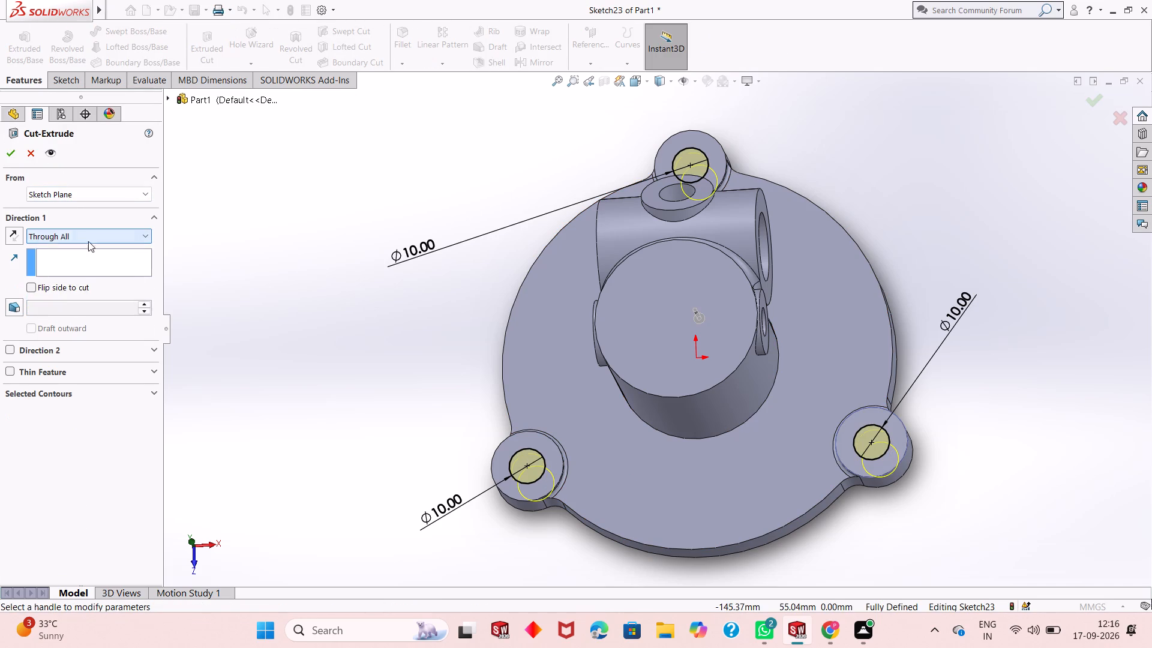
pyautogui.click(12, 153)
pyautogui.click(364, 289)
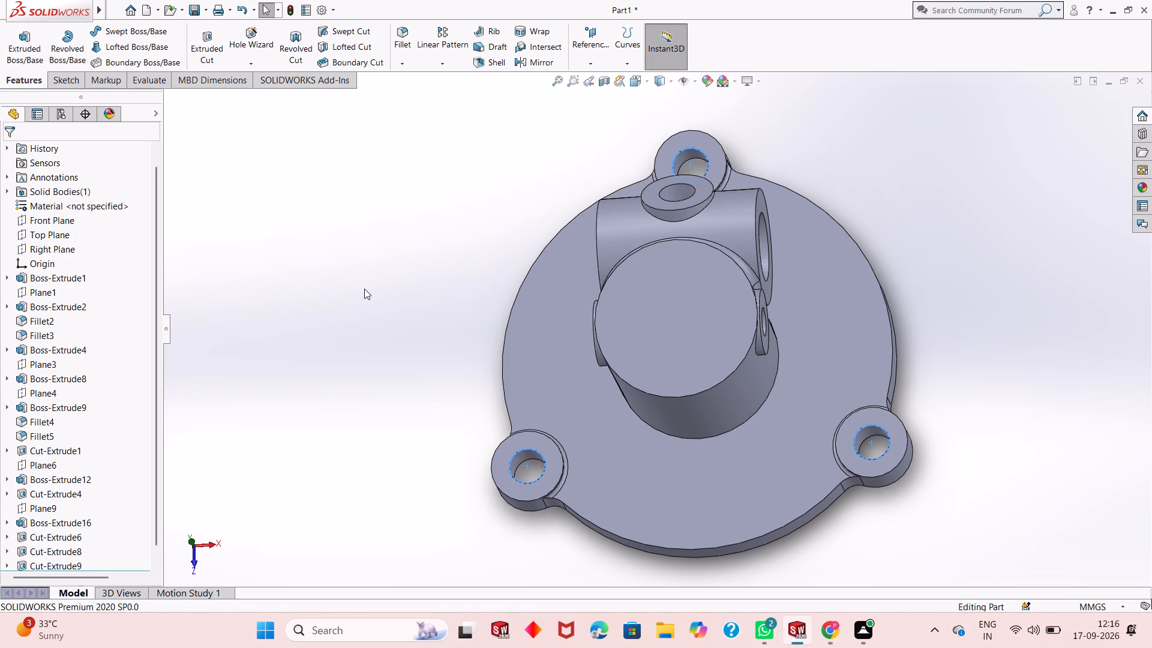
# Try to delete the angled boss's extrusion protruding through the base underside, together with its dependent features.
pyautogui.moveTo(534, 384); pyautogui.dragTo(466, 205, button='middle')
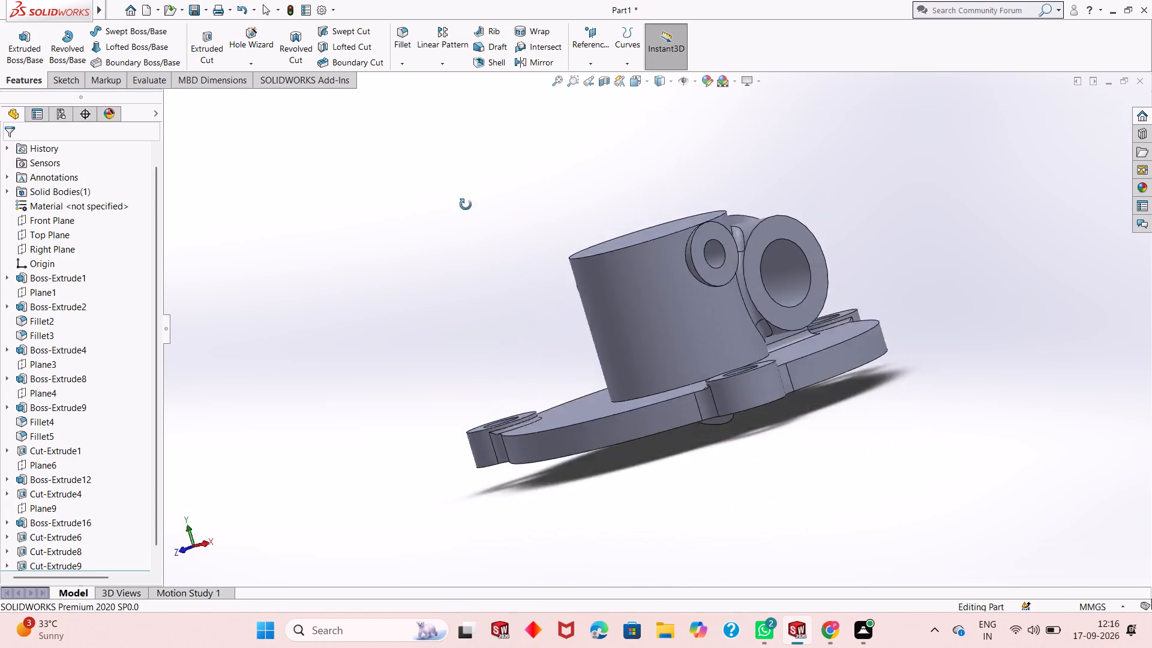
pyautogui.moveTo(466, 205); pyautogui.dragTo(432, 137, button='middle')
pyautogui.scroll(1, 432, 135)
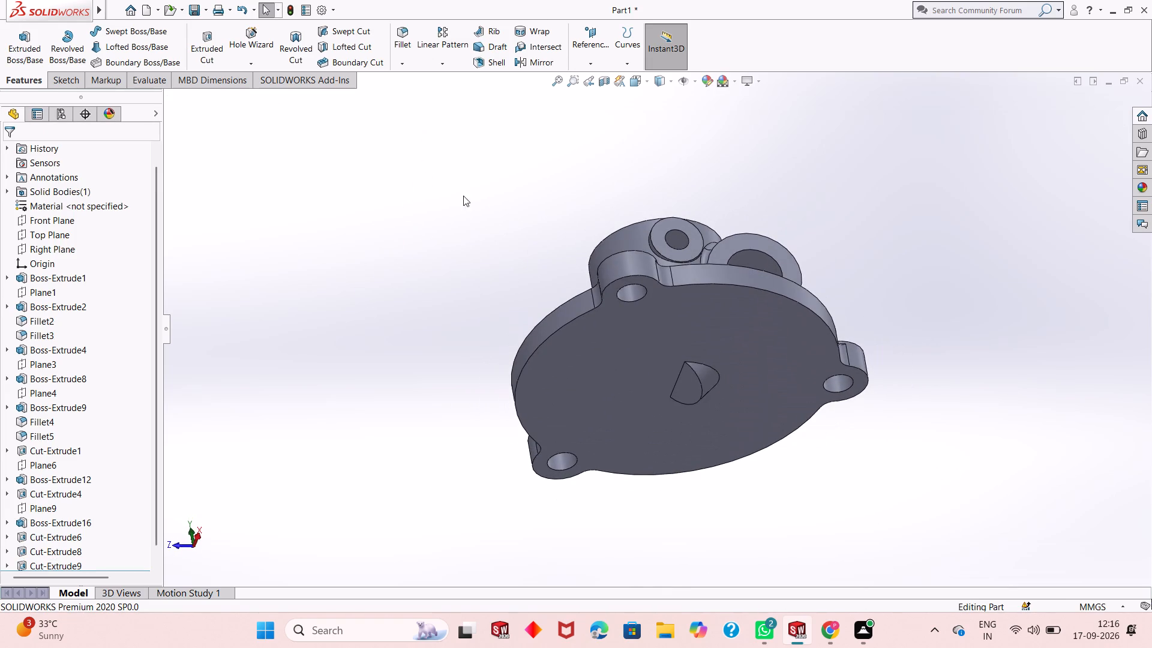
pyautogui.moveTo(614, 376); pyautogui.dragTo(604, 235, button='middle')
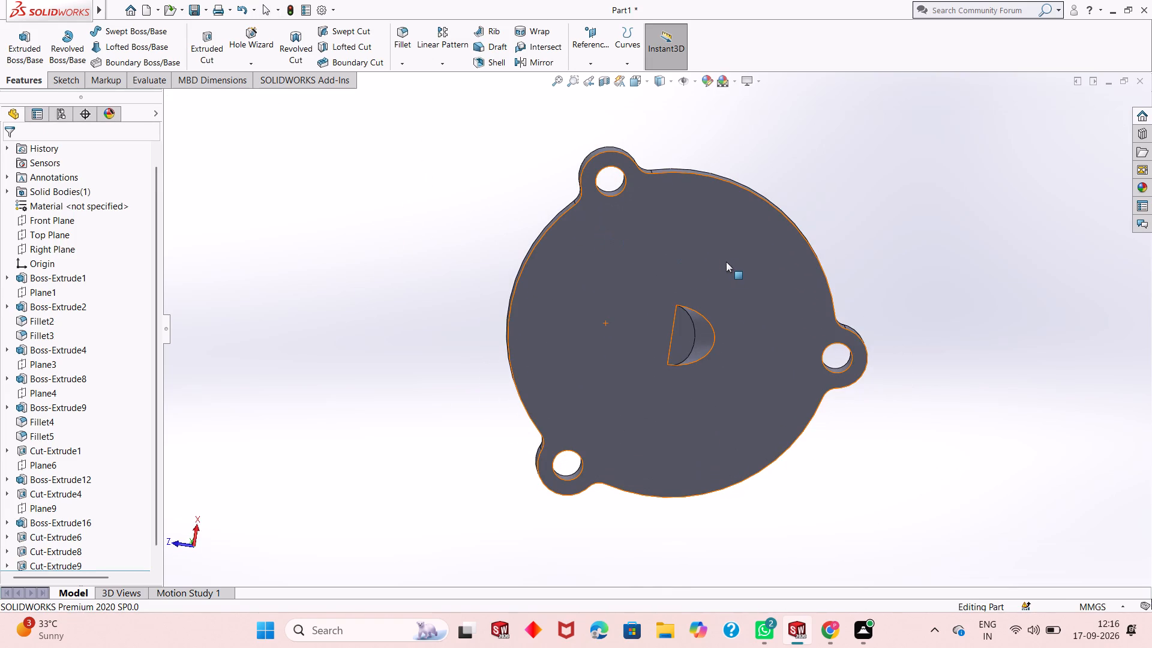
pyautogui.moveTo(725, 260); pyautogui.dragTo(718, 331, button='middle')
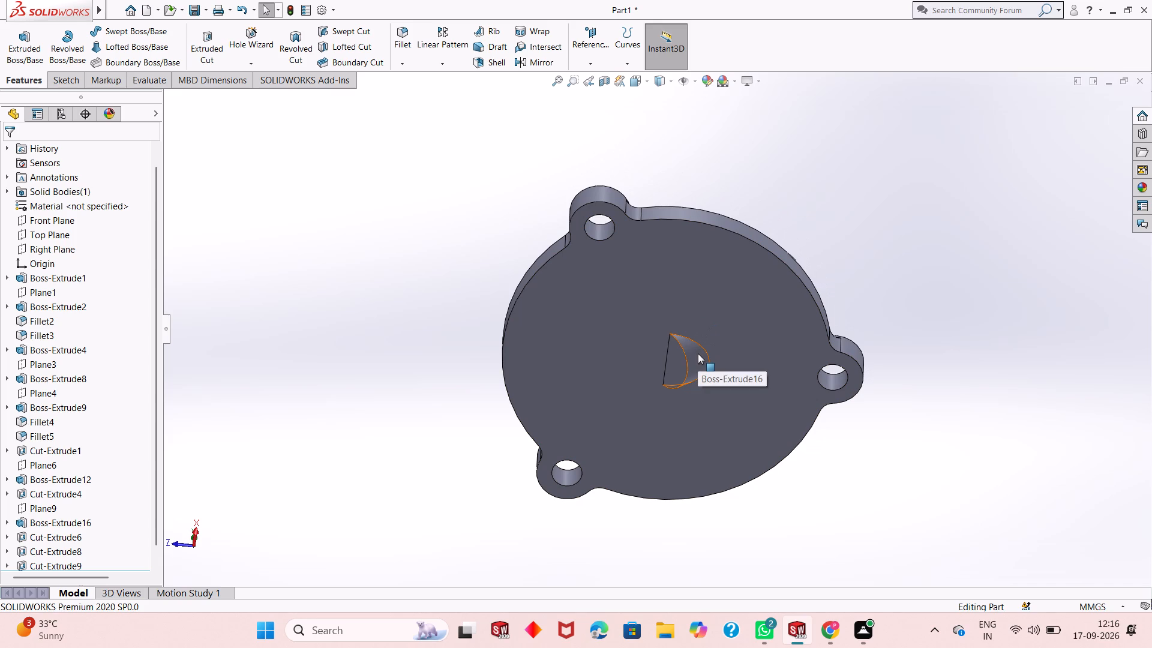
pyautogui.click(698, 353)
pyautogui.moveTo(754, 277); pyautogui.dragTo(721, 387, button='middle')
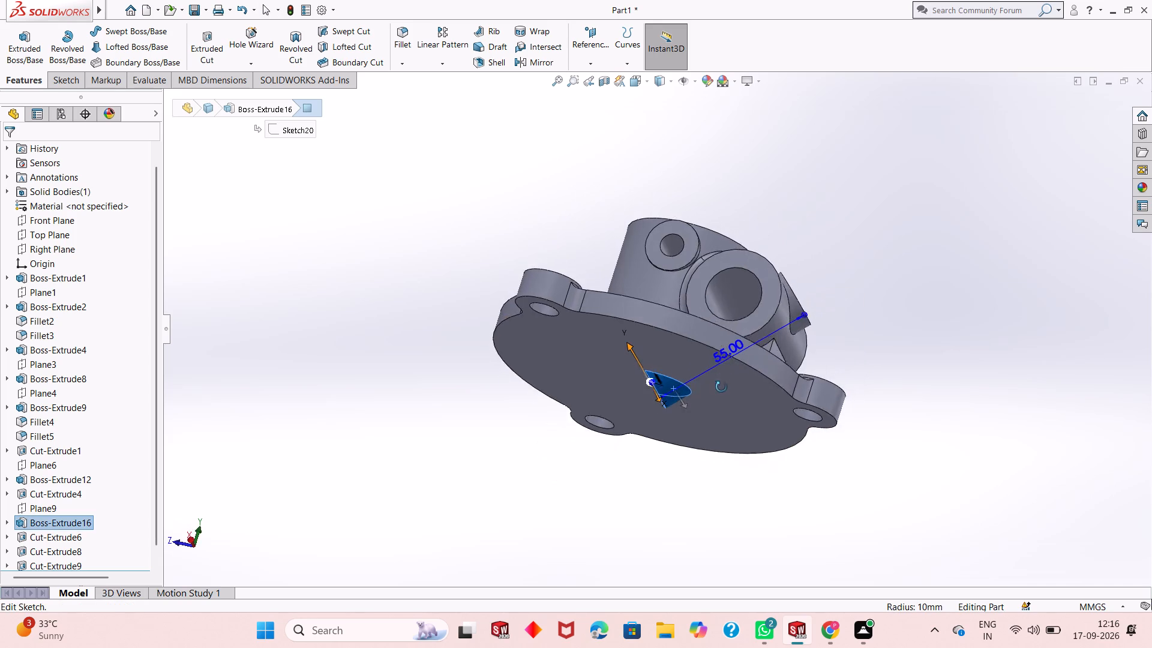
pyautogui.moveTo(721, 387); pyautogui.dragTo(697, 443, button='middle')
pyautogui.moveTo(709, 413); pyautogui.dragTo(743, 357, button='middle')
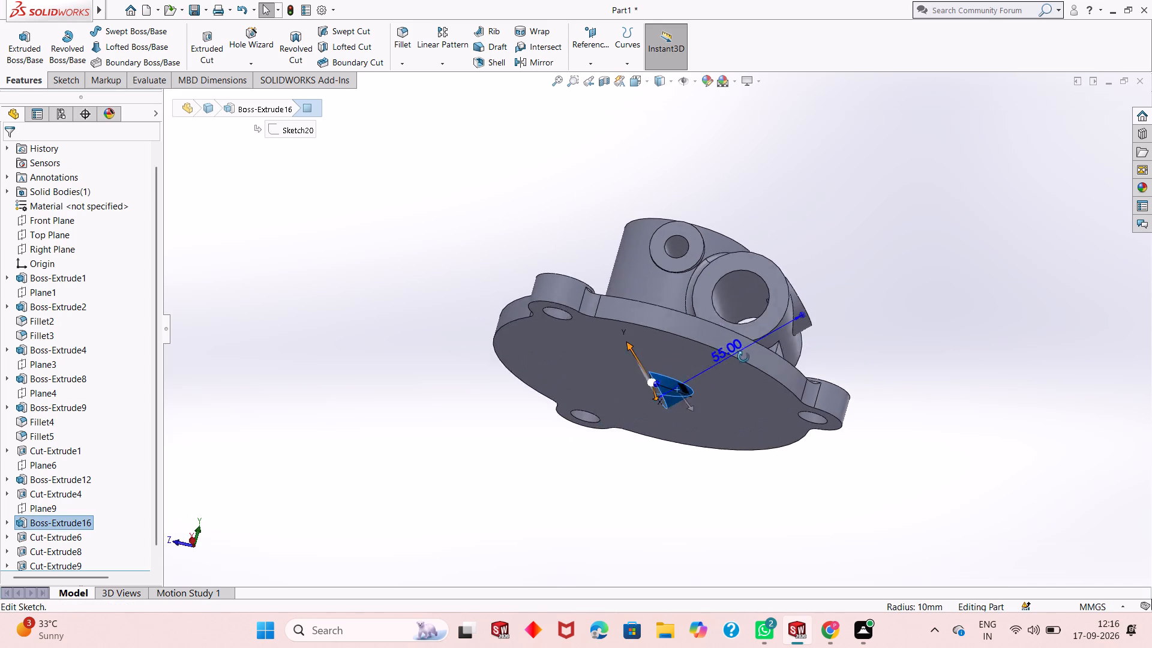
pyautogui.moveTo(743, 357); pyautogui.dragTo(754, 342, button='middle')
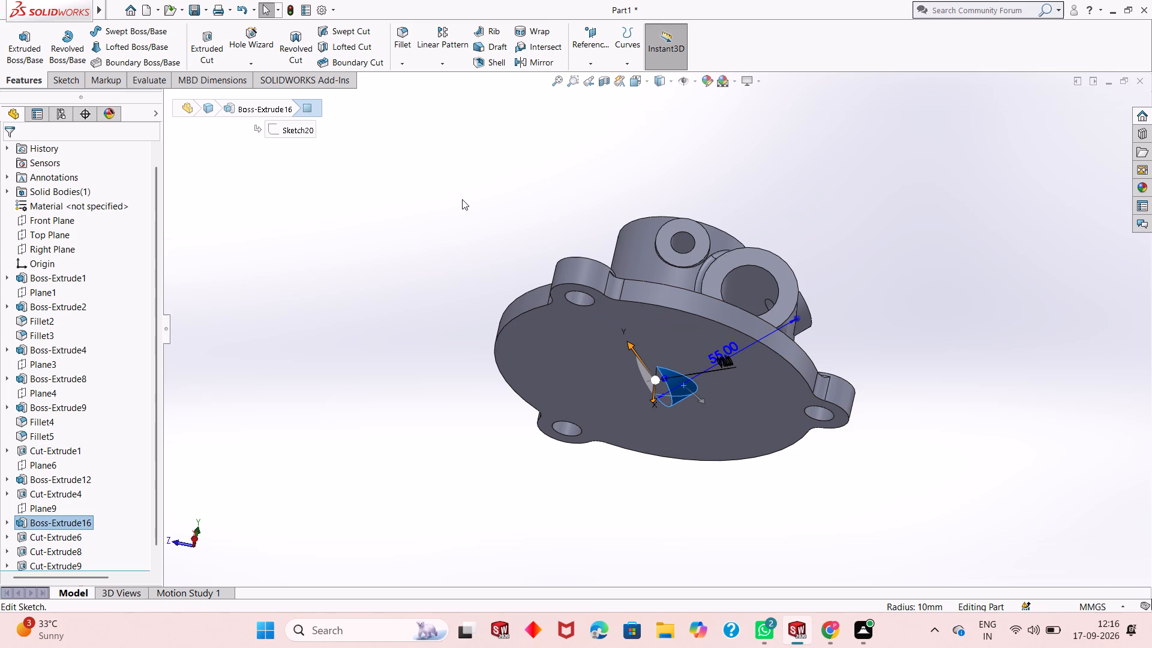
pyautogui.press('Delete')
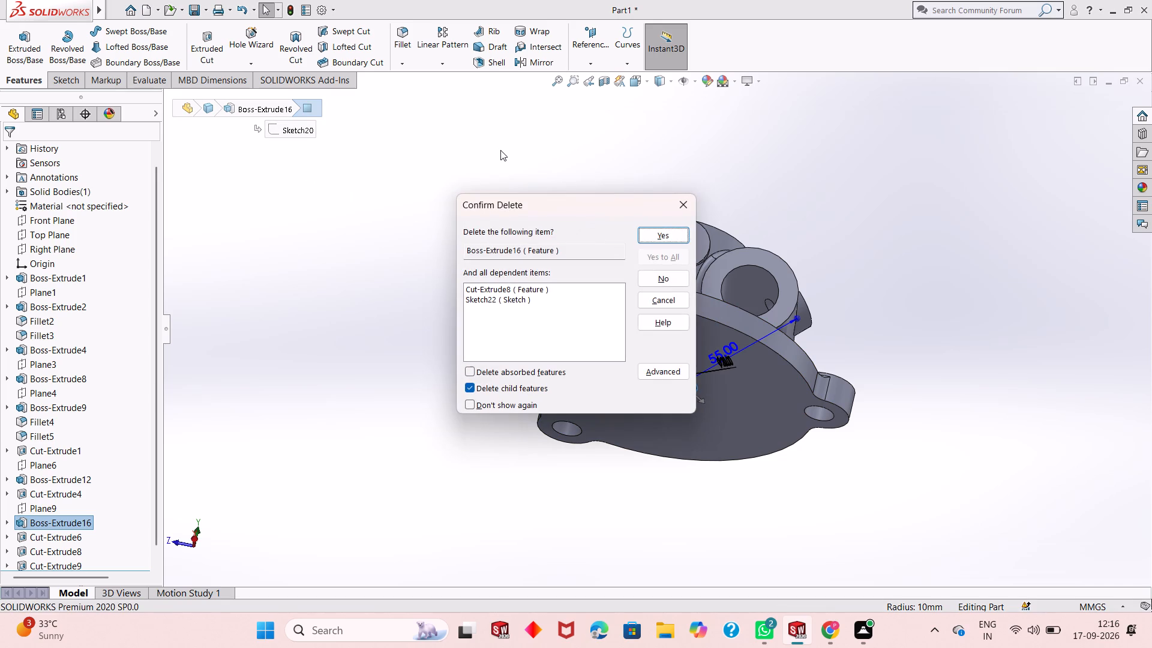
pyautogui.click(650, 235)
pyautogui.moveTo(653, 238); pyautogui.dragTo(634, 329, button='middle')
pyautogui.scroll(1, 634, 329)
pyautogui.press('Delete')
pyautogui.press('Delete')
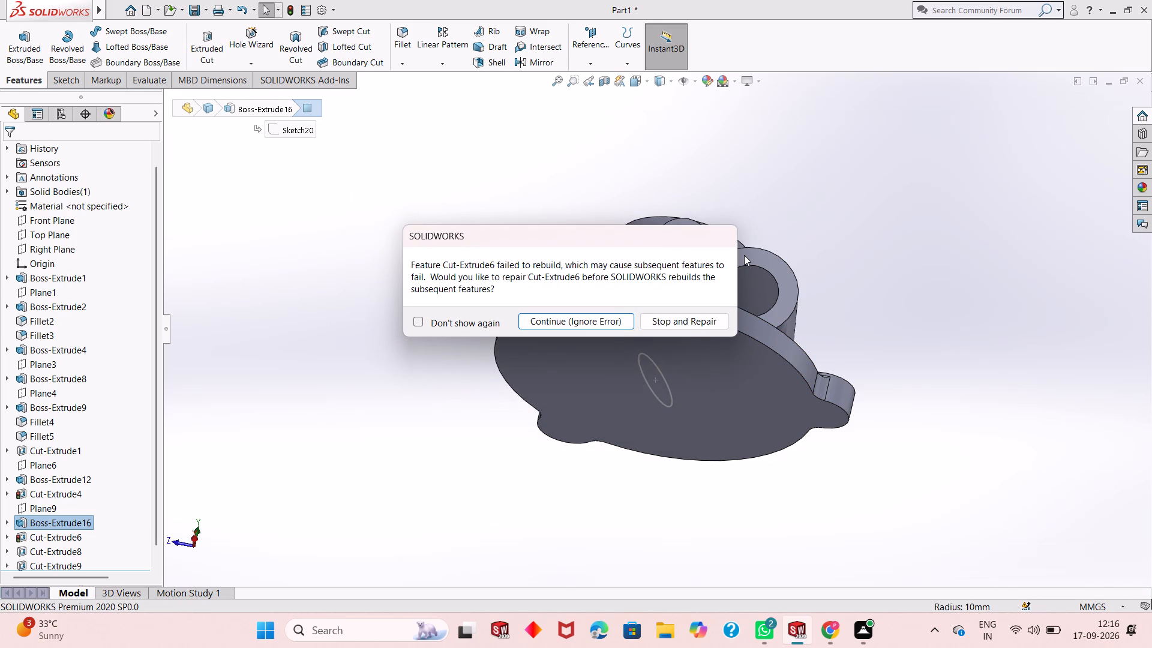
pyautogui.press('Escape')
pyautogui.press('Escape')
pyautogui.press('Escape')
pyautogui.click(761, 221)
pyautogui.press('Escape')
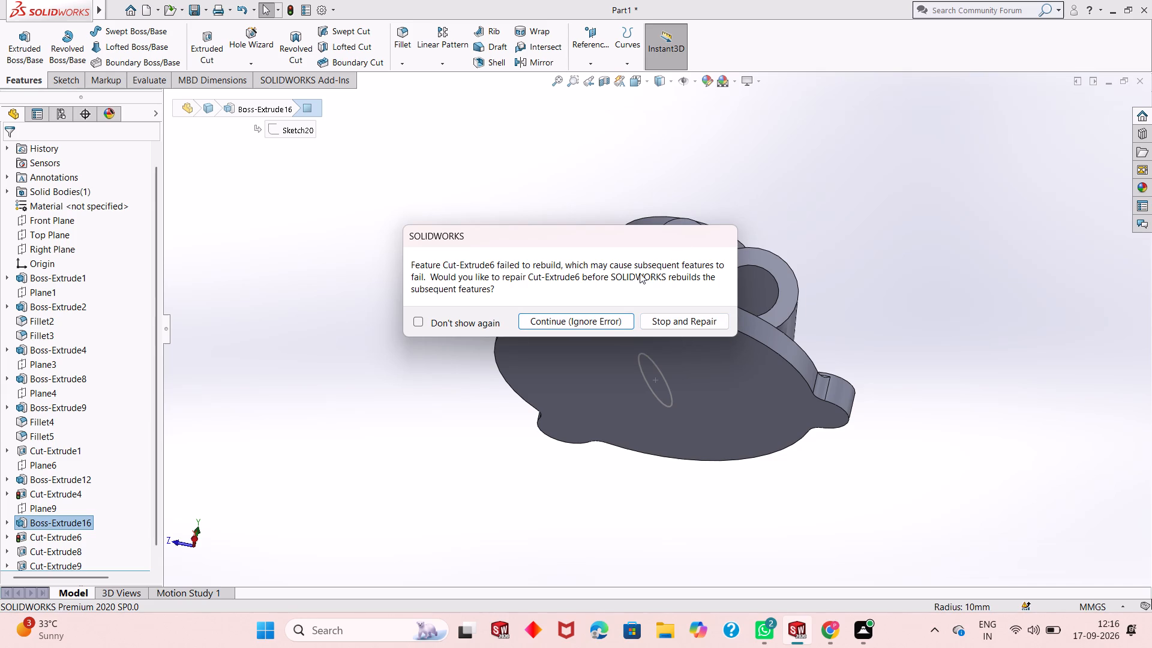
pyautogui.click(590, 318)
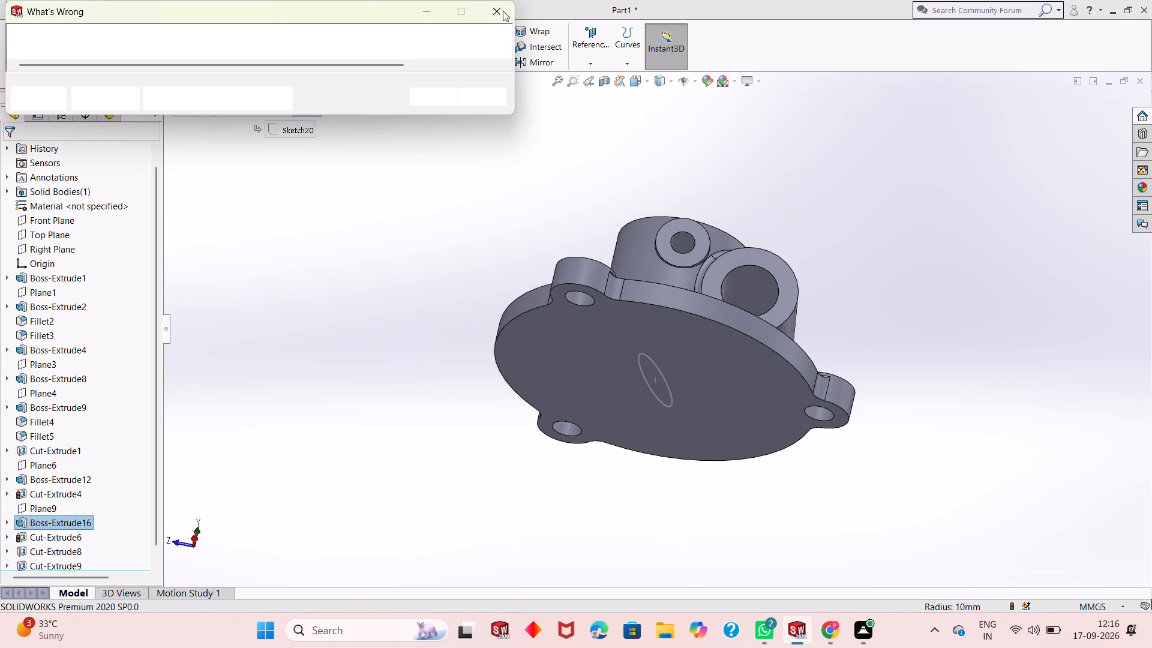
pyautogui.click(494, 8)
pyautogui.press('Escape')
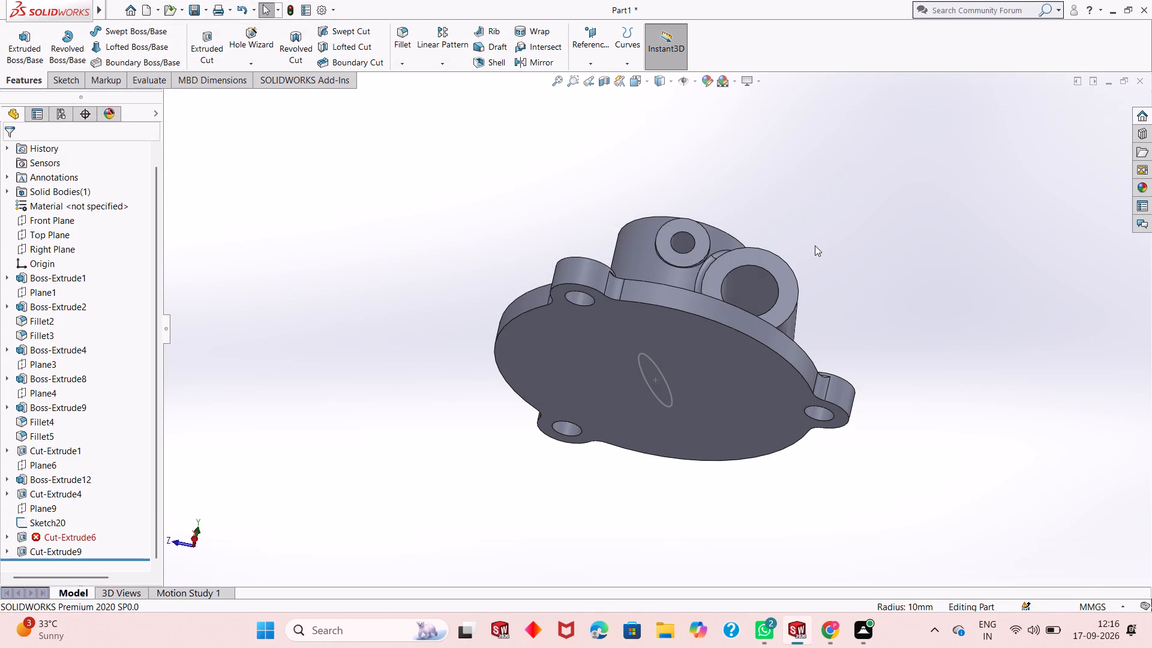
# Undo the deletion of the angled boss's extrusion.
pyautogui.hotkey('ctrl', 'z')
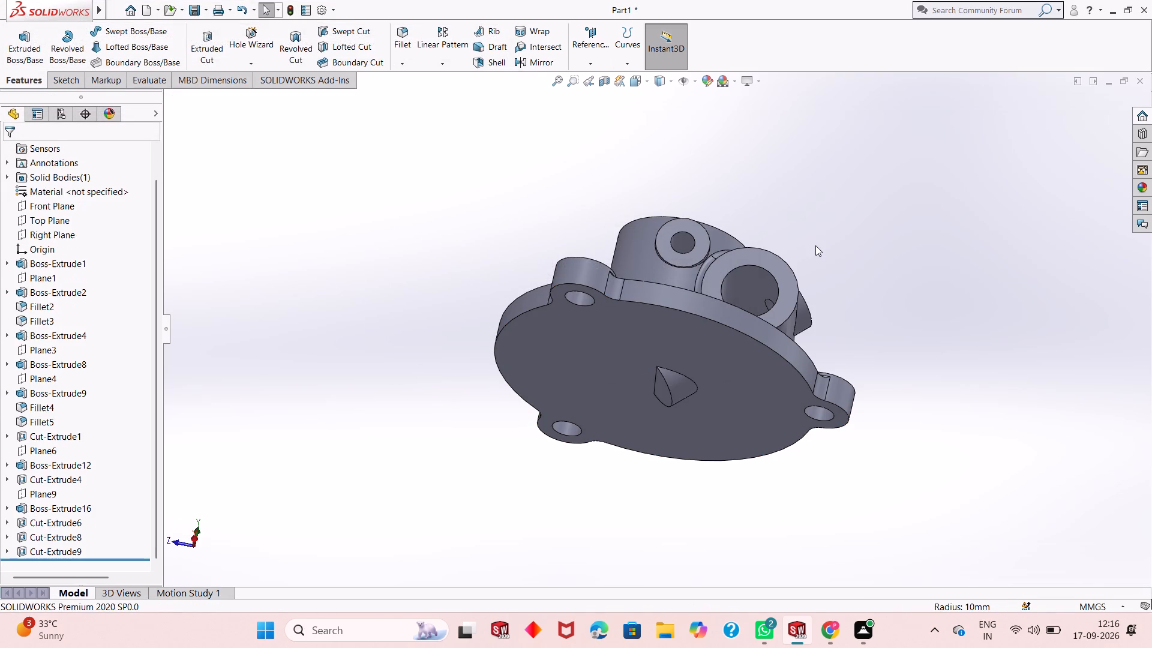
# Start a sketch on the protruding boss's flat end face under the base and draw a 20 mm line along its straight edge.
pyautogui.moveTo(782, 289); pyautogui.dragTo(780, 343, button='middle')
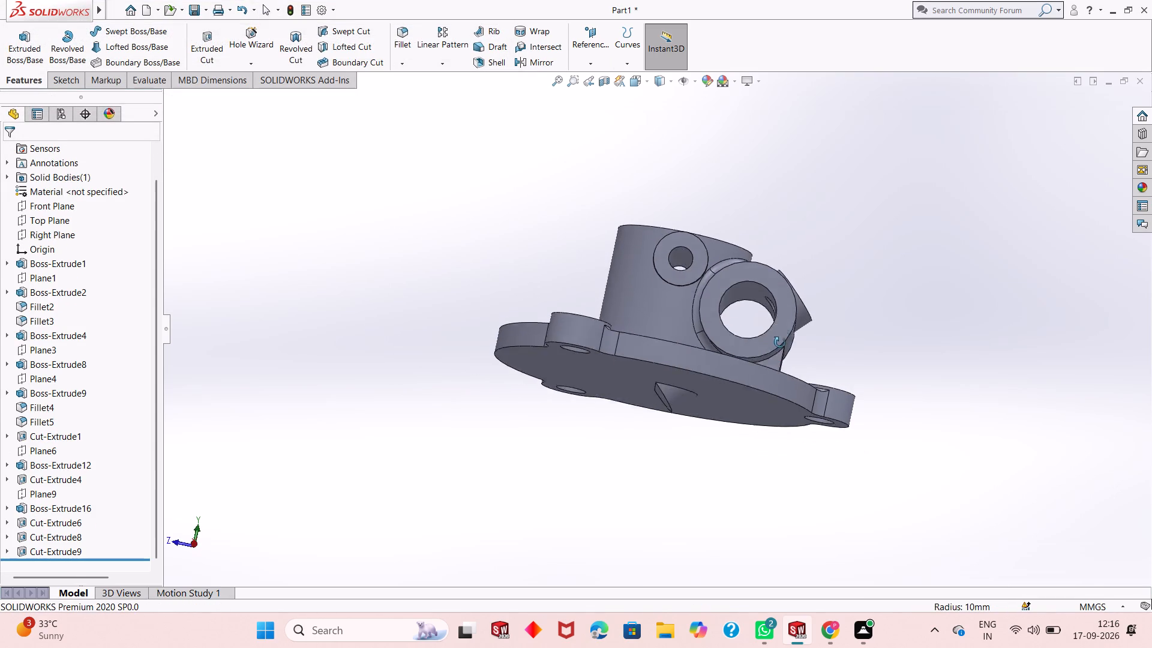
pyautogui.moveTo(780, 343); pyautogui.dragTo(791, 323, button='middle')
pyautogui.moveTo(691, 358); pyautogui.dragTo(709, 248, button='middle')
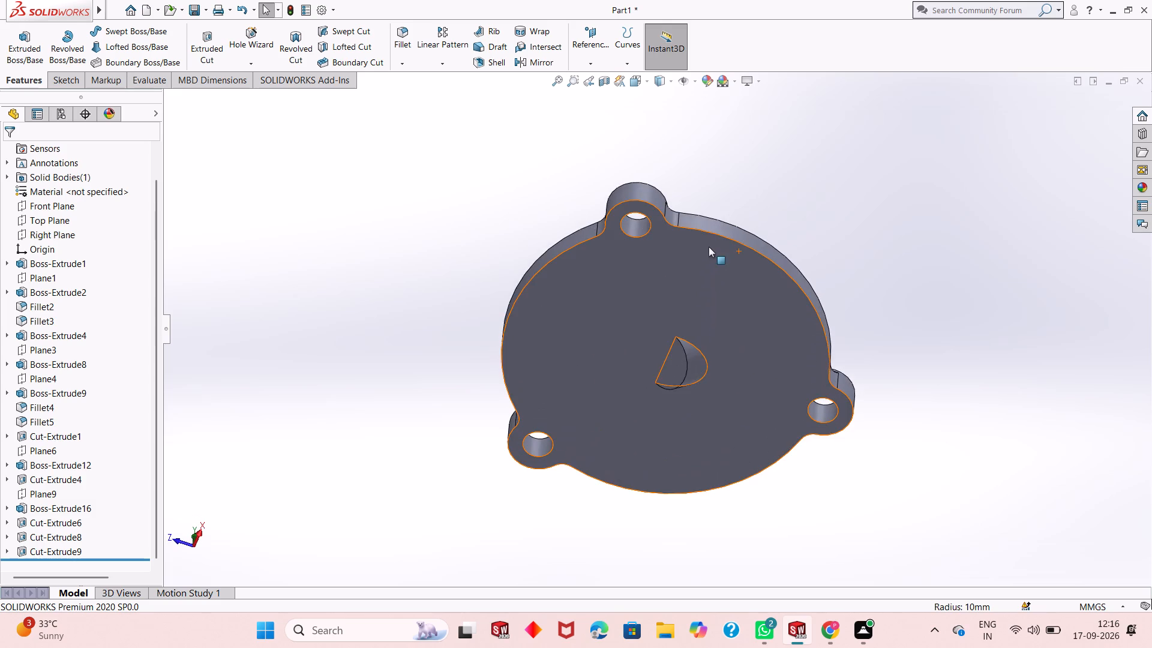
pyautogui.scroll(-4, 727, 411)
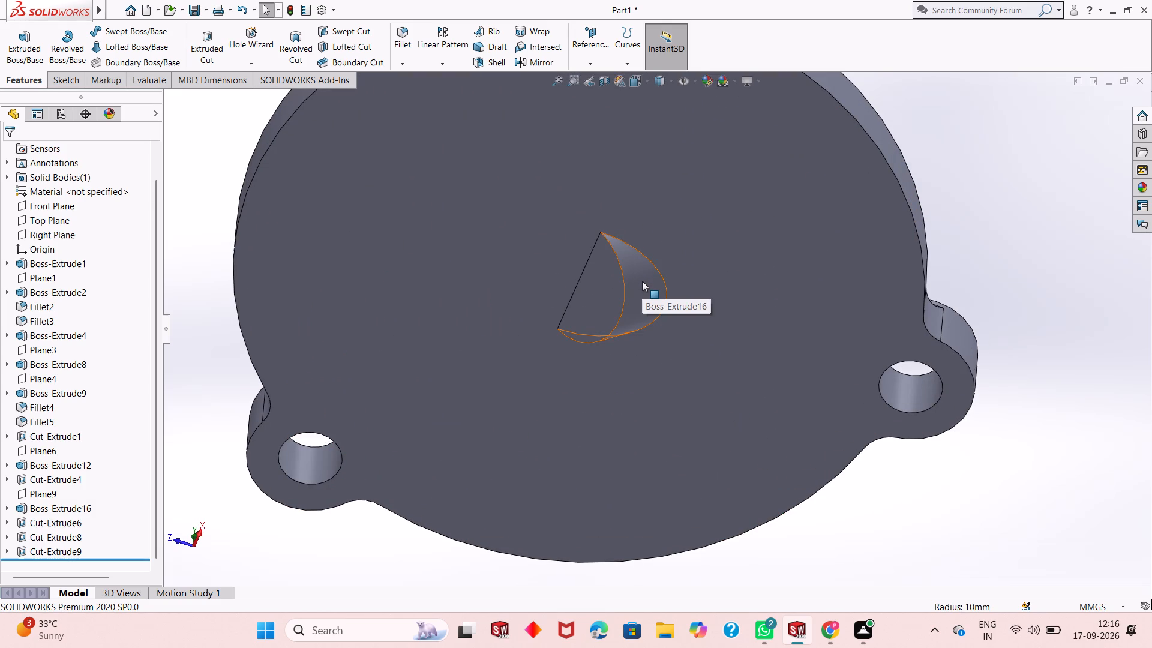
pyautogui.scroll(-2, 641, 282)
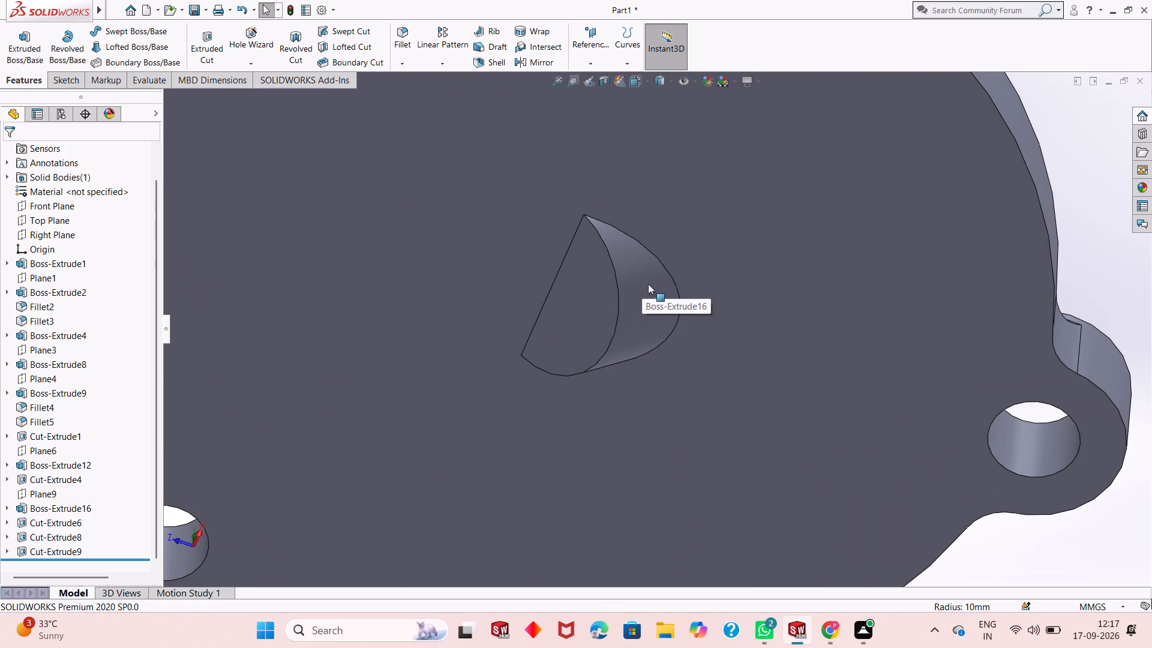
pyautogui.moveTo(689, 218); pyautogui.dragTo(699, 343, button='middle')
pyautogui.scroll(3, 699, 318)
pyautogui.moveTo(700, 217); pyautogui.dragTo(700, 268, button='middle')
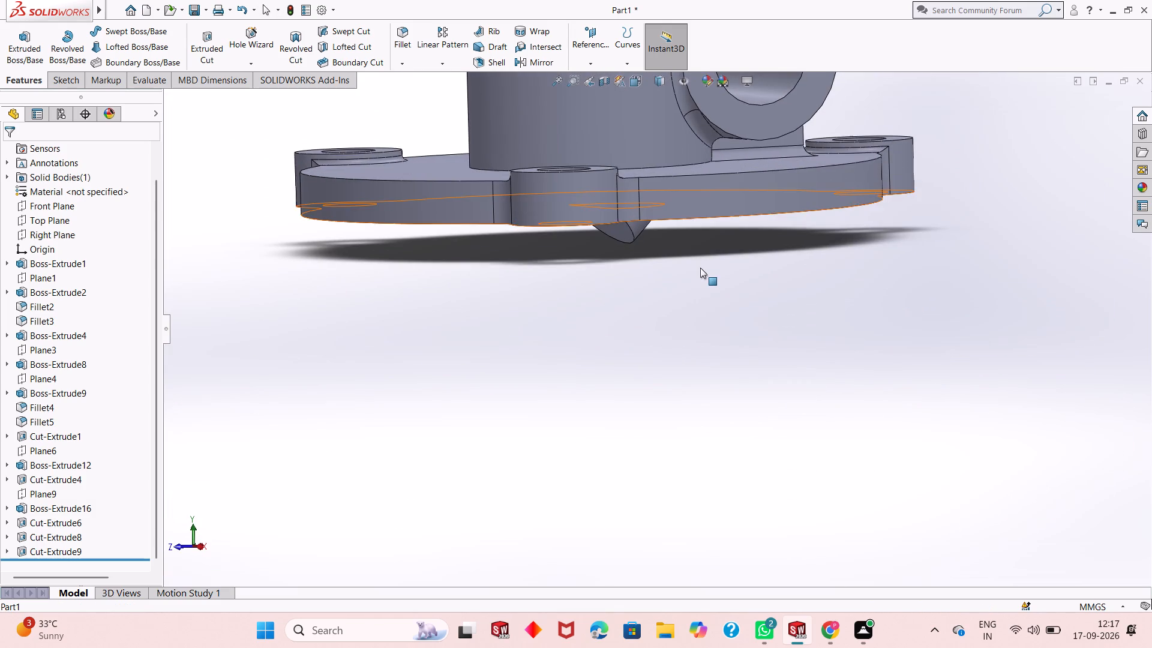
pyautogui.scroll(2, 700, 268)
pyautogui.moveTo(656, 325); pyautogui.dragTo(674, 205, button='middle')
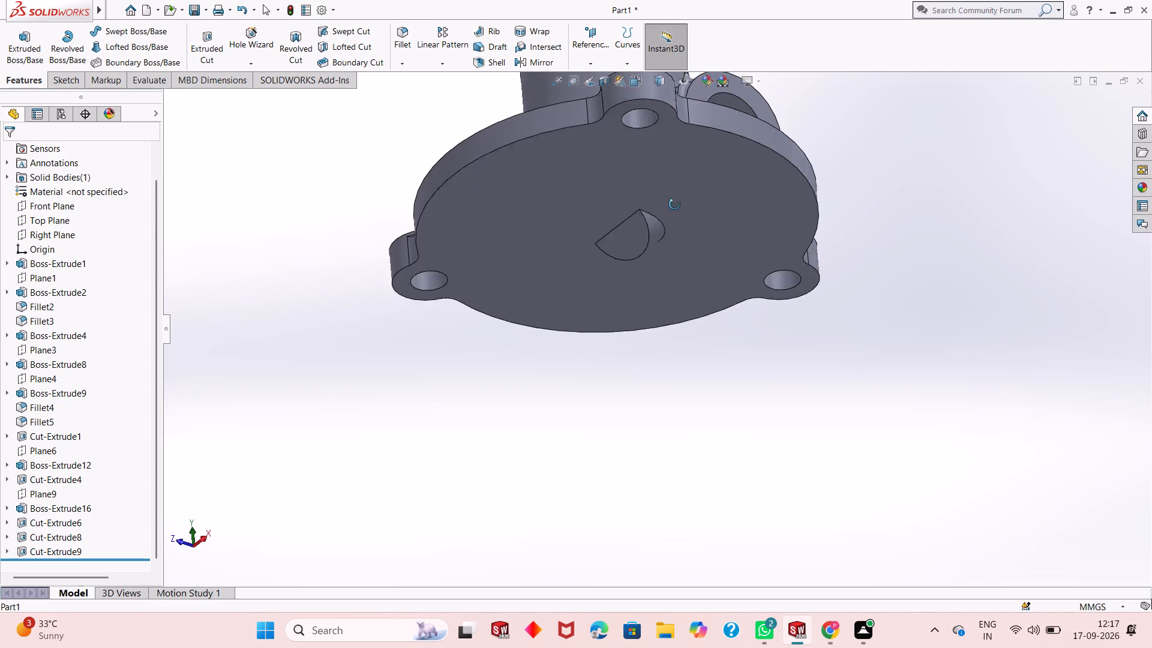
pyautogui.moveTo(674, 205); pyautogui.dragTo(674, 210, button='middle')
pyautogui.scroll(-2, 677, 171)
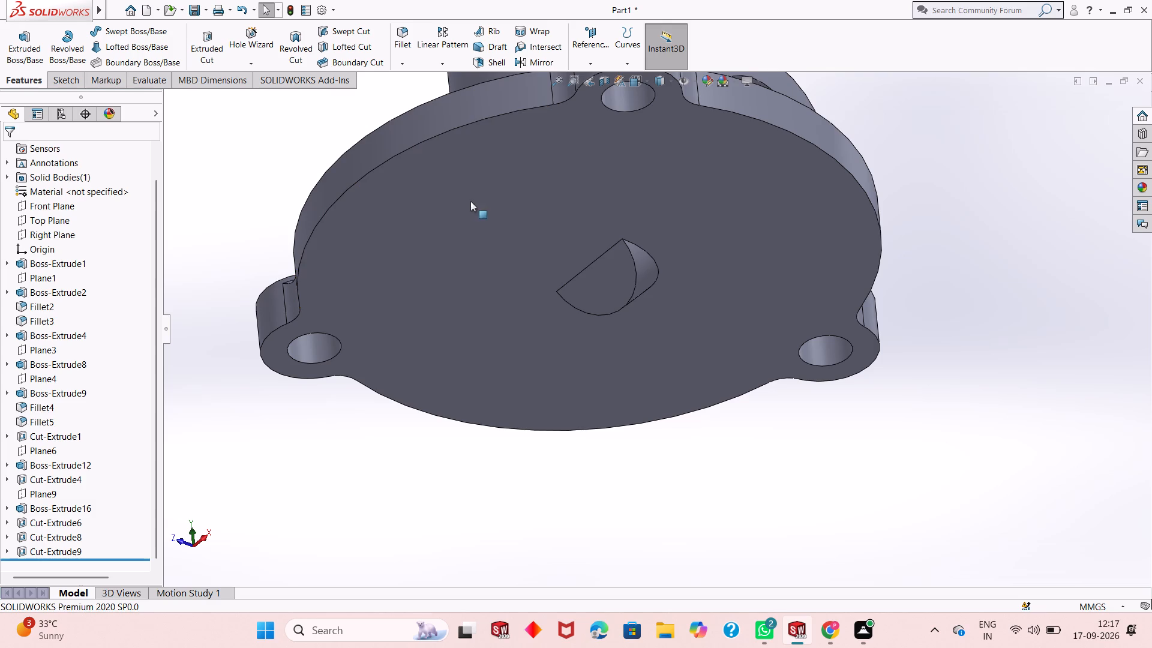
pyautogui.click(611, 286)
pyautogui.click(662, 251)
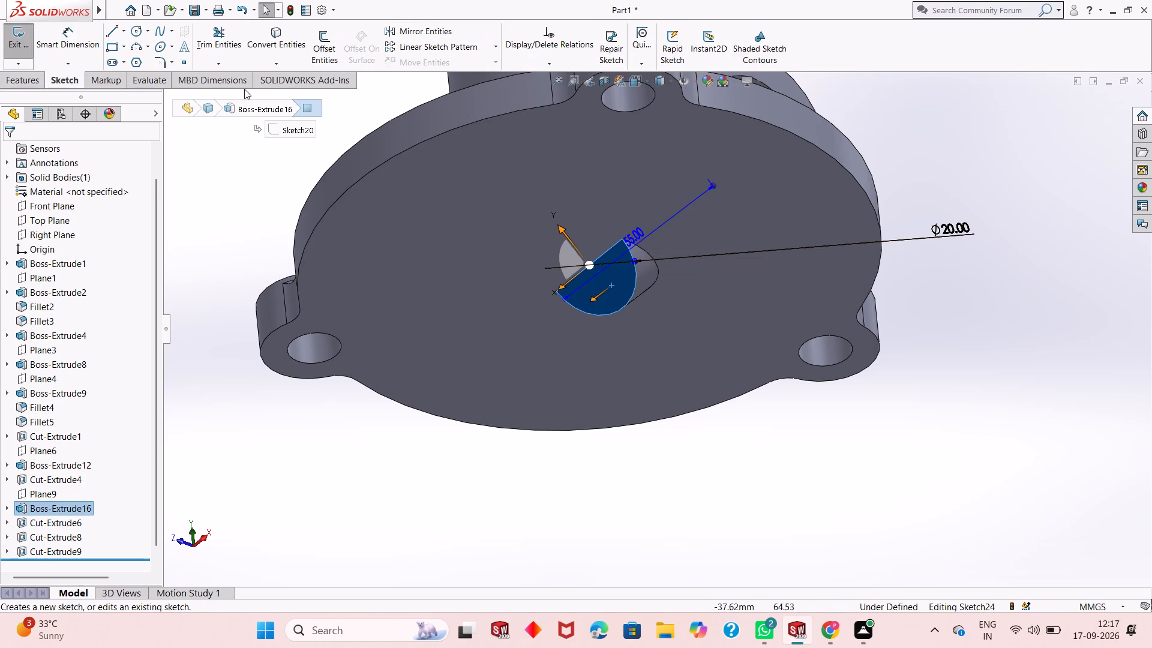
pyautogui.click(116, 32)
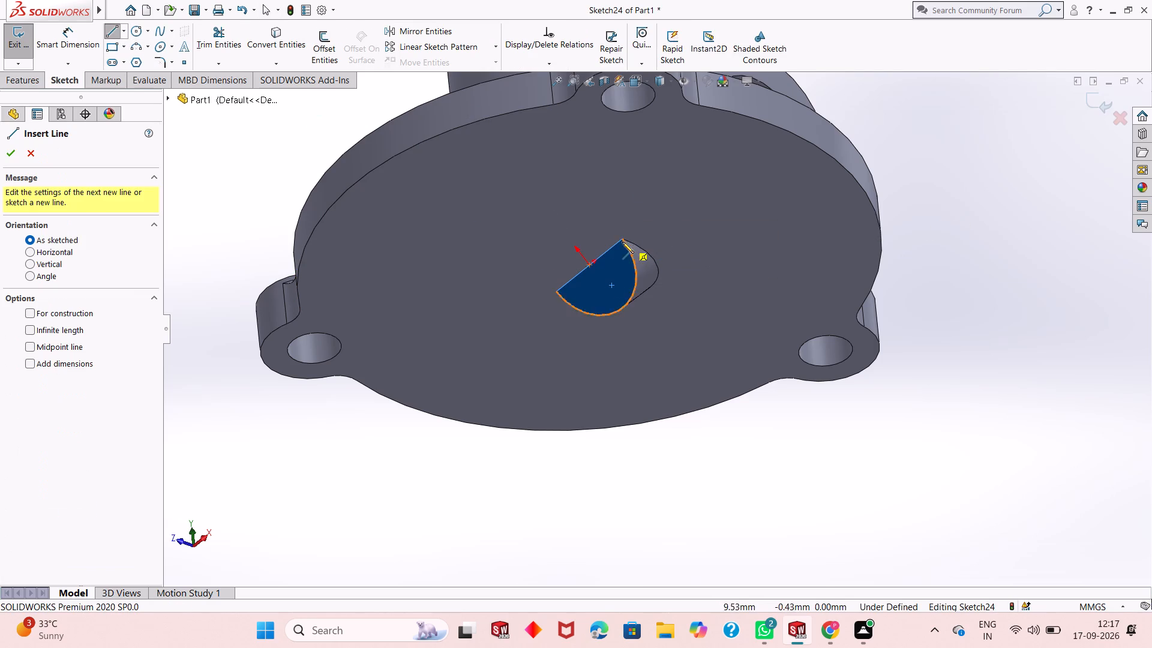
pyautogui.click(625, 238)
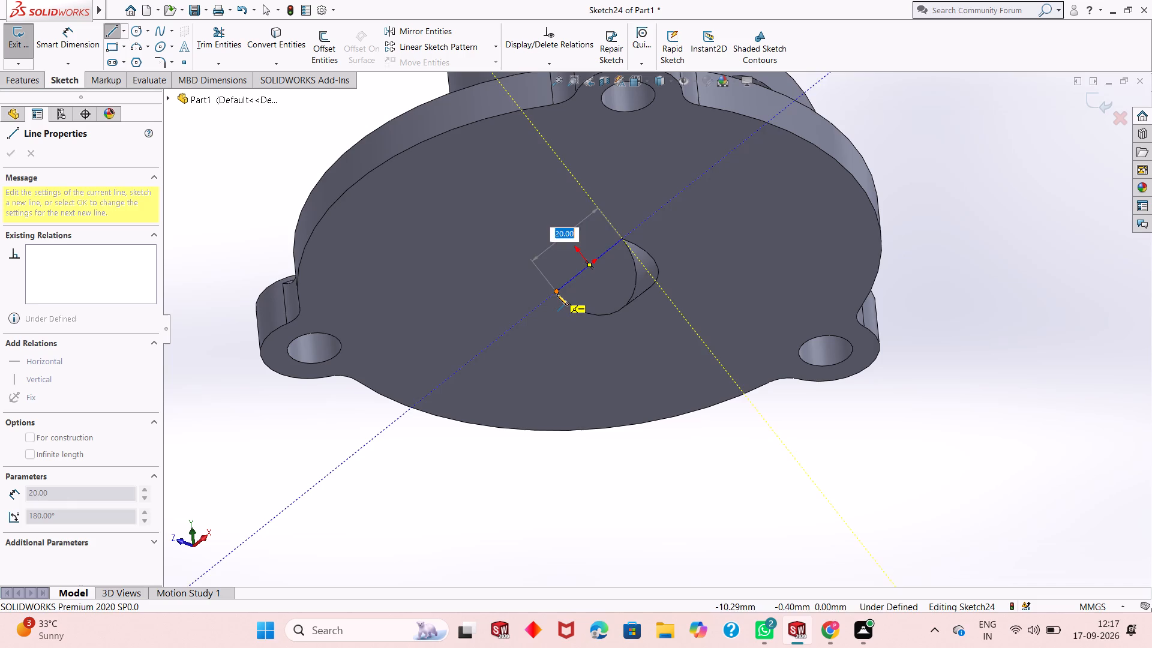
pyautogui.click(557, 294)
pyautogui.press('Escape')
pyautogui.press('Escape')
pyautogui.press('Escape')
pyautogui.press('Escape')
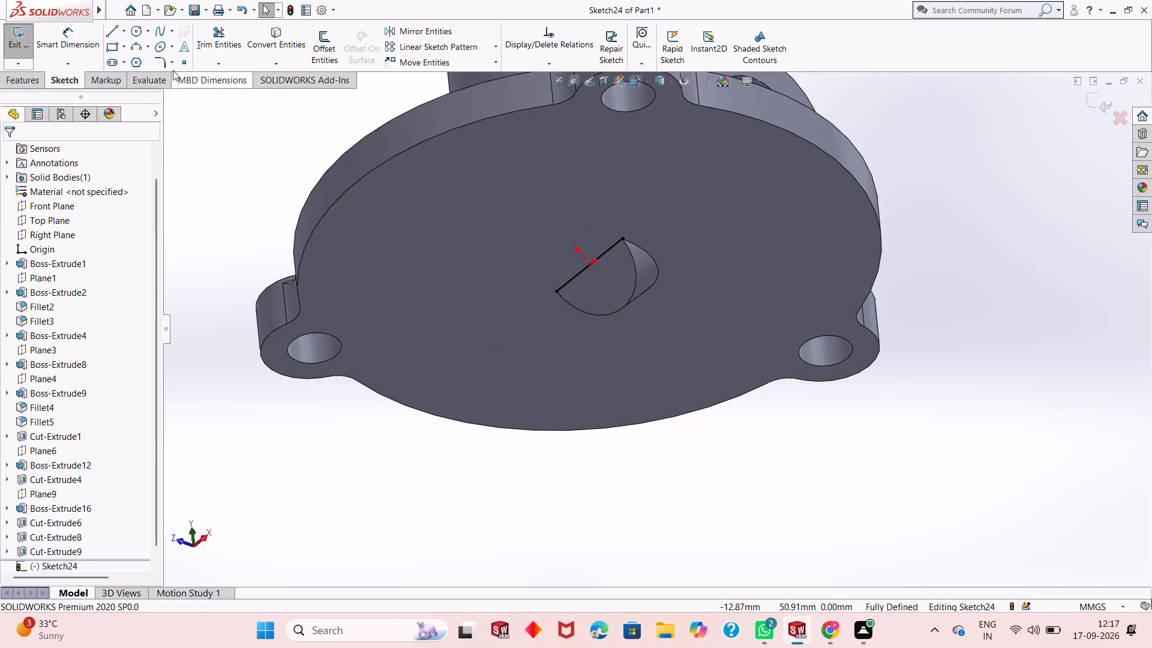
# Close the half-round profile with a three-point arc between the line's endpoints, following the end face's curved edge.
pyautogui.click(137, 50)
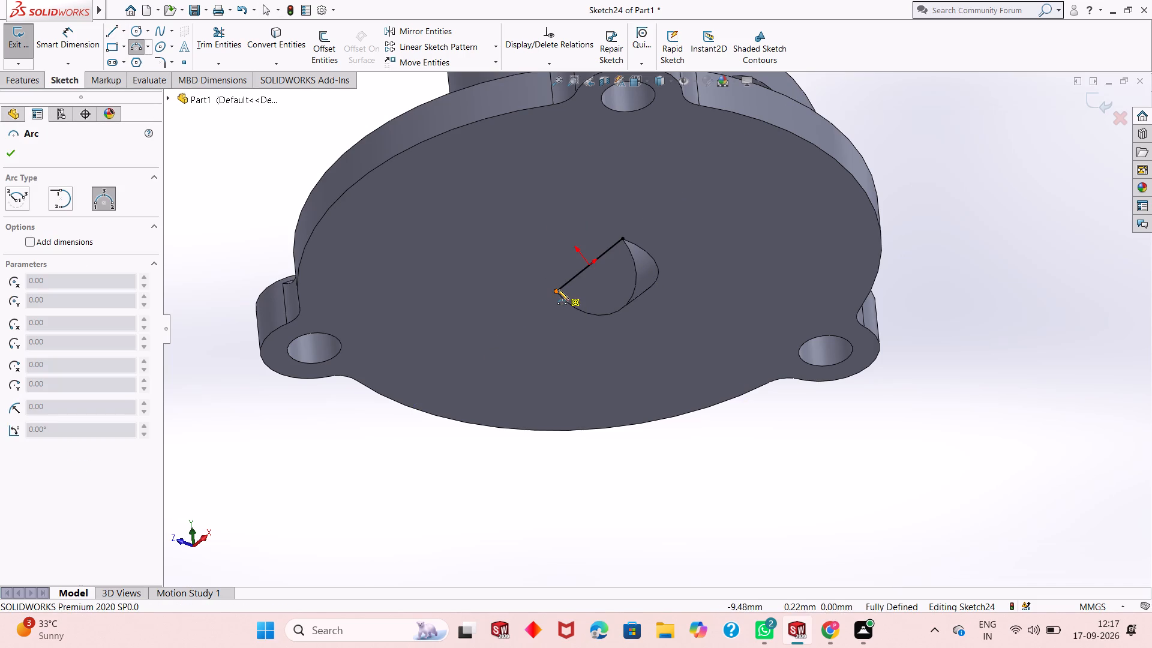
pyautogui.click(557, 289)
pyautogui.click(625, 238)
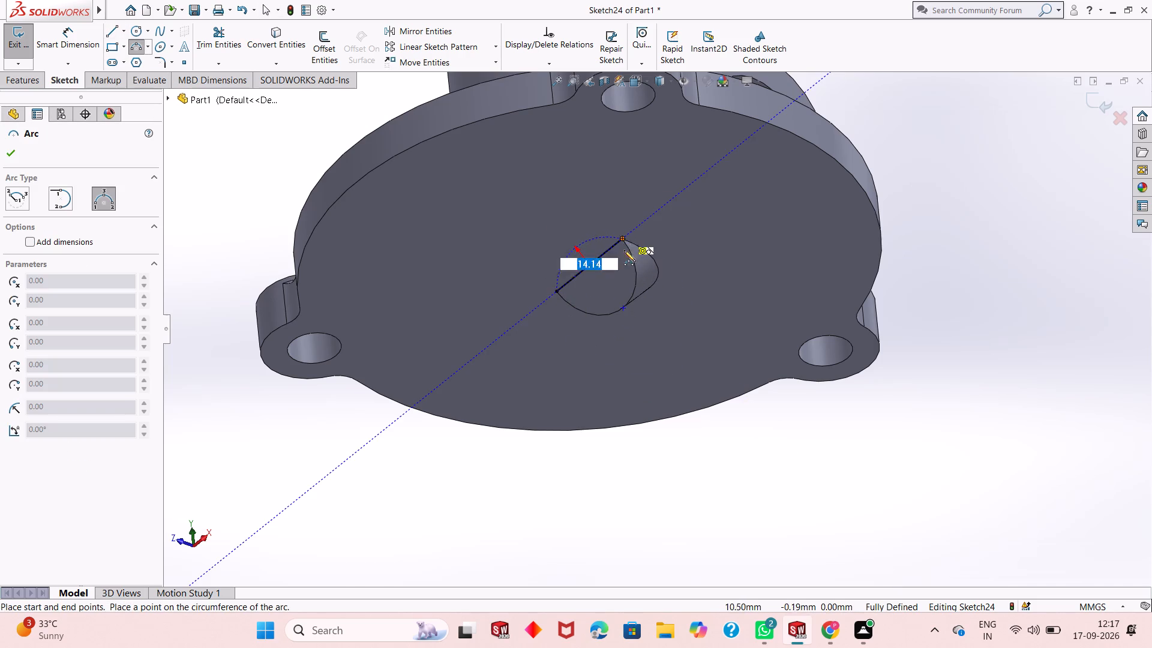
pyautogui.click(630, 305)
pyautogui.press('Escape')
pyautogui.press('Escape')
pyautogui.press('Escape')
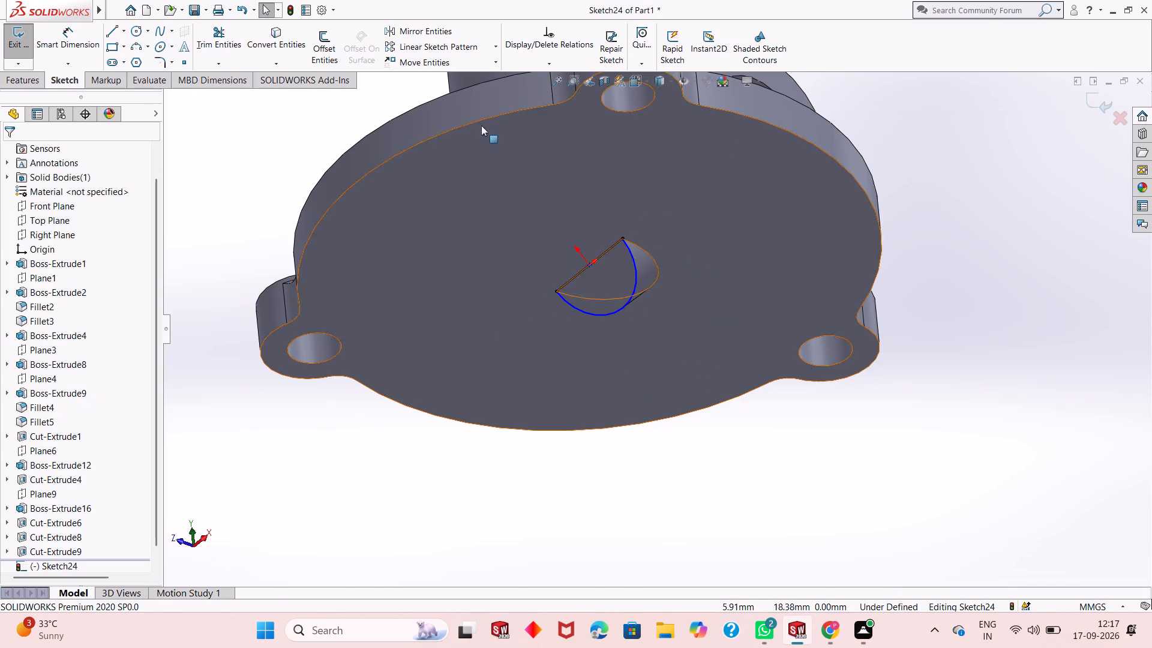
pyautogui.press('Escape')
# Cut the half-round profile into the protruding boss with a Blind Extruded Cut 3 mm deep.
pyautogui.click(35, 88)
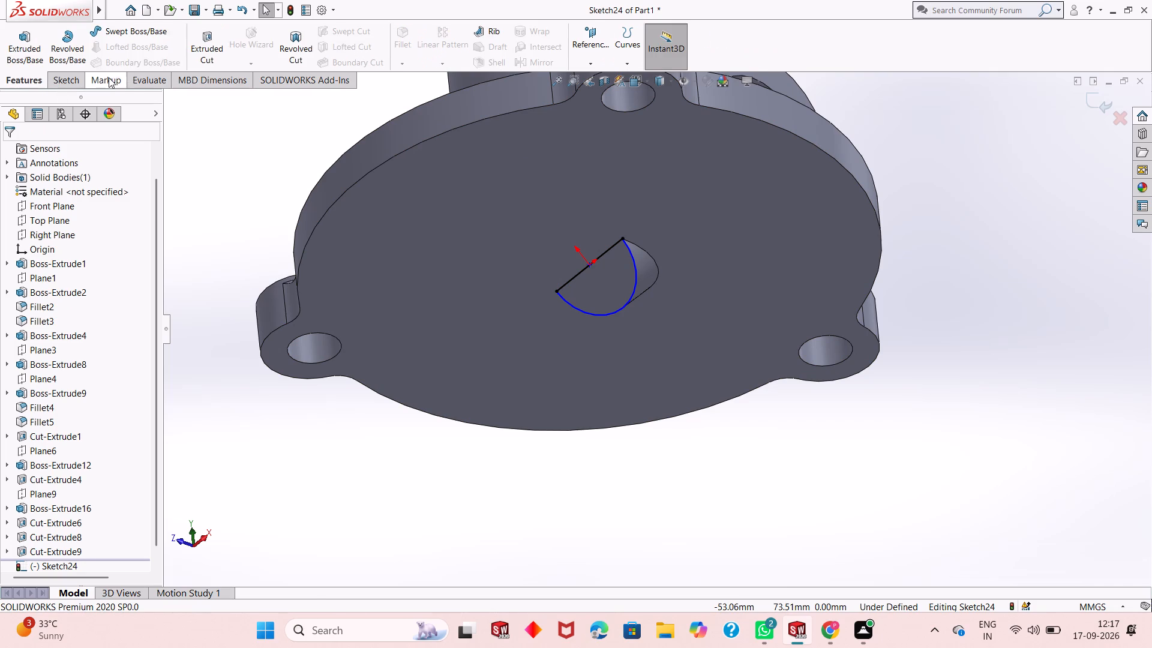
pyautogui.click(202, 33)
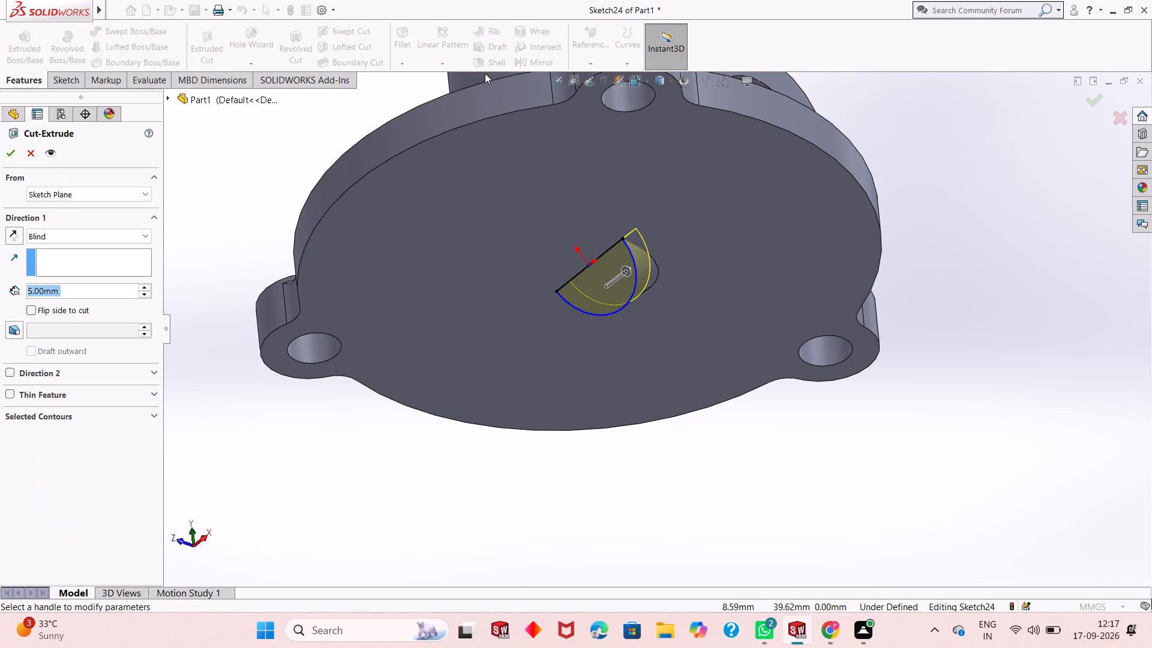
pyautogui.scroll(-1, 584, 171)
pyautogui.moveTo(584, 171); pyautogui.dragTo(581, 312, button='middle')
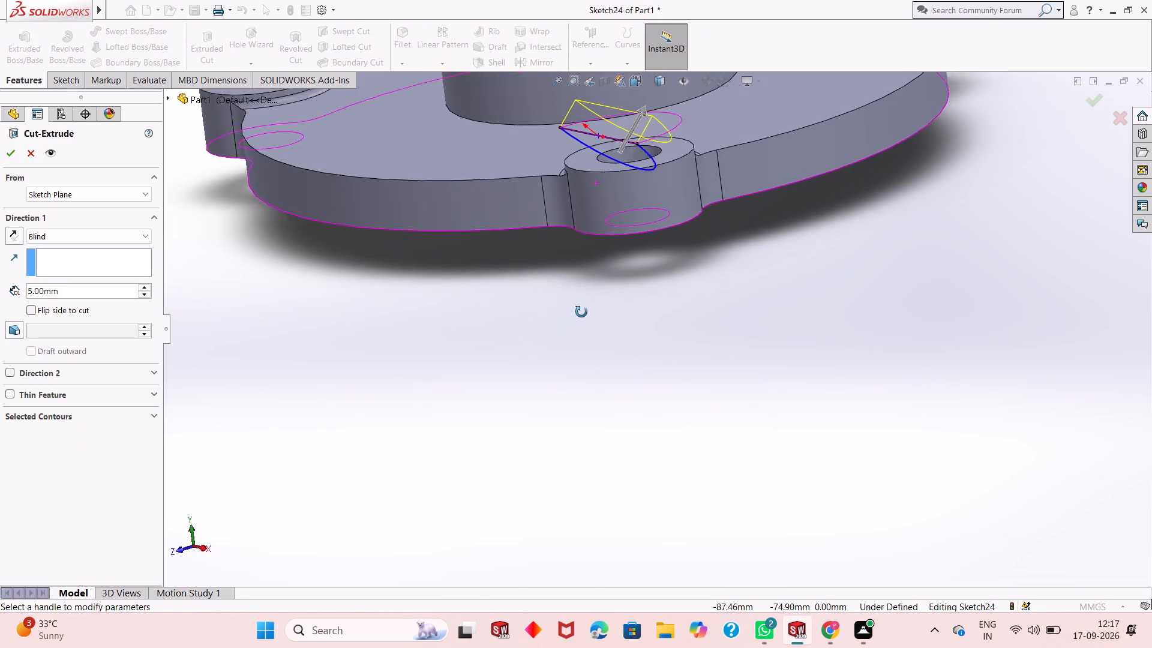
pyautogui.moveTo(581, 312); pyautogui.dragTo(580, 229, button='middle')
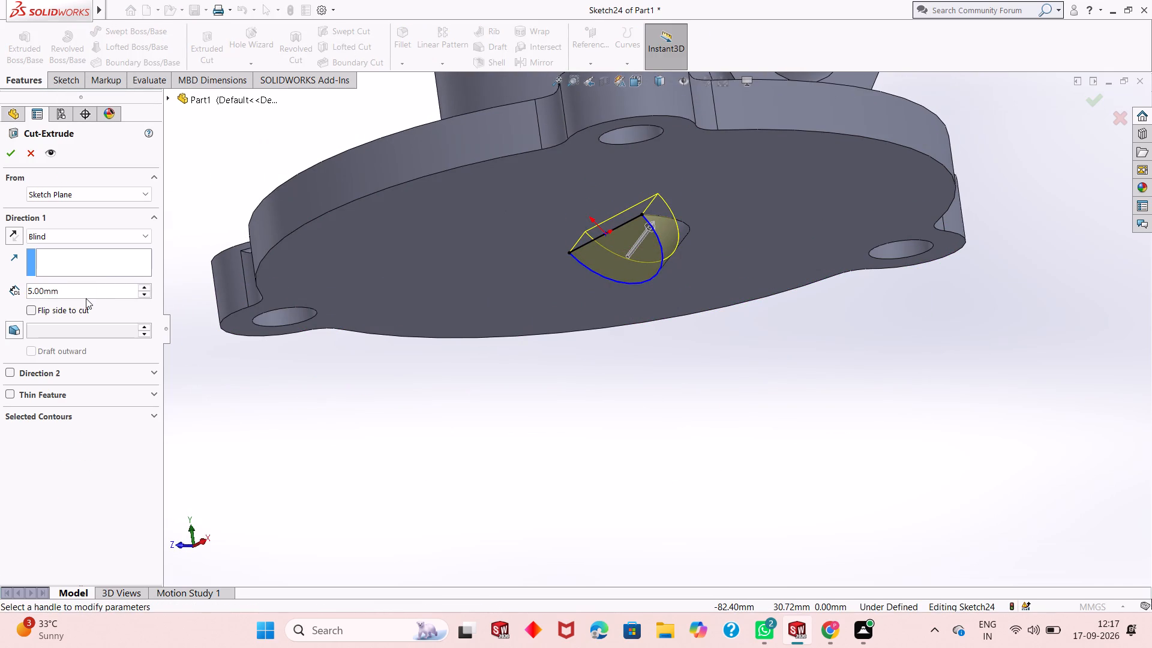
pyautogui.click(86, 298)
pyautogui.doubleClick(88, 285)
pyautogui.press('3')
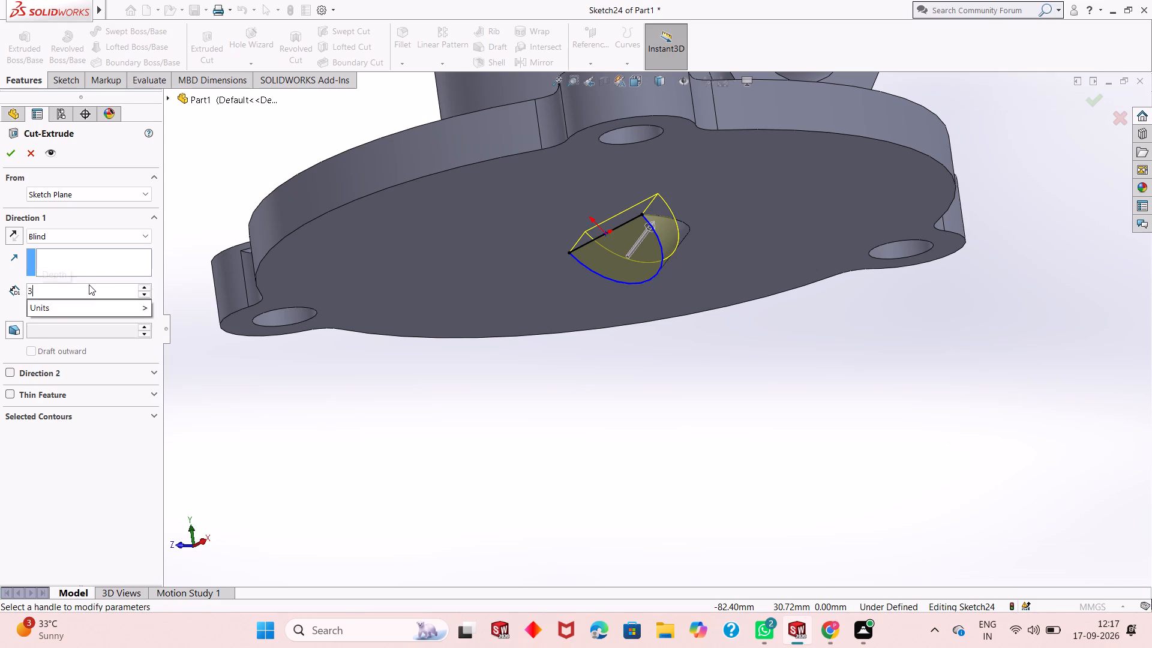
pyautogui.press('Return')
pyautogui.click(7, 154)
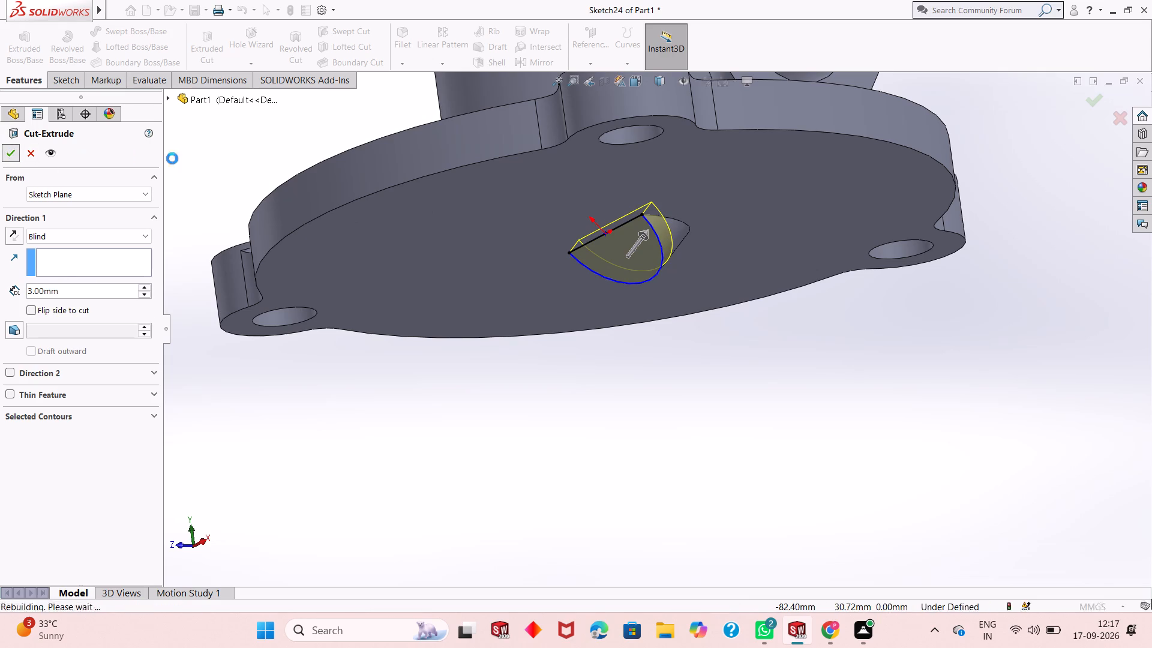
# Undo the half-round blind cut and its profile sketch on the protruding boss's end face.
pyautogui.scroll(-3, 614, 284)
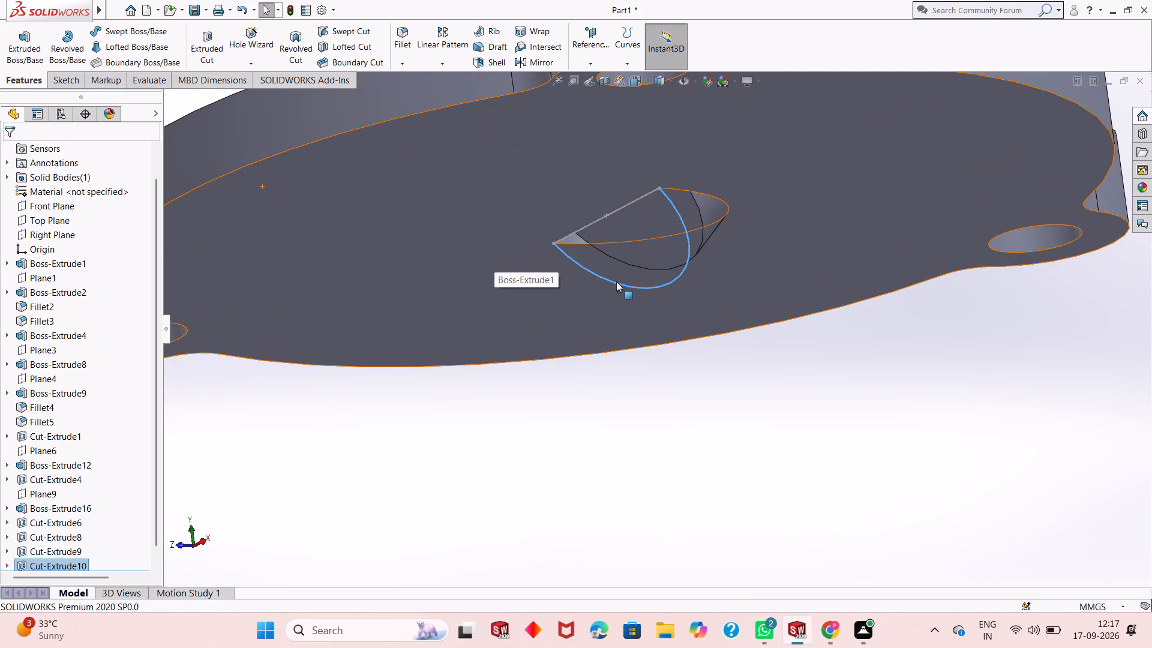
pyautogui.hotkey('ctrl', 'z')
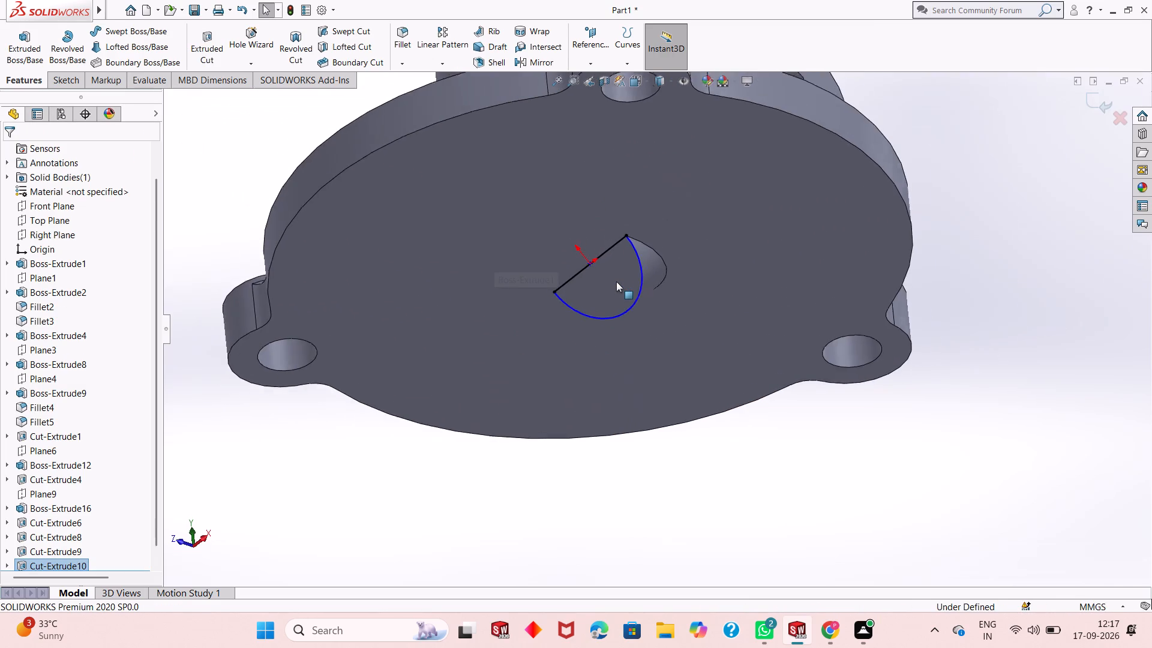
pyautogui.press('Escape')
pyautogui.press('Escape')
pyautogui.press('Escape')
pyautogui.moveTo(652, 250); pyautogui.dragTo(656, 286, button='middle')
pyautogui.press('Escape')
pyautogui.press('Escape')
pyautogui.press('Escape')
pyautogui.click(943, 169)
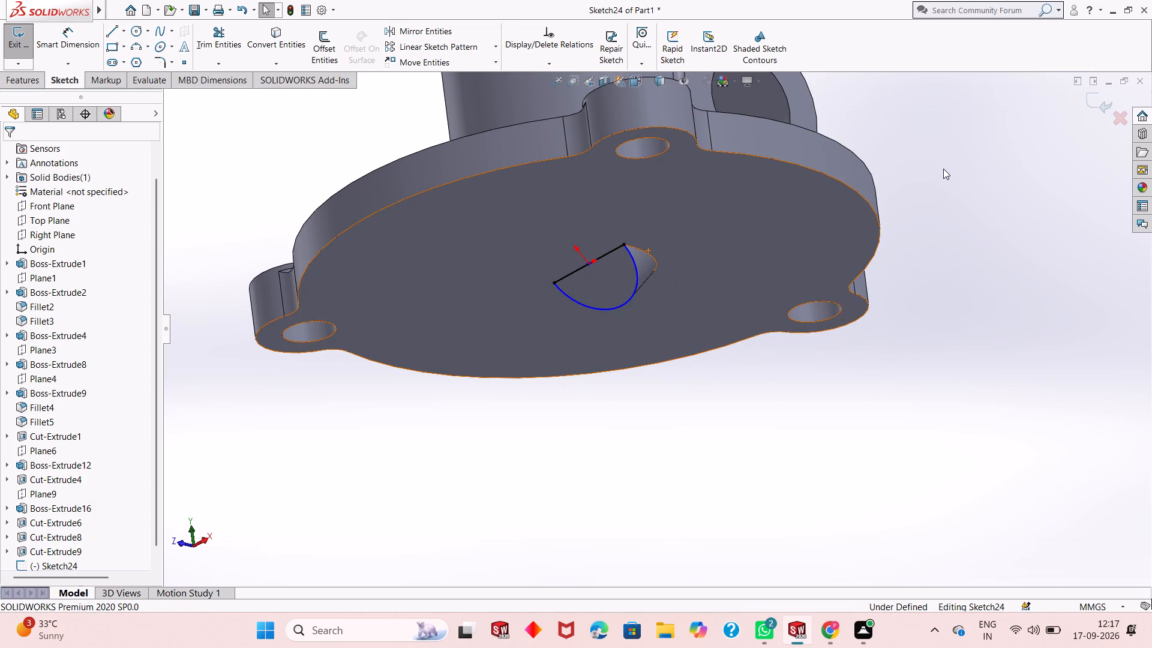
pyautogui.press('Escape')
pyautogui.scroll(-6, 102, 312)
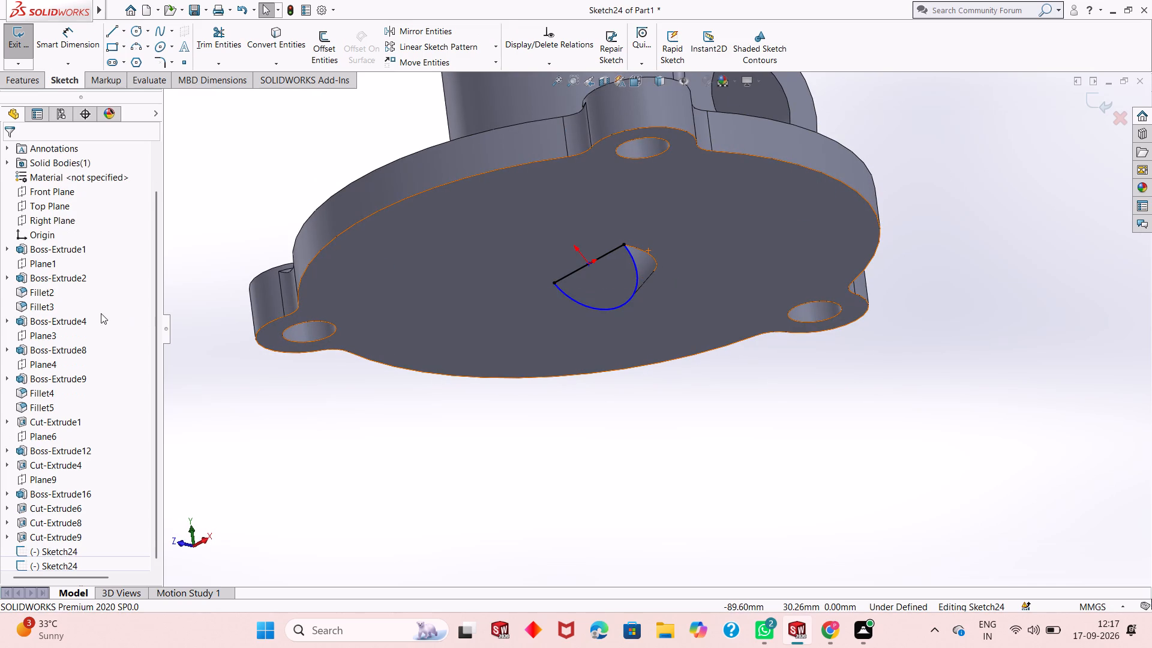
pyautogui.hotkey('ctrl', 'z')
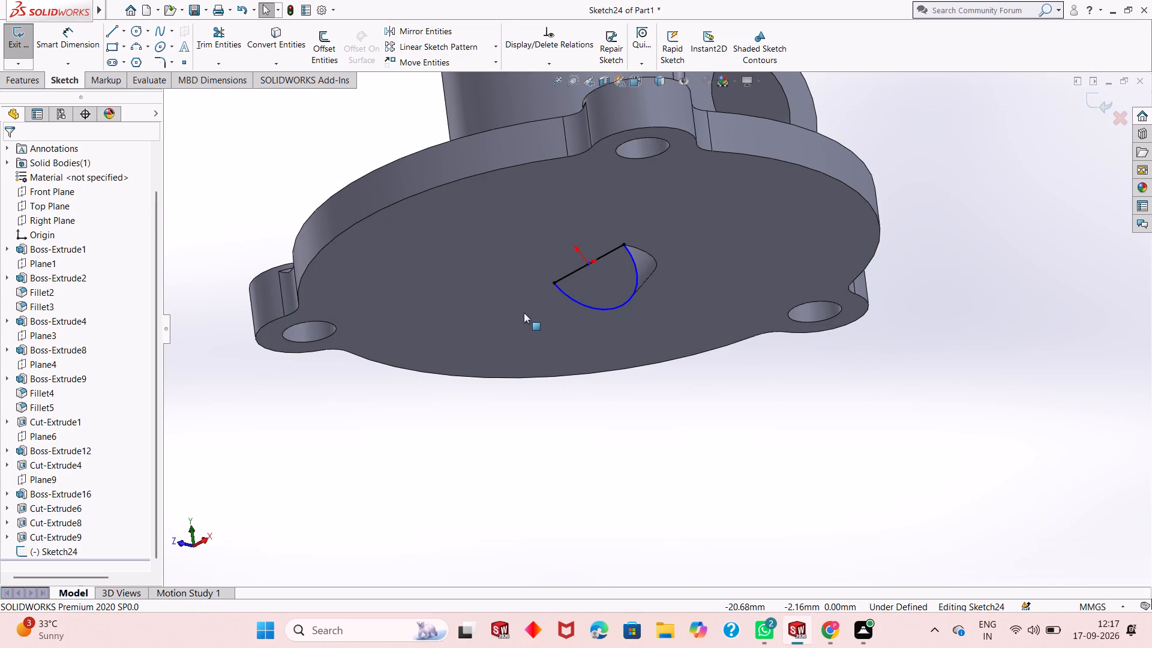
pyautogui.hotkey('ctrl', 'z')
pyautogui.hotkey('ctrl', 'z')
pyautogui.hotkey('ctrl', 'z')
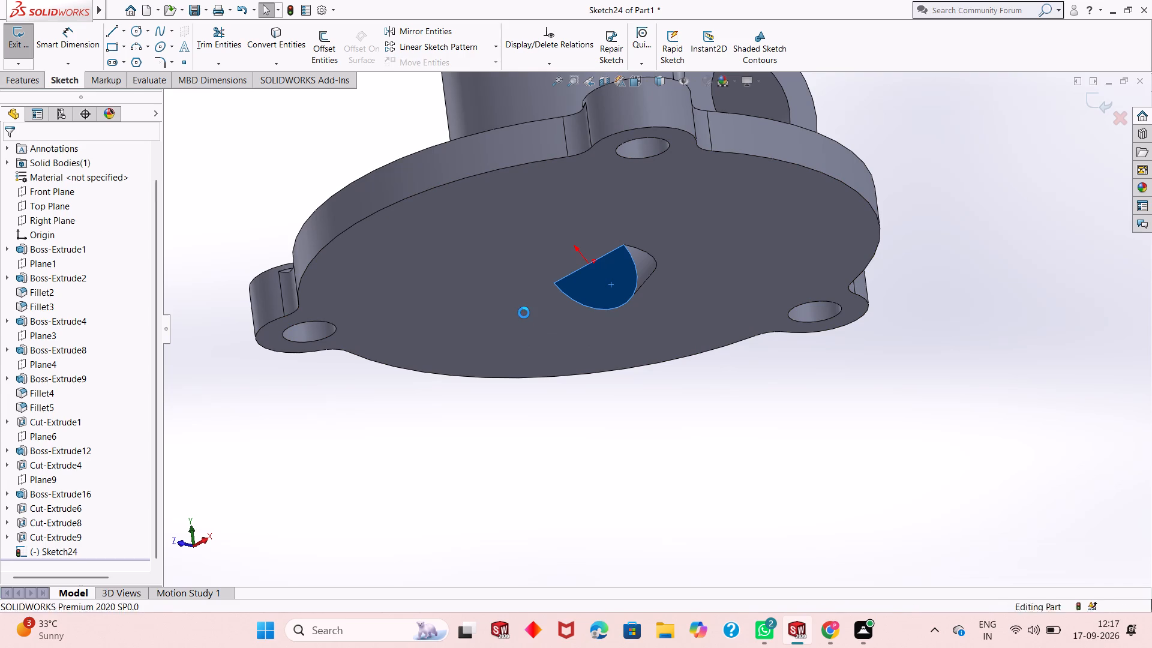
pyautogui.scroll(-2, 611, 279)
pyautogui.scroll(2, 611, 279)
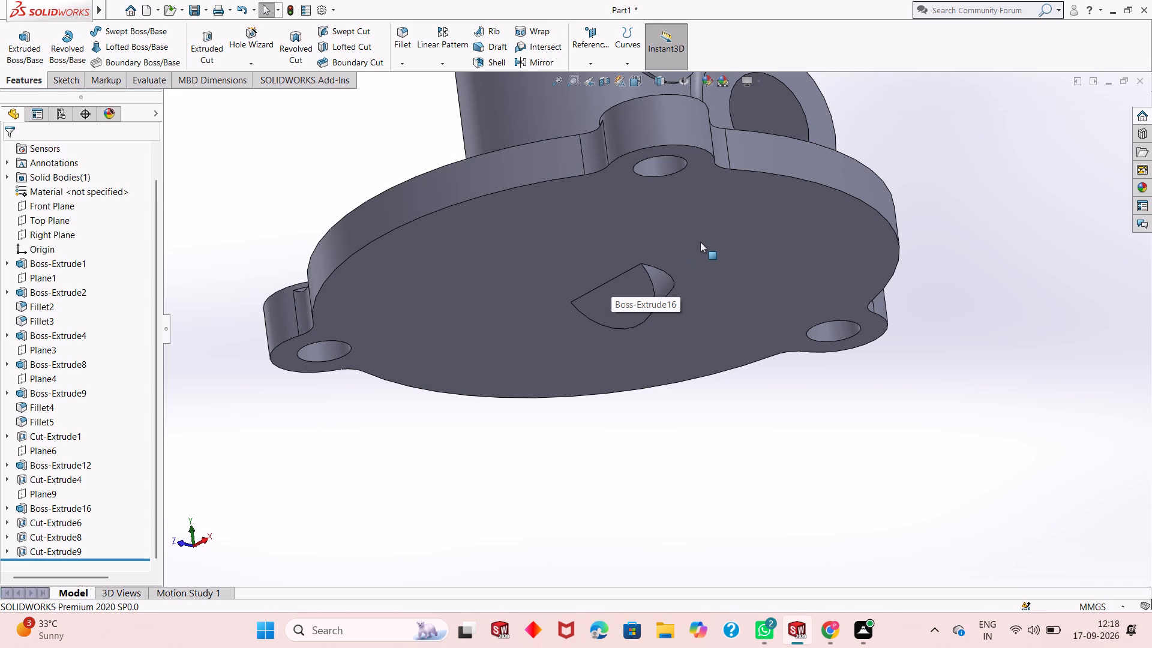
# Start a sketch on the base's underside and draw an origin-centred circle of 54 mm radius matching the base's round outline.
pyautogui.click(686, 226)
pyautogui.click(743, 190)
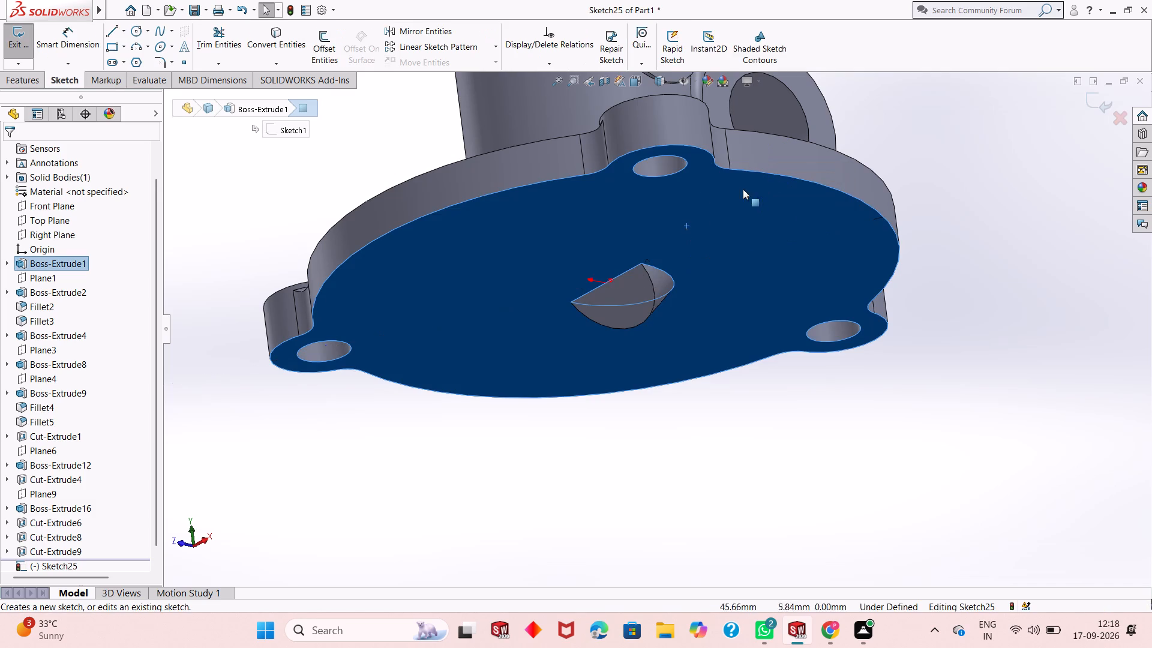
pyautogui.click(140, 32)
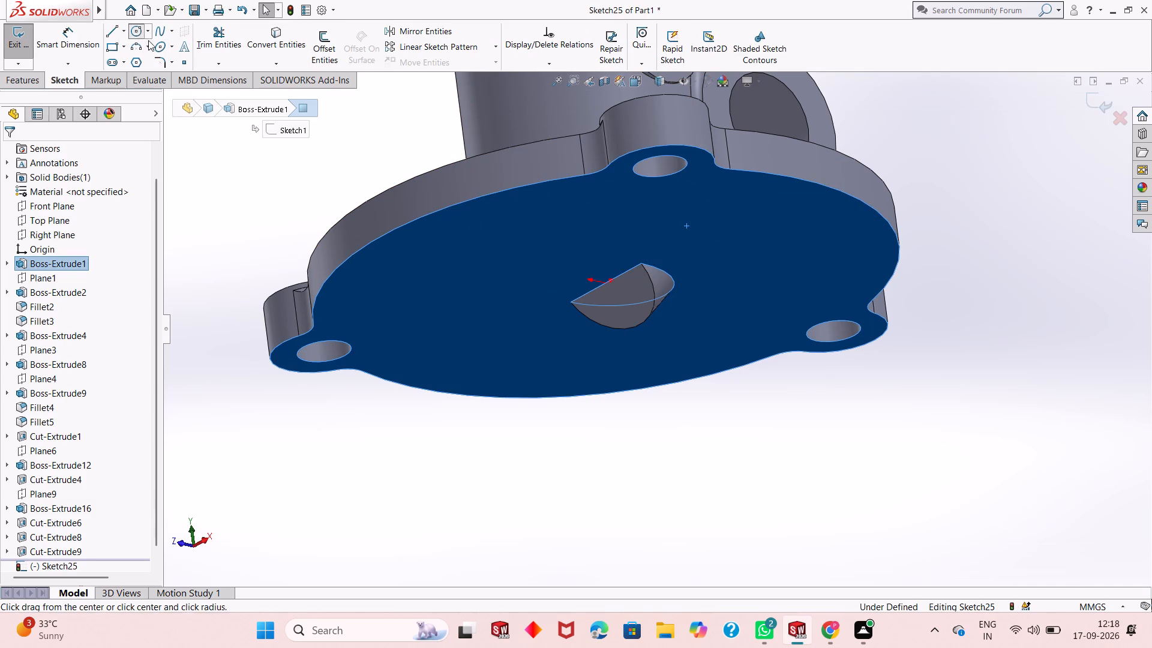
pyautogui.click(608, 284)
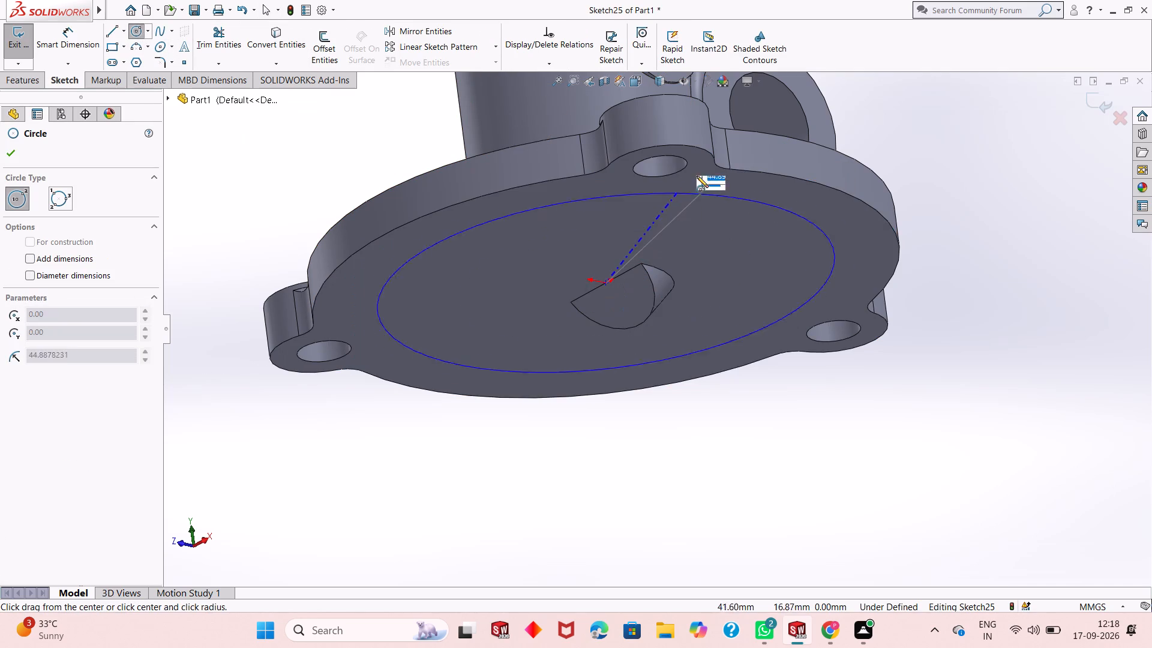
pyautogui.click(766, 173)
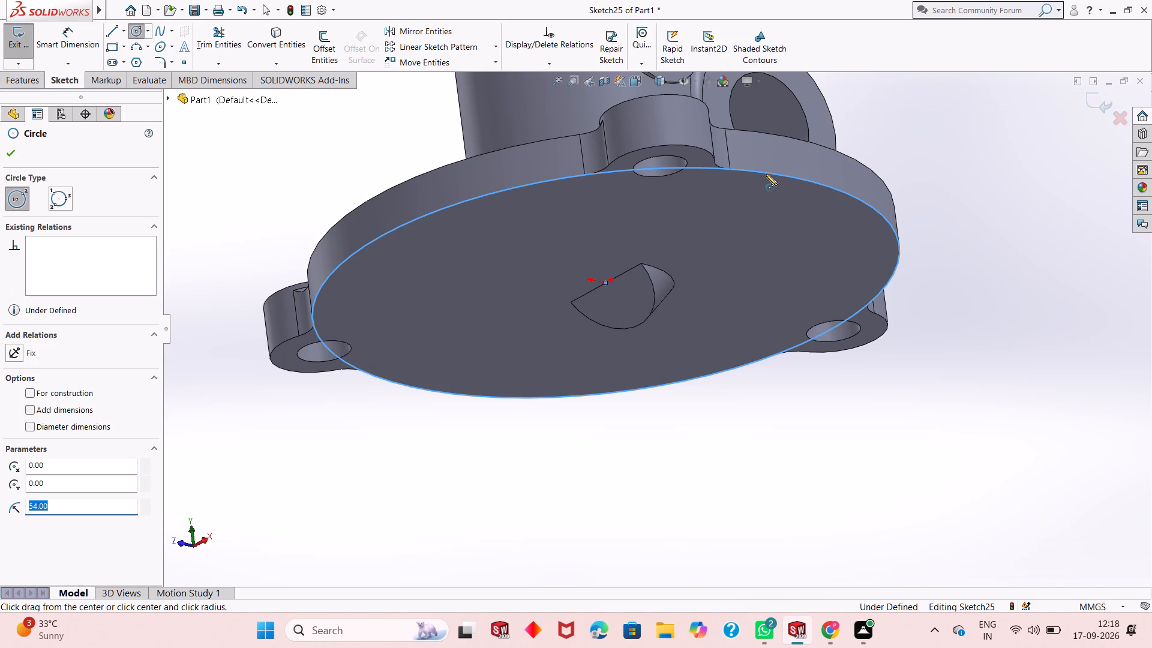
pyautogui.press('Escape')
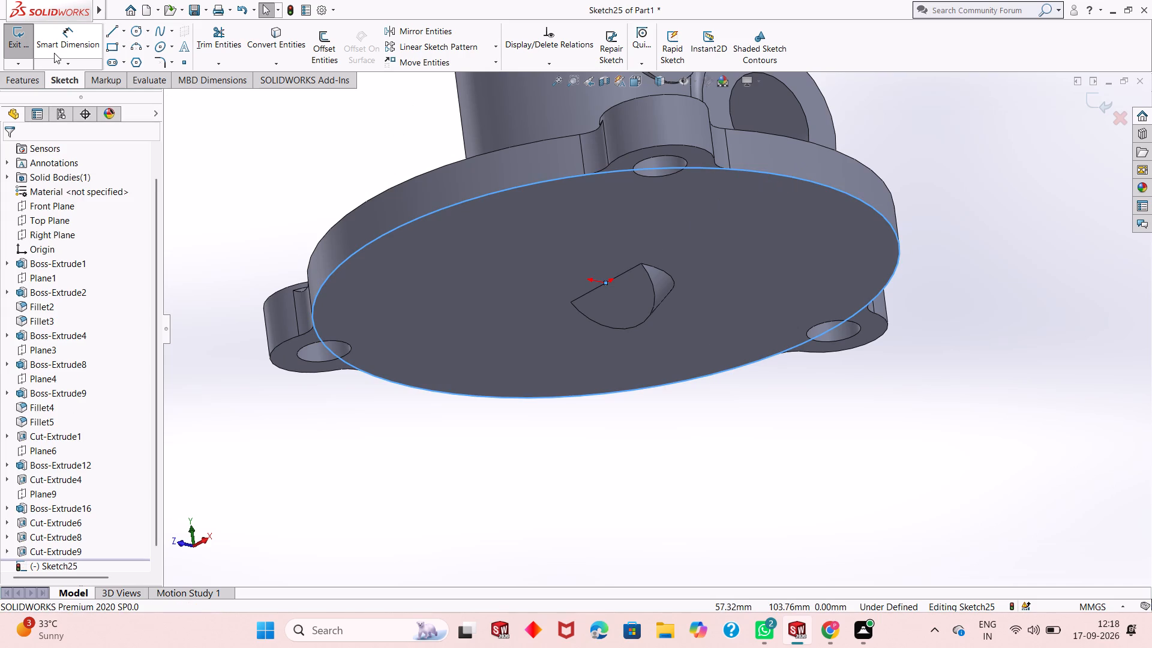
# Cut the circle Through All with an Extruded Cut, direction reversed away from the base, to remove the protruding boss.
pyautogui.click(37, 83)
pyautogui.click(205, 43)
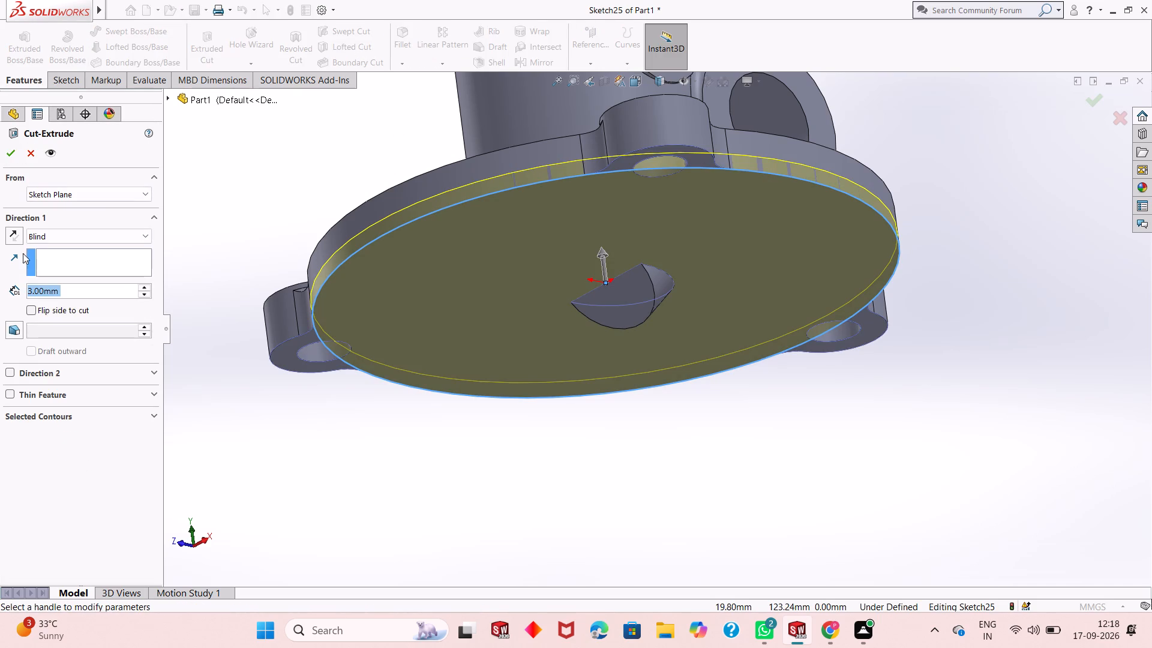
pyautogui.click(19, 239)
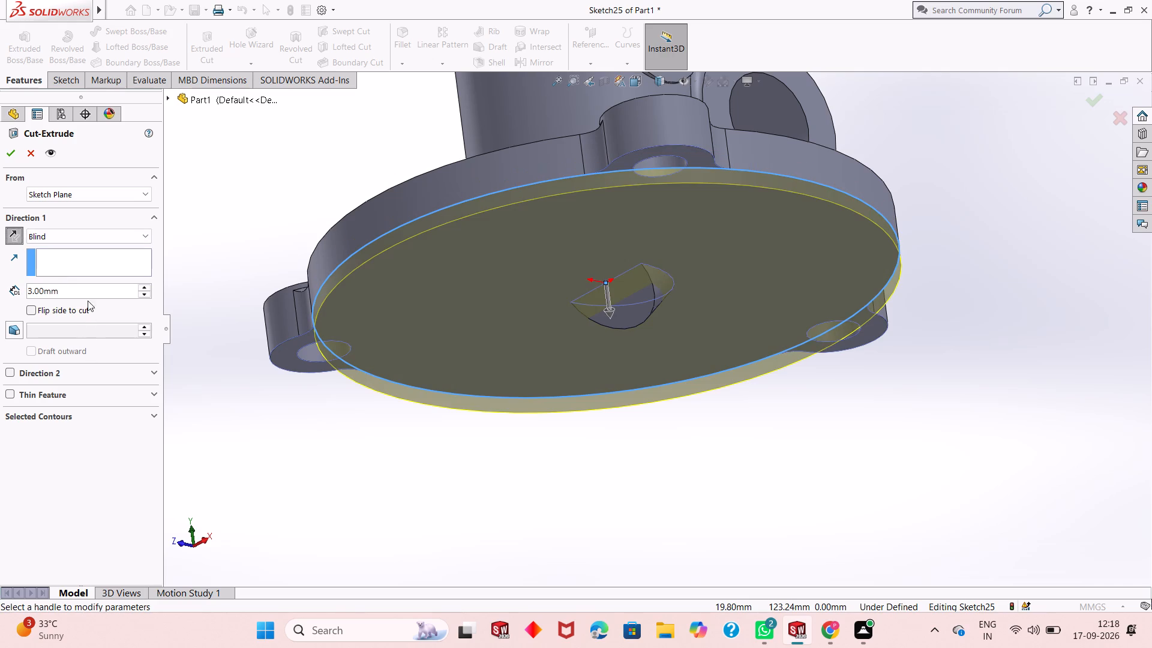
pyautogui.click(84, 294)
pyautogui.click(89, 230)
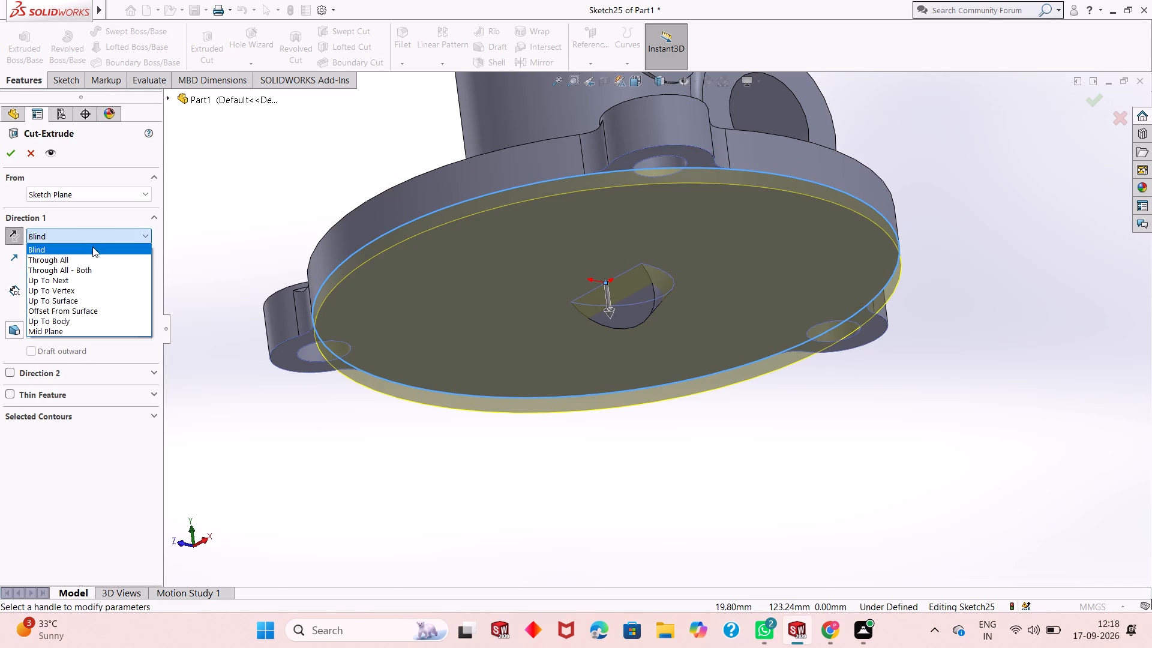
pyautogui.click(94, 259)
pyautogui.click(16, 160)
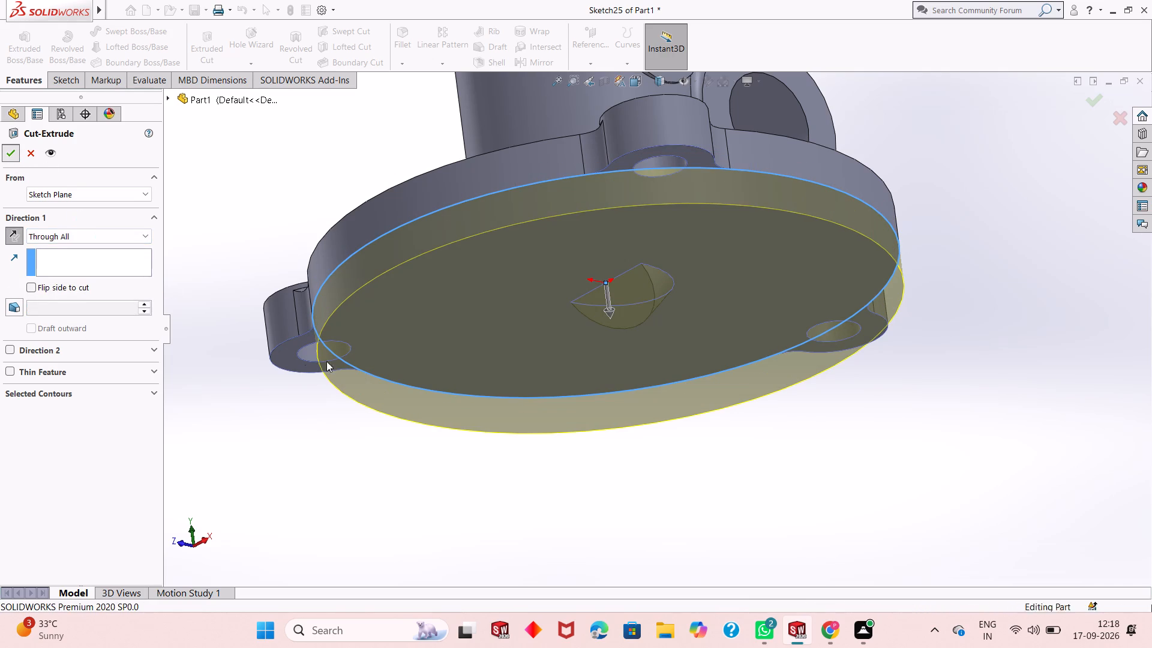
pyautogui.press('Escape')
# Examine the base's underside where the angled boss protruded.
pyautogui.scroll(1, 461, 404)
pyautogui.moveTo(535, 275); pyautogui.dragTo(533, 325, button='middle')
pyautogui.scroll(3, 533, 325)
pyautogui.scroll(-4, 547, 293)
pyautogui.scroll(1, 547, 293)
pyautogui.moveTo(548, 293); pyautogui.dragTo(552, 206, button='middle')
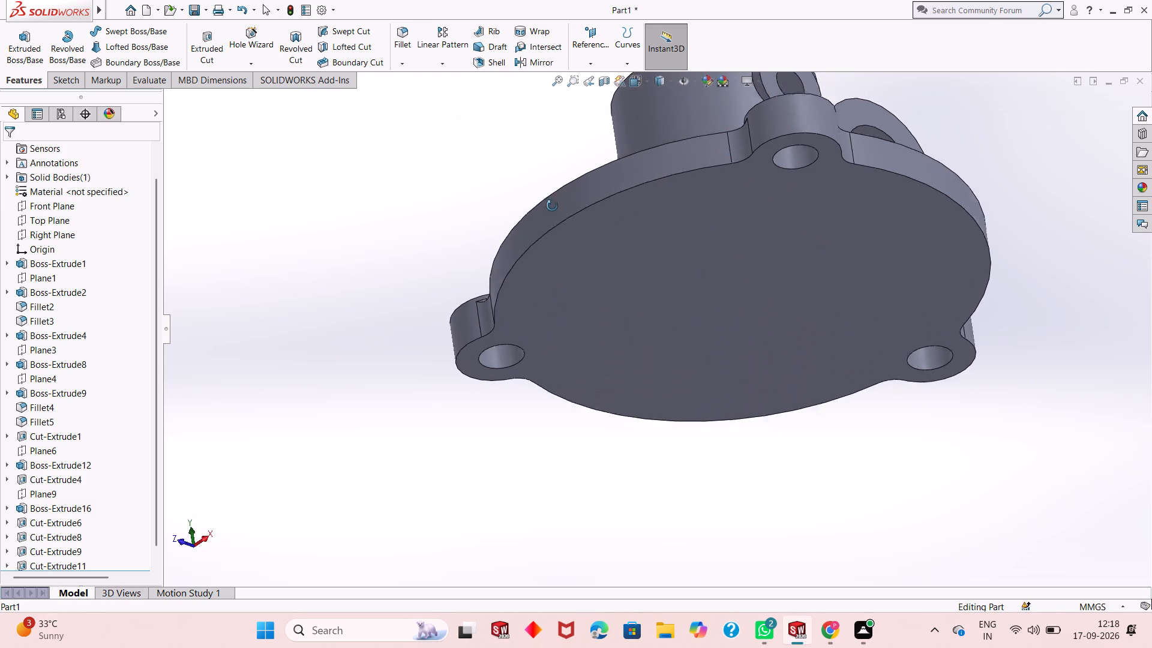
pyautogui.moveTo(552, 206); pyautogui.dragTo(552, 199, button='middle')
pyautogui.scroll(-3, 761, 217)
pyautogui.scroll(3, 563, 355)
pyautogui.scroll(-3, 802, 325)
pyautogui.scroll(1, 644, 312)
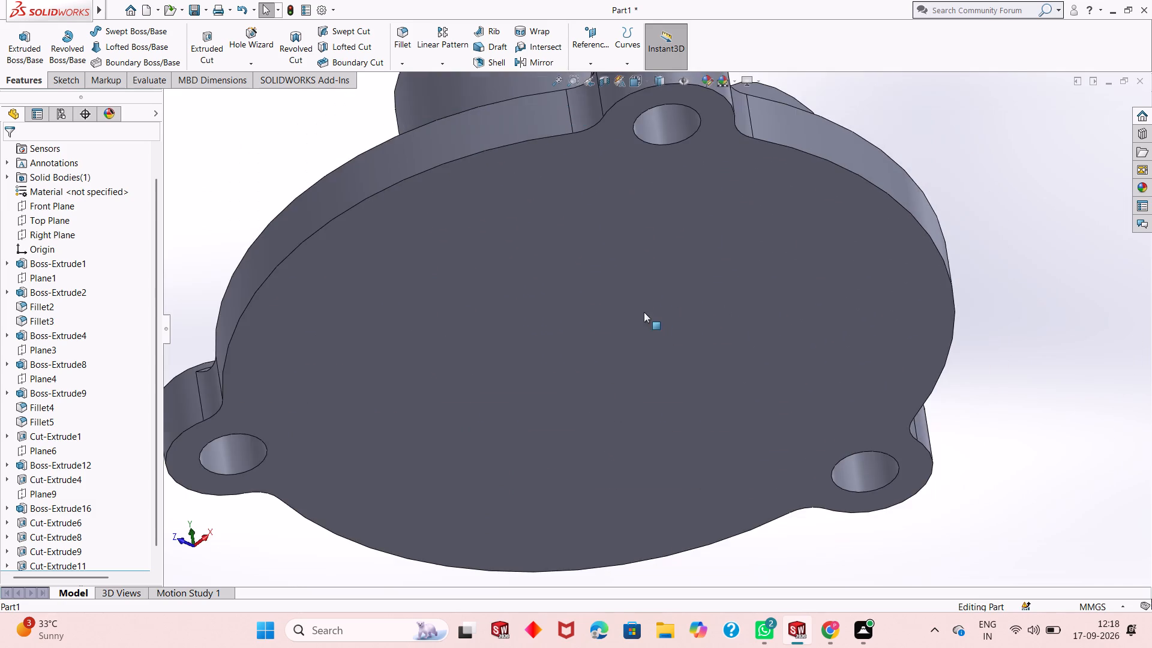
pyautogui.scroll(1, 644, 312)
# Inspect the upper cylinders, side bosses and ear holes of the housing from several angles.
pyautogui.moveTo(646, 258); pyautogui.dragTo(428, 374, button='middle')
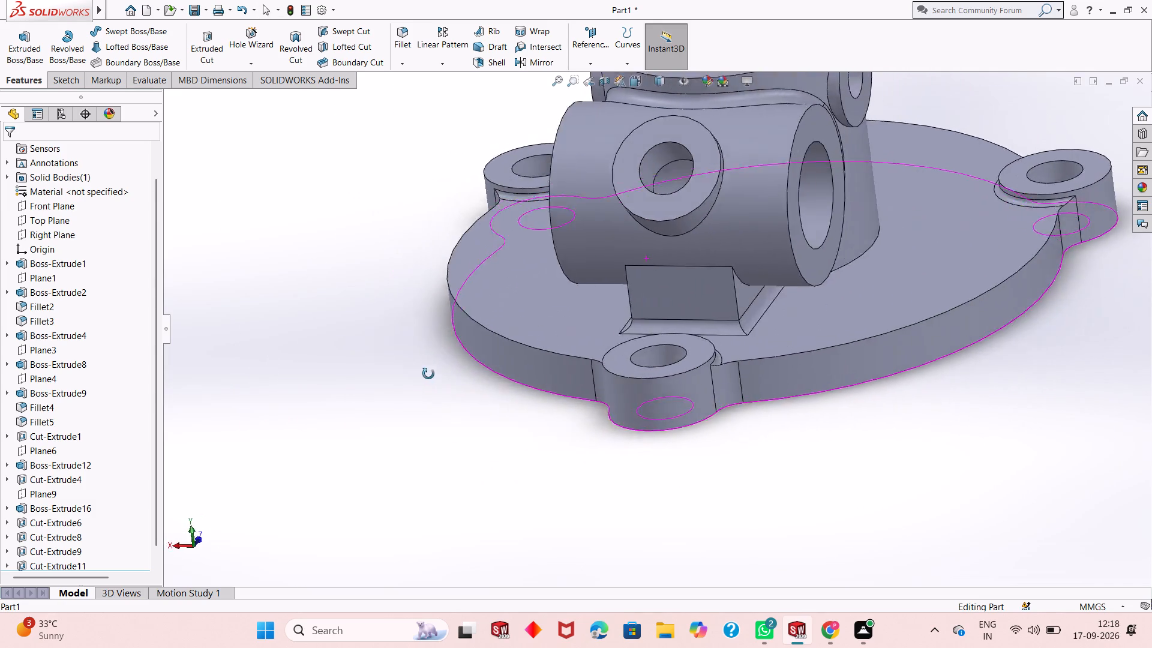
pyautogui.moveTo(428, 374); pyautogui.dragTo(481, 386, button='middle')
pyautogui.scroll(3, 398, 375)
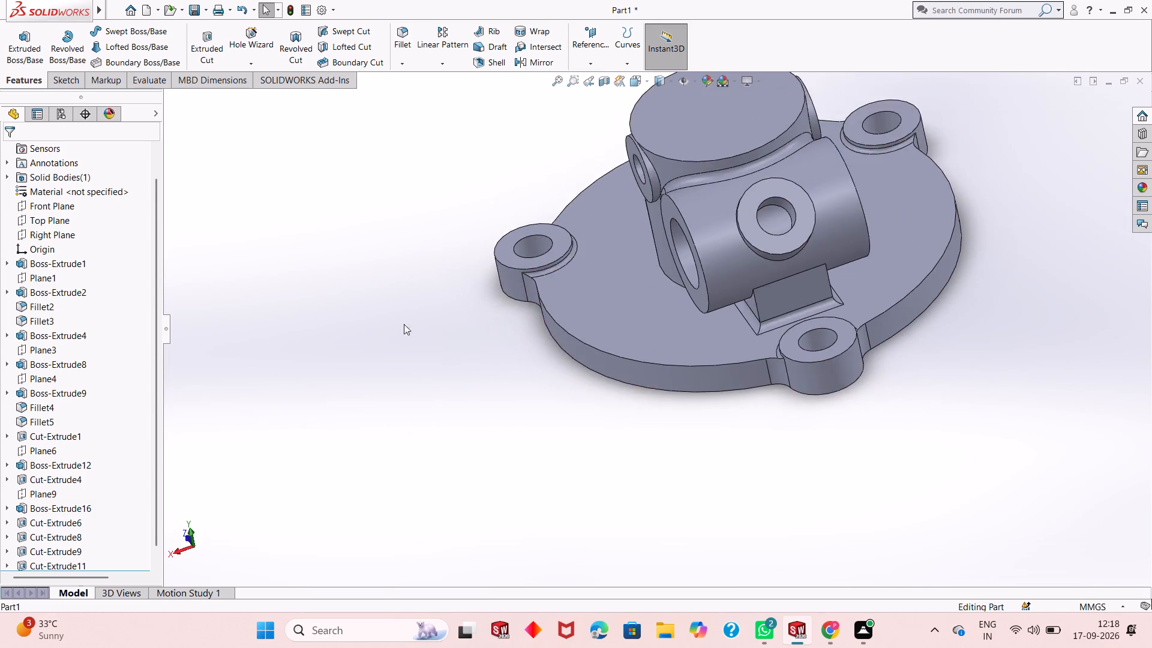
pyautogui.scroll(4, 404, 324)
pyautogui.scroll(-5, 685, 236)
pyautogui.moveTo(670, 424); pyautogui.dragTo(698, 347, button='middle')
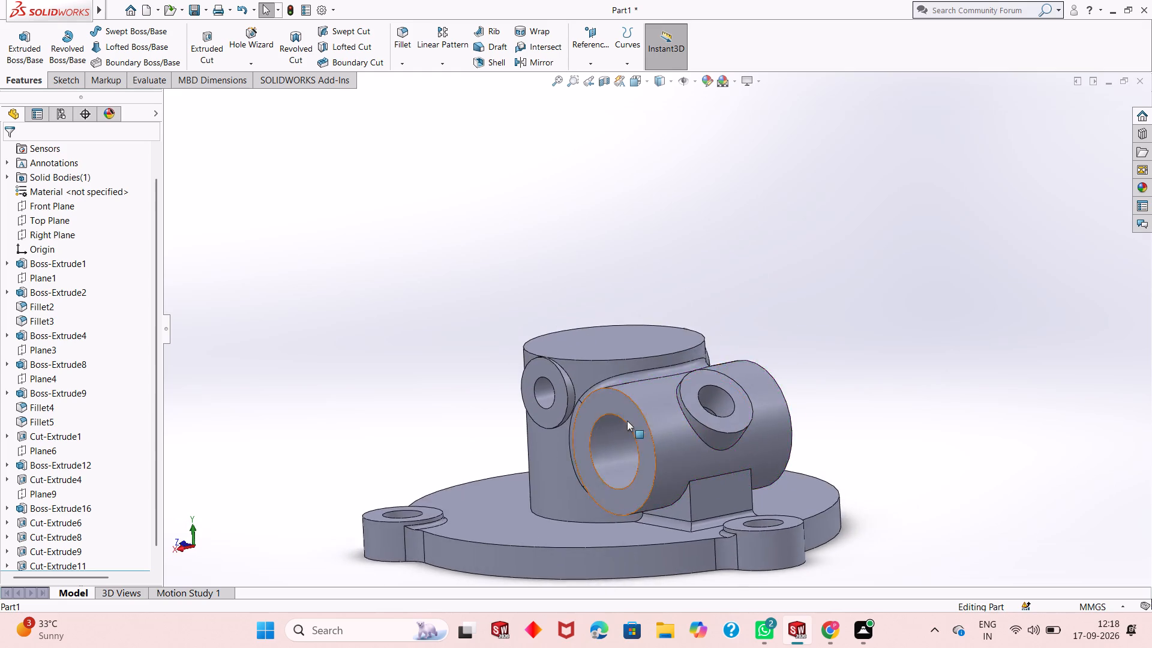
pyautogui.scroll(4, 627, 421)
pyautogui.moveTo(627, 422); pyautogui.dragTo(668, 376, button='middle')
pyautogui.scroll(1, 668, 376)
pyautogui.scroll(-4, 668, 376)
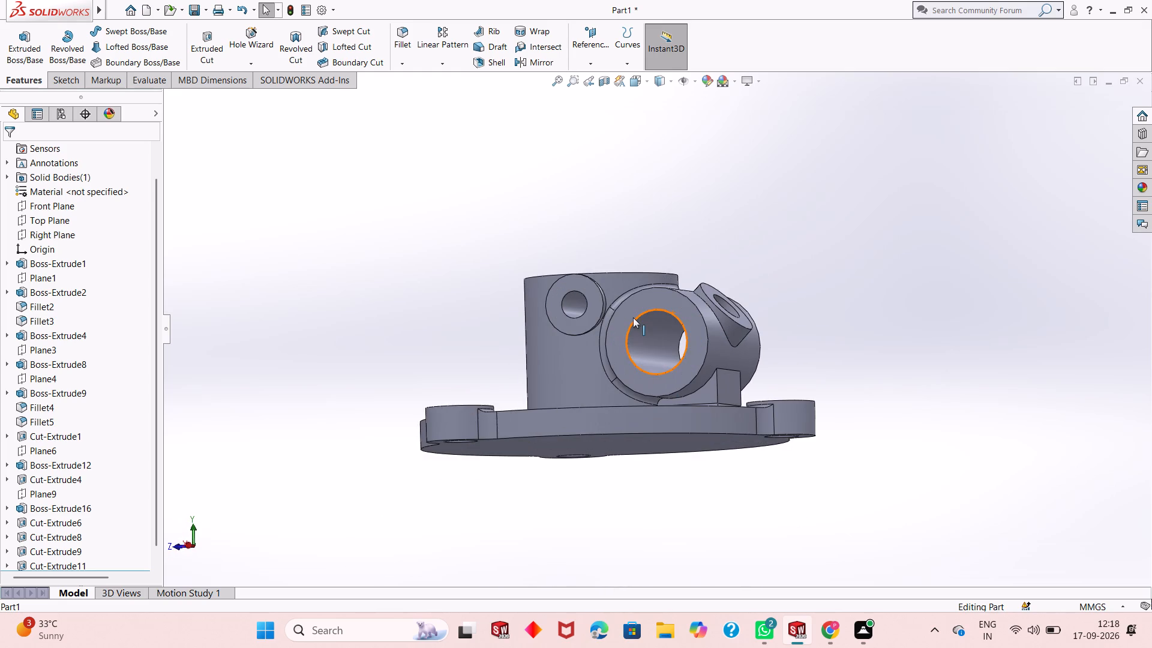
pyautogui.moveTo(633, 317); pyautogui.dragTo(622, 440, button='middle')
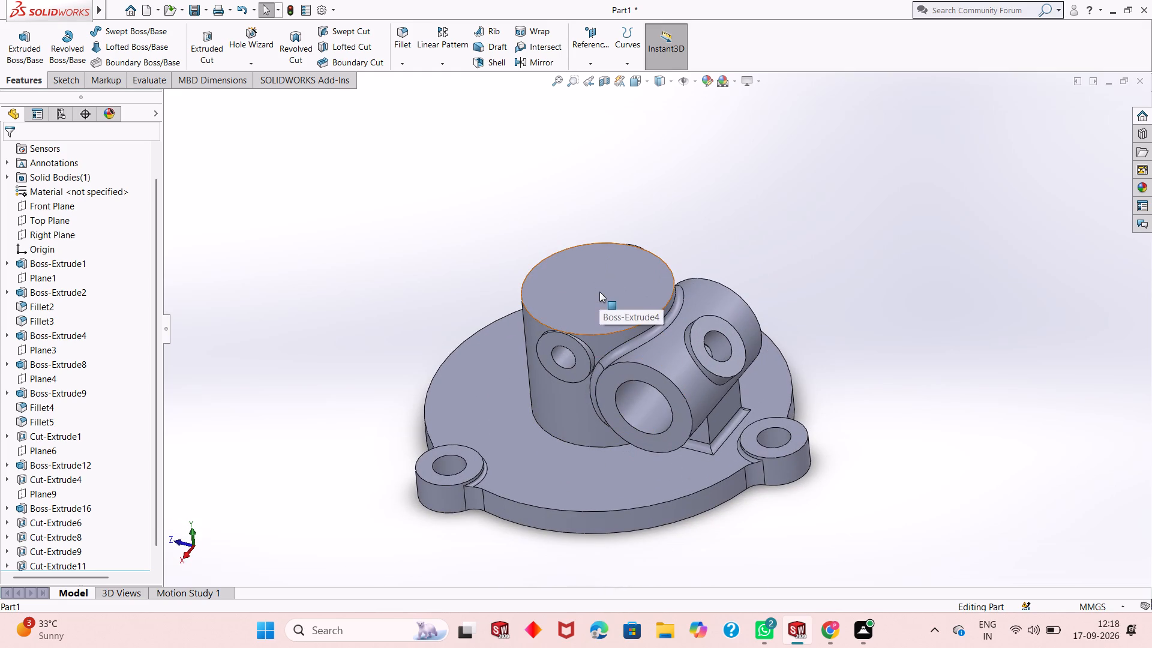
pyautogui.scroll(-3, 556, 354)
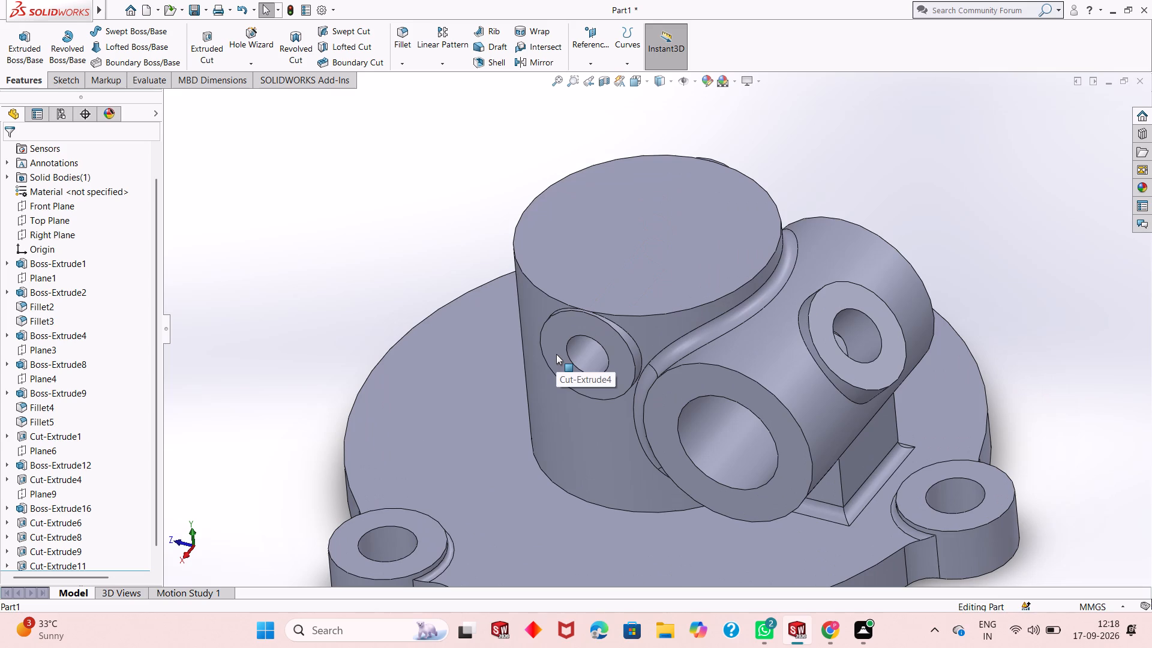
pyautogui.scroll(-1, 556, 354)
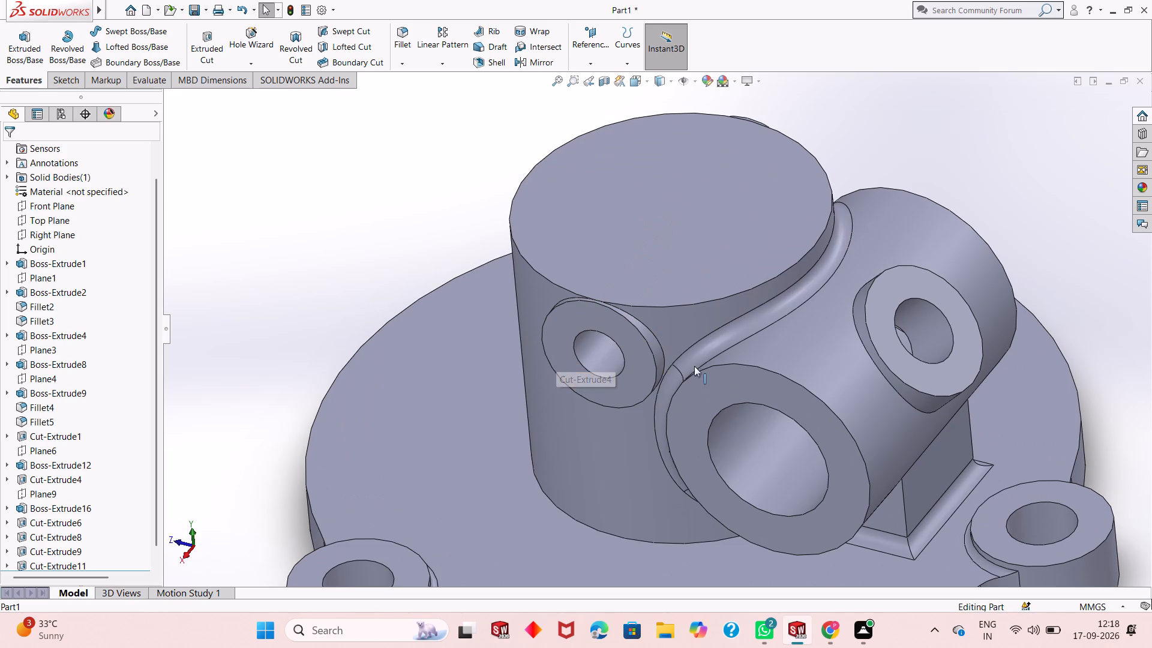
pyautogui.scroll(1, 673, 377)
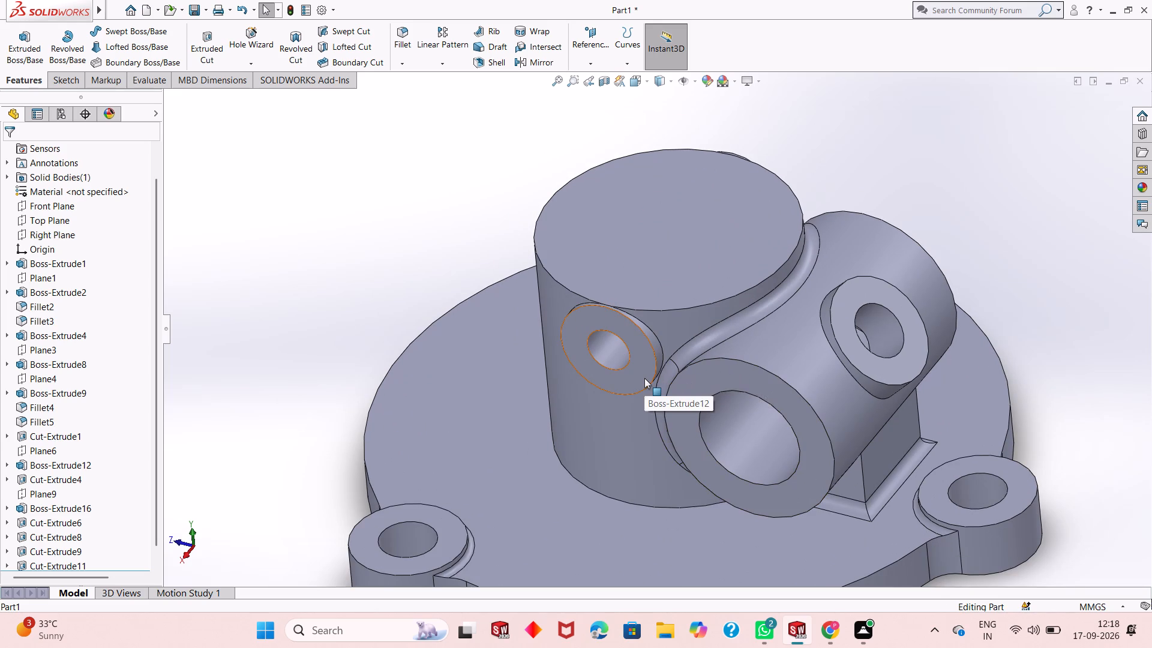
pyautogui.scroll(-2, 645, 373)
pyautogui.scroll(1, 646, 366)
pyautogui.moveTo(646, 366); pyautogui.dragTo(589, 292, button='middle')
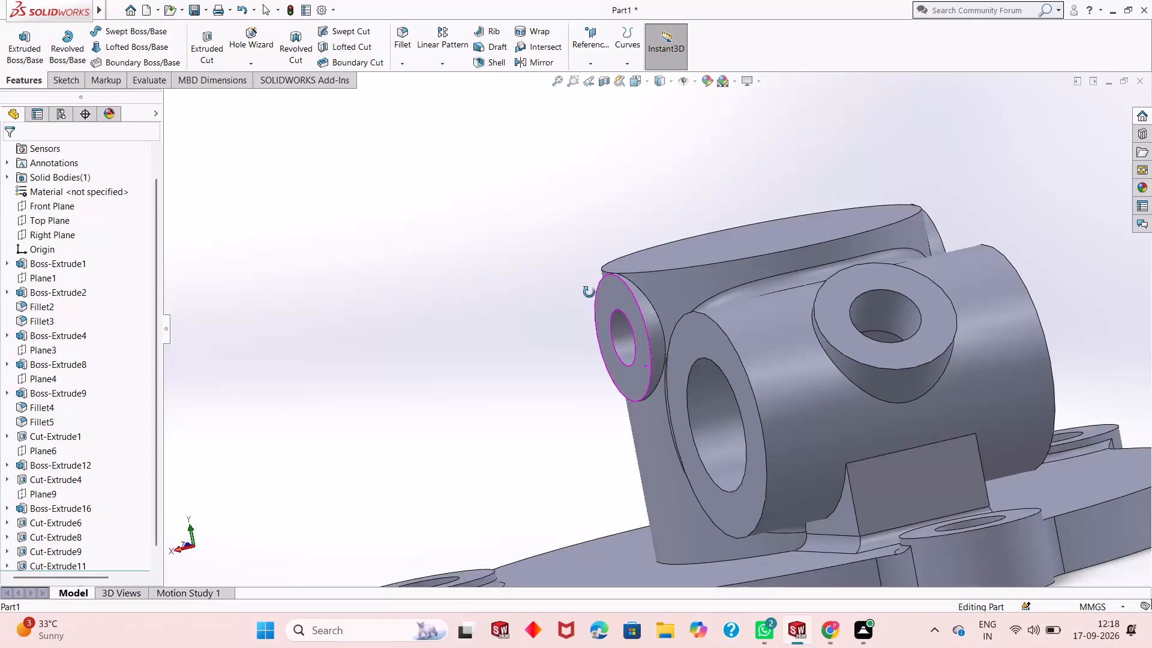
pyautogui.moveTo(589, 292); pyautogui.dragTo(590, 308, button='middle')
pyautogui.scroll(1, 590, 308)
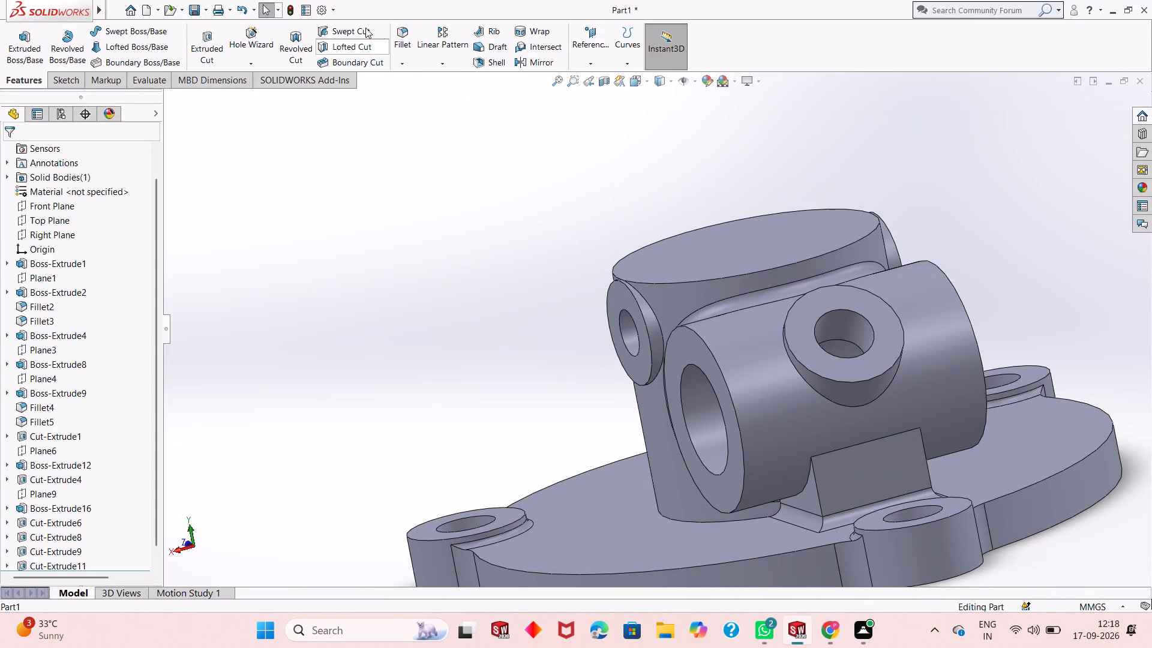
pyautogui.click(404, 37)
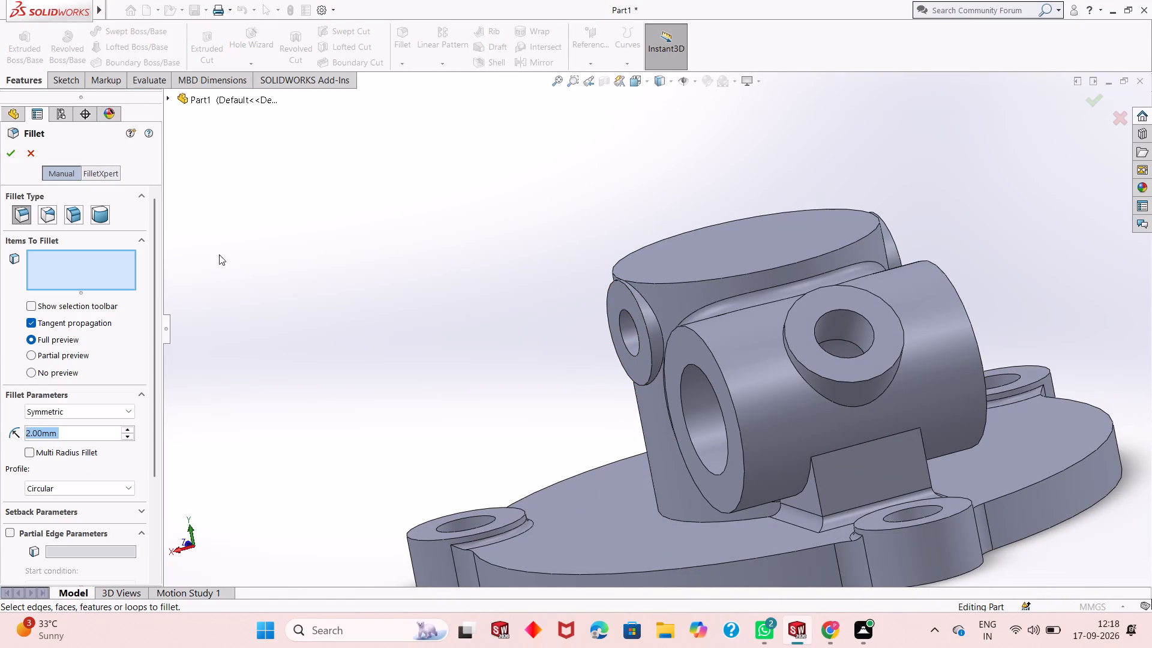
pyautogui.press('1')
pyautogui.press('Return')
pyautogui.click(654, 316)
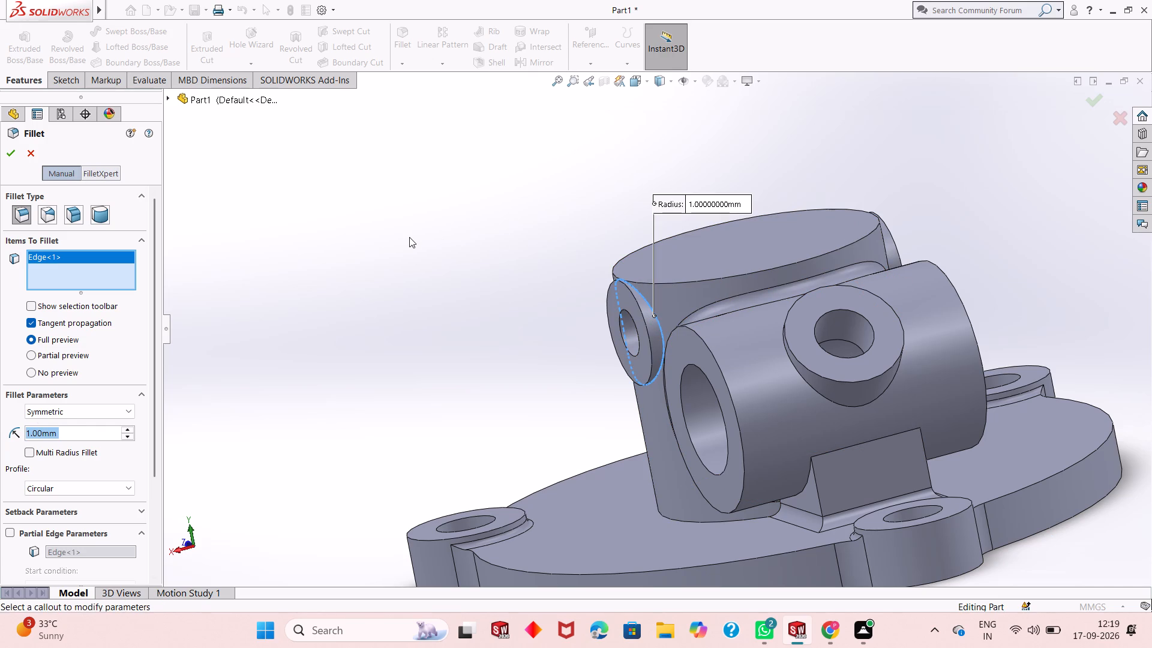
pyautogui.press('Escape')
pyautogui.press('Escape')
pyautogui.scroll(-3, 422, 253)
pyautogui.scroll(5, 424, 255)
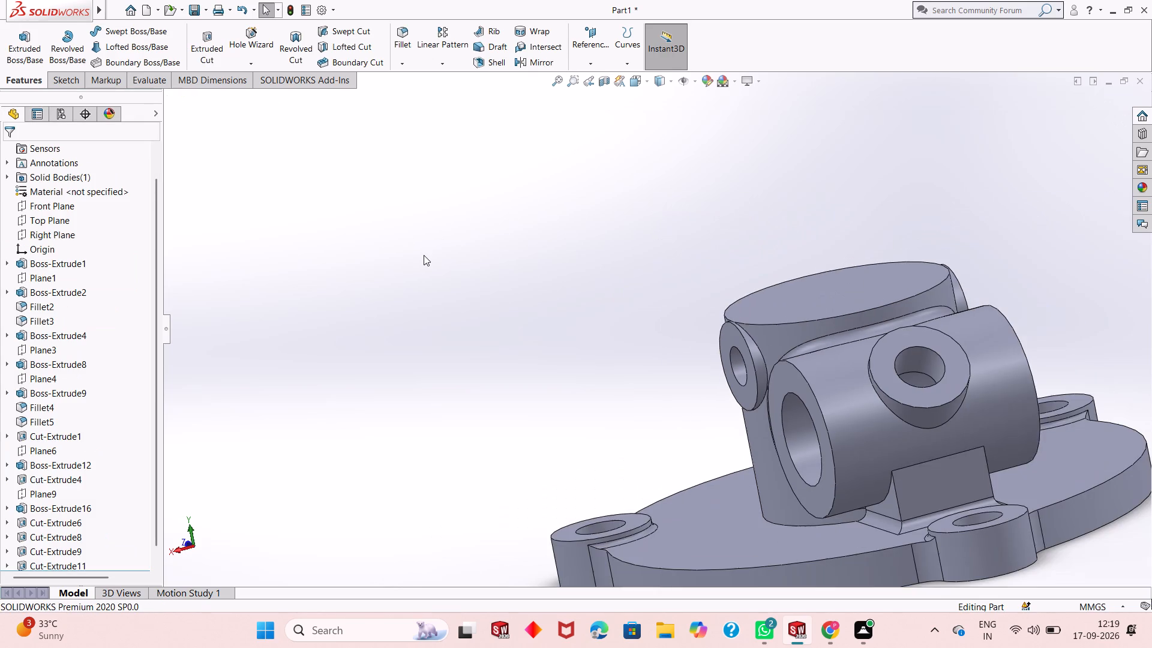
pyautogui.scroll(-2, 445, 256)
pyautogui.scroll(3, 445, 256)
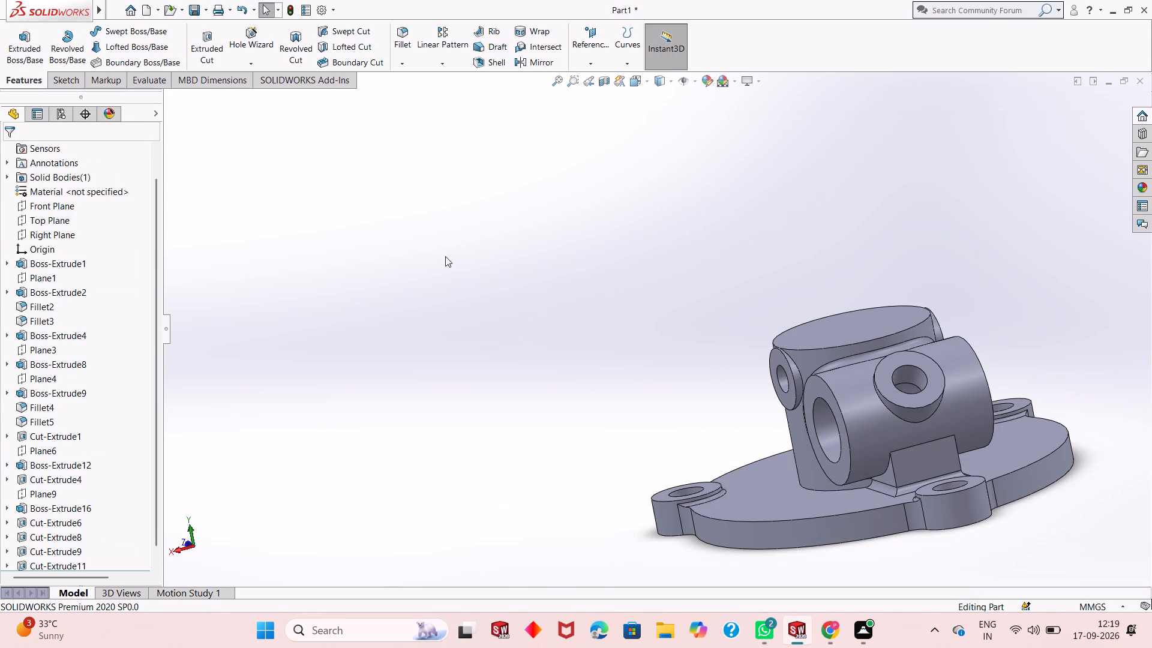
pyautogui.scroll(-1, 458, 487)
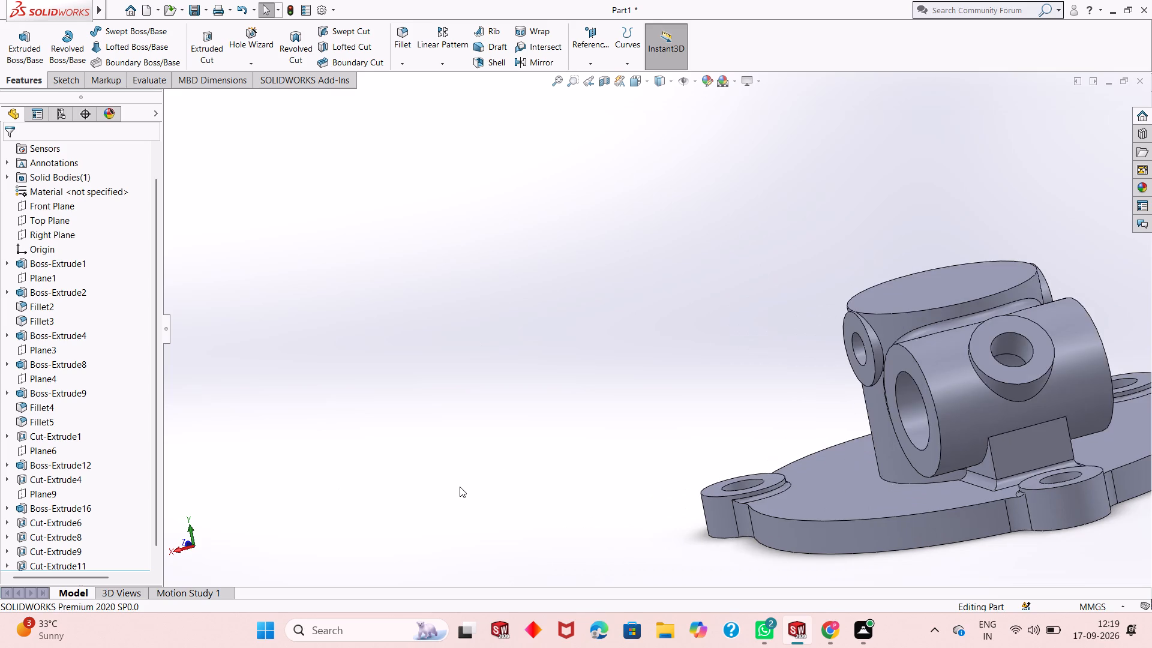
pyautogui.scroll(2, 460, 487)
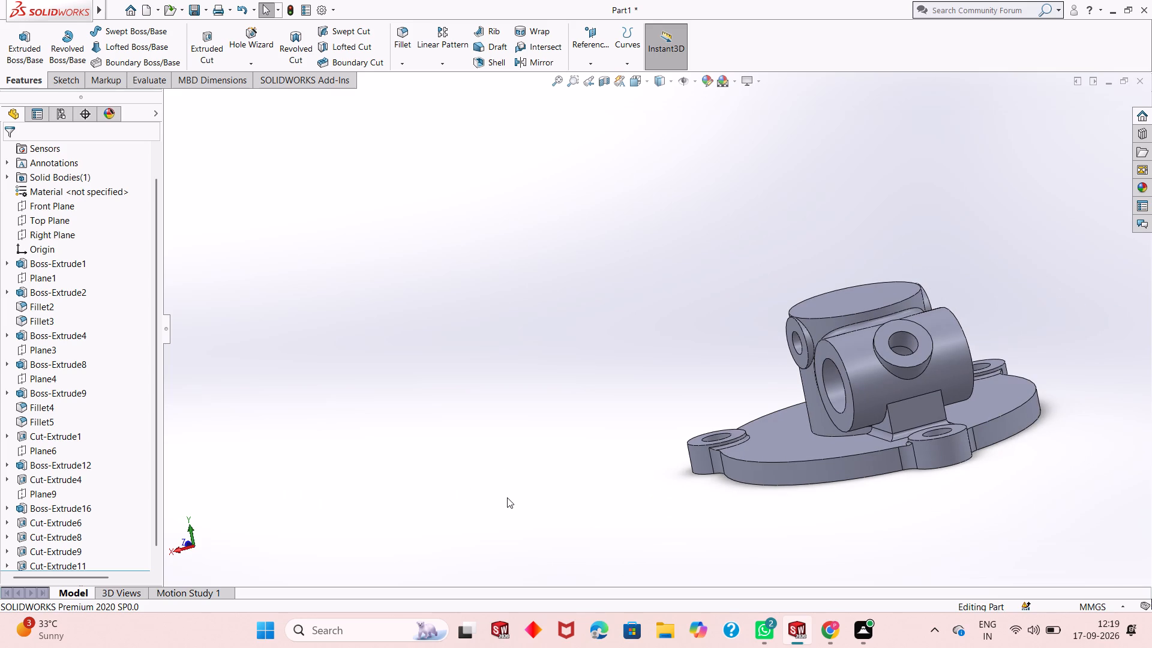
# Examine the junctions between the vertical cylinder, the horizontal cylinder and their small bosses.
pyautogui.scroll(1, 502, 497)
pyautogui.scroll(-2, 502, 497)
pyautogui.moveTo(504, 497); pyautogui.dragTo(497, 501, button='middle')
pyautogui.scroll(3, 499, 495)
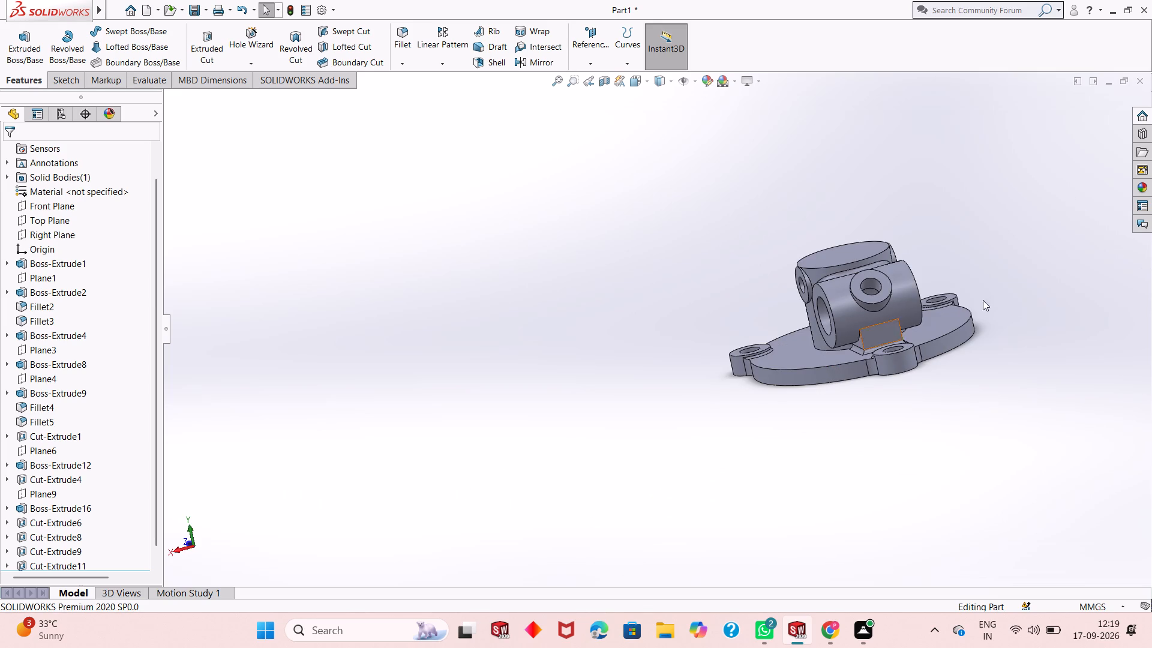
pyautogui.scroll(-2, 993, 298)
pyautogui.scroll(-2, 861, 331)
pyautogui.scroll(-2, 767, 337)
pyautogui.scroll(2, 639, 355)
pyautogui.scroll(-2, 638, 355)
pyautogui.scroll(2, 638, 355)
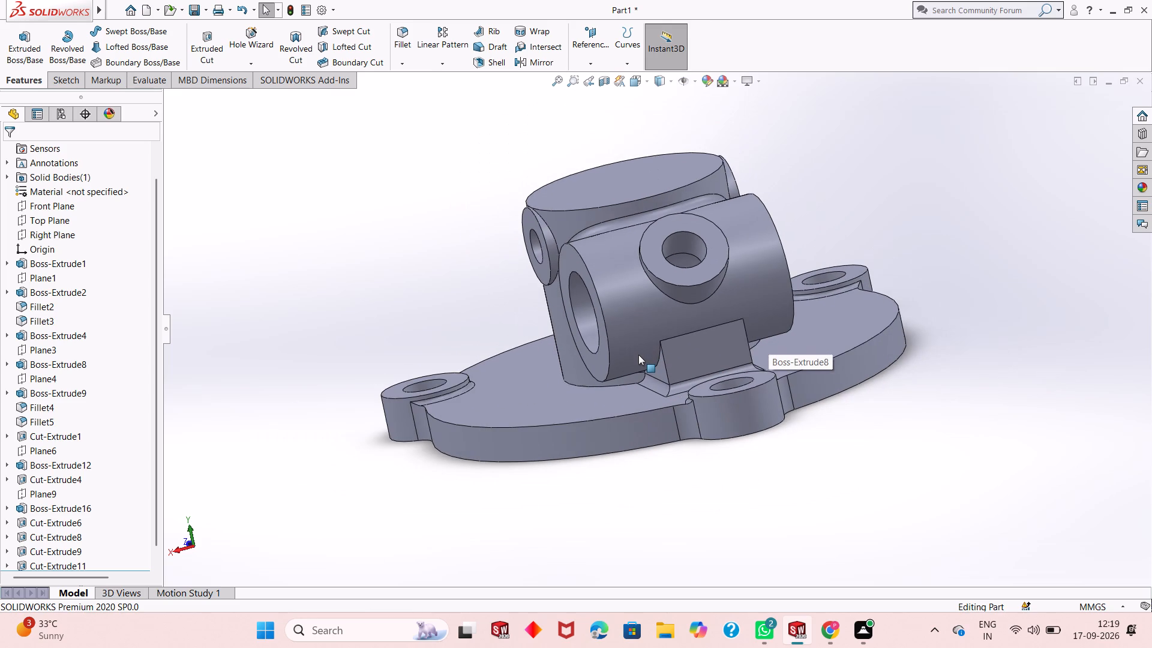
pyautogui.moveTo(652, 343); pyautogui.dragTo(692, 351, button='middle')
pyautogui.scroll(2, 689, 314)
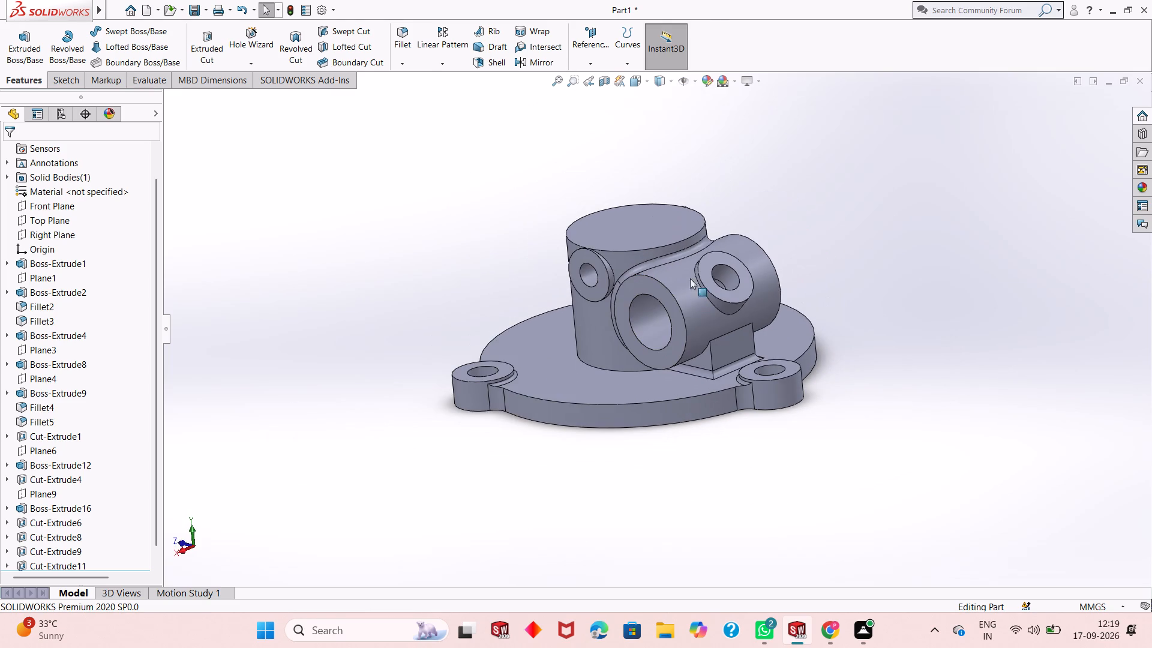
pyautogui.scroll(-2, 700, 173)
pyautogui.scroll(1, 670, 325)
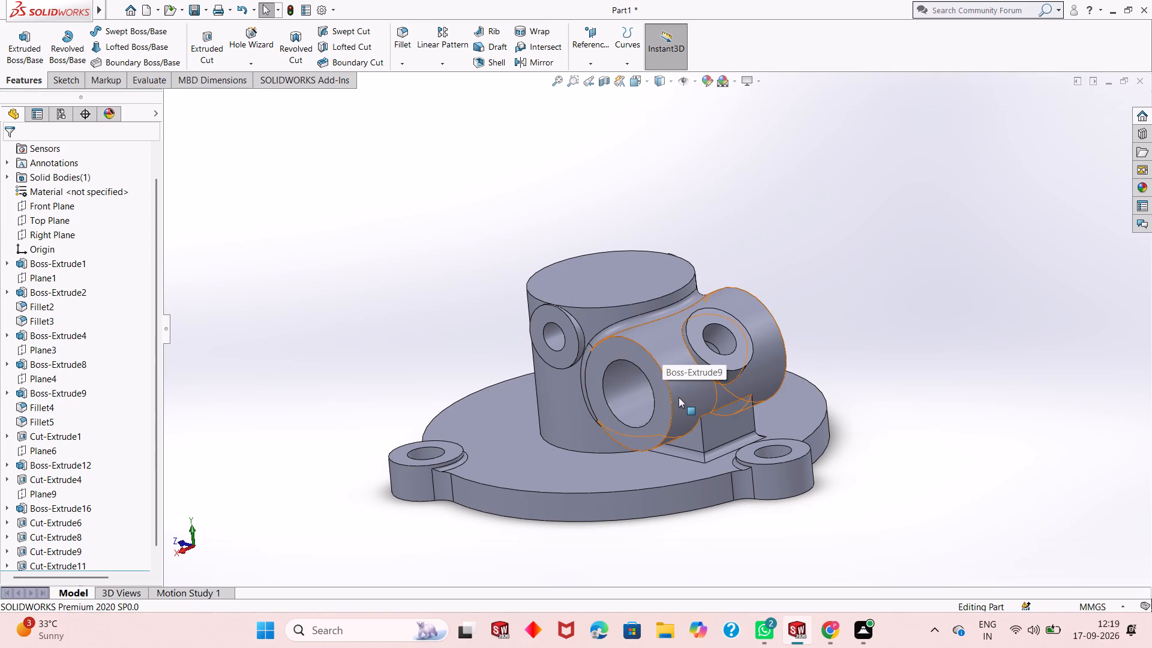
pyautogui.scroll(-3, 670, 392)
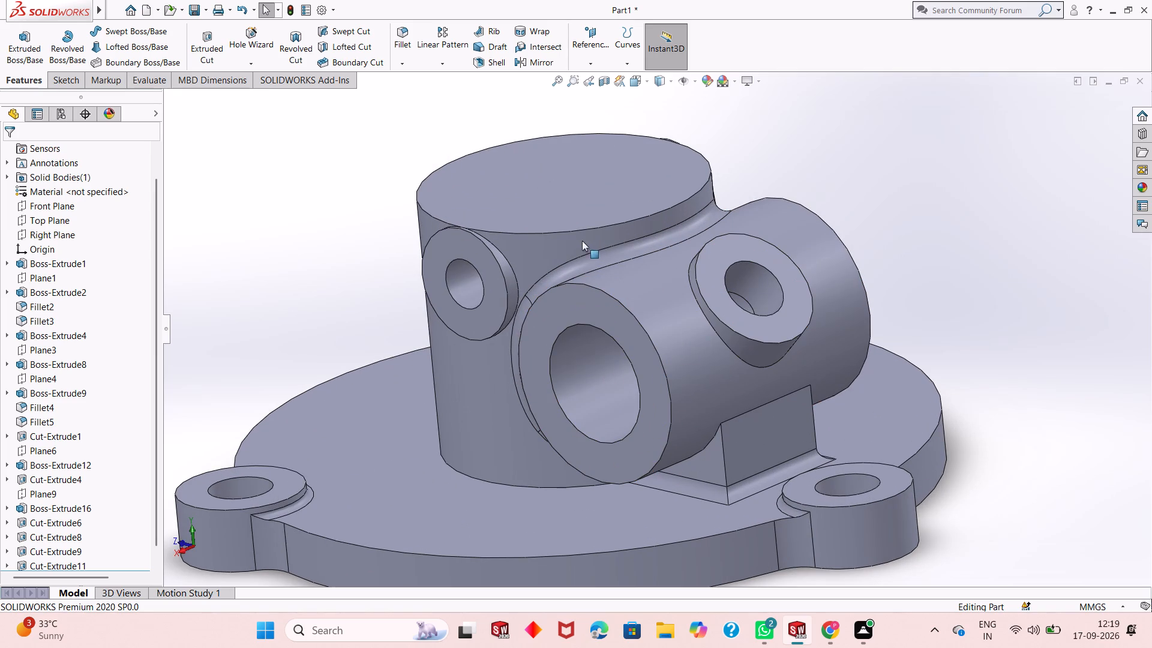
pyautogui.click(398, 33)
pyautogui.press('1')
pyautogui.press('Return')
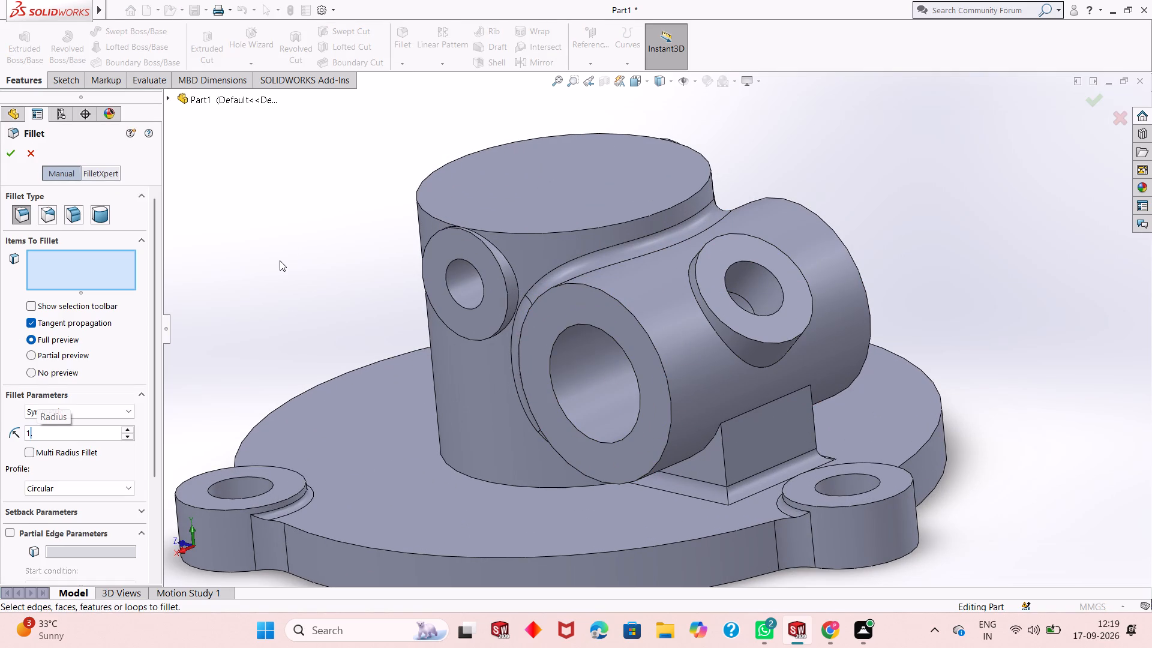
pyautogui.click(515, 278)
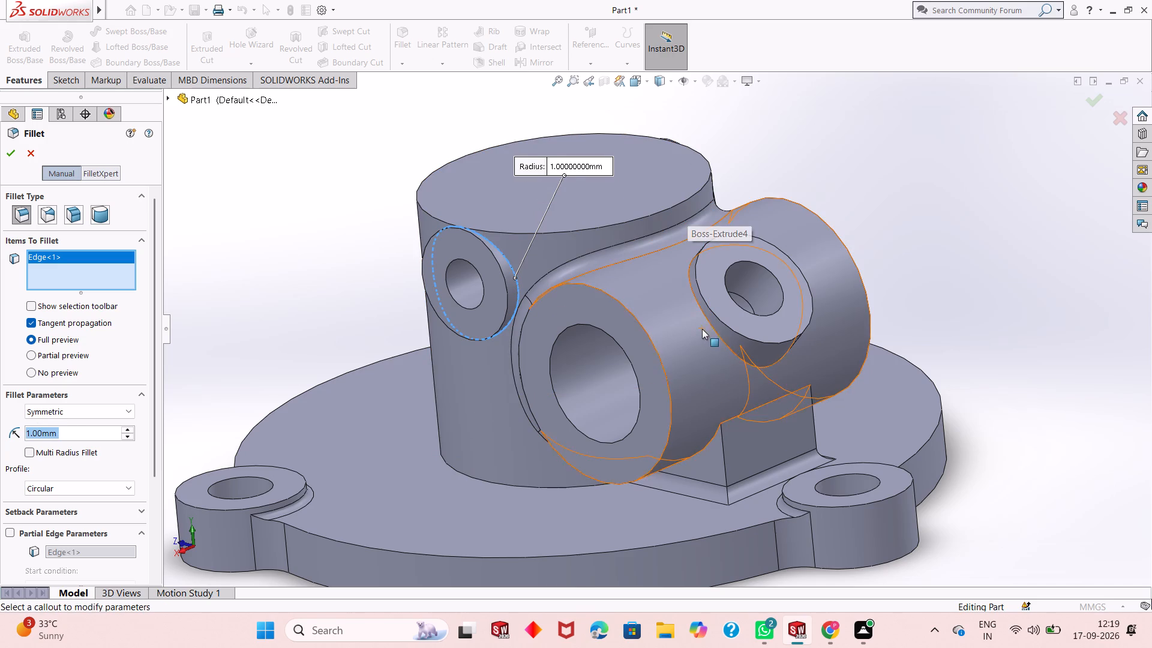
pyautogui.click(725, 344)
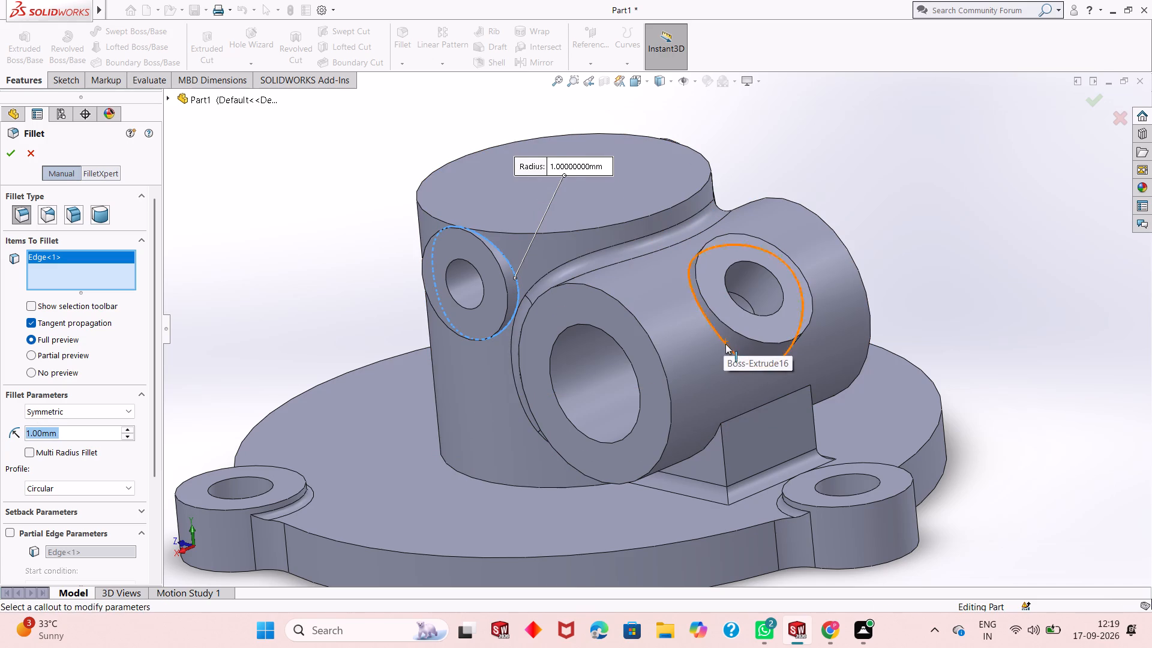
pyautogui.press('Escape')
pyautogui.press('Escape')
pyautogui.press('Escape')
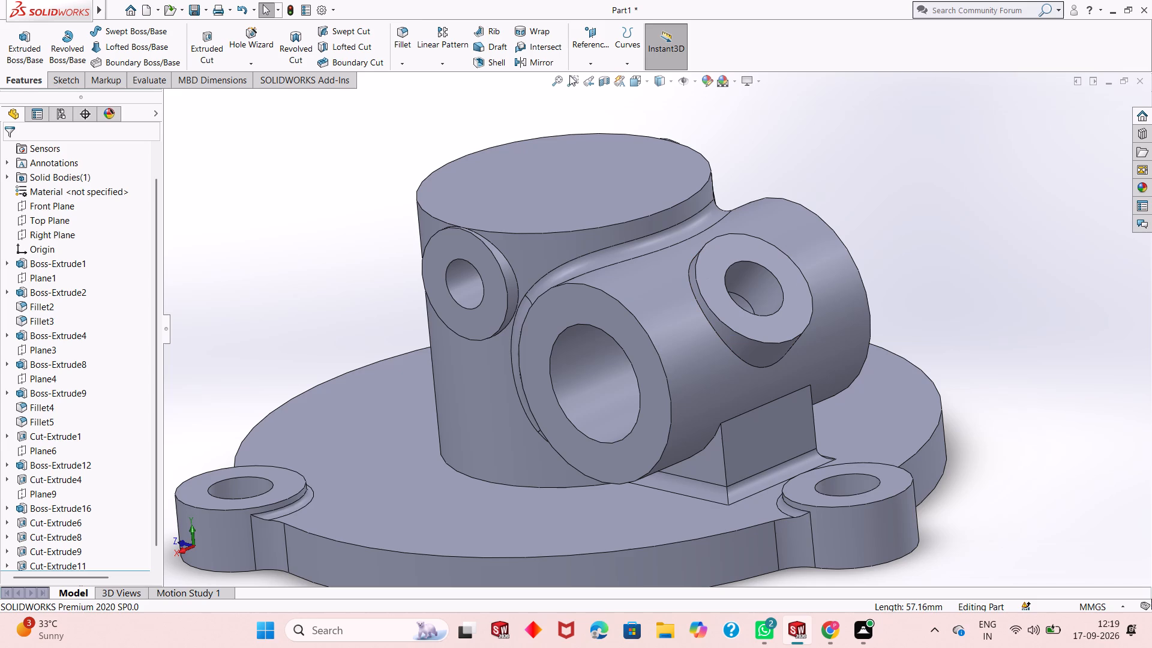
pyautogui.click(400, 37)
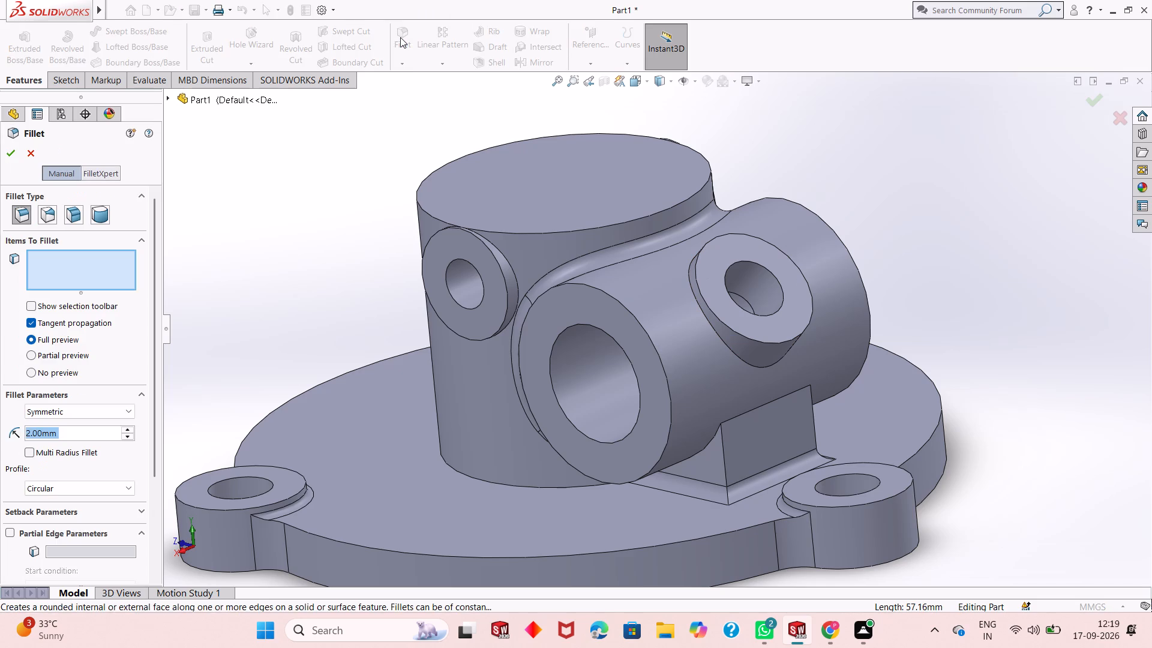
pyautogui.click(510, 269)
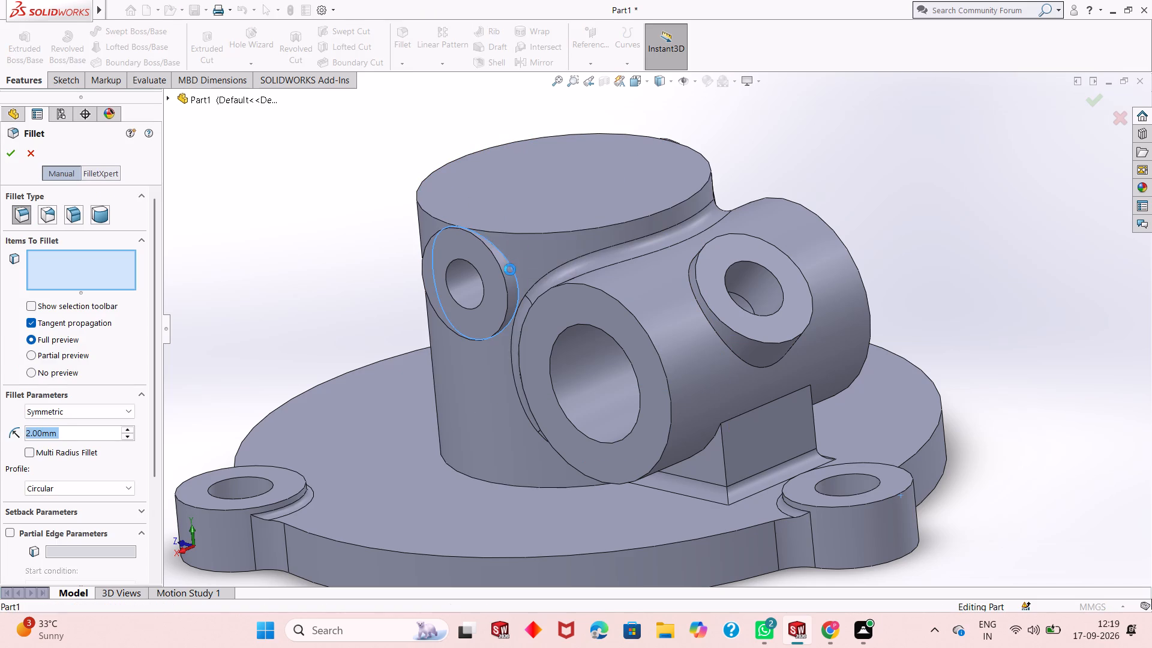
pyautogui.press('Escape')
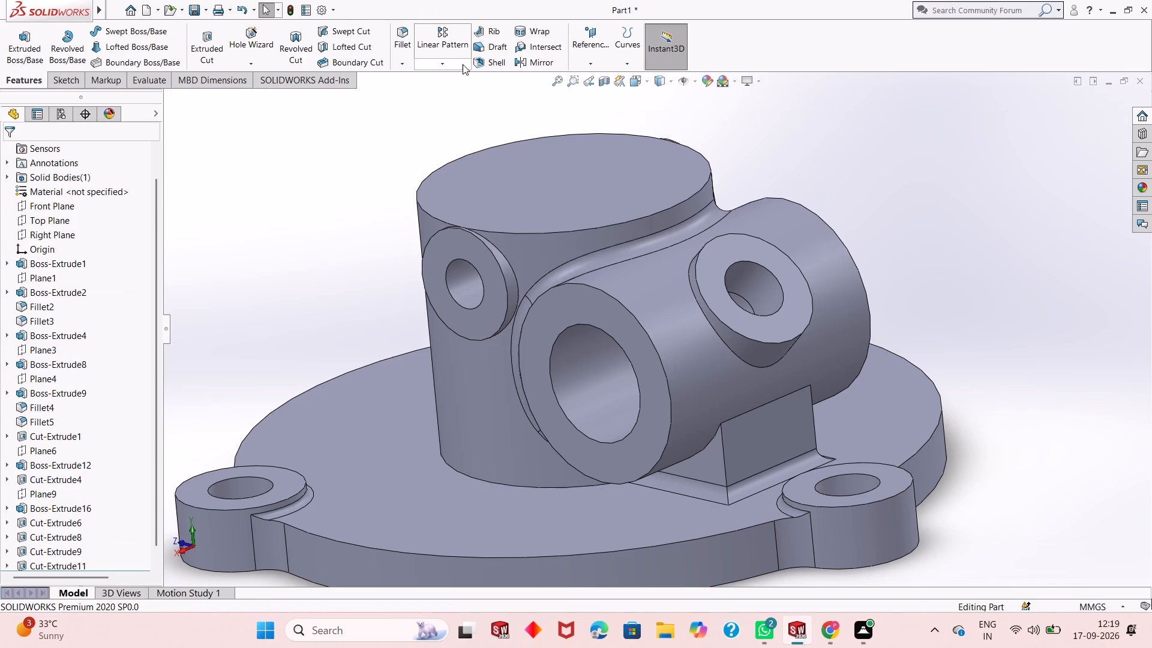
# Fillet with 0.5 mm radius the edges where the two side bosses meet the vertical cylinder and the angled boss meets the horizontal cylinder.
pyautogui.click(403, 42)
pyautogui.write('0.5')
pyautogui.press('Return')
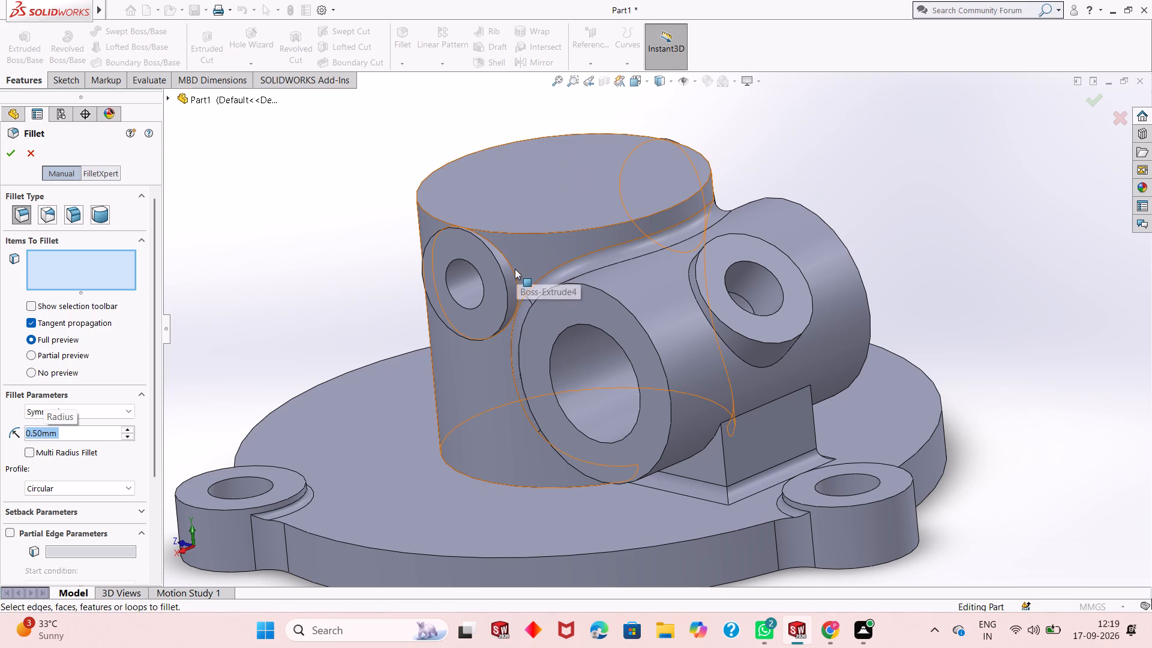
pyautogui.click(513, 272)
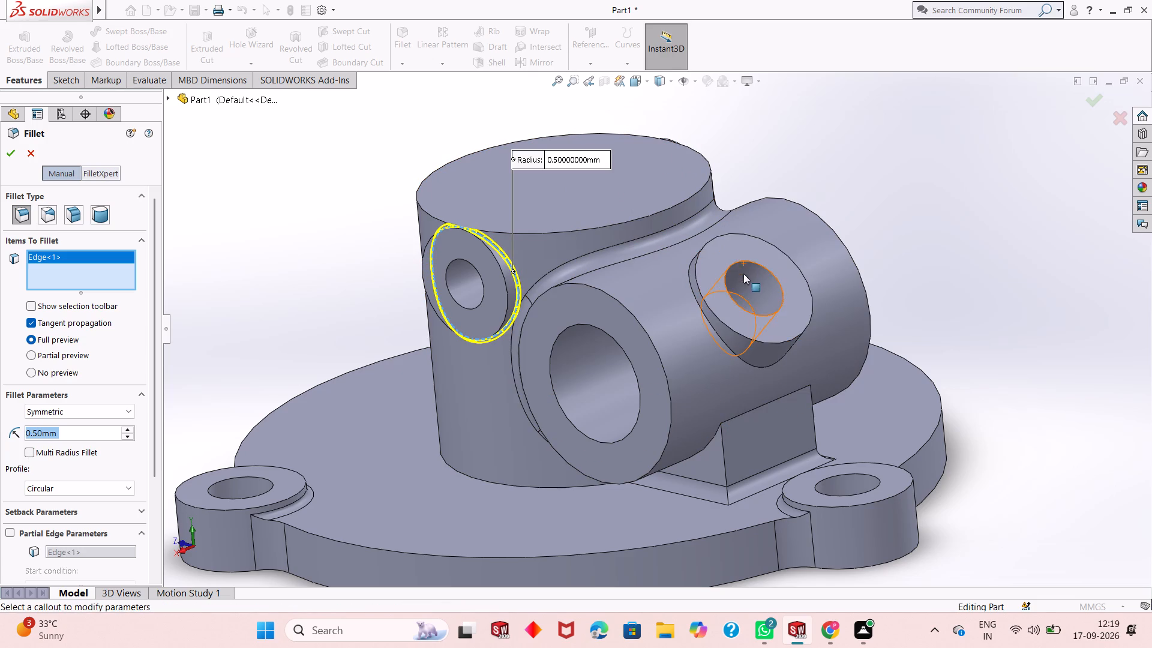
pyautogui.click(720, 336)
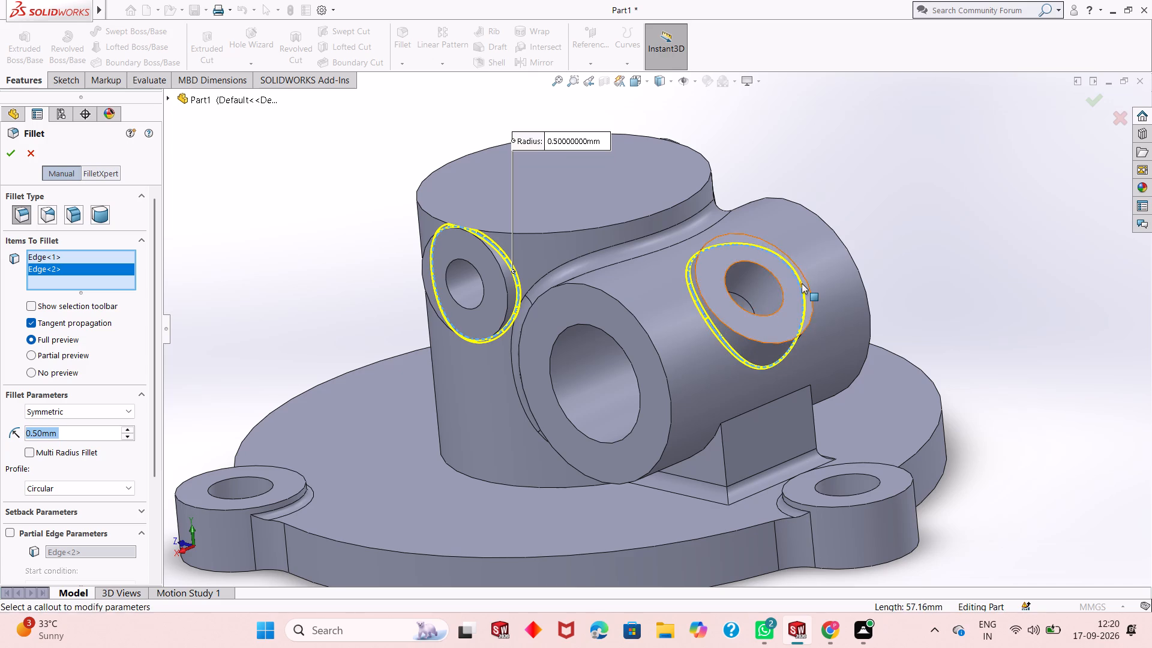
pyautogui.moveTo(802, 283); pyautogui.dragTo(729, 337, button='middle')
pyautogui.scroll(-5, 843, 124)
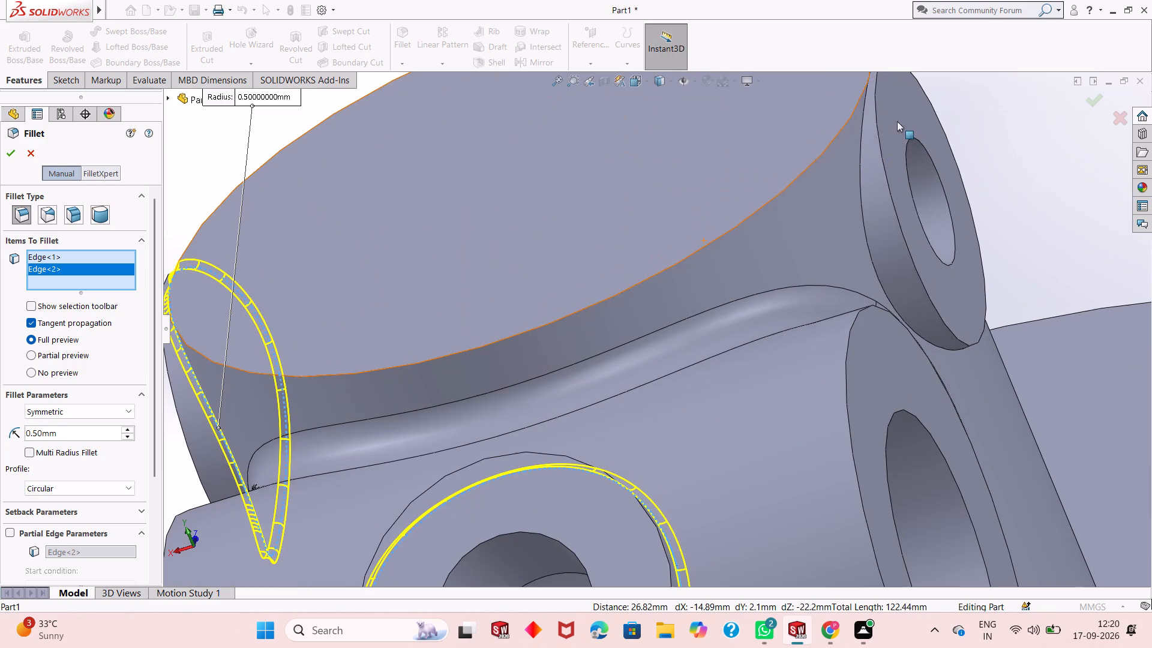
pyautogui.click(862, 201)
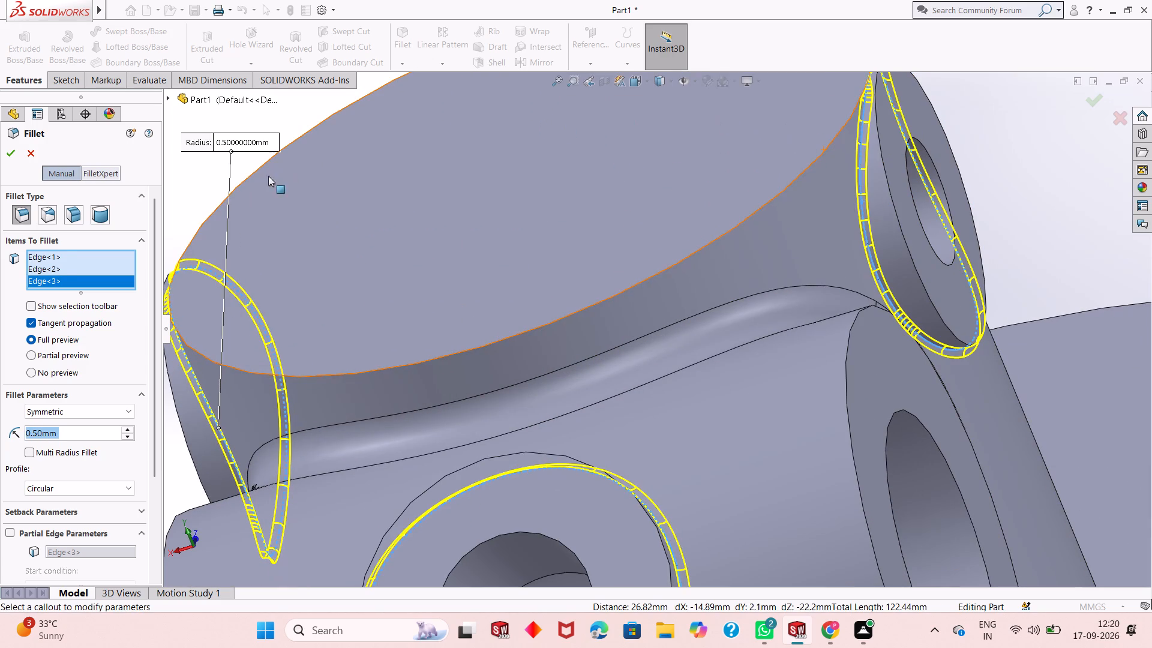
pyautogui.click(9, 159)
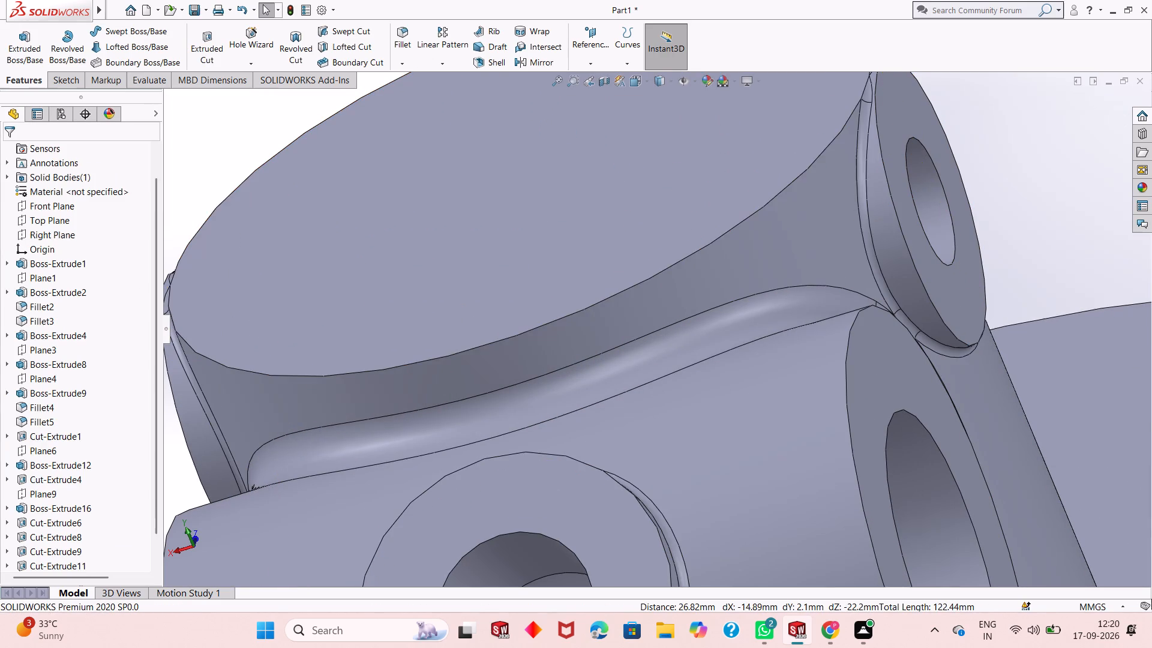
# Examine the fillets around the side bosses and the angled boss from several angles.
pyautogui.scroll(3, 395, 360)
pyautogui.moveTo(395, 361); pyautogui.dragTo(453, 271, button='middle')
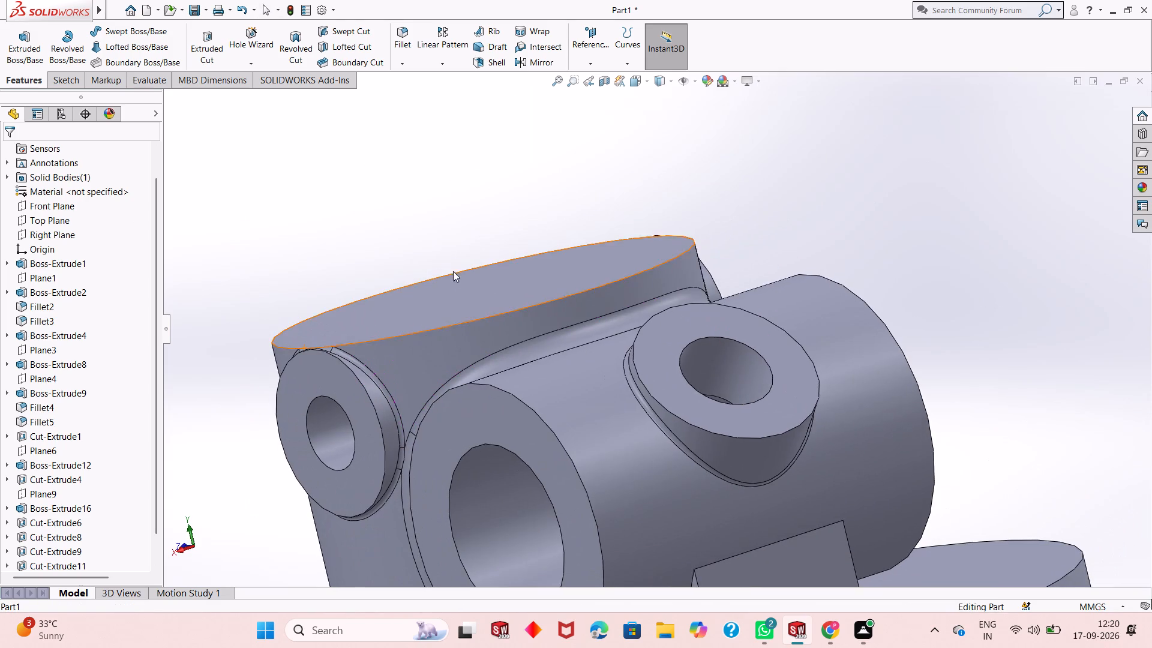
pyautogui.scroll(-3, 421, 420)
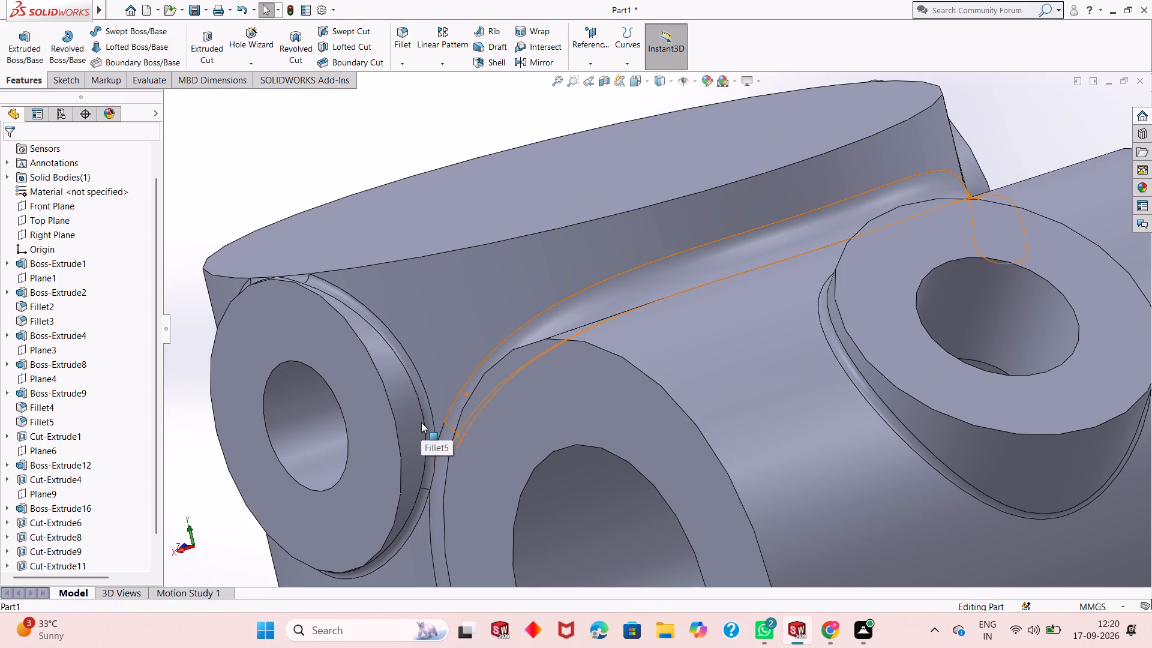
pyautogui.scroll(-1, 397, 436)
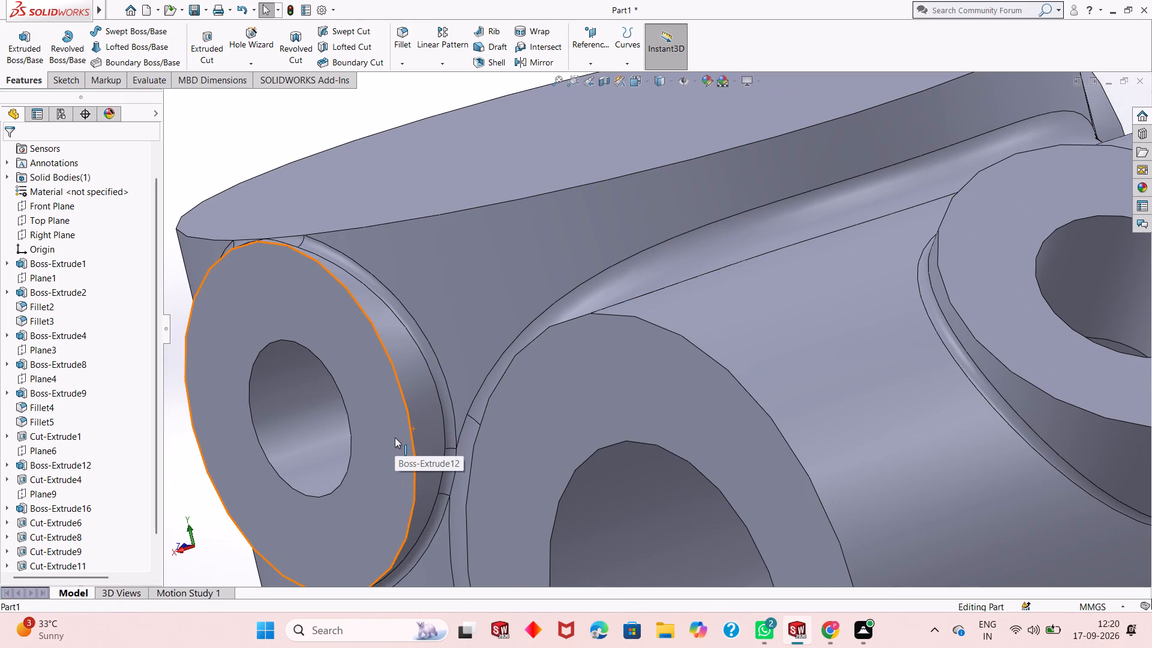
pyautogui.scroll(3, 395, 437)
pyautogui.scroll(-3, 847, 349)
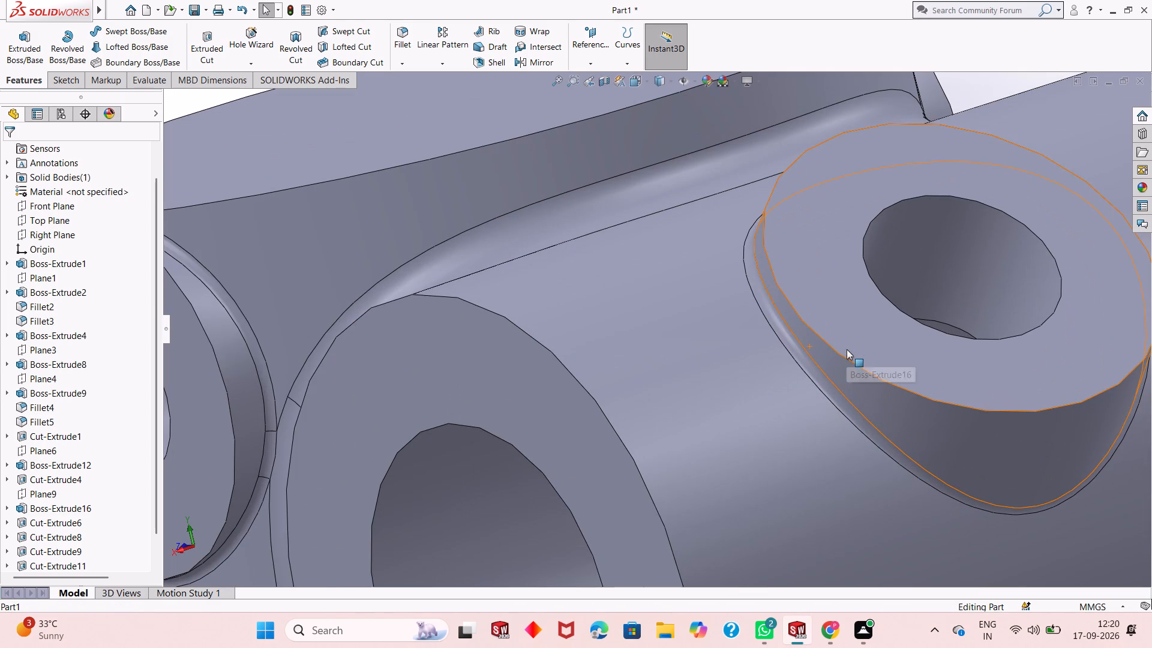
pyautogui.scroll(-2, 847, 349)
pyautogui.scroll(6, 847, 349)
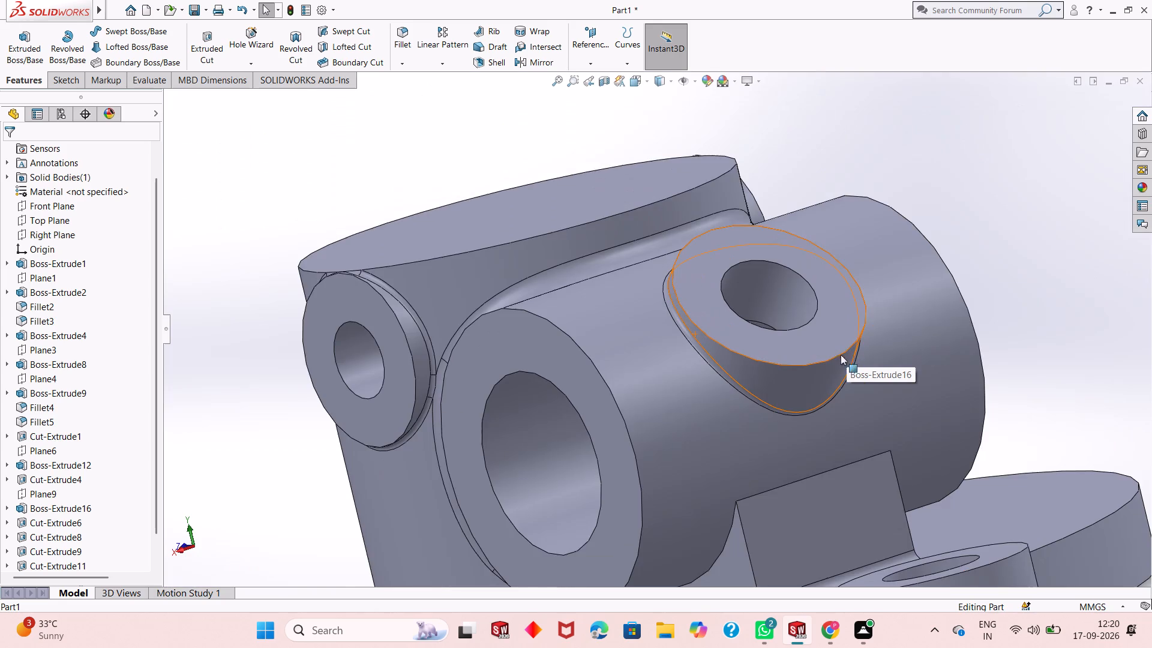
pyautogui.scroll(1, 803, 381)
pyautogui.moveTo(705, 287); pyautogui.dragTo(588, 352, button='middle')
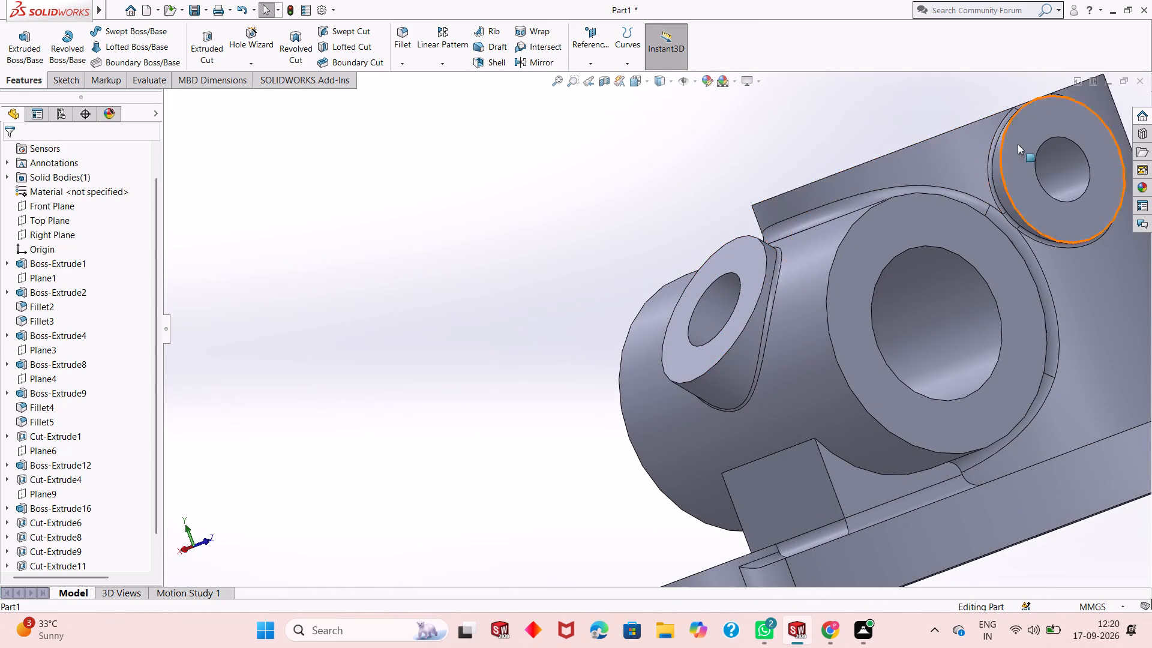
pyautogui.scroll(-4, 1111, 162)
pyautogui.scroll(-5, 819, 291)
pyautogui.scroll(9, 733, 307)
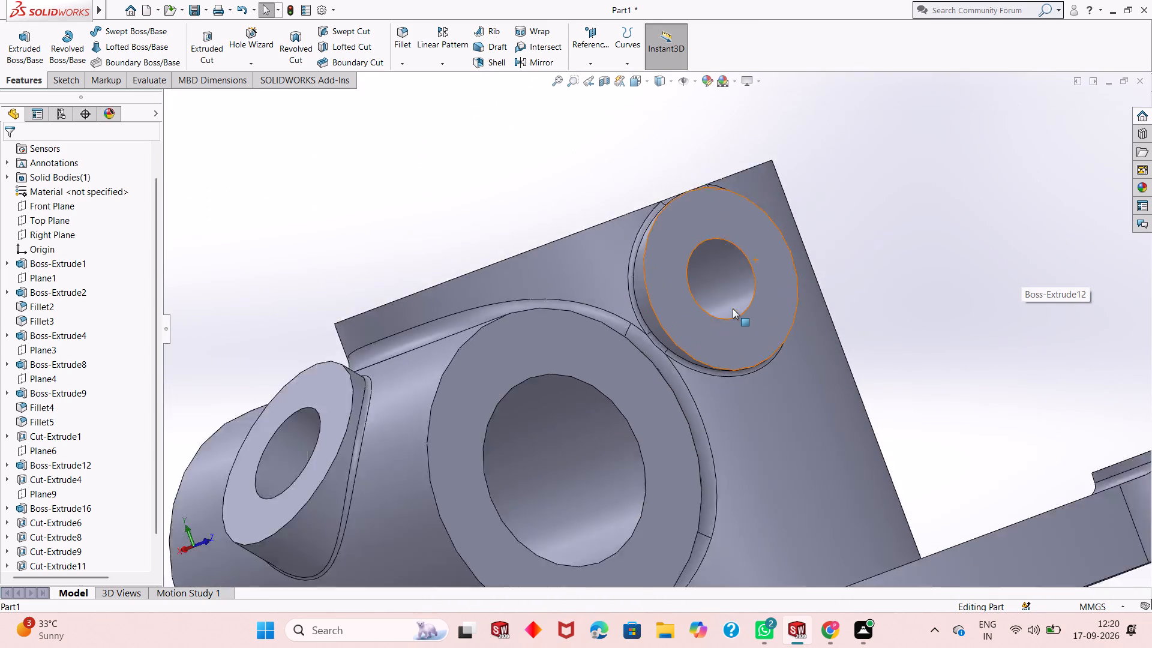
pyautogui.scroll(2, 733, 308)
pyautogui.moveTo(608, 398); pyautogui.dragTo(802, 247, button='middle')
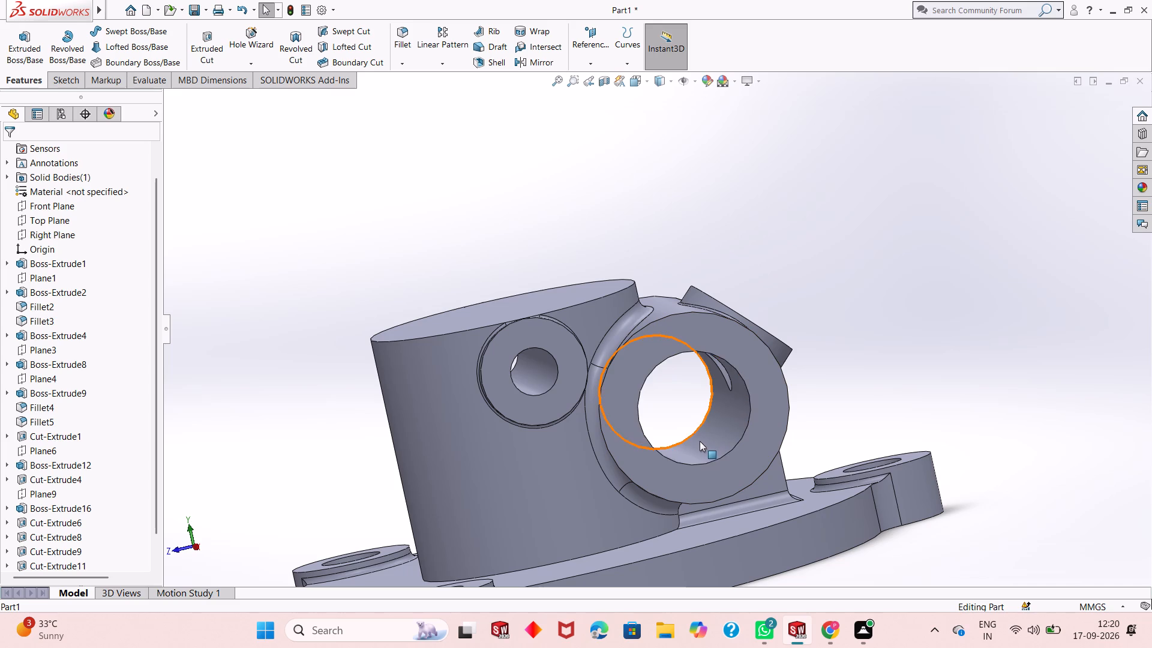
pyautogui.moveTo(730, 473); pyautogui.dragTo(680, 481, button='middle')
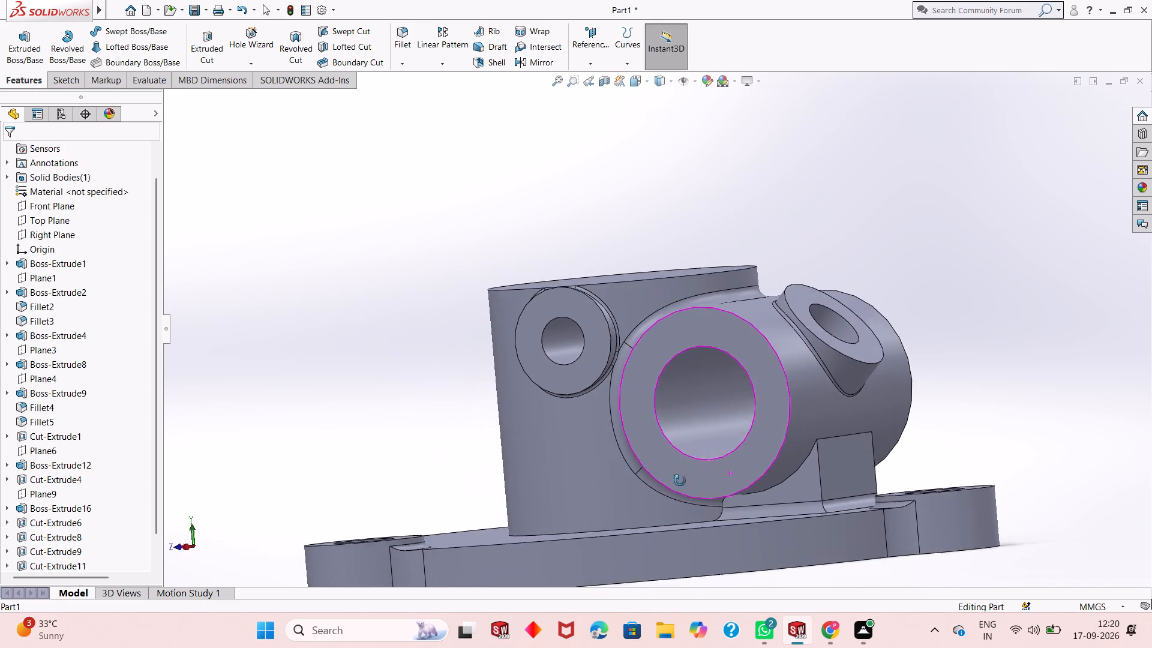
pyautogui.moveTo(680, 481); pyautogui.dragTo(680, 494, button='middle')
pyautogui.scroll(-2, 823, 409)
pyautogui.moveTo(817, 407); pyautogui.dragTo(811, 466, button='middle')
pyautogui.scroll(1, 811, 466)
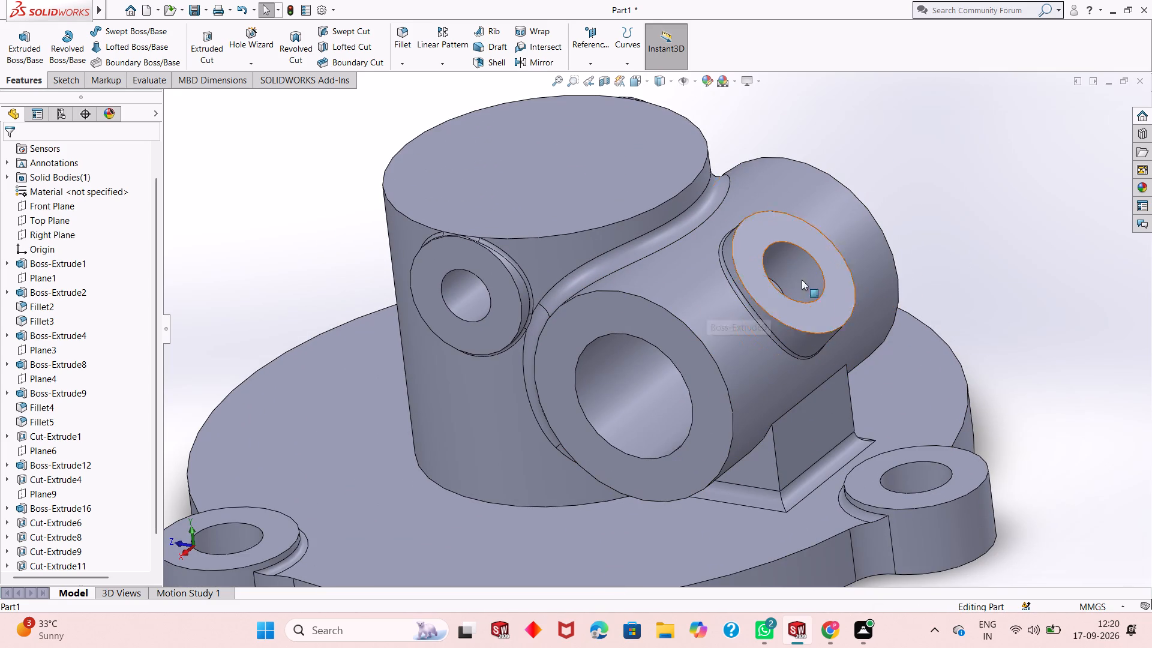
pyautogui.scroll(-3, 570, 185)
pyautogui.scroll(3, 573, 236)
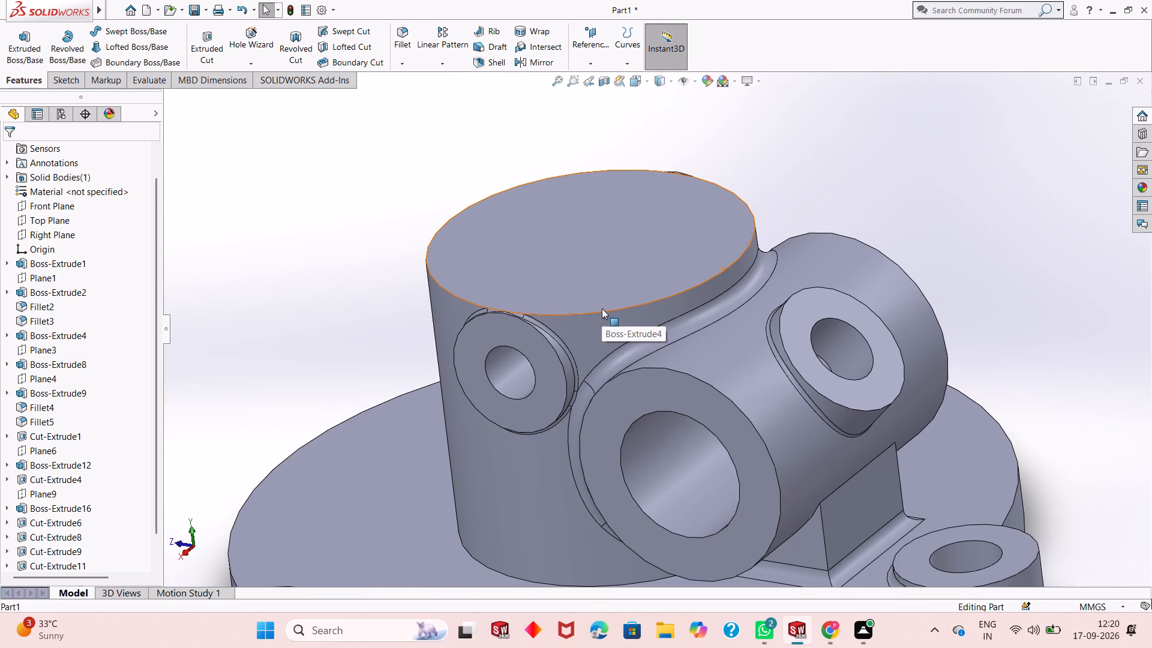
pyautogui.scroll(6, 588, 335)
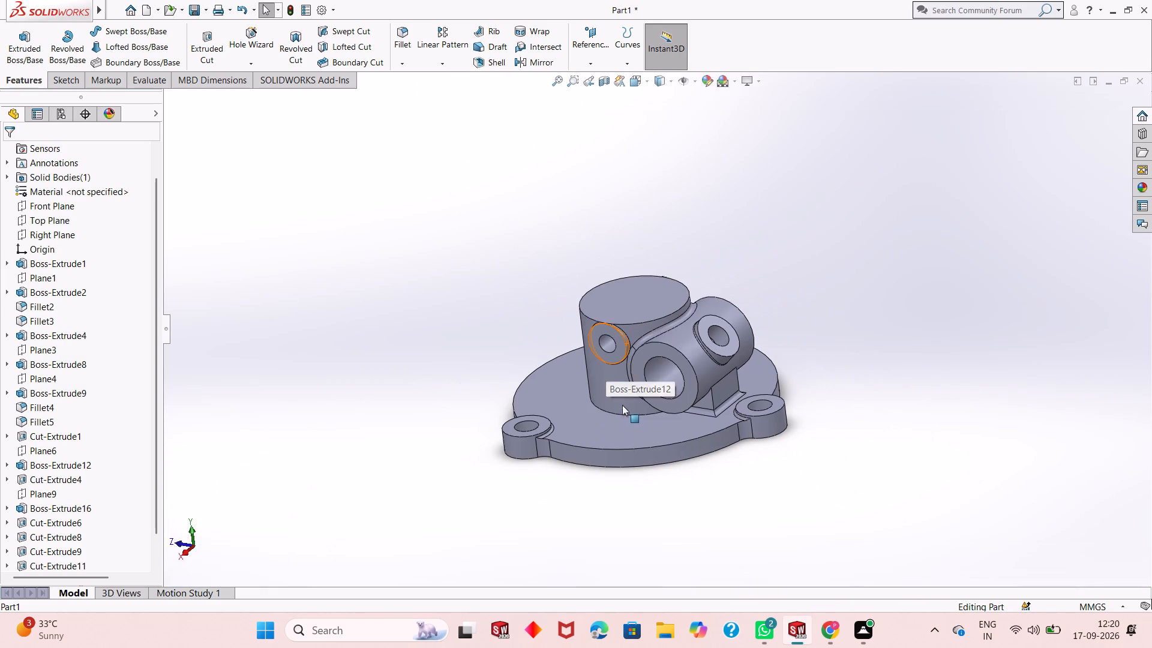
# Sketch a circle about 27 mm in diameter centred on the origin, on the vertical cylinder's top face.
pyautogui.moveTo(556, 466); pyautogui.dragTo(598, 344, button='middle')
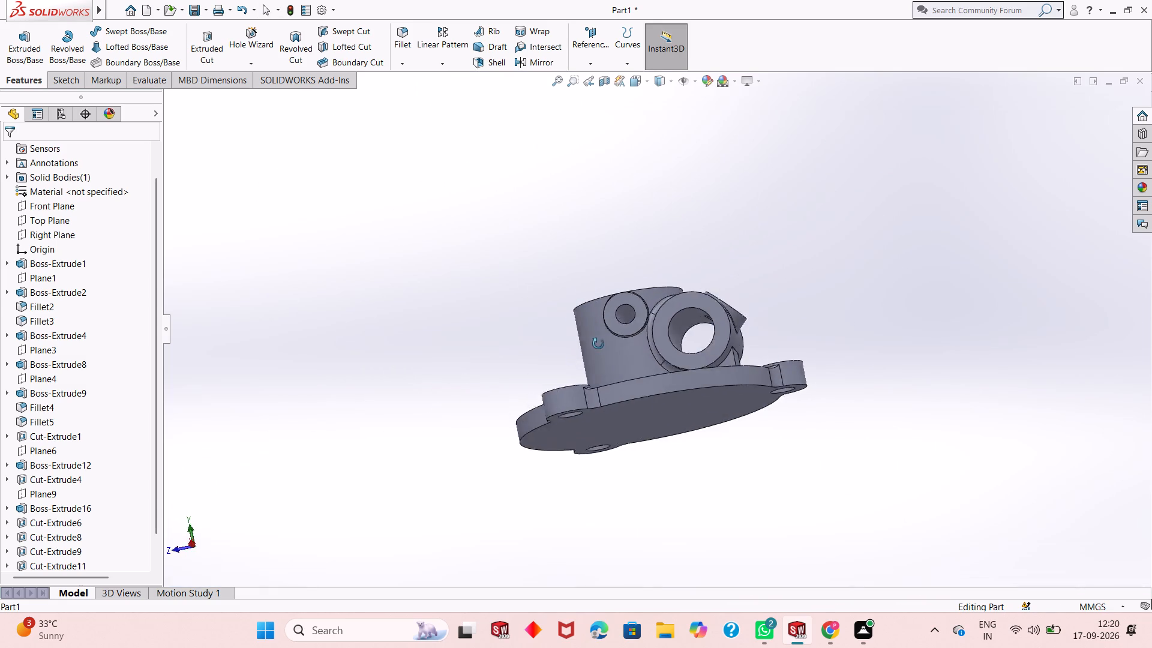
pyautogui.moveTo(598, 344); pyautogui.dragTo(748, 472, button='middle')
pyautogui.scroll(-3, 700, 354)
pyautogui.scroll(2, 700, 354)
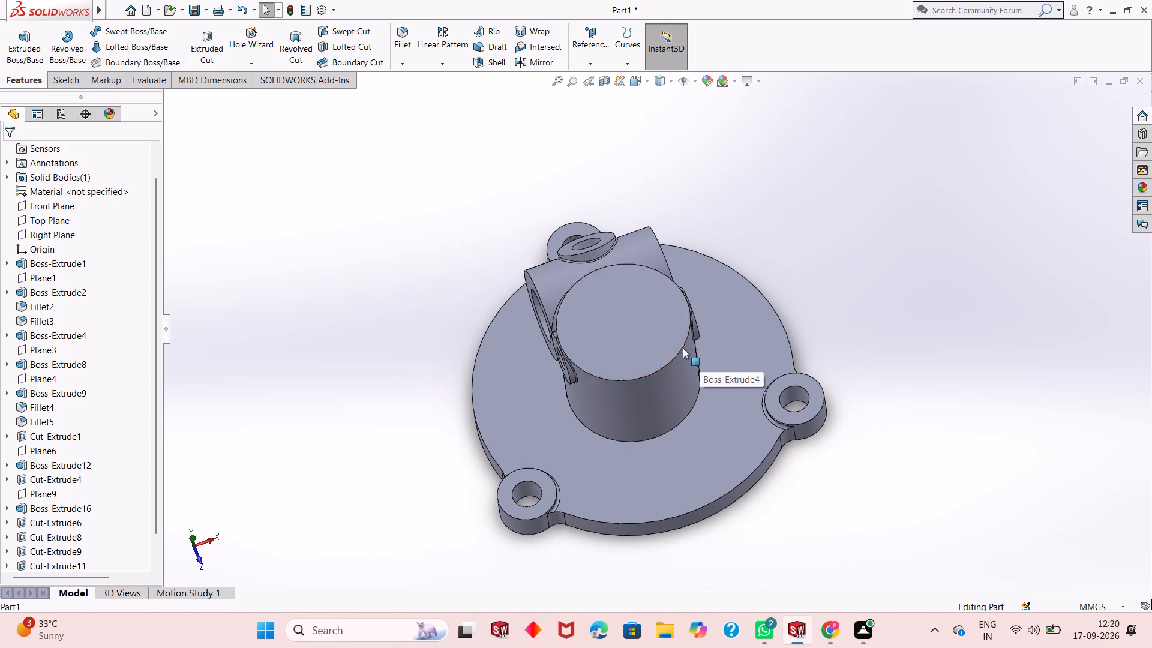
pyautogui.click(626, 324)
pyautogui.click(680, 292)
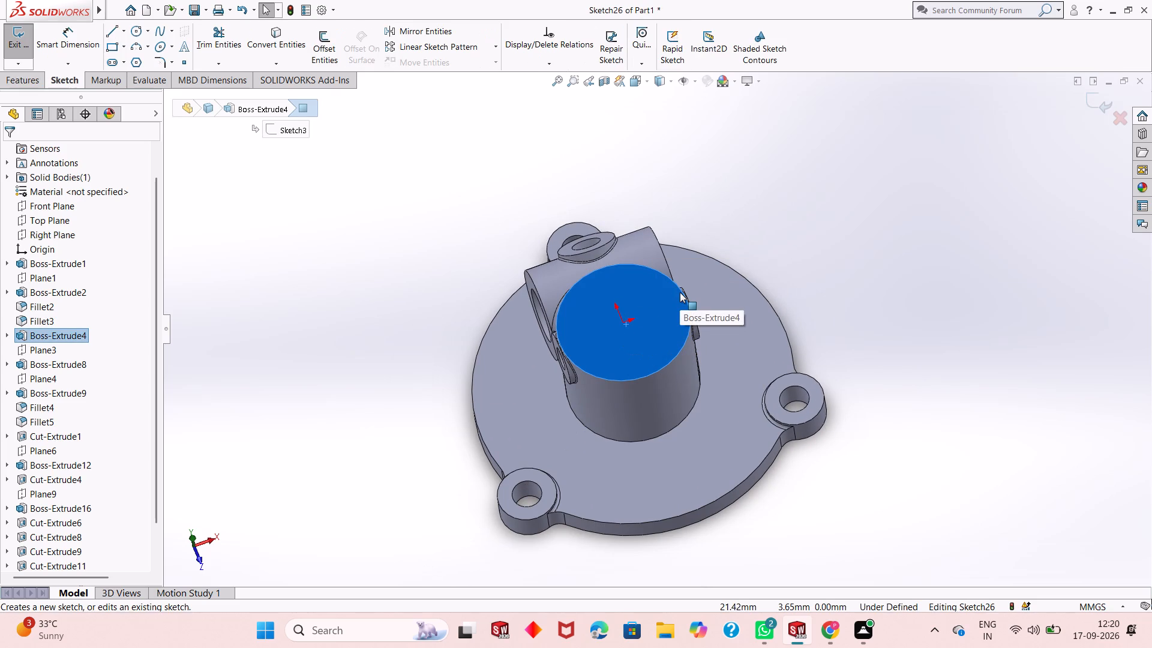
pyautogui.hotkey('ctrl', '8')
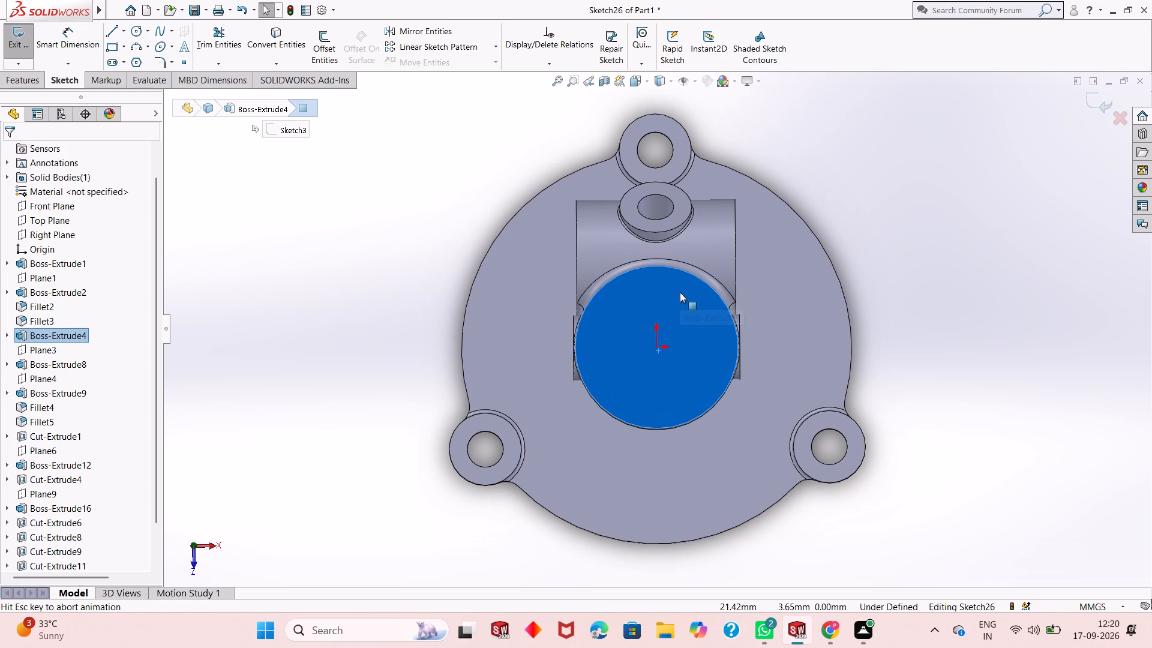
pyautogui.click(925, 278)
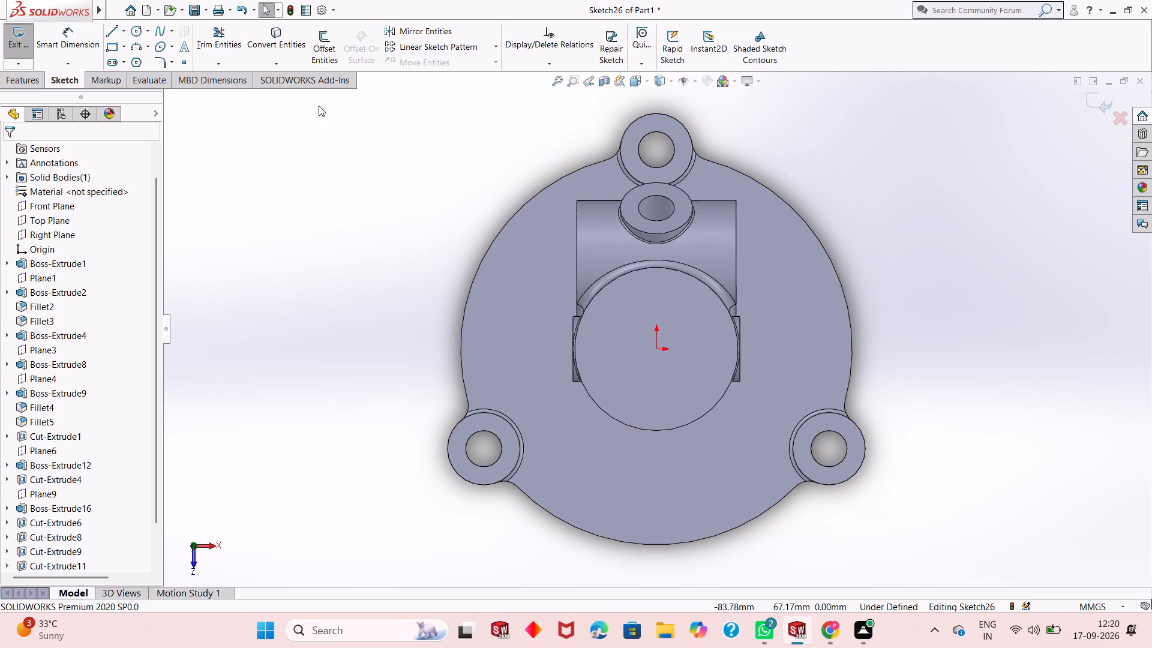
pyautogui.click(134, 32)
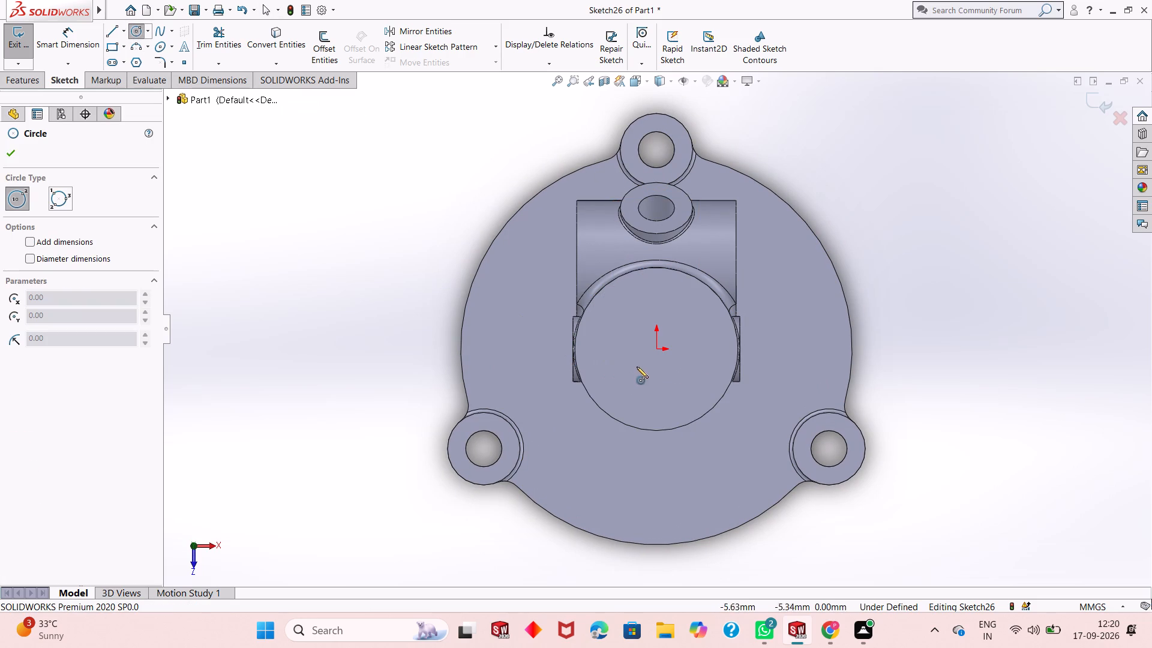
pyautogui.click(655, 352)
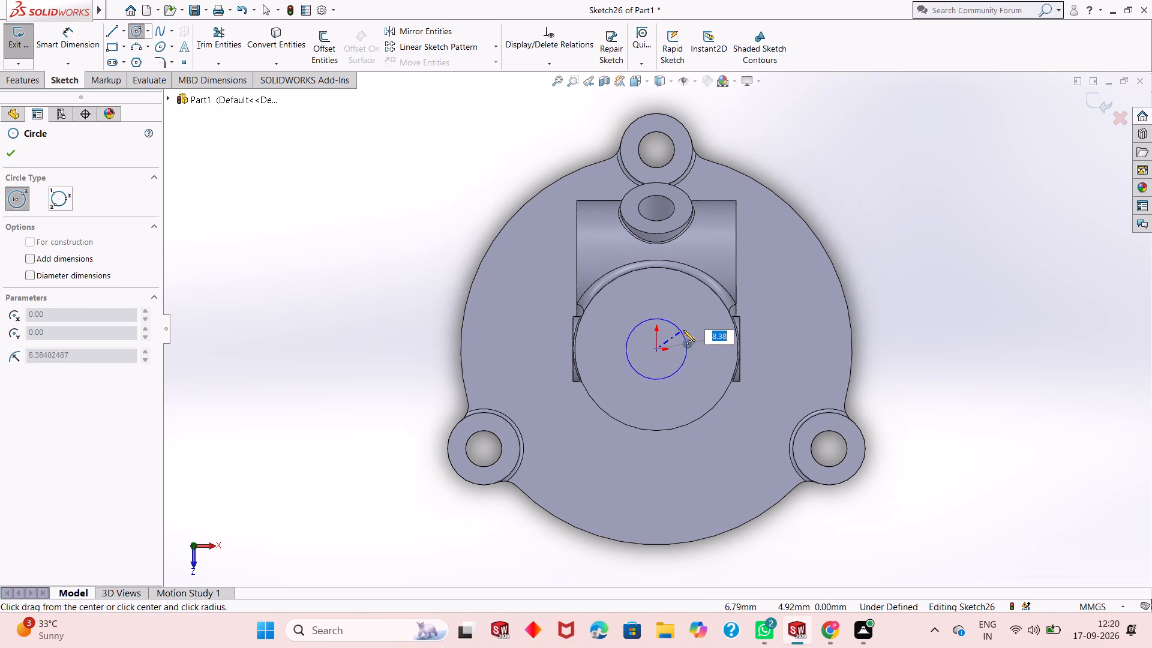
pyautogui.click(694, 318)
pyautogui.rightClick(694, 318)
pyautogui.click(721, 329)
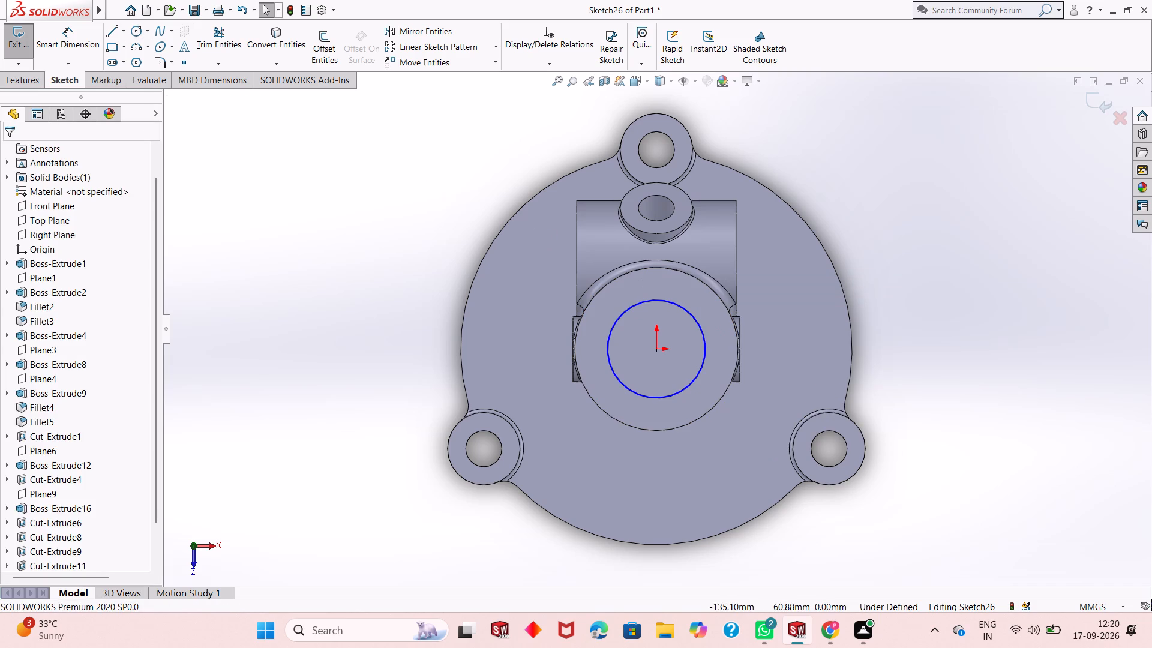
# Dimension the circle's diameter to 40 mm.
pyautogui.click(56, 43)
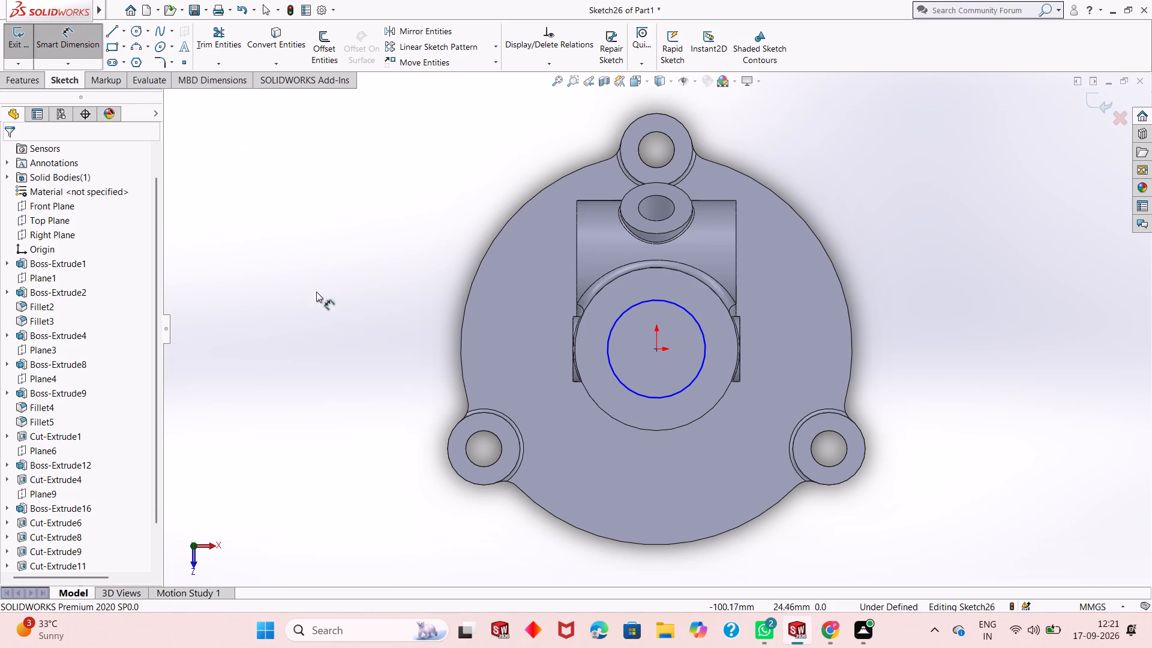
pyautogui.click(610, 361)
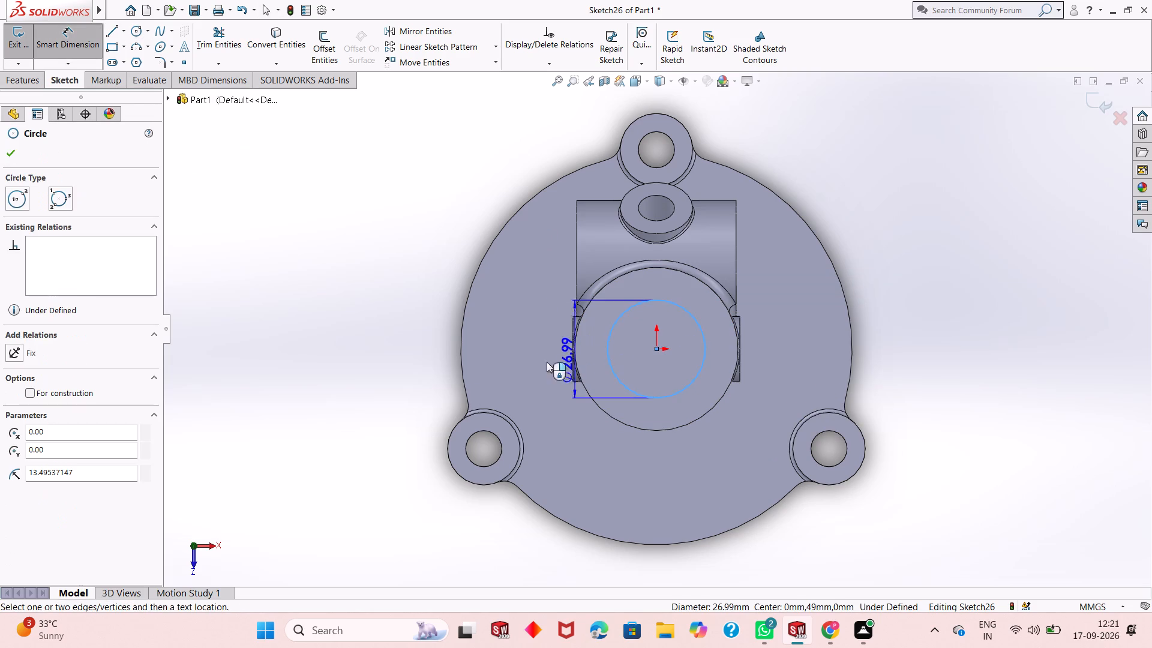
pyautogui.click(291, 442)
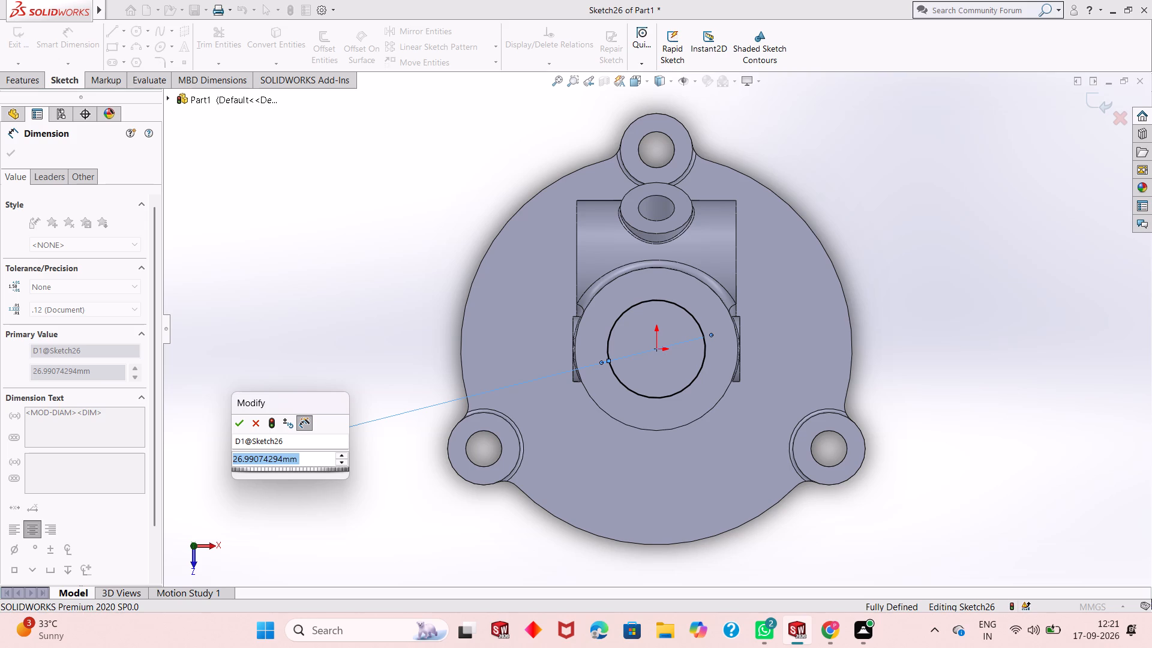
pyautogui.write('40')
pyautogui.press('Return')
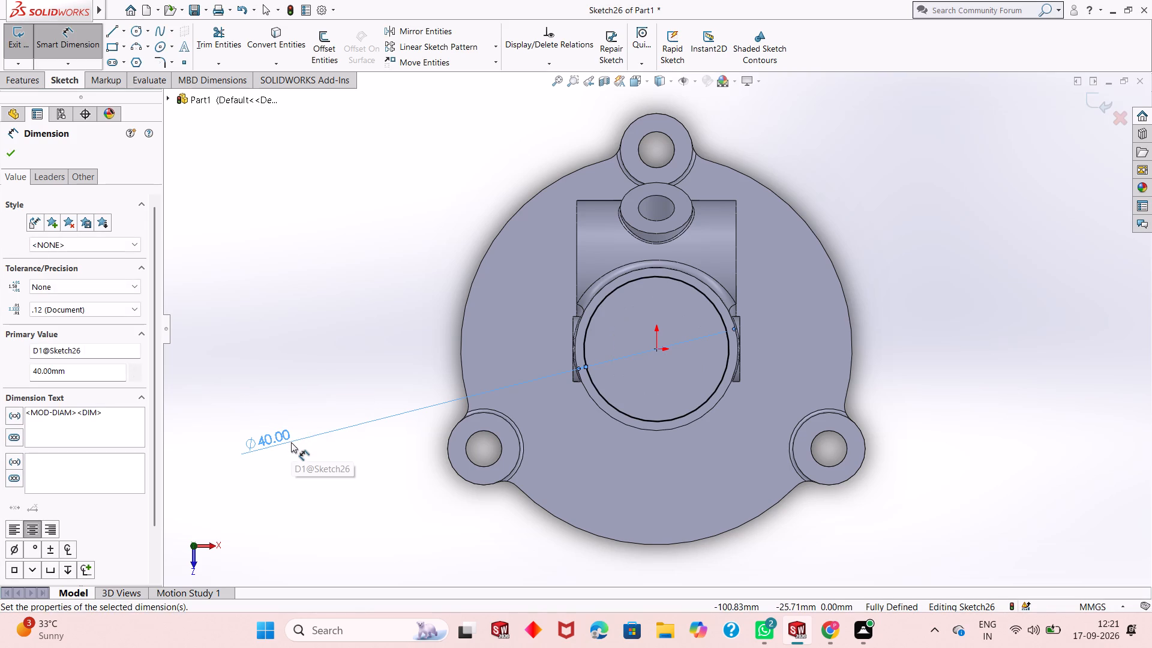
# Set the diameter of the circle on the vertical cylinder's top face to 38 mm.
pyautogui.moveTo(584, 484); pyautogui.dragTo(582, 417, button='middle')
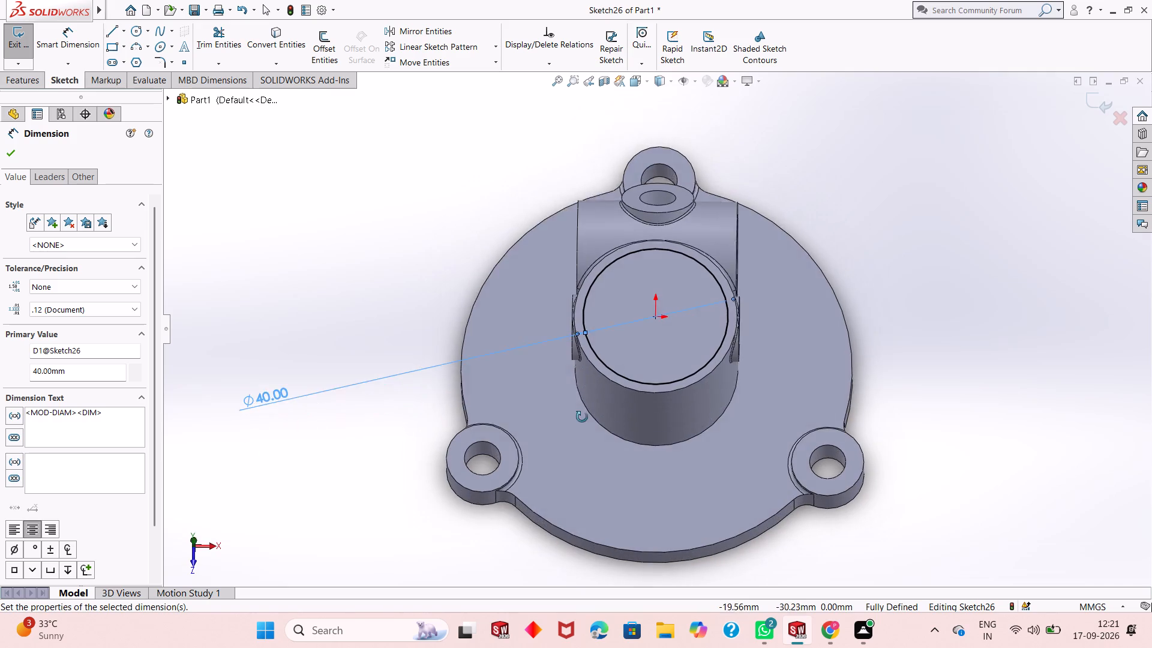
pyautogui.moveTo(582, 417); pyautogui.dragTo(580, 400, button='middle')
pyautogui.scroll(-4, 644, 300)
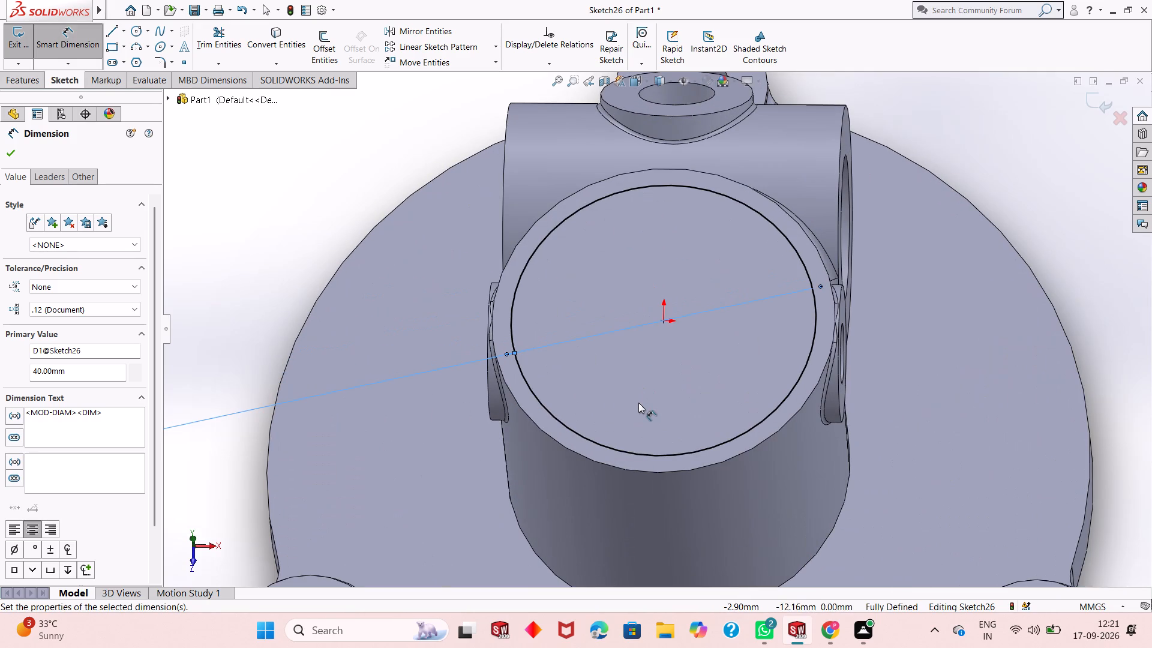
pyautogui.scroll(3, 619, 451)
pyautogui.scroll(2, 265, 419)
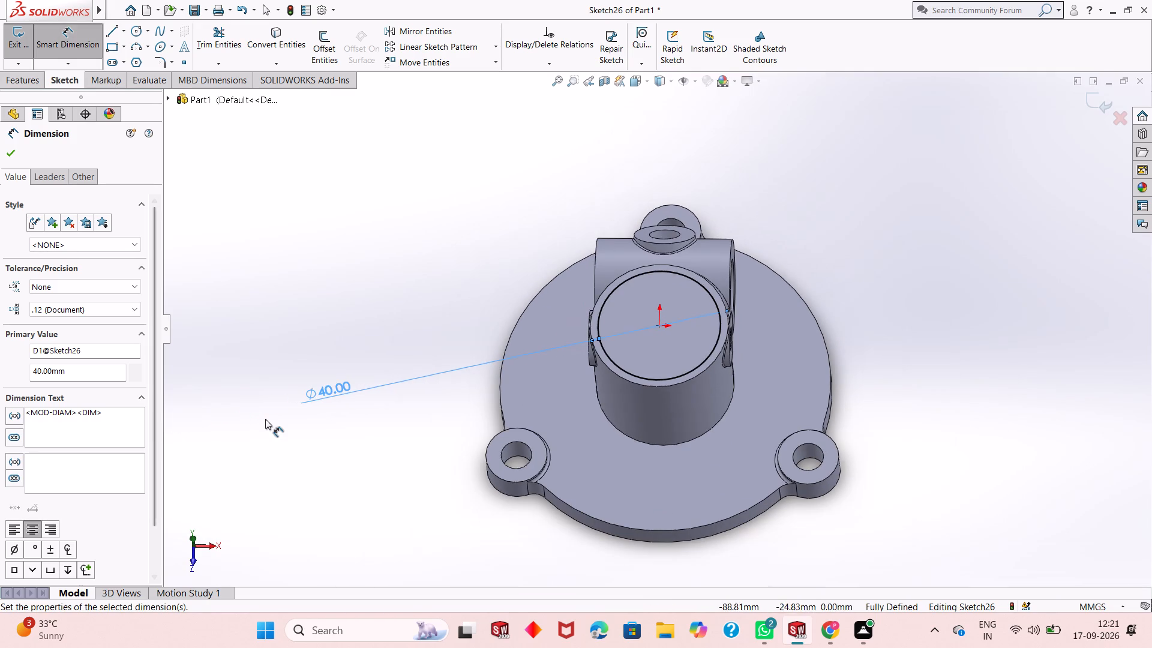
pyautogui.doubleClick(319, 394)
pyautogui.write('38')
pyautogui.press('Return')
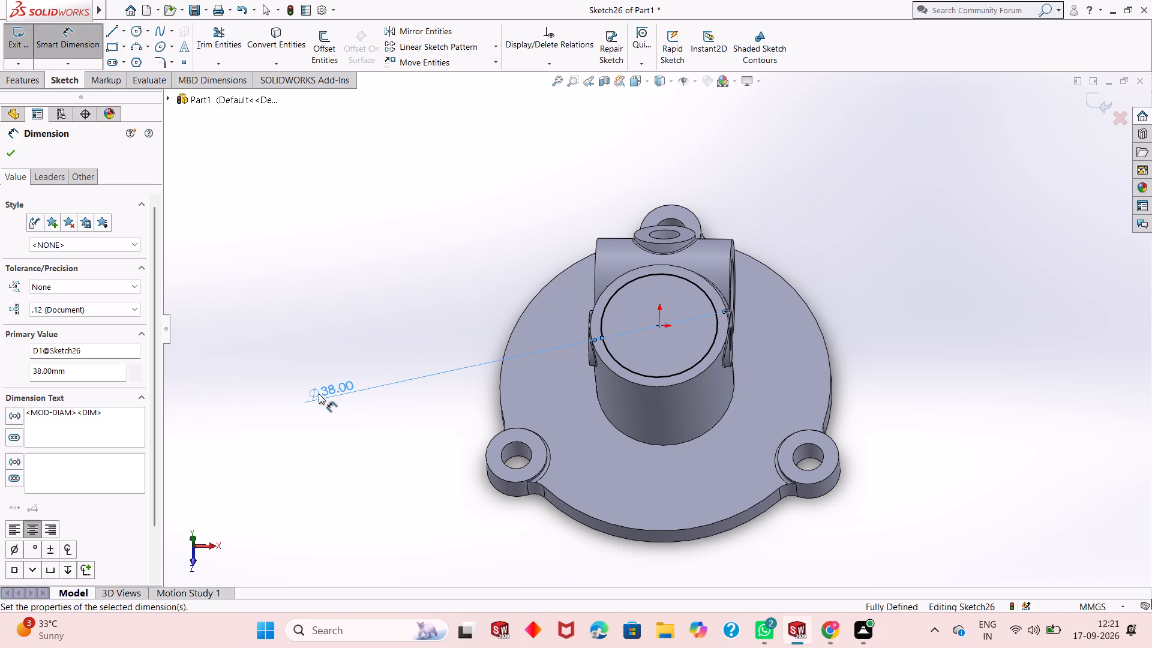
# Set the circle's diameter to 35 mm and finish dimensioning.
pyautogui.doubleClick(319, 394)
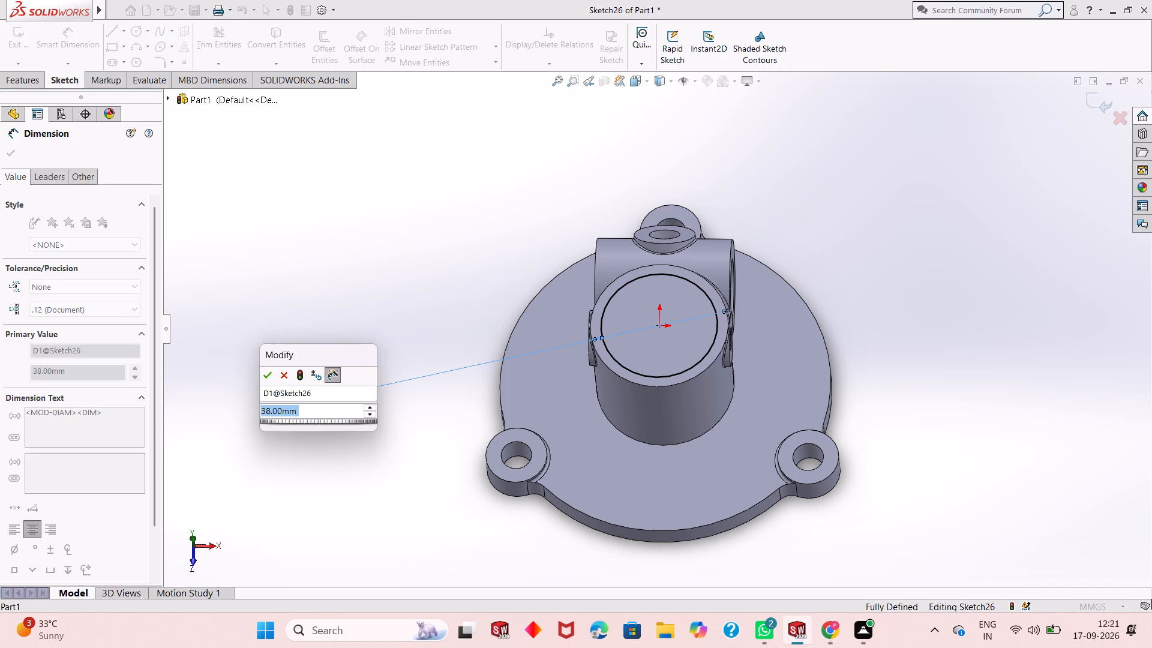
pyautogui.write('35')
pyautogui.press('Return')
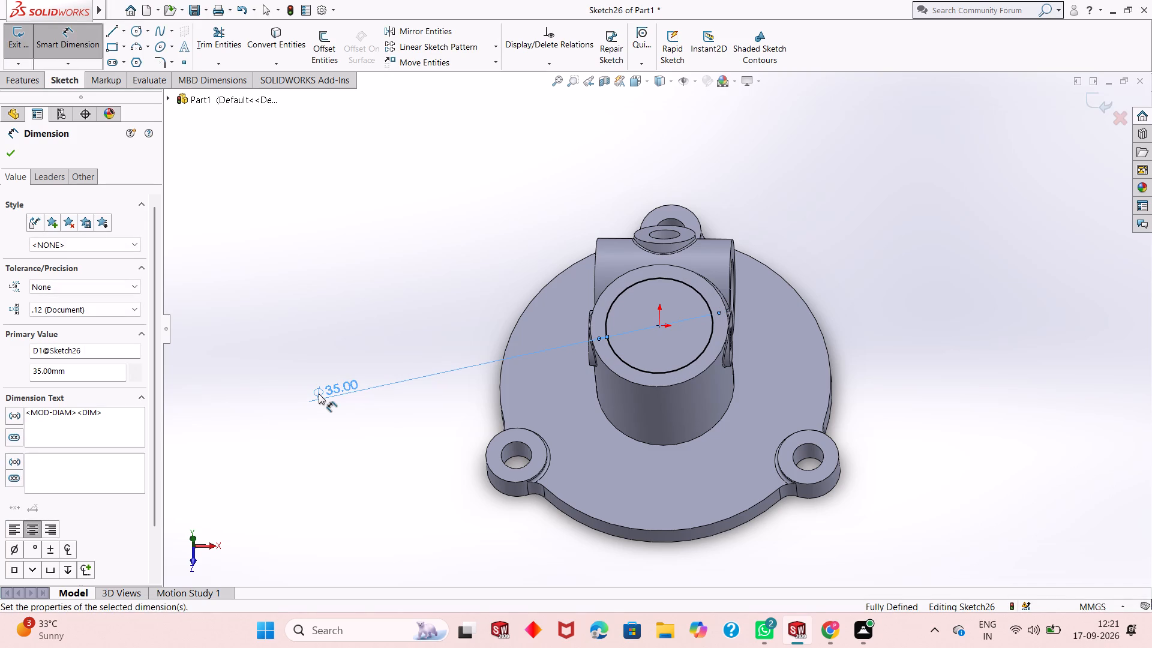
pyautogui.click(8, 149)
# Extrude the 35 mm circle upward from the vertical cylinder's top face as a 22 mm blind boss merged with the body.
pyautogui.moveTo(565, 344); pyautogui.dragTo(571, 261, button='middle')
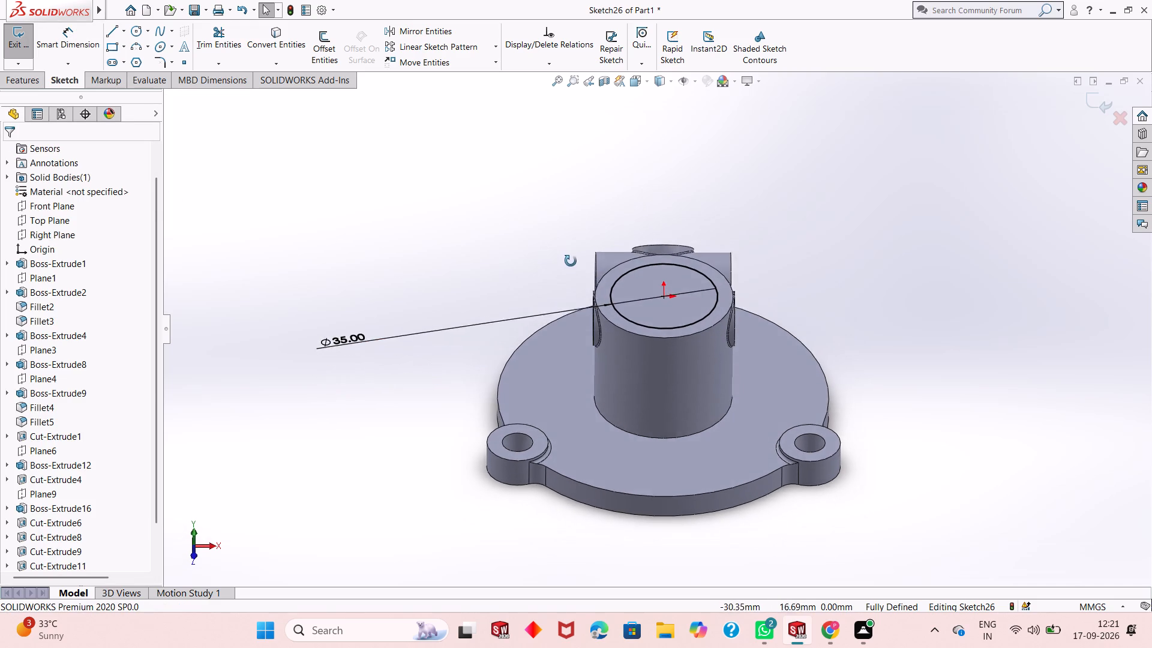
pyautogui.moveTo(571, 261); pyautogui.dragTo(571, 260, button='middle')
pyautogui.scroll(-4, 662, 269)
pyautogui.scroll(1, 706, 371)
pyautogui.moveTo(706, 371); pyautogui.dragTo(683, 370, button='middle')
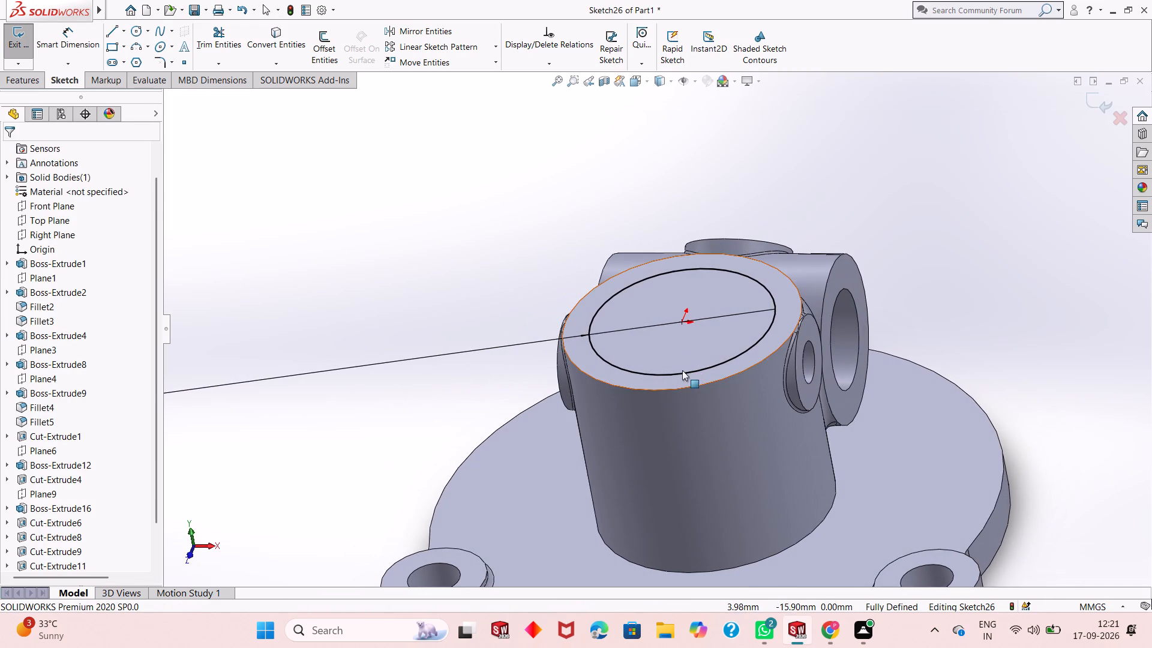
pyautogui.moveTo(676, 335); pyautogui.dragTo(676, 355, button='middle')
pyautogui.click(35, 79)
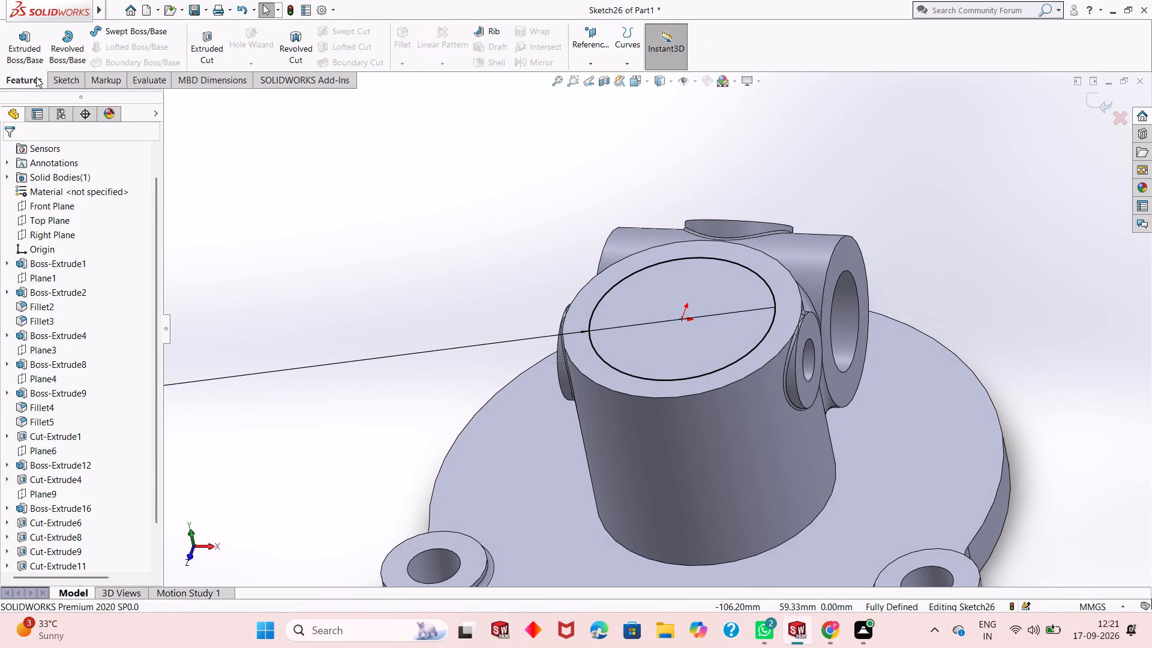
pyautogui.click(37, 43)
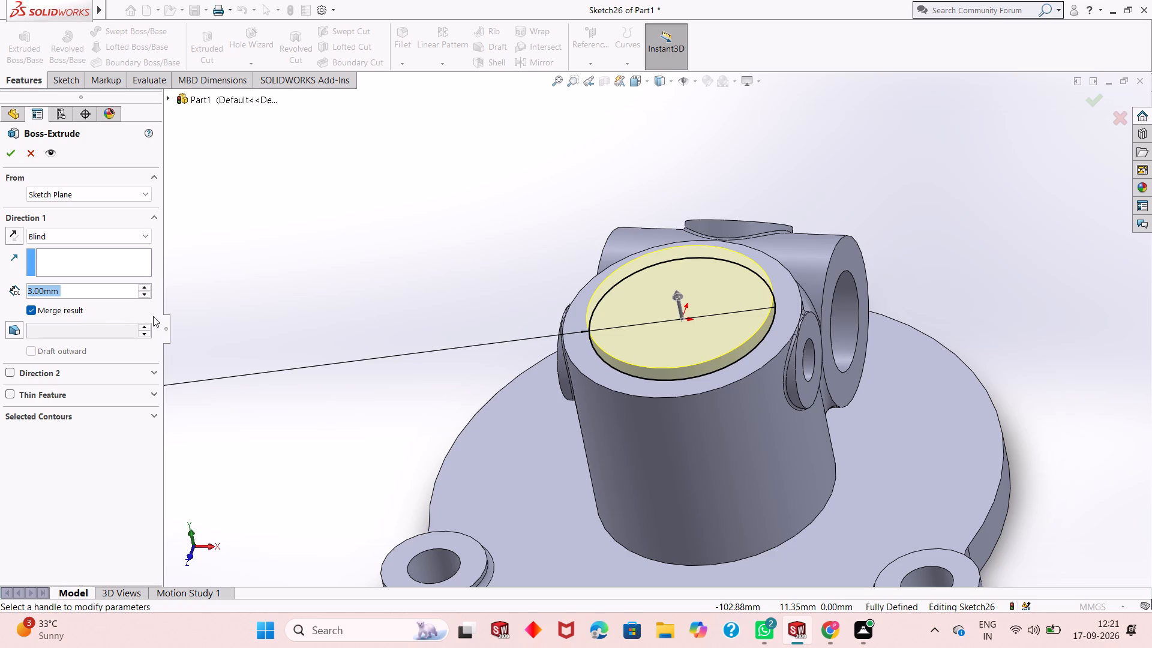
pyautogui.write('22')
pyautogui.press('Return')
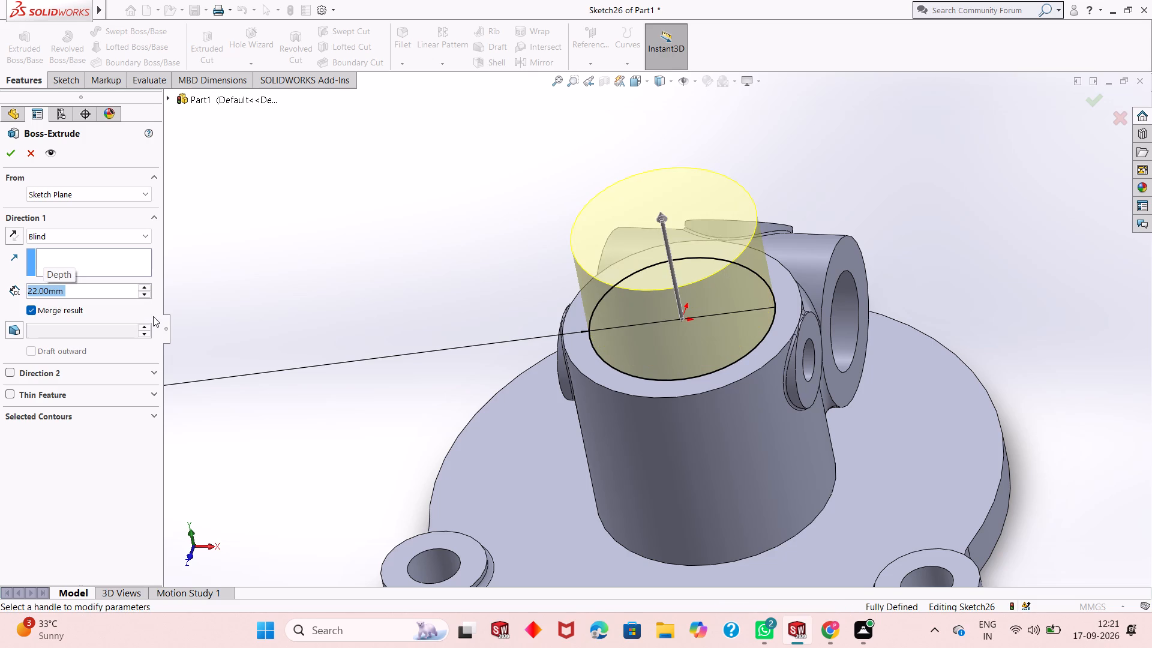
pyautogui.click(14, 155)
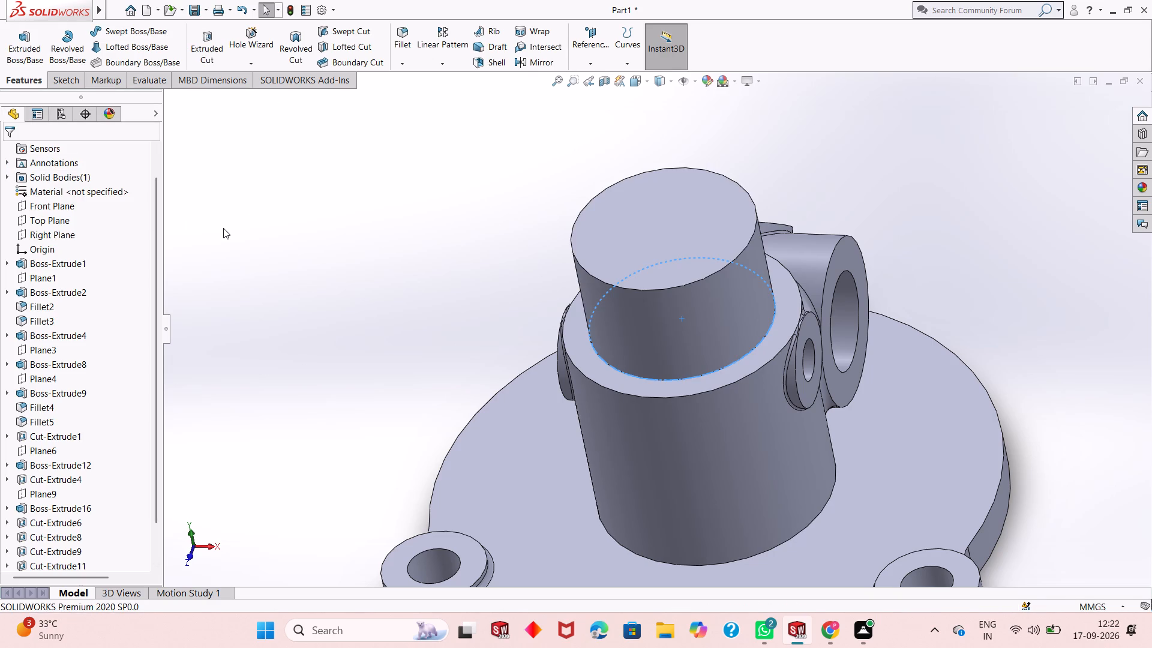
pyautogui.click(535, 291)
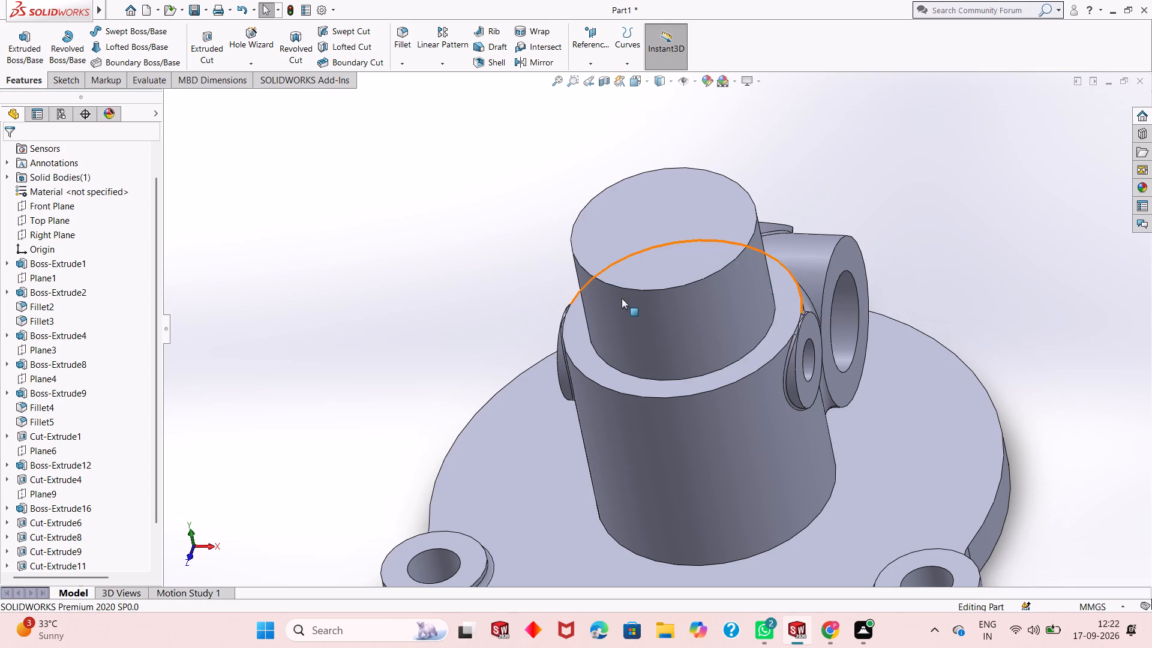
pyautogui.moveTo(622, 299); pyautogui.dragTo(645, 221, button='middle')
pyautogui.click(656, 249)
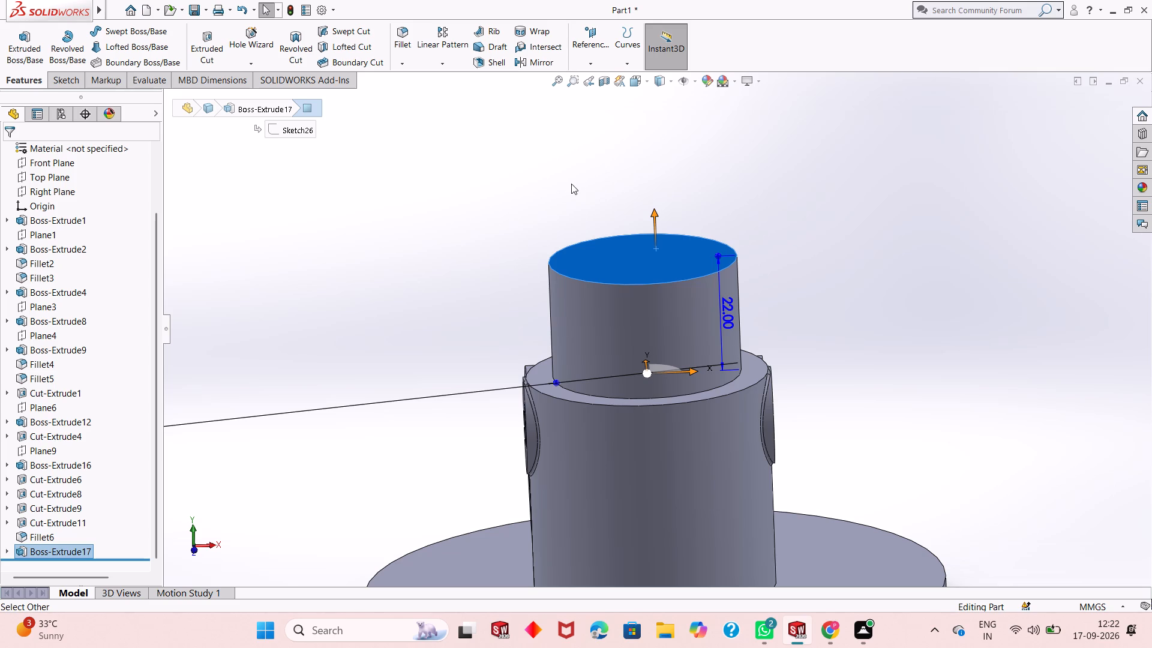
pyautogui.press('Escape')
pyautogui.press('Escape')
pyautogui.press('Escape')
# Define a new reference plane parallel to the Top Plane with a 73 mm offset.
pyautogui.click(586, 59)
pyautogui.click(604, 79)
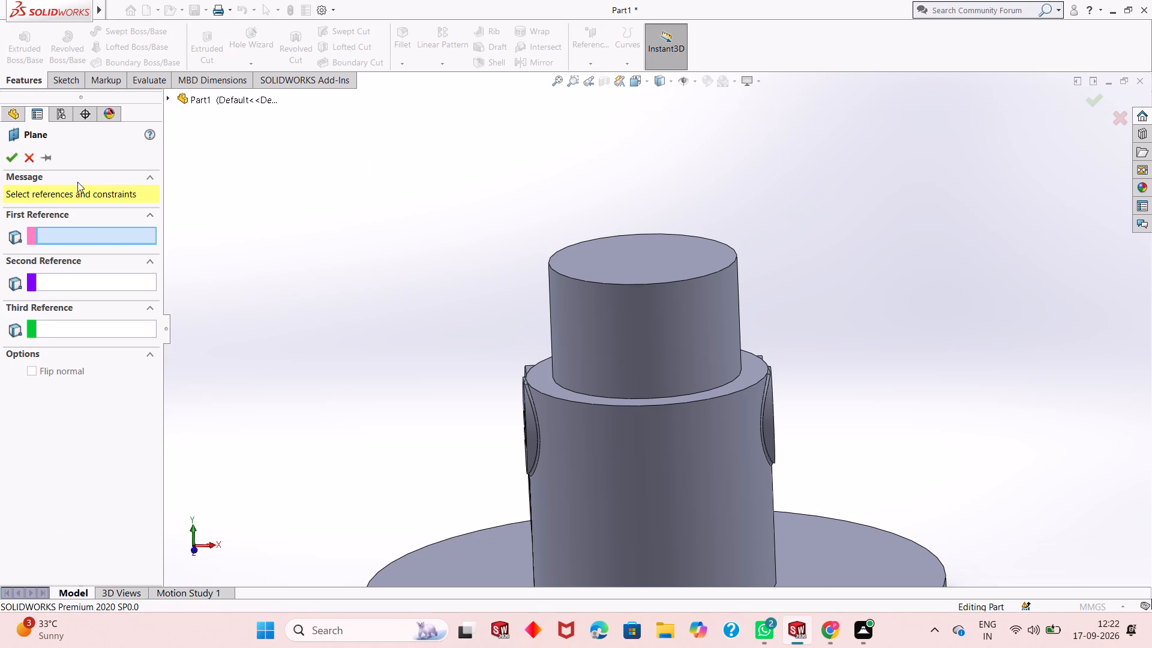
pyautogui.click(205, 101)
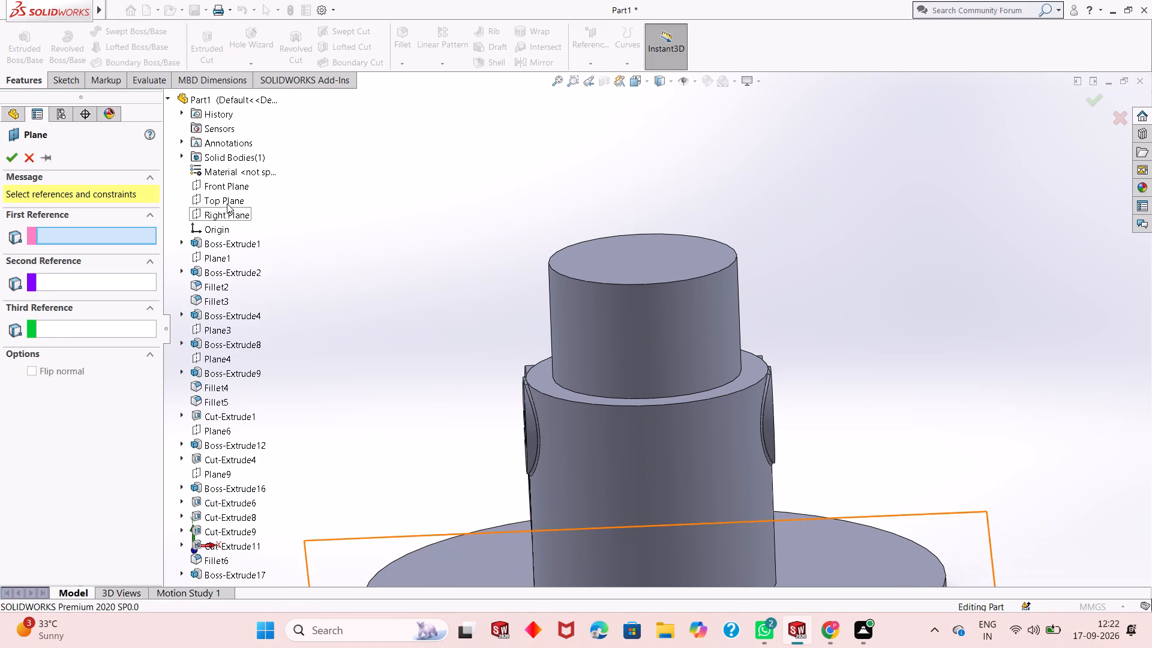
pyautogui.click(227, 203)
pyautogui.moveTo(376, 358); pyautogui.dragTo(407, 314, button='middle')
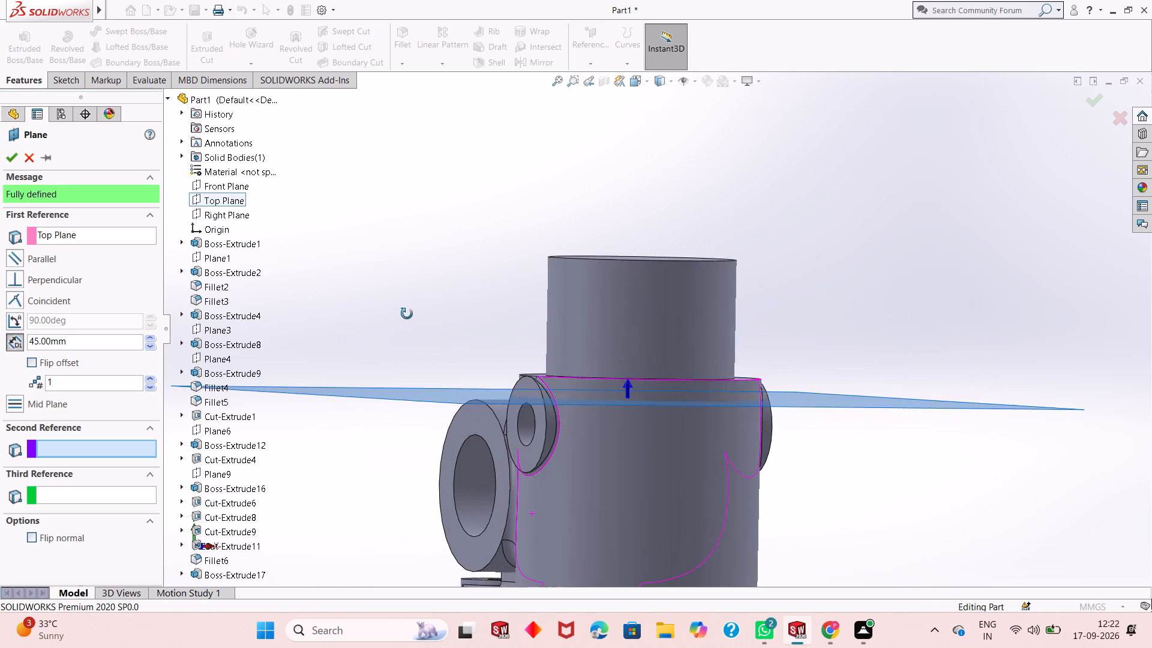
pyautogui.moveTo(407, 314); pyautogui.dragTo(407, 313, button='middle')
pyautogui.scroll(2, 408, 313)
pyautogui.doubleClick(95, 340)
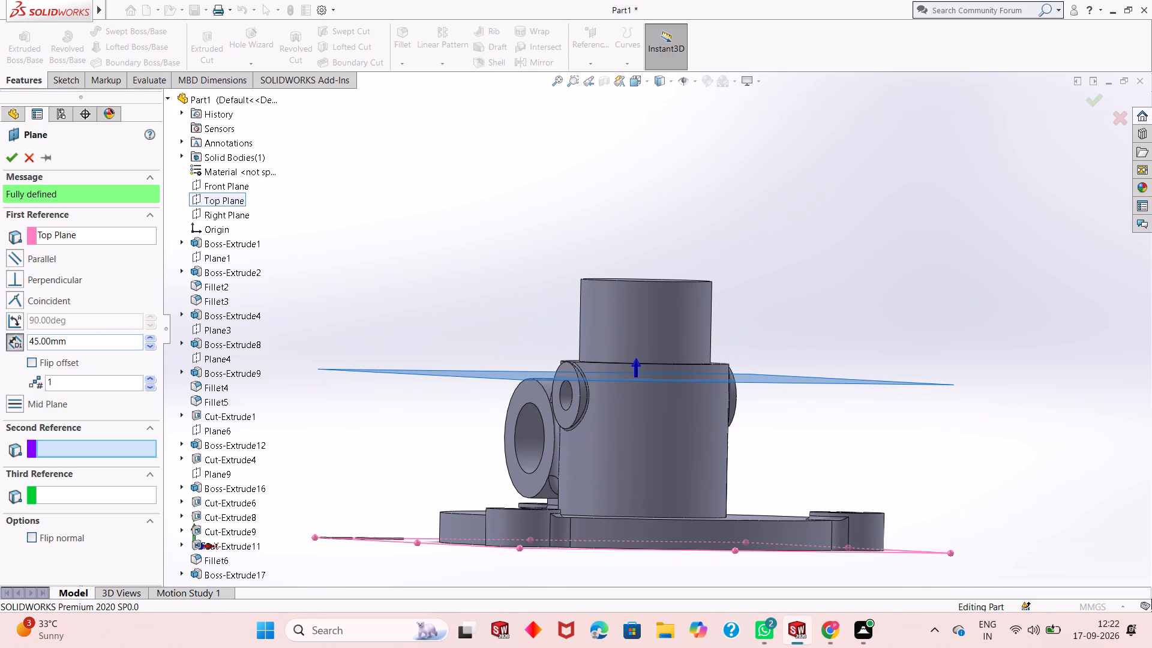
pyautogui.press('7')
pyautogui.press('3')
pyautogui.press('Return')
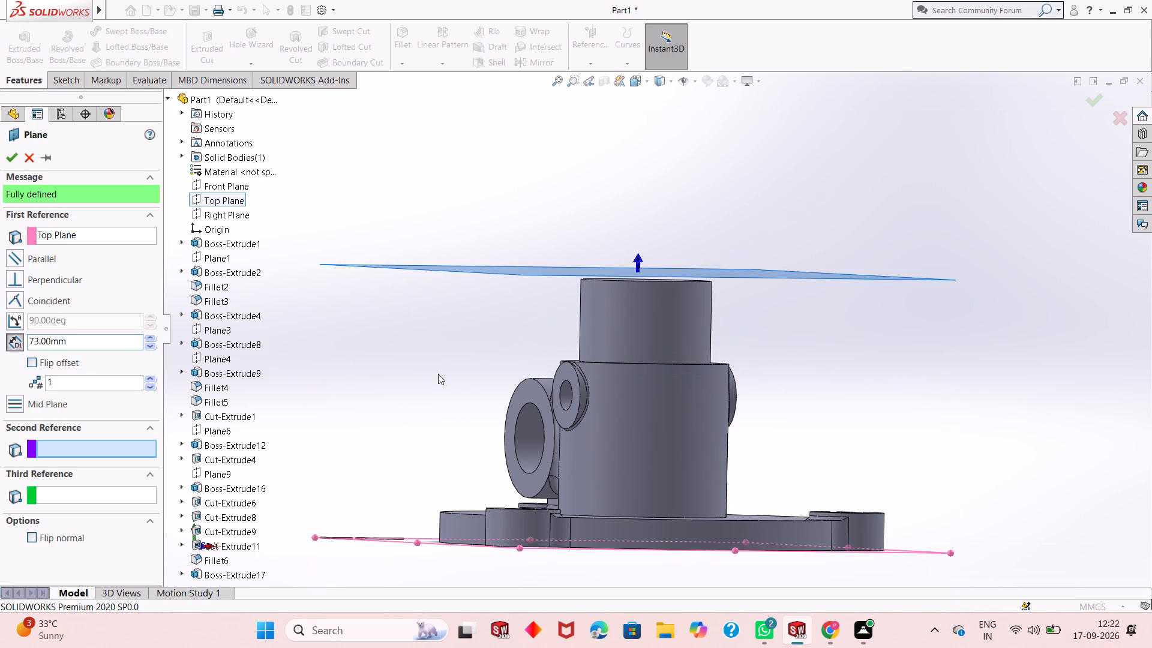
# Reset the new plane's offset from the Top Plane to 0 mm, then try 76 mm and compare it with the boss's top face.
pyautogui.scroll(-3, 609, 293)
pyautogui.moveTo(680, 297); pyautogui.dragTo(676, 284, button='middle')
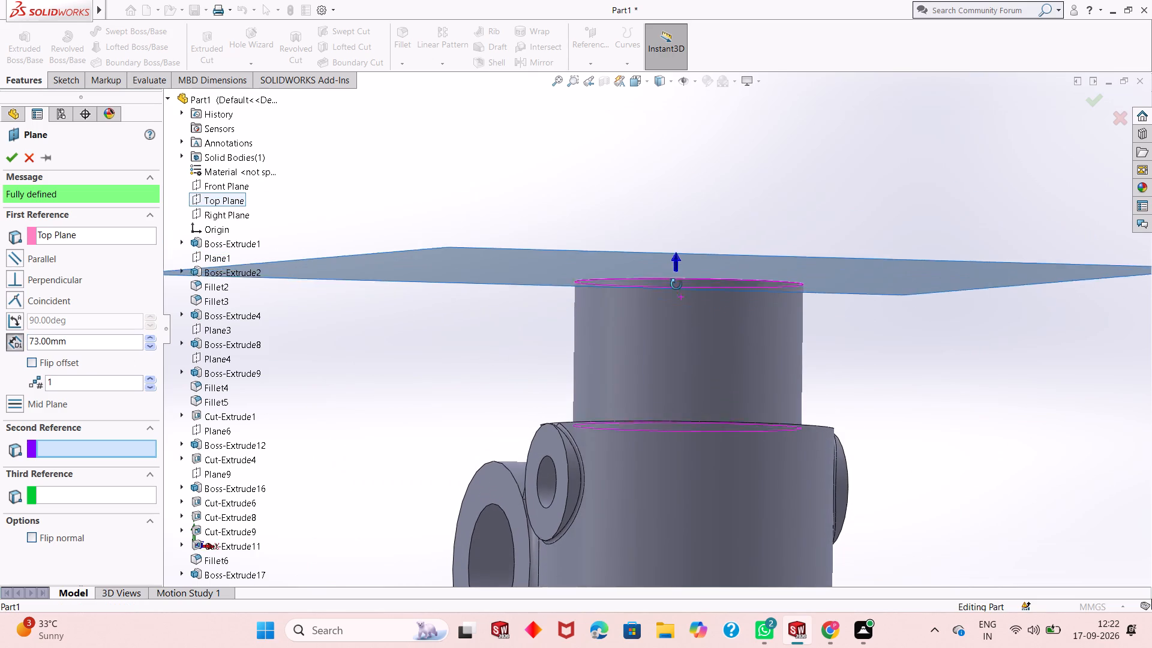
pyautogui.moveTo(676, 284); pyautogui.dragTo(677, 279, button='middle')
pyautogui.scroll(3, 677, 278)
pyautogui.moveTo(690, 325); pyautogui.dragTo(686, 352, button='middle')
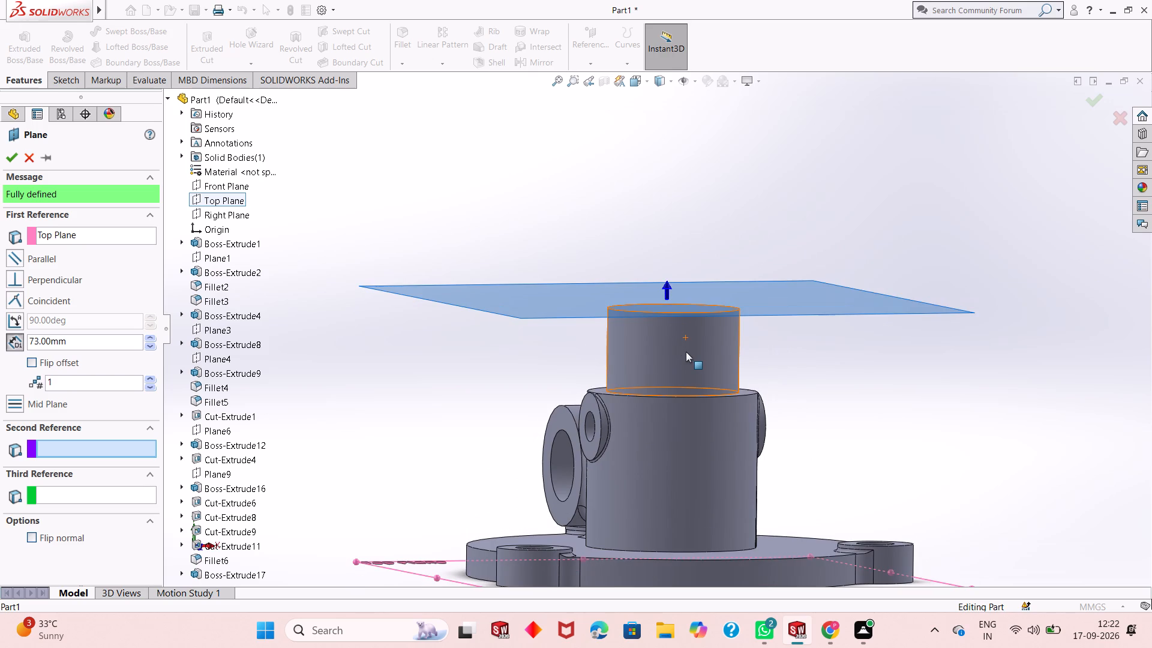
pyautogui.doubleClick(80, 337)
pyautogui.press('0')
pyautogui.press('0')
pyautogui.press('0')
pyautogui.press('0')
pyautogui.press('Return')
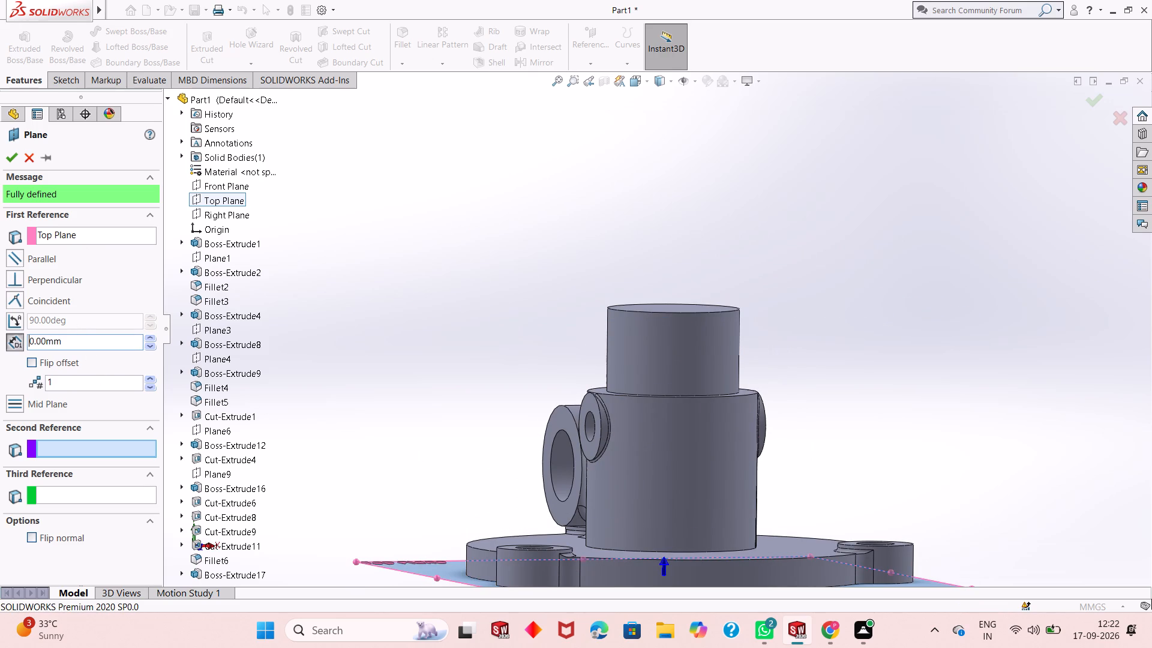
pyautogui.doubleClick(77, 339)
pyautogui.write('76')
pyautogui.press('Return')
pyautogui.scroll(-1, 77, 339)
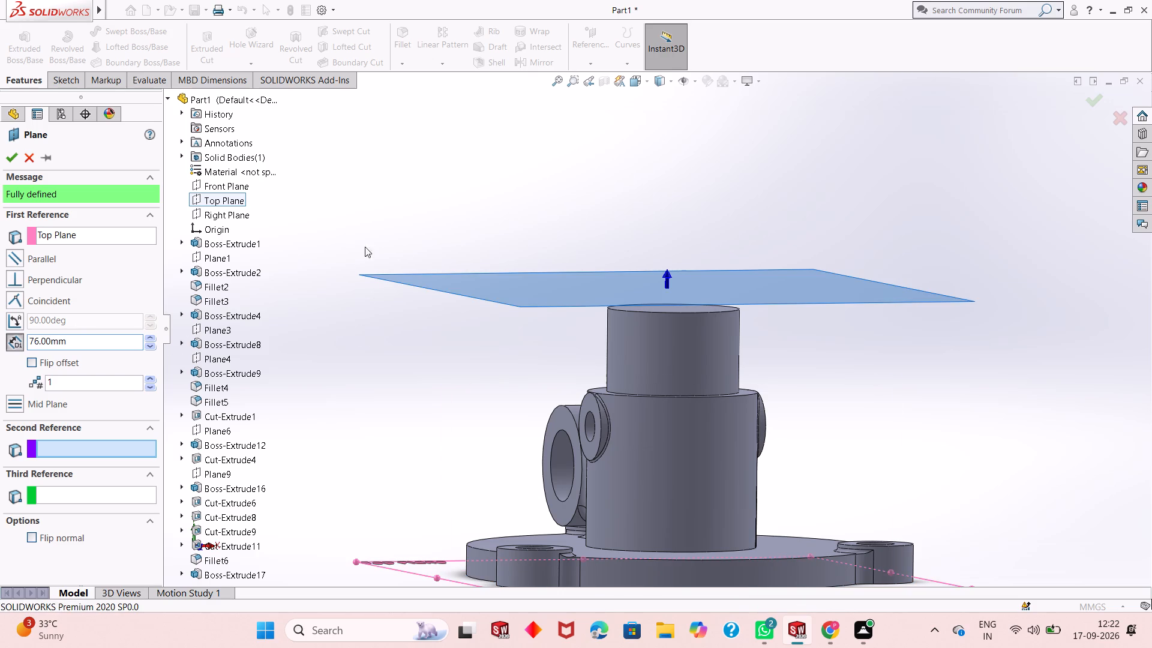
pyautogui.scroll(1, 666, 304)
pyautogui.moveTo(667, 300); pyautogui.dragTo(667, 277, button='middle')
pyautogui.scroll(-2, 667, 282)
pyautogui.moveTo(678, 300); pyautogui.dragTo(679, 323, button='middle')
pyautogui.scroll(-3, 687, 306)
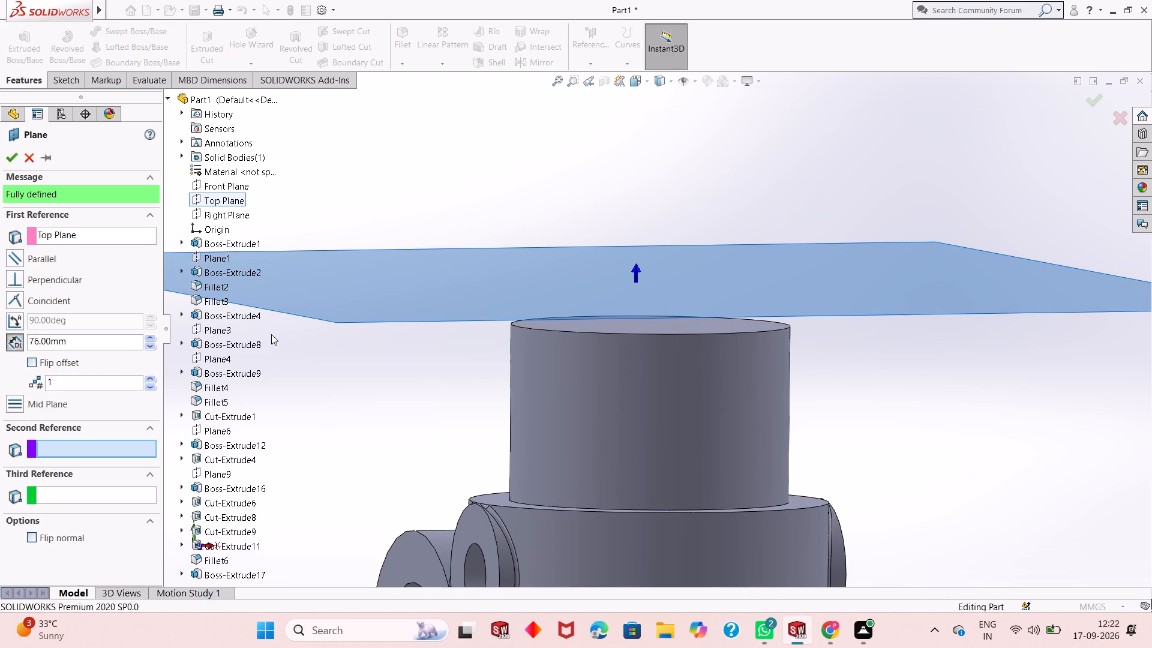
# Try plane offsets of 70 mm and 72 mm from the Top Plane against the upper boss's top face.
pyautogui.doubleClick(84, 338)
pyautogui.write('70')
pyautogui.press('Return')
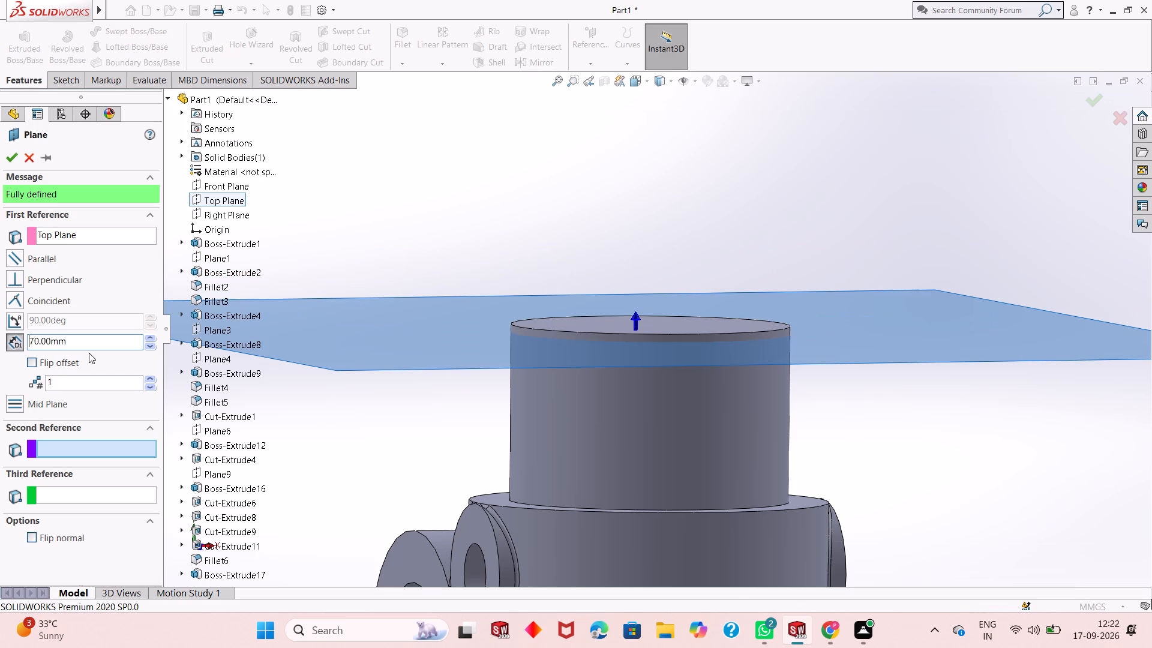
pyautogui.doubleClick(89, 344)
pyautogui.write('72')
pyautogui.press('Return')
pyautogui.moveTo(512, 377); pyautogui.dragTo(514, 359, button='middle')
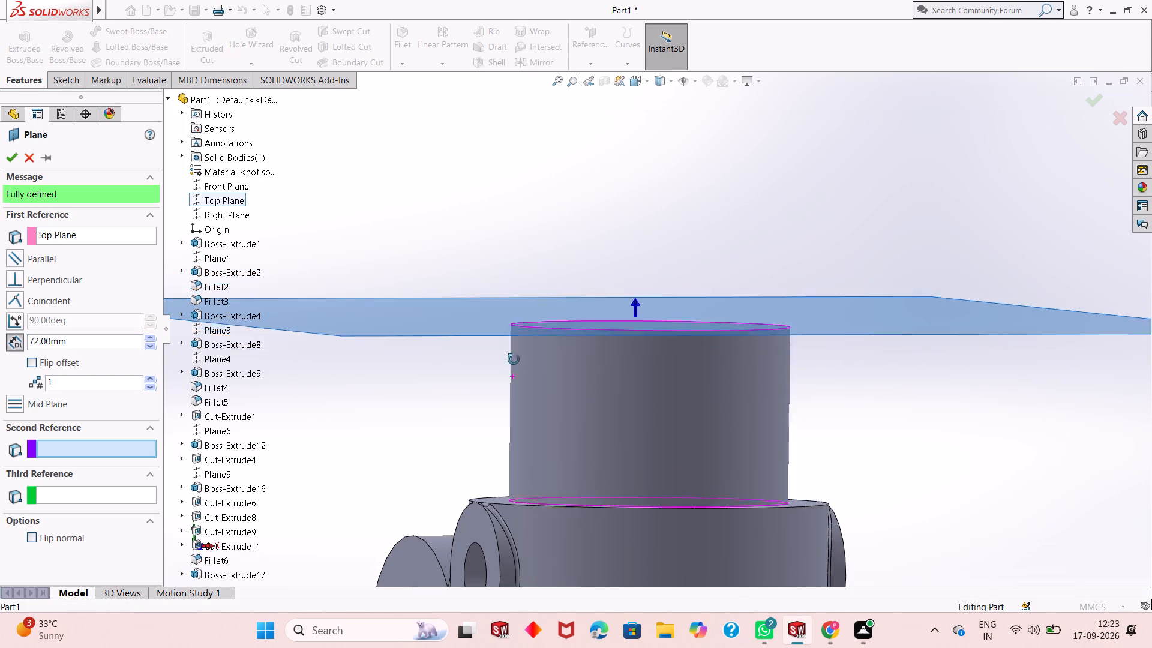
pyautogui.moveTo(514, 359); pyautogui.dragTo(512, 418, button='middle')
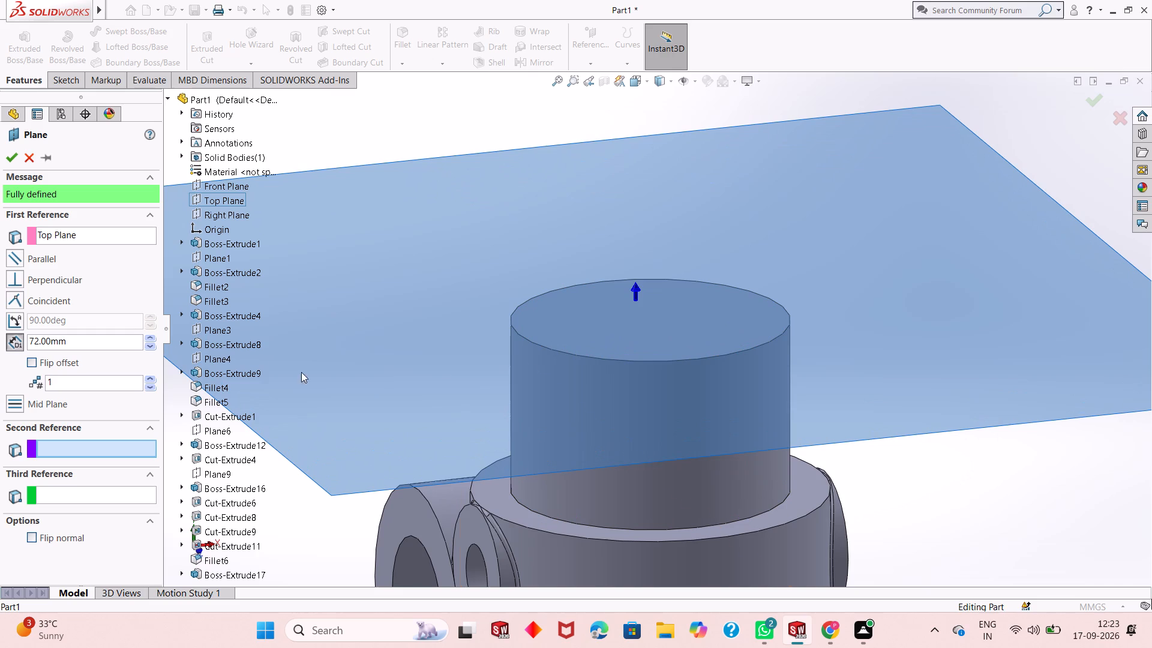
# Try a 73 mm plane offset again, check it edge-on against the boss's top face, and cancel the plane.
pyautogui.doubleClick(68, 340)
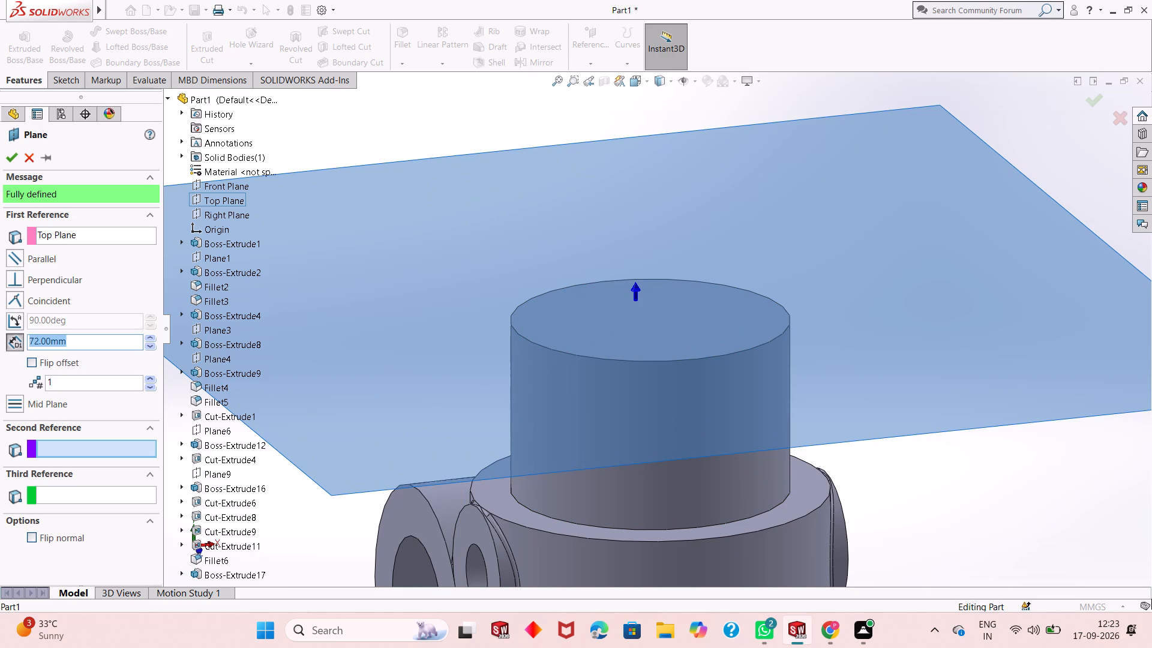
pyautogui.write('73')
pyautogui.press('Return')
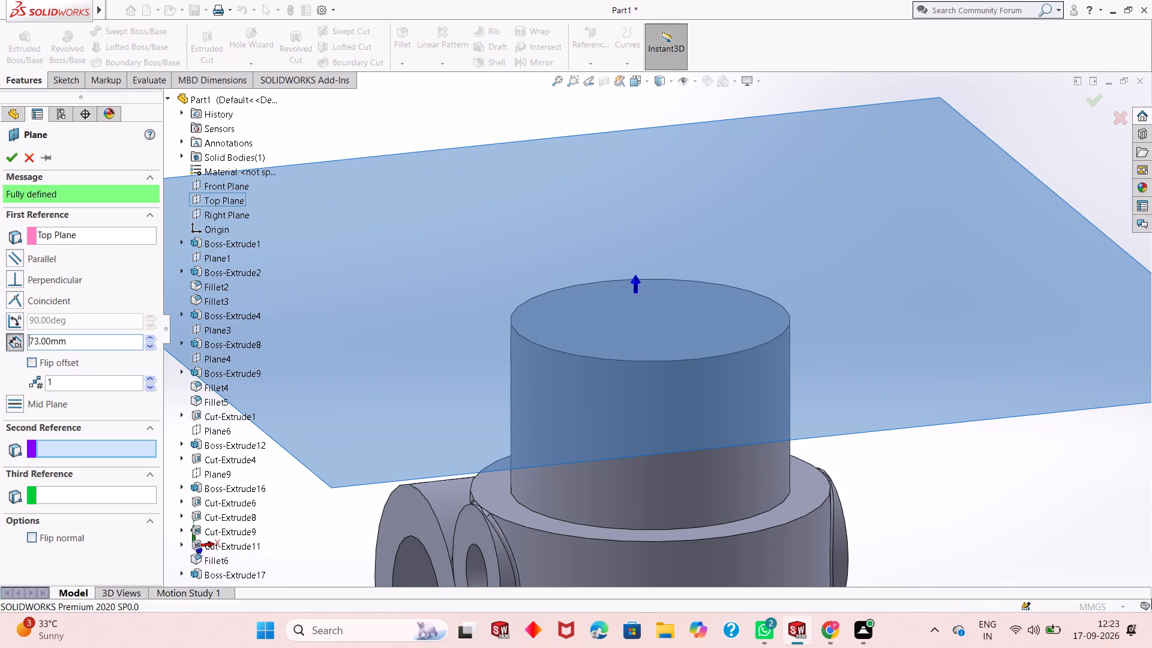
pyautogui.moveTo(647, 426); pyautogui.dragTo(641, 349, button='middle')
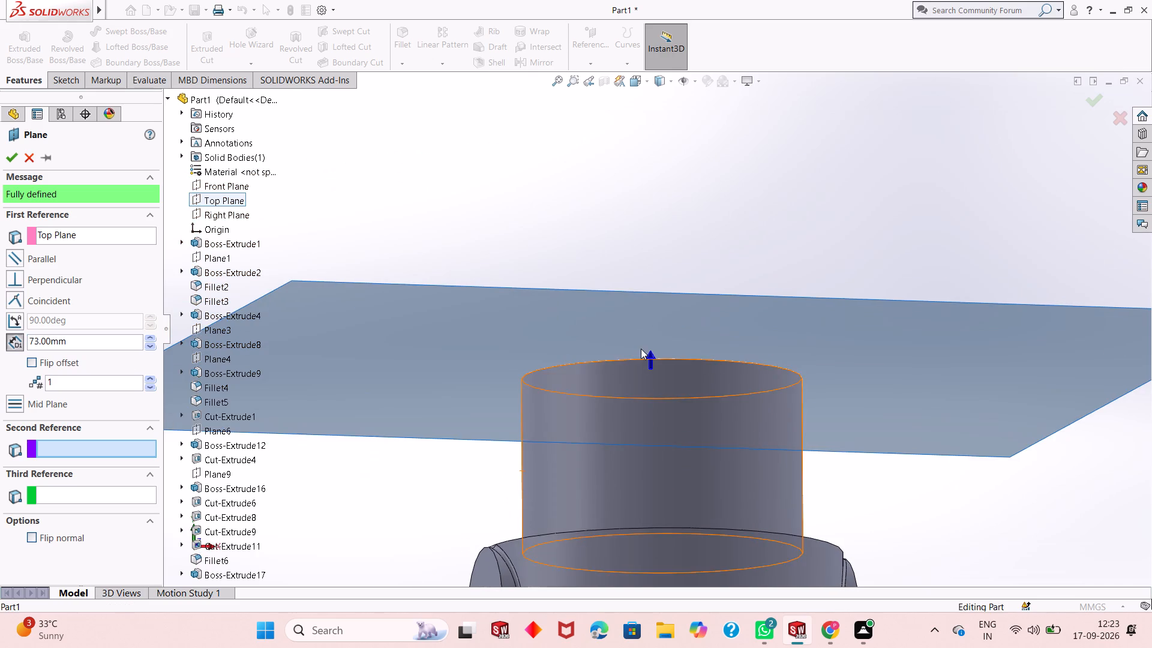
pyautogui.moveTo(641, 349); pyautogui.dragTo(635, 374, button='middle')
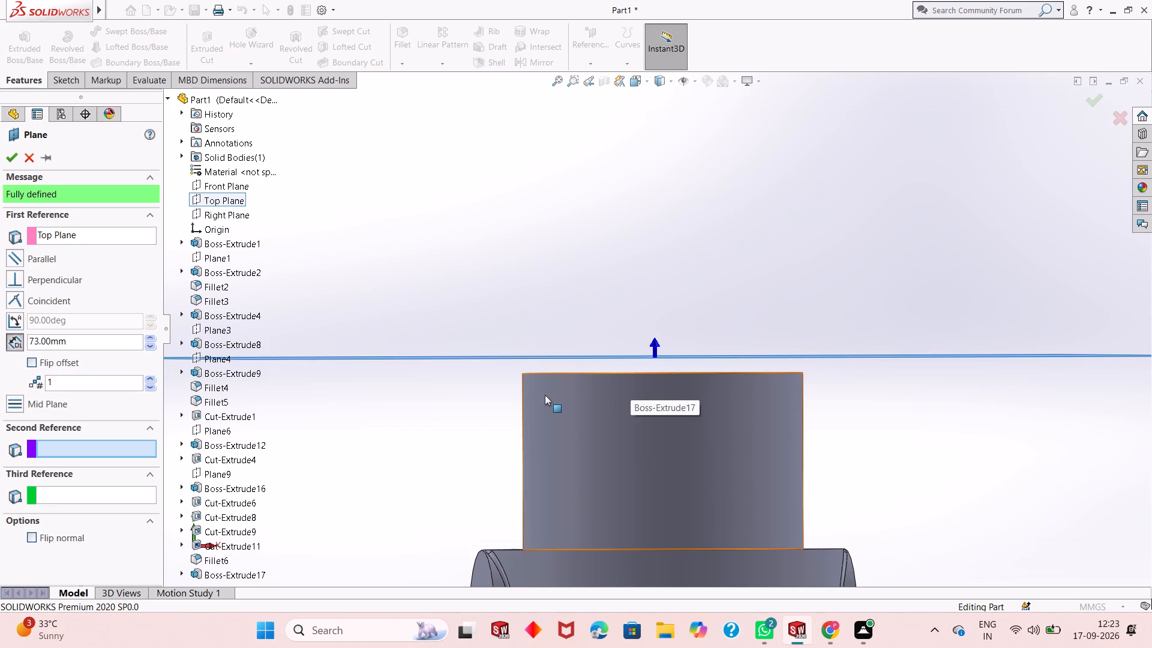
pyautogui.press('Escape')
# Edit the upper boss extrusion on the vertical cylinder and set its blind depth to 23 mm.
pyautogui.scroll(3, 581, 428)
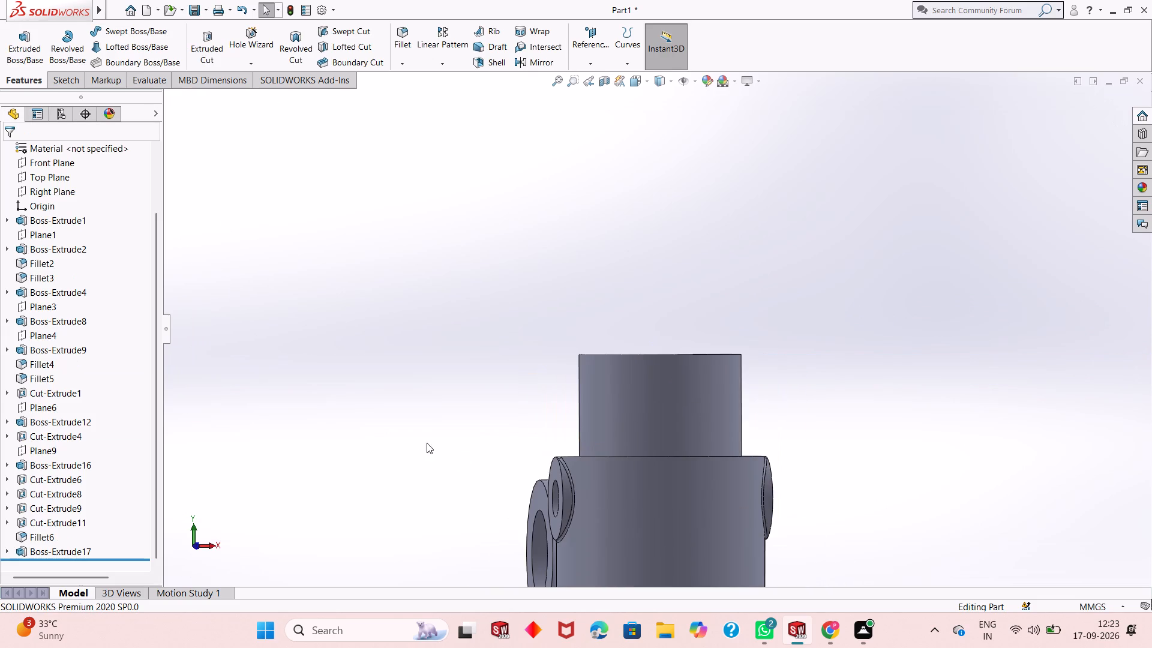
pyautogui.scroll(-9, 102, 466)
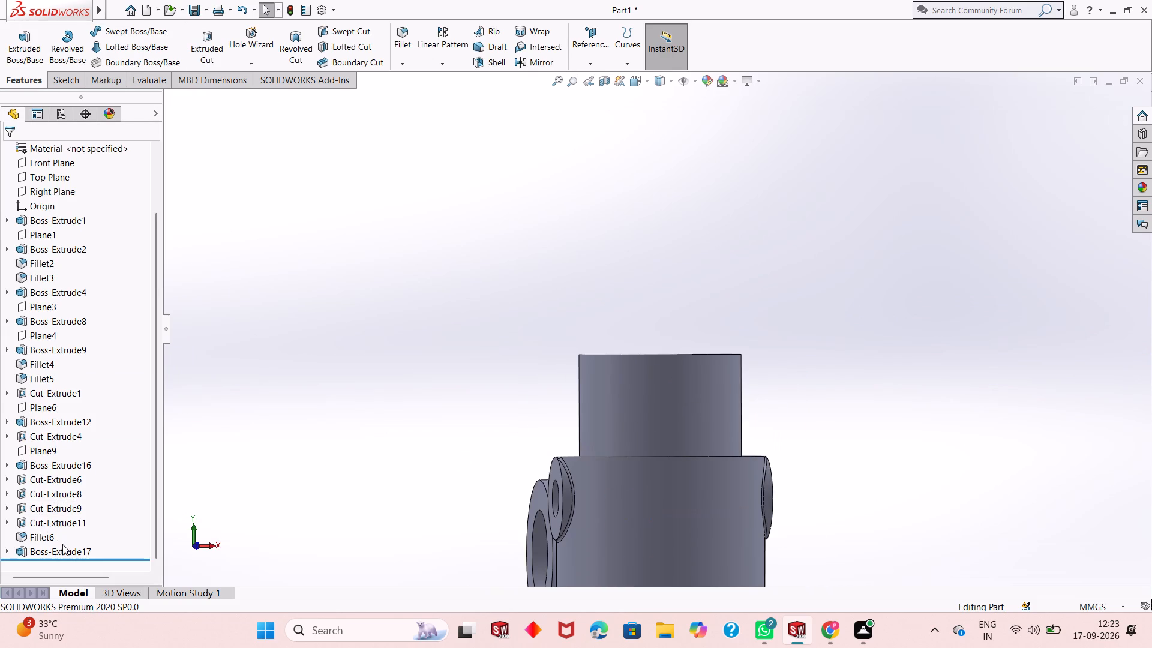
pyautogui.click(67, 547)
pyautogui.click(77, 515)
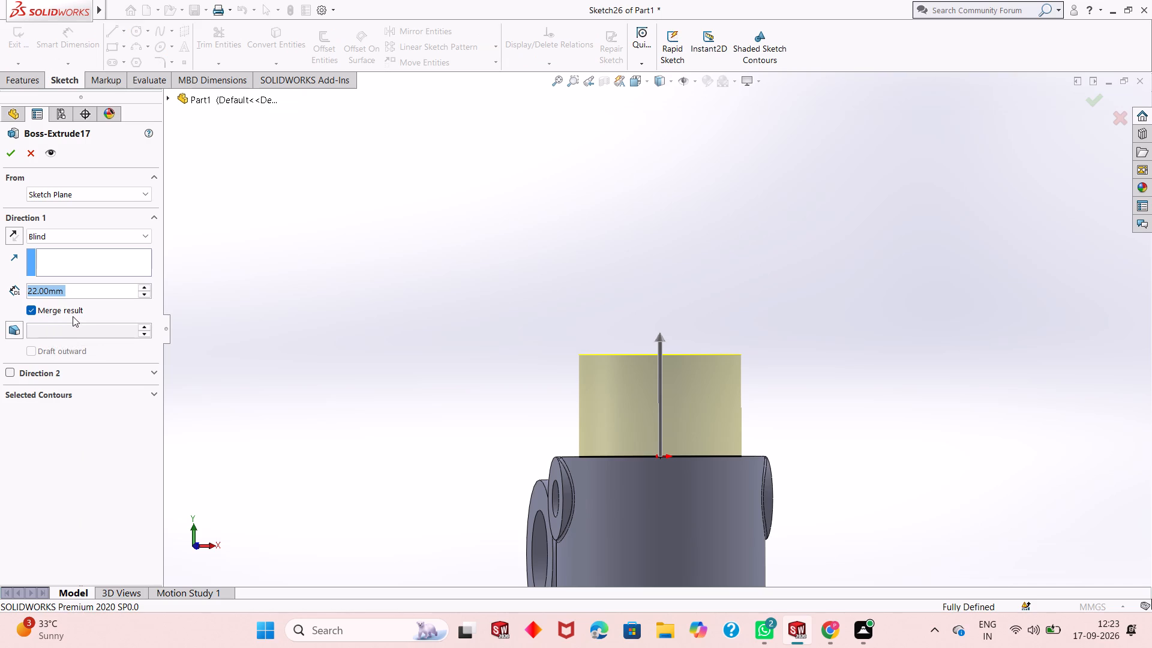
pyautogui.write('23')
pyautogui.press('Return')
pyautogui.scroll(1, 73, 316)
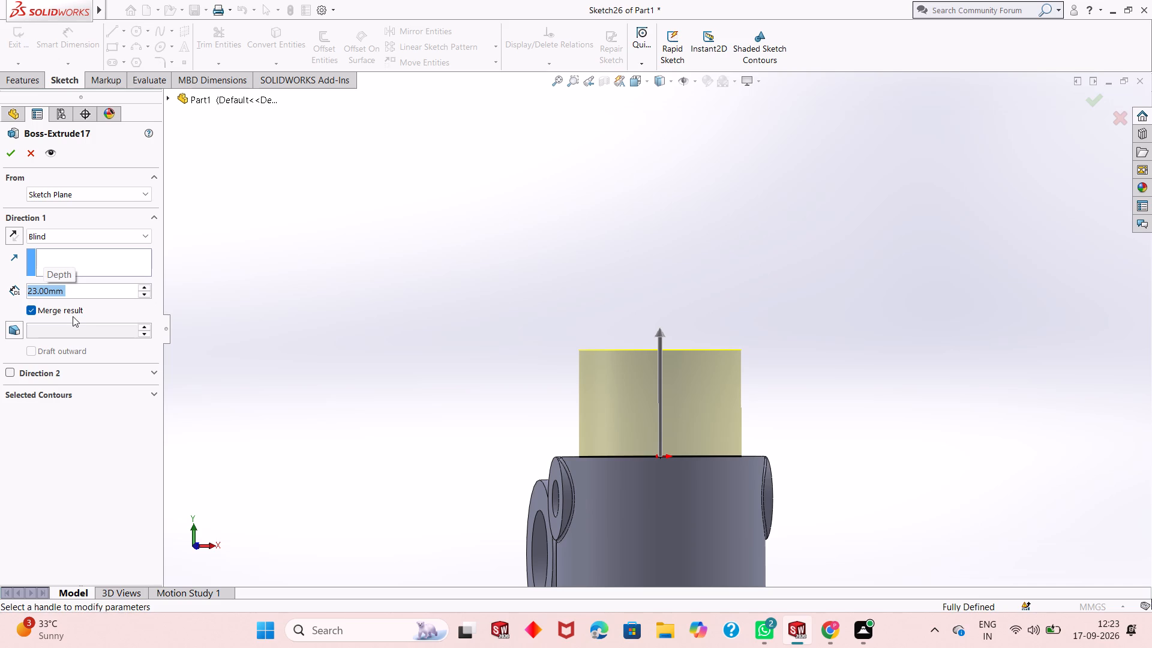
pyautogui.scroll(1, 73, 316)
pyautogui.click(8, 148)
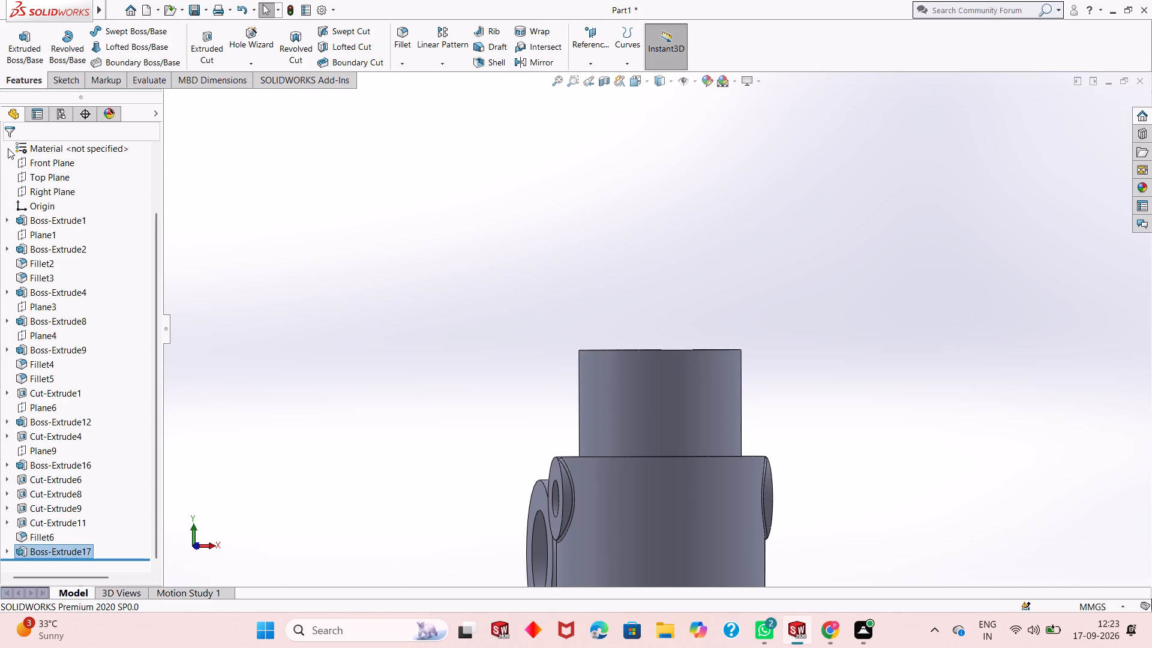
# Start a new reference plane parallel to the Top Plane and set its offset to 73 mm.
pyautogui.scroll(-2, 8, 148)
pyautogui.scroll(-3, 392, 166)
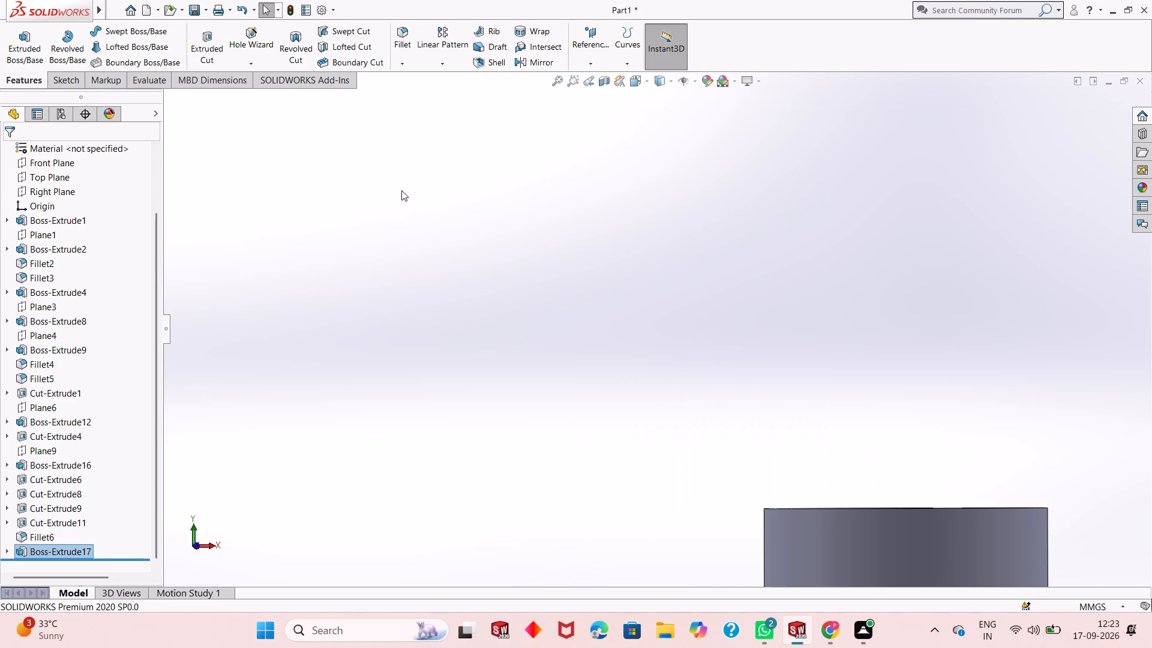
pyautogui.scroll(8, 421, 241)
pyautogui.scroll(-2, 828, 412)
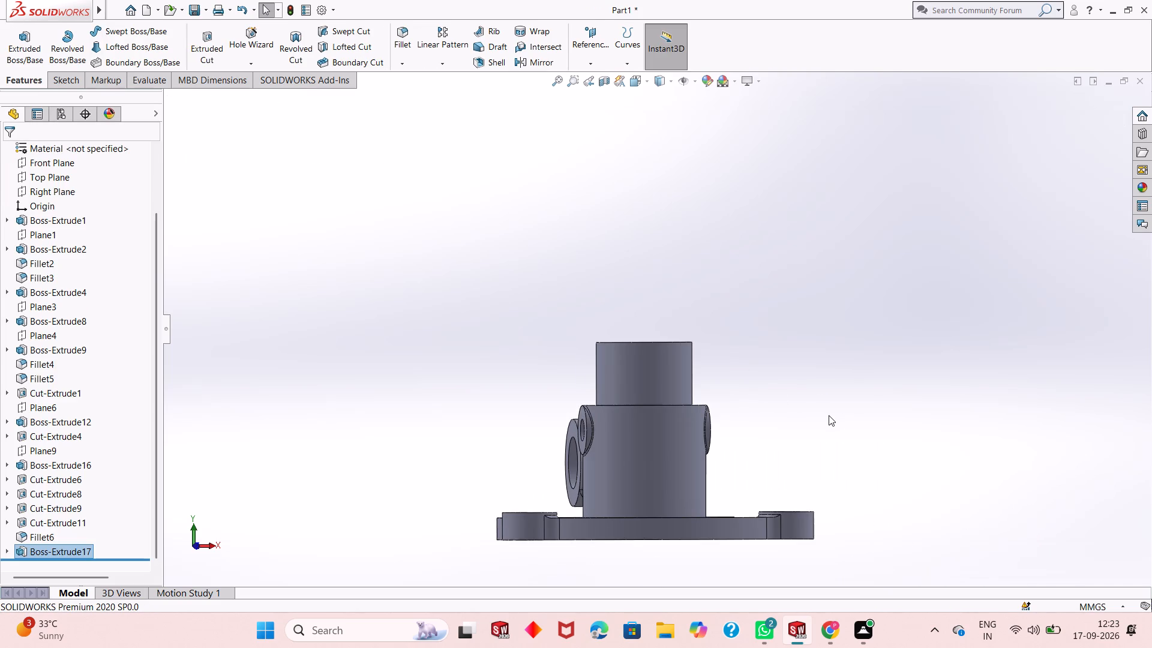
pyautogui.scroll(-1, 704, 410)
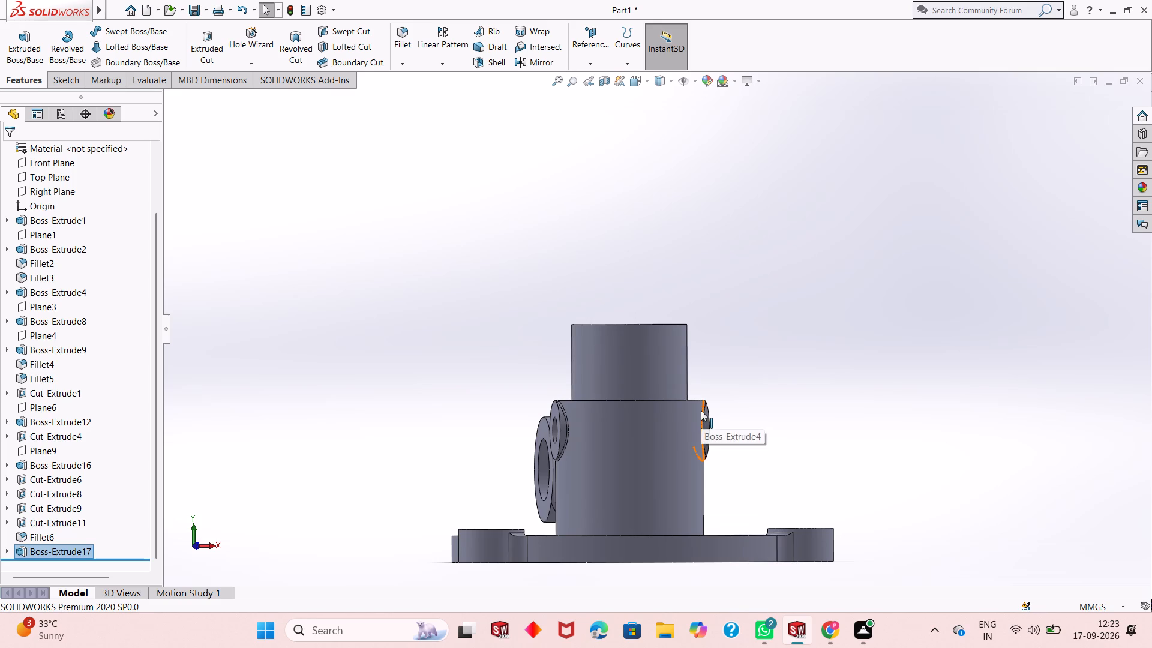
pyautogui.scroll(2, 682, 377)
pyautogui.moveTo(677, 342); pyautogui.dragTo(677, 379, button='middle')
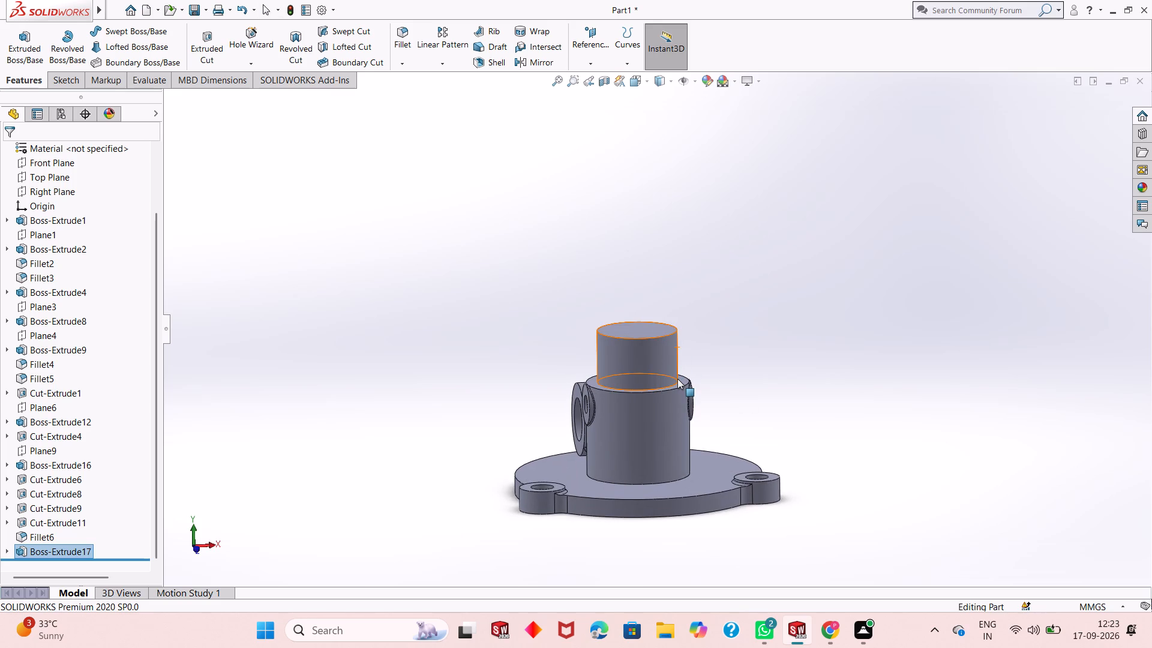
pyautogui.click(601, 54)
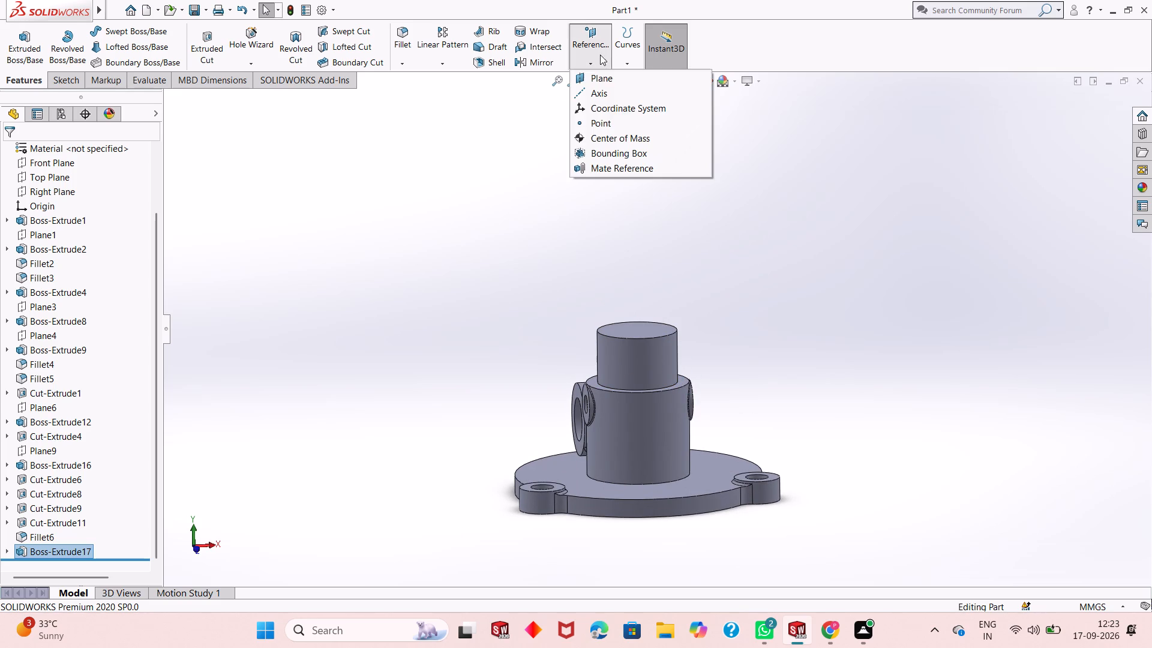
pyautogui.click(610, 73)
pyautogui.click(200, 101)
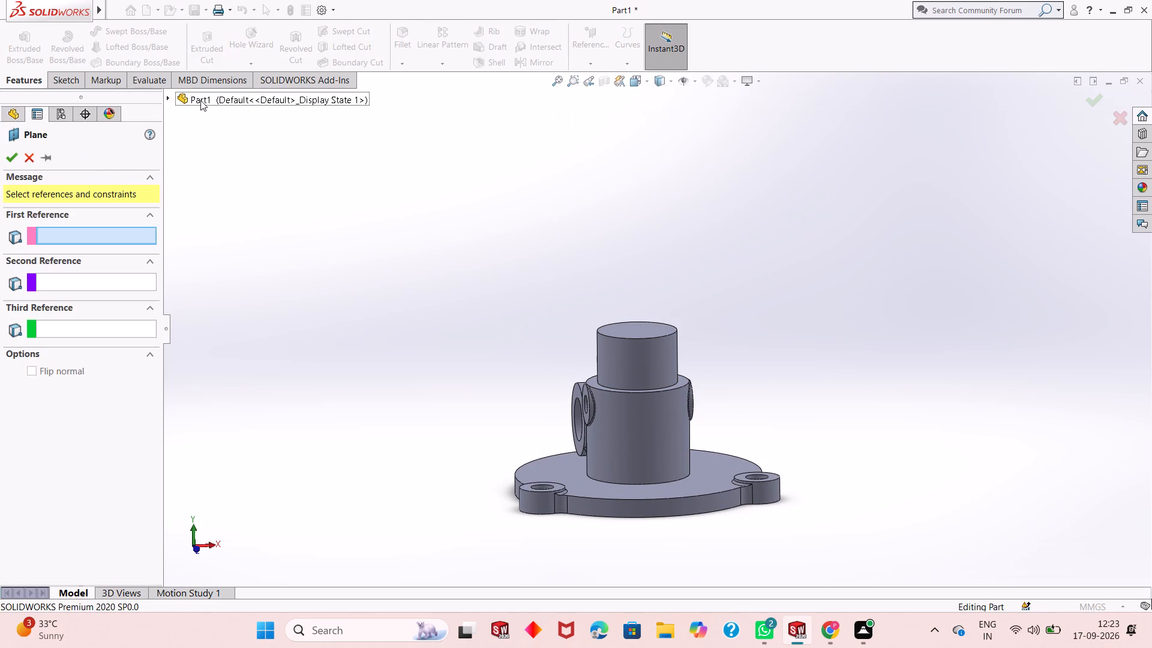
pyautogui.click(214, 95)
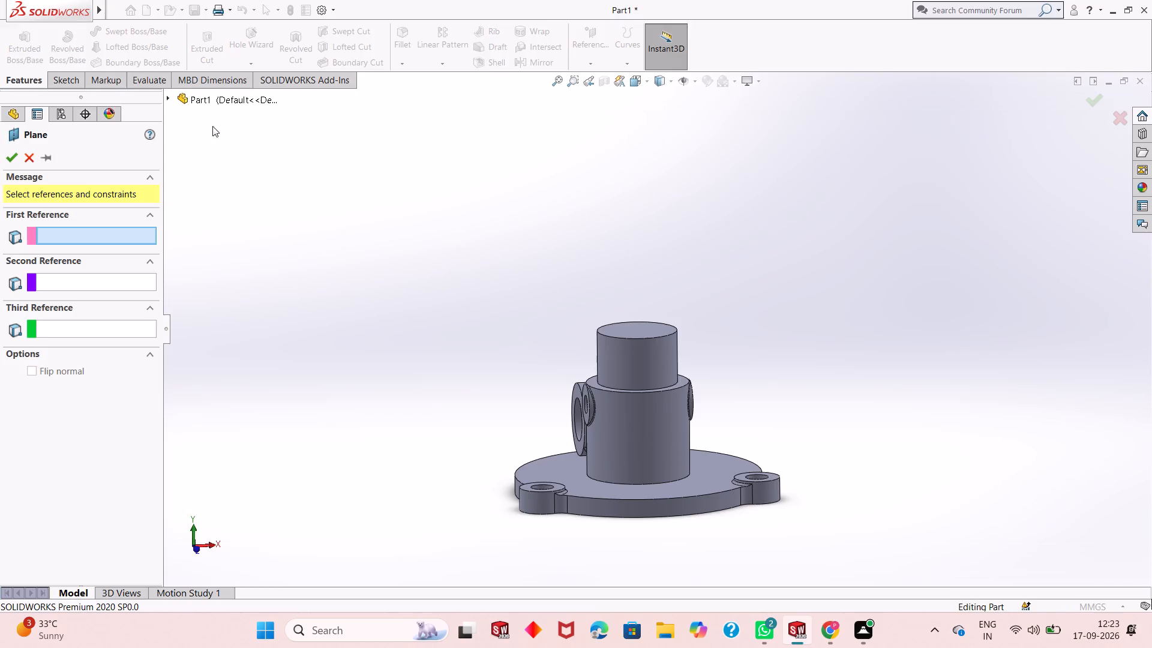
pyautogui.click(190, 102)
pyautogui.click(182, 100)
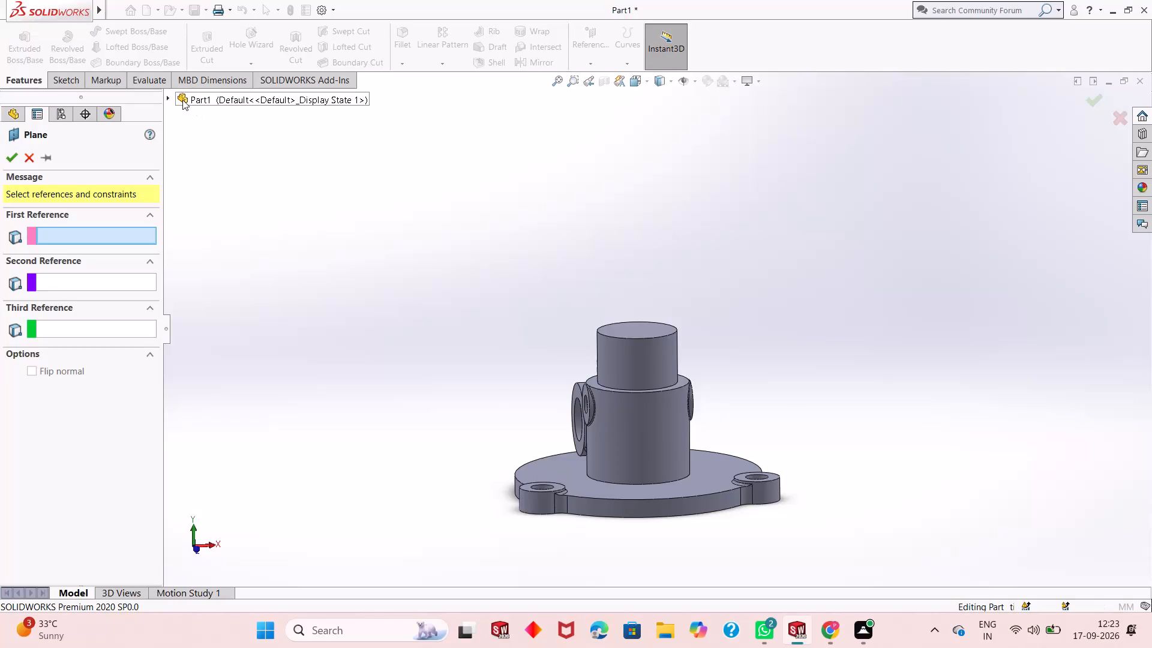
pyautogui.click(182, 100)
pyautogui.click(163, 98)
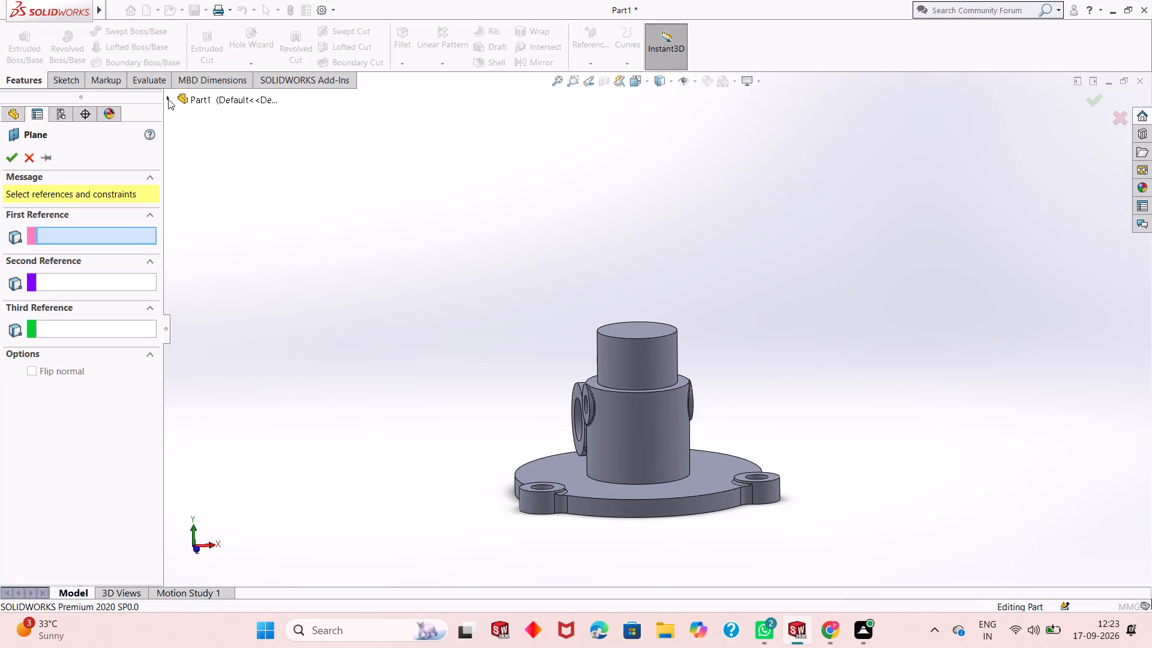
pyautogui.click(168, 99)
pyautogui.click(220, 199)
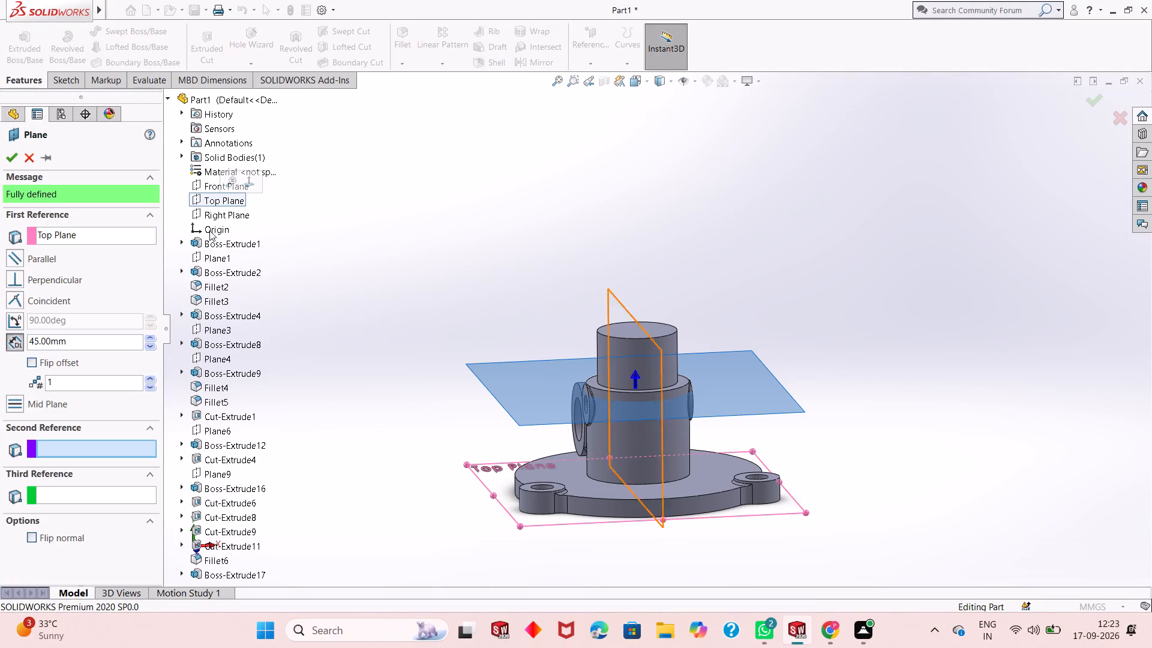
pyautogui.doubleClick(83, 339)
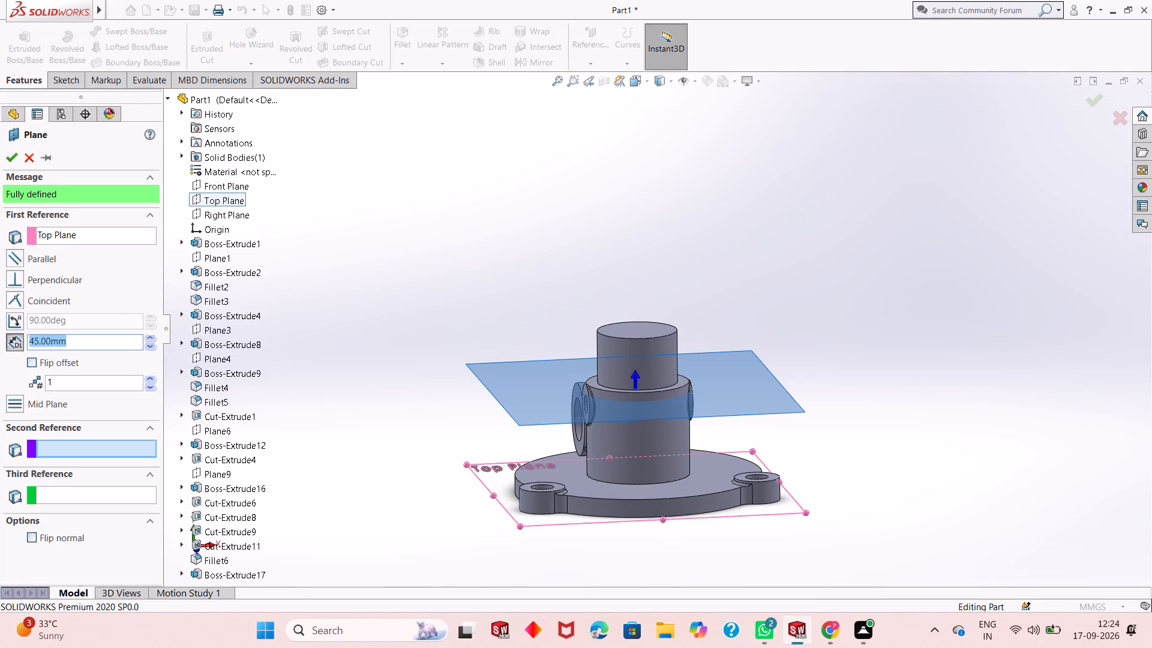
pyautogui.write('73')
pyautogui.press('Return')
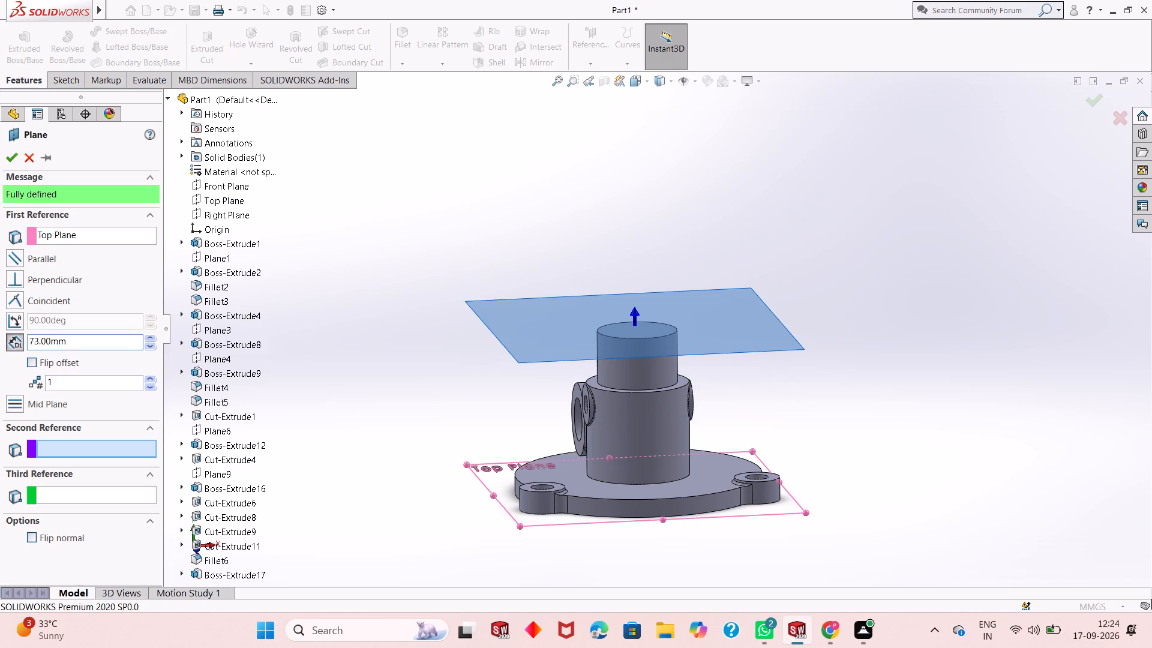
# Examine the previewed plane's height edge-on against the top face of the upper boss.
pyautogui.scroll(-4, 683, 348)
pyautogui.moveTo(591, 371); pyautogui.dragTo(591, 361, button='middle')
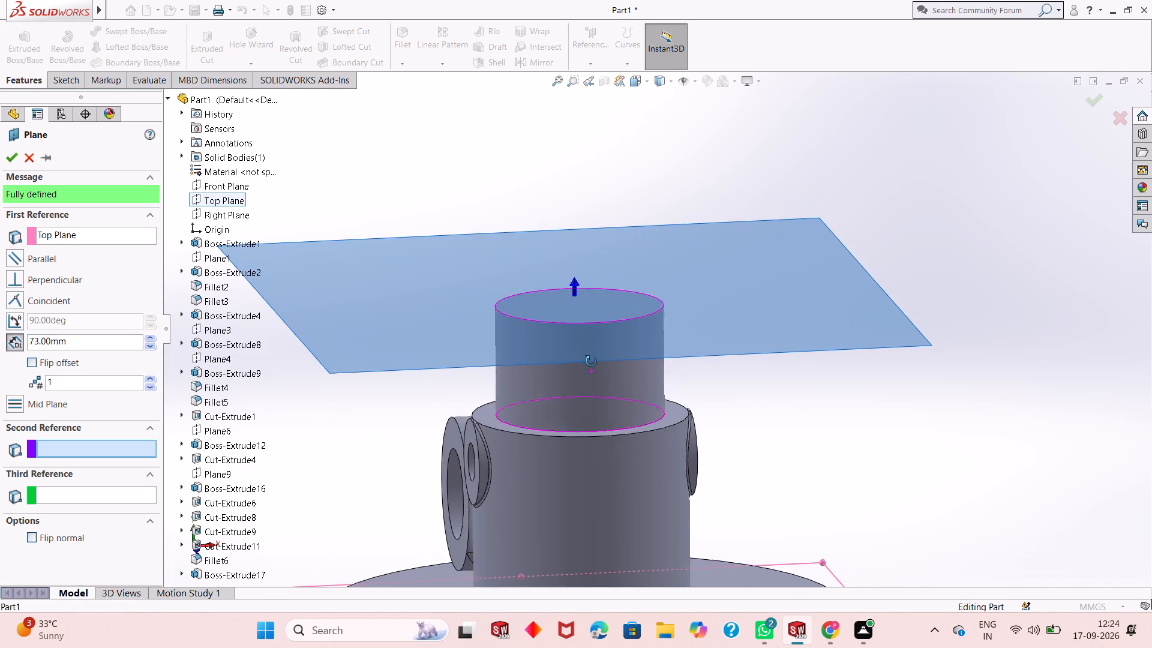
pyautogui.moveTo(591, 361); pyautogui.dragTo(593, 321, button='middle')
pyautogui.scroll(-3, 593, 320)
pyautogui.moveTo(593, 320); pyautogui.dragTo(594, 332, button='middle')
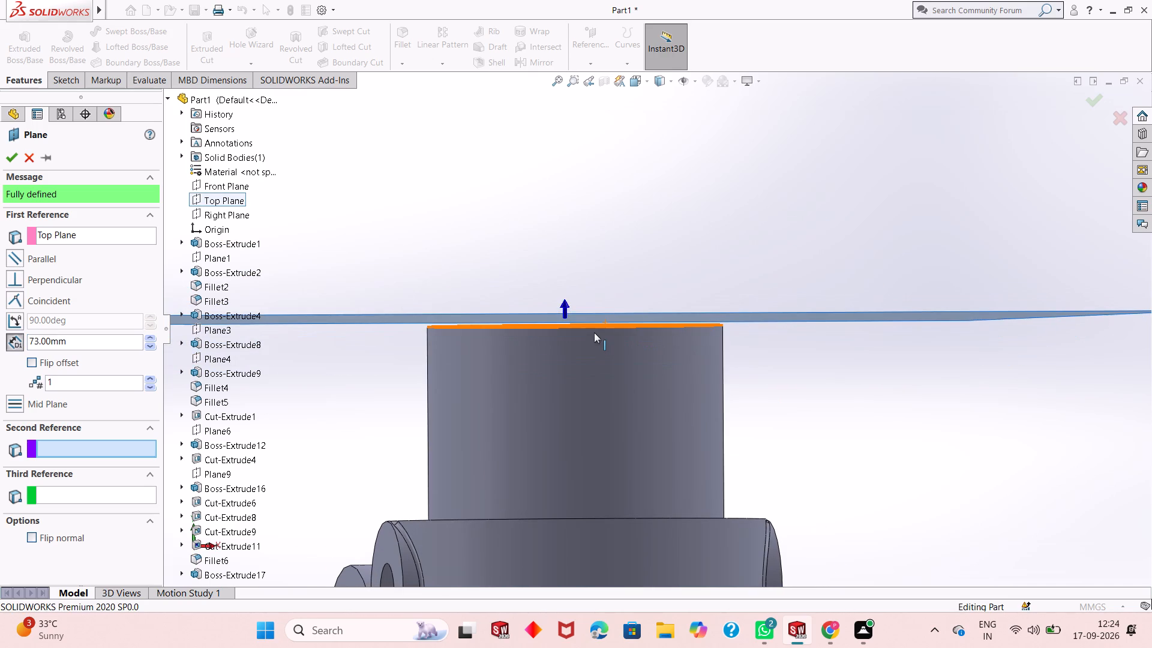
pyautogui.middleClick(594, 333)
pyautogui.scroll(-5, 594, 321)
pyautogui.middleClick(594, 338)
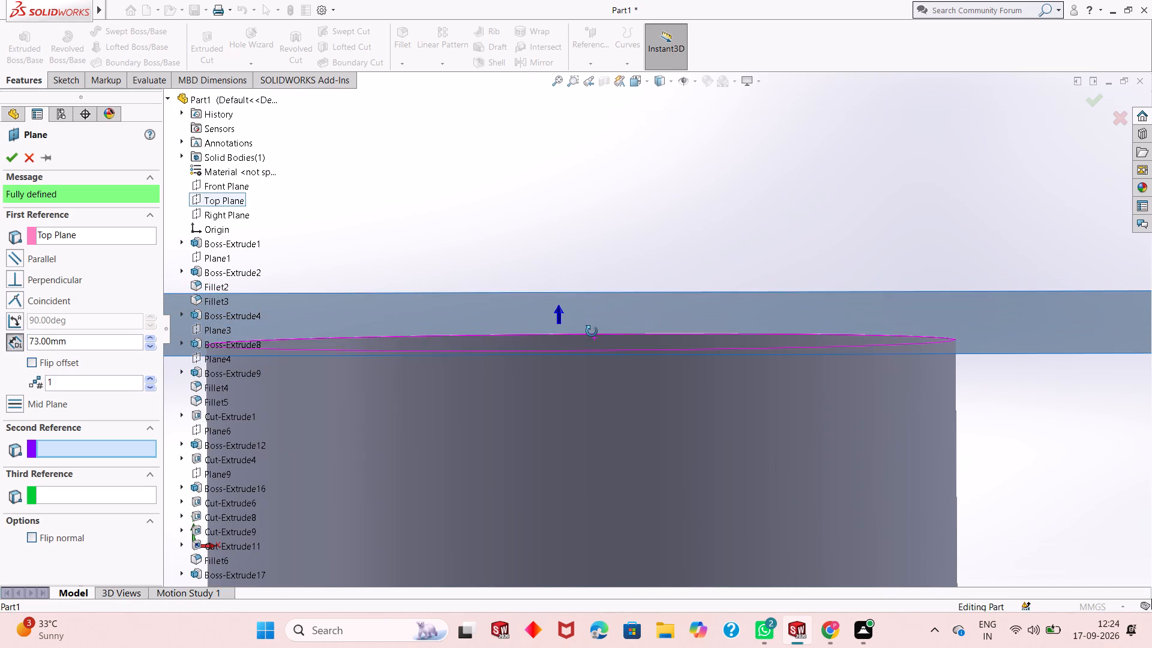
pyautogui.scroll(2, 584, 343)
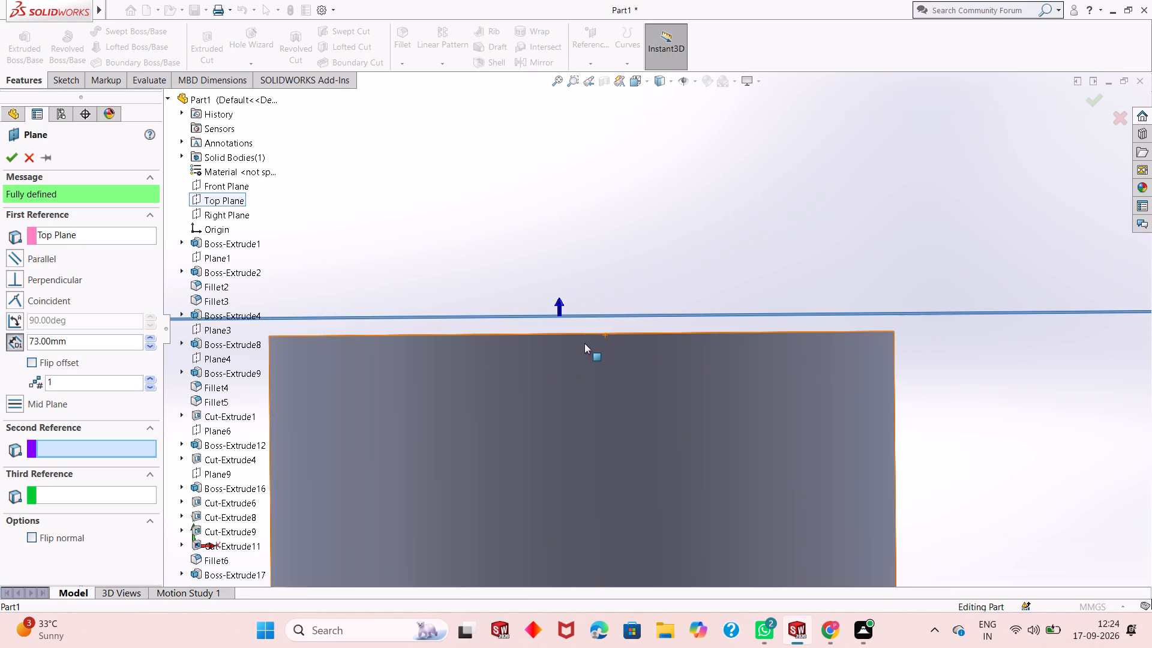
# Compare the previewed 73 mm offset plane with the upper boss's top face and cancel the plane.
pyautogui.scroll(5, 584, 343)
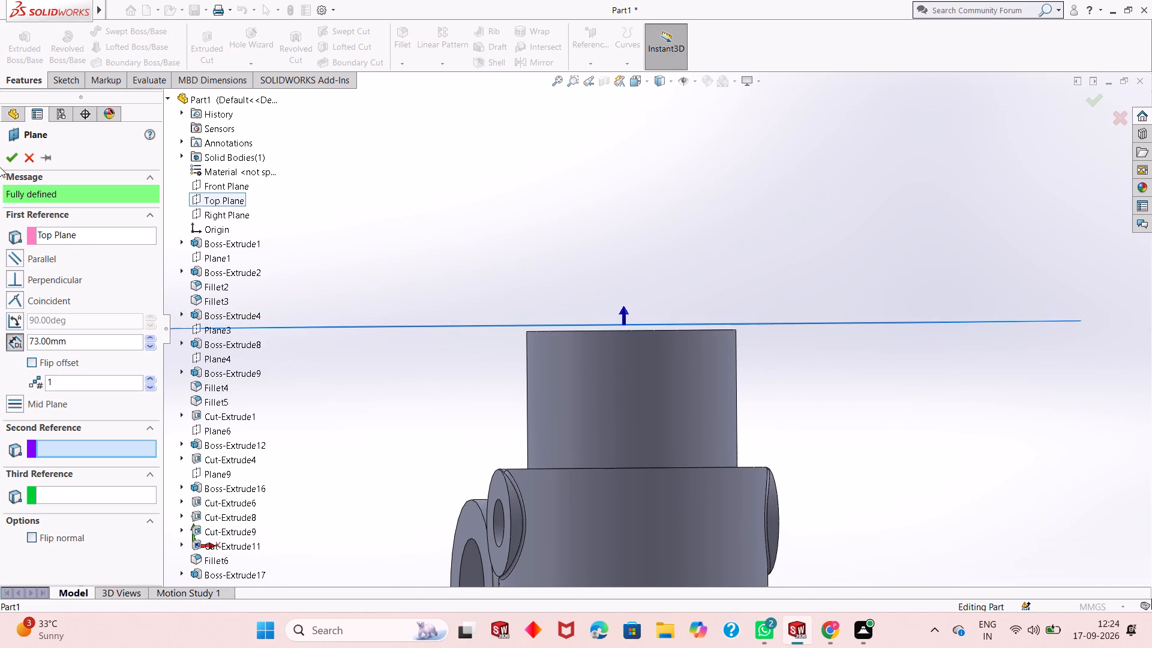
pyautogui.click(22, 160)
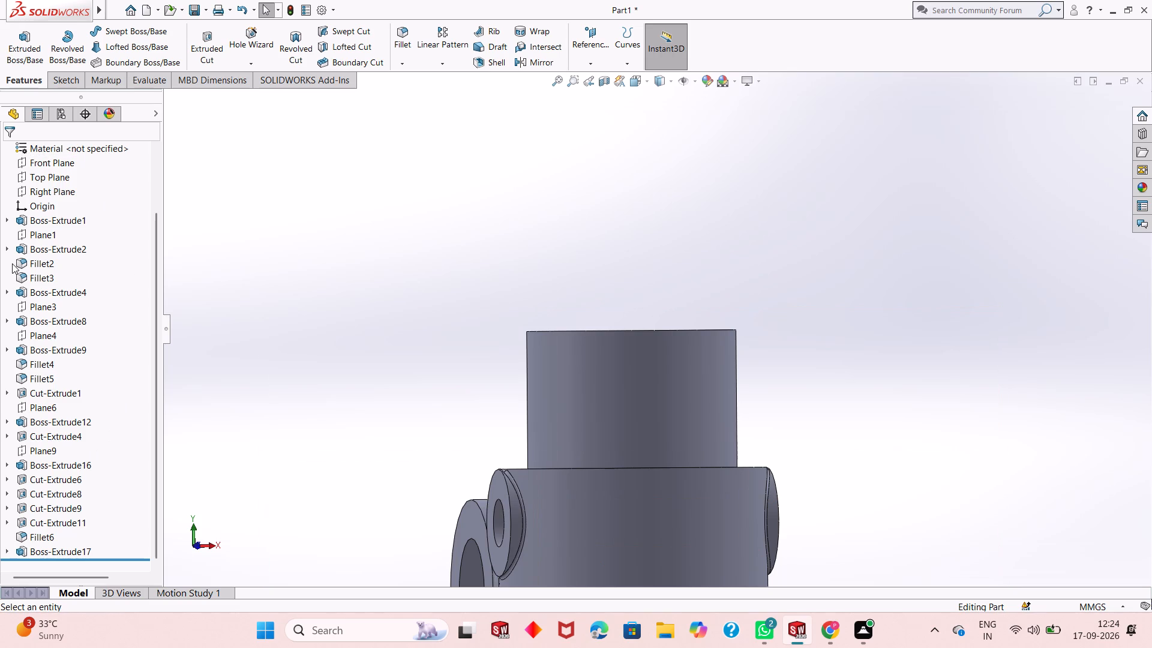
# Edit the upper boss extrusion on the vertical cylinder and set its blind depth to 24 mm.
pyautogui.scroll(3, 99, 420)
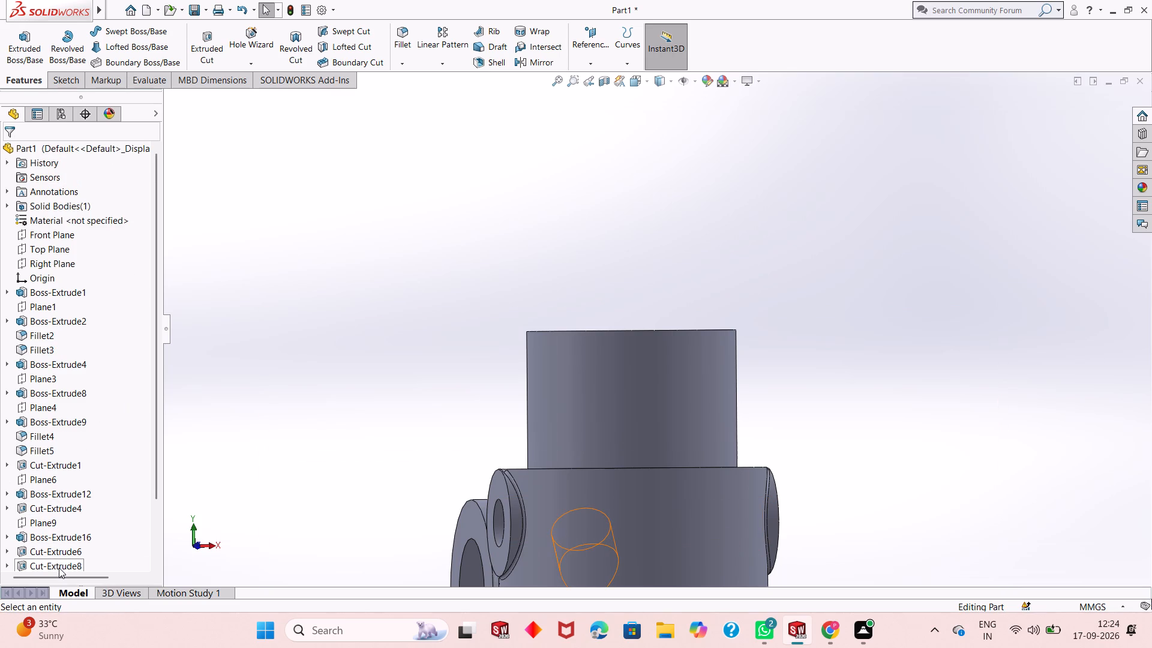
pyautogui.scroll(-4, 68, 553)
pyautogui.click(70, 553)
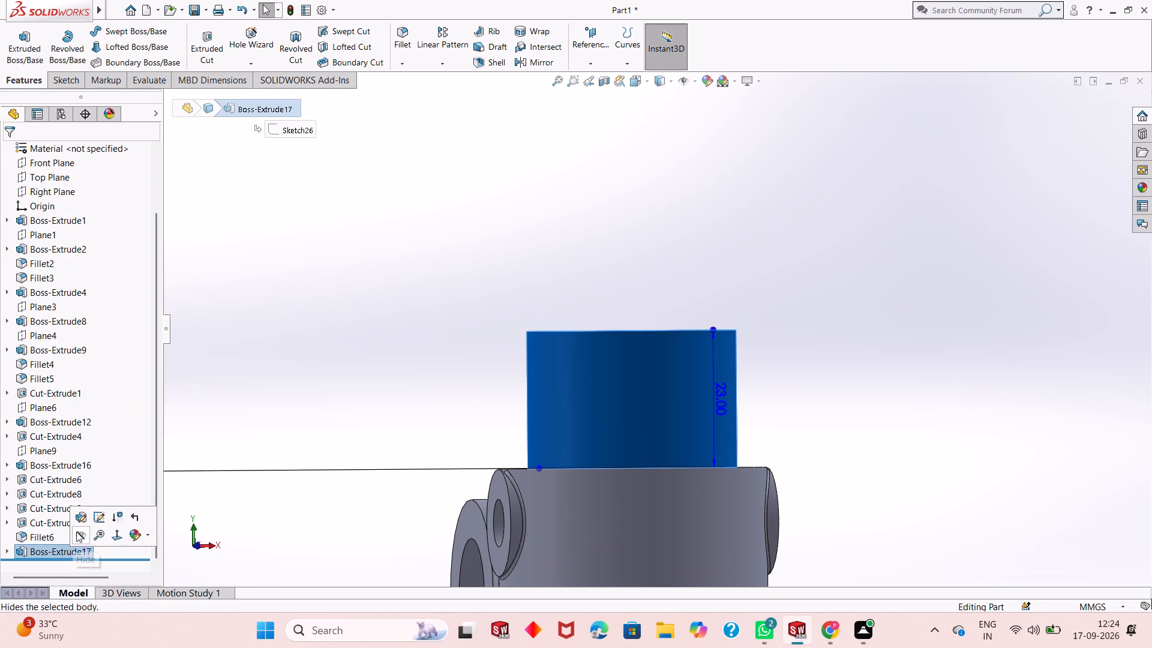
pyautogui.click(79, 519)
pyautogui.write('24')
pyautogui.press('Return')
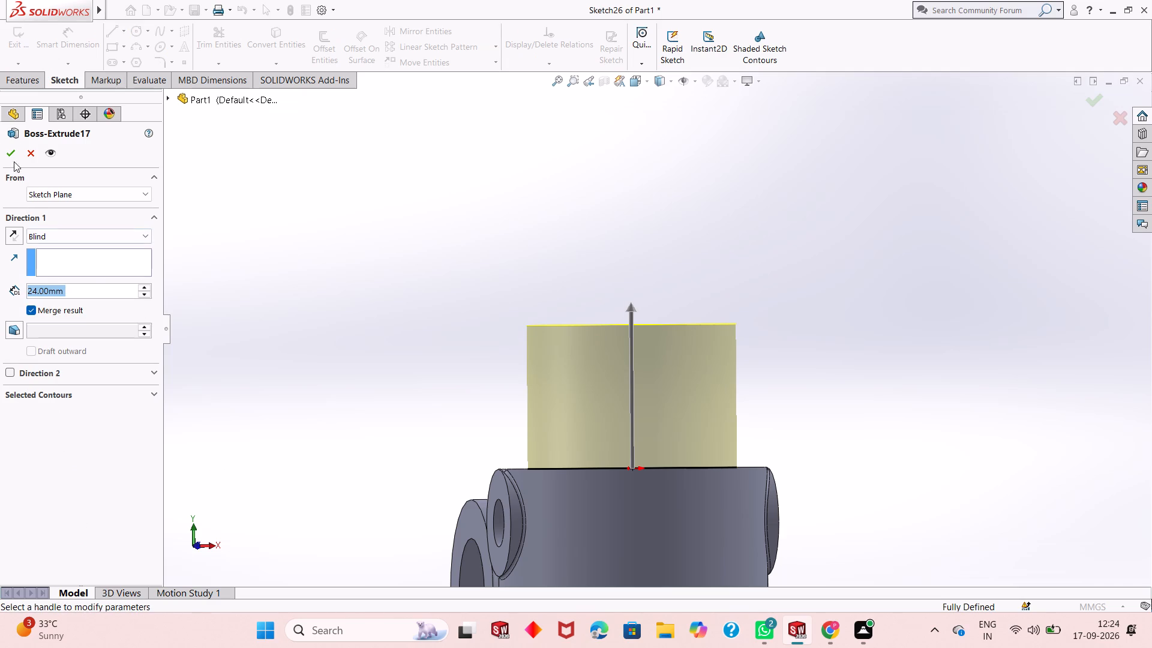
pyautogui.click(14, 159)
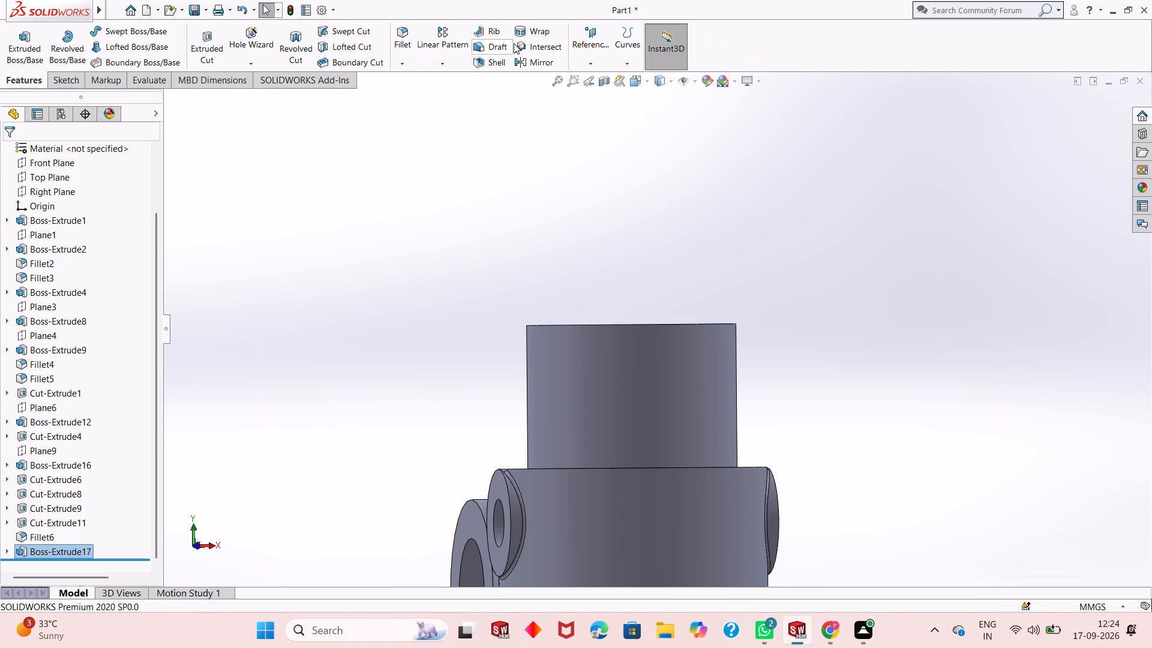
# Start a new reference plane parallel to the Top Plane with a 73 mm offset and check it against the upper boss's top face.
pyautogui.click(587, 47)
pyautogui.click(605, 75)
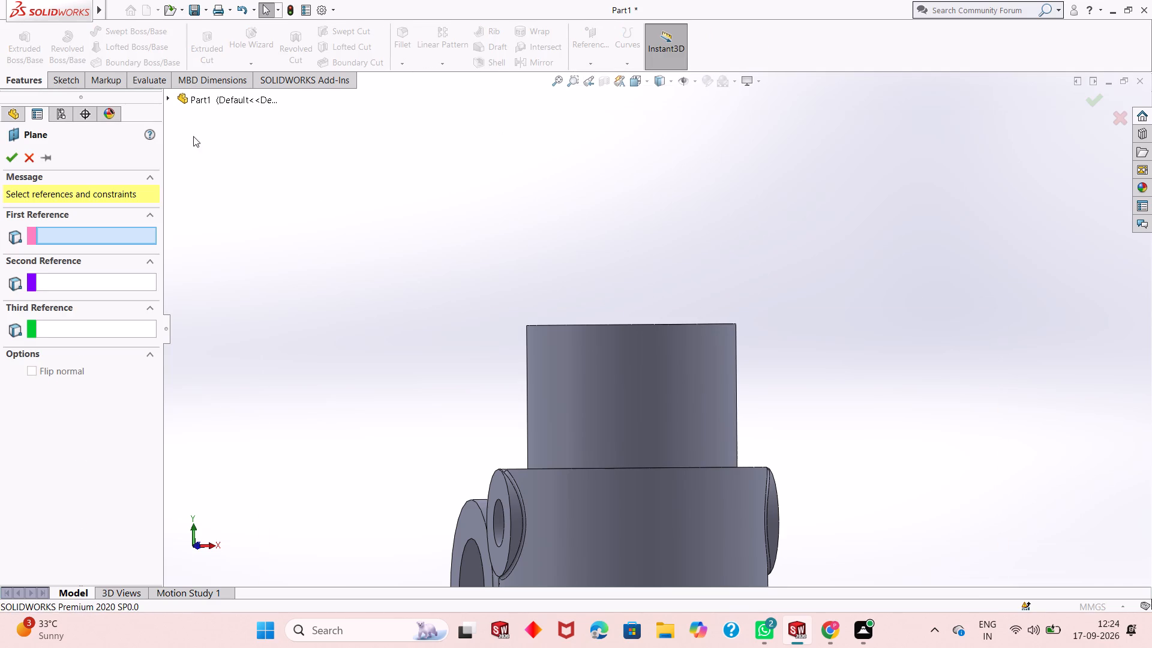
pyautogui.click(184, 99)
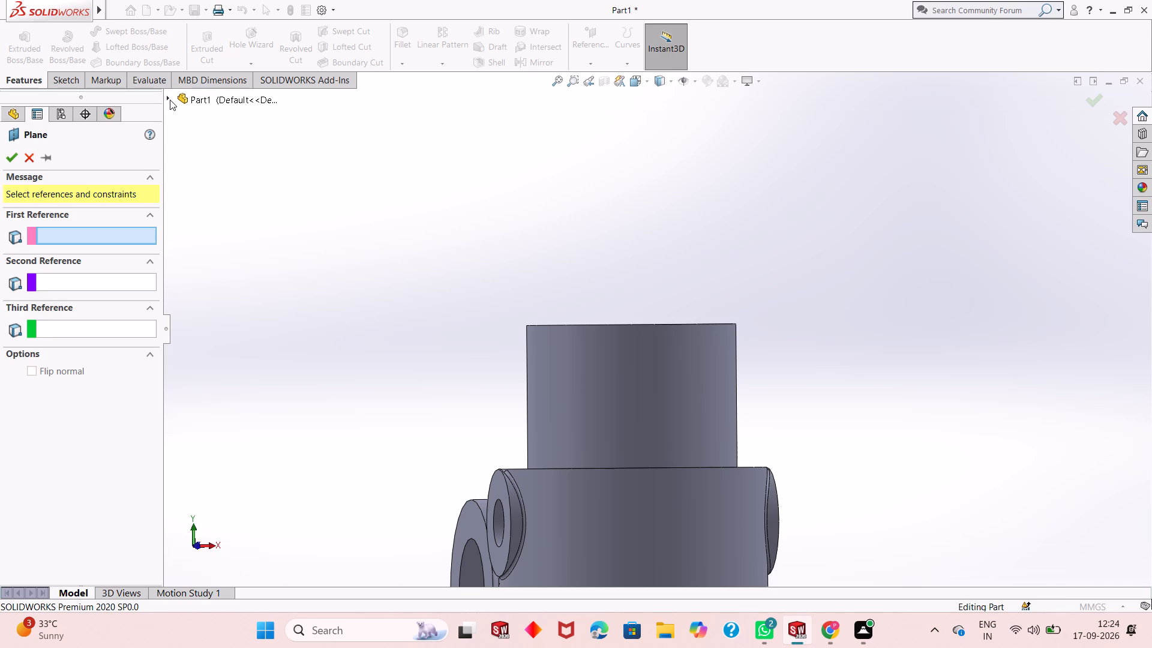
pyautogui.click(169, 100)
pyautogui.click(226, 197)
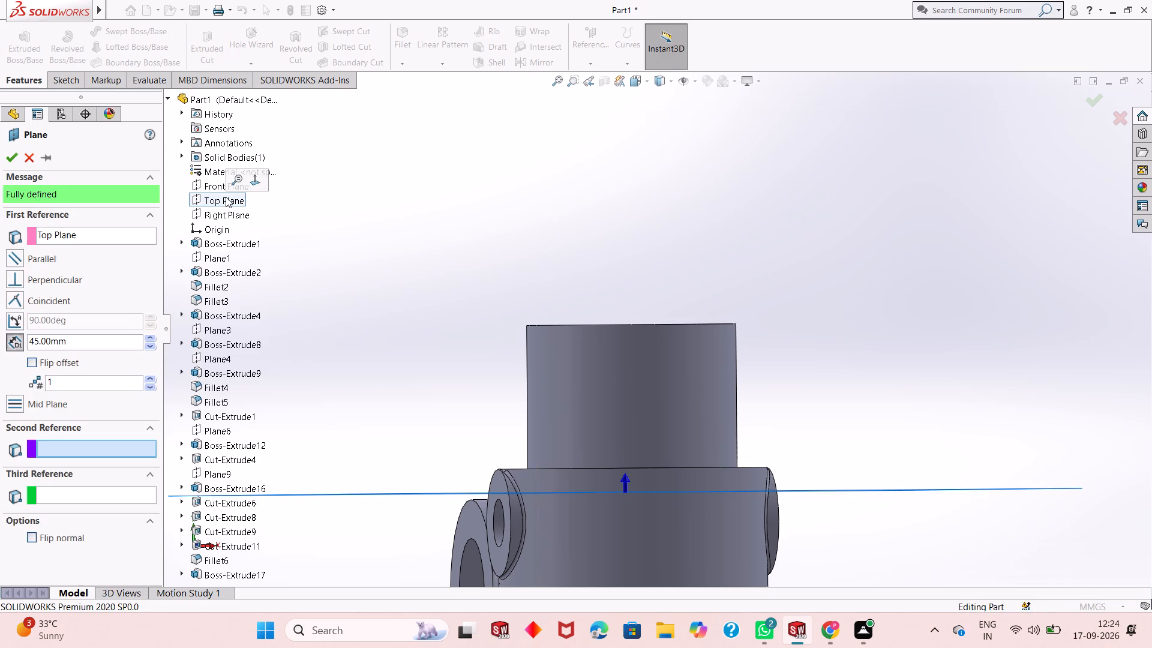
pyautogui.doubleClick(77, 332)
pyautogui.tripleClick(79, 333)
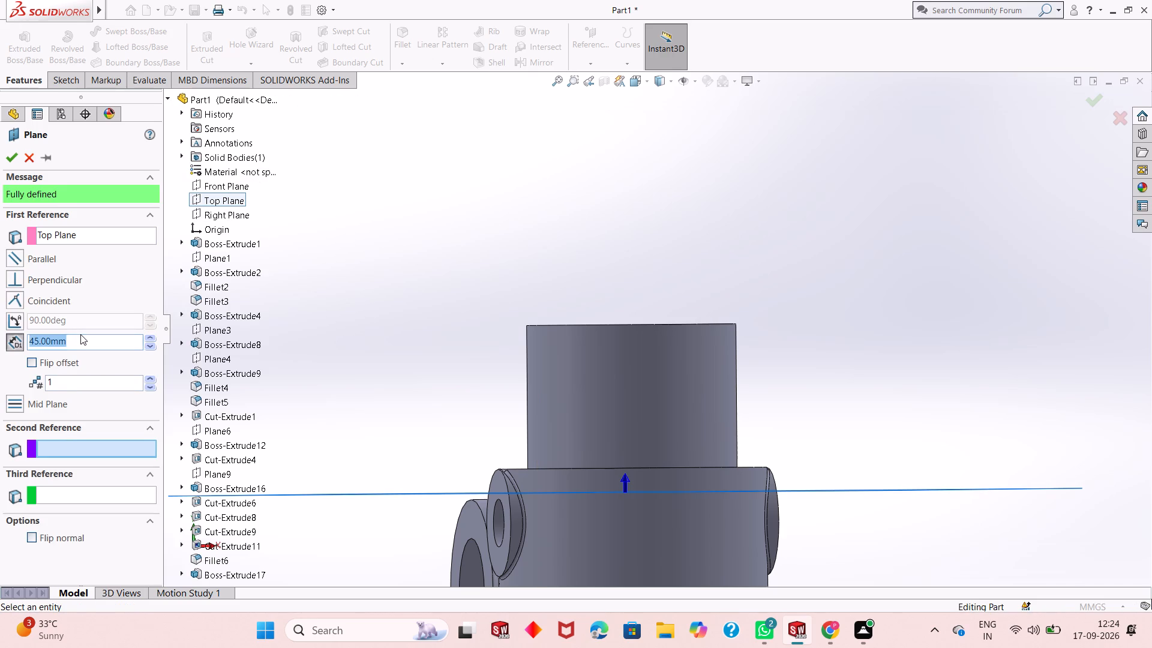
pyautogui.write('73')
pyautogui.press('Return')
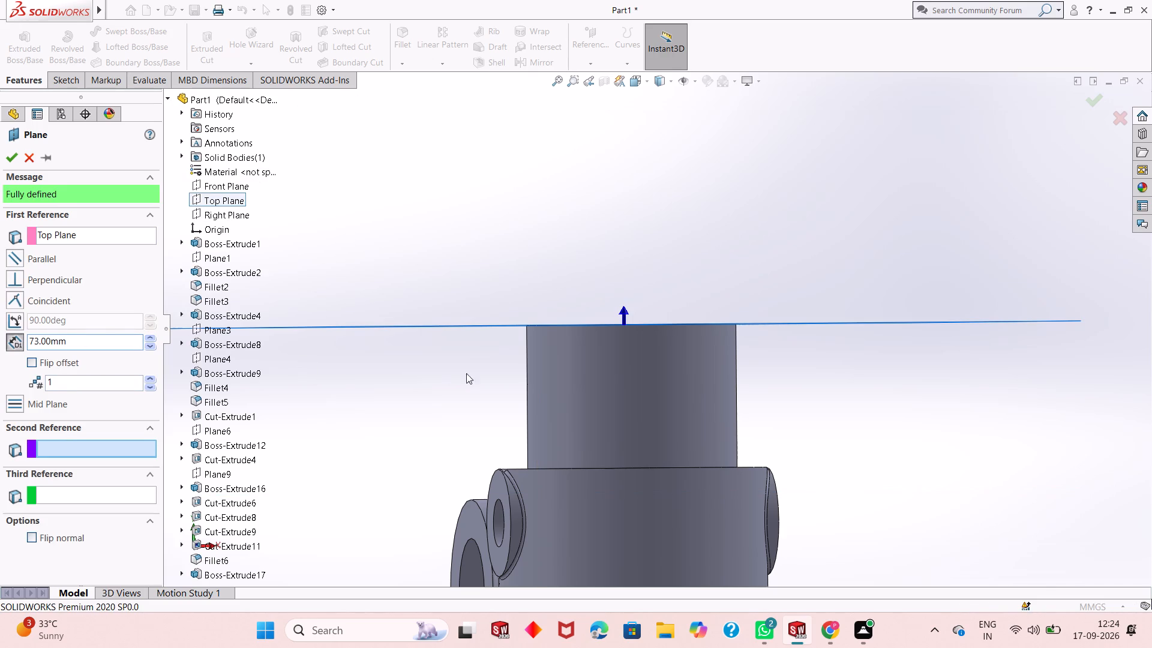
pyautogui.scroll(-5, 560, 356)
pyautogui.moveTo(566, 354); pyautogui.dragTo(573, 358, button='middle')
pyautogui.doubleClick(90, 341)
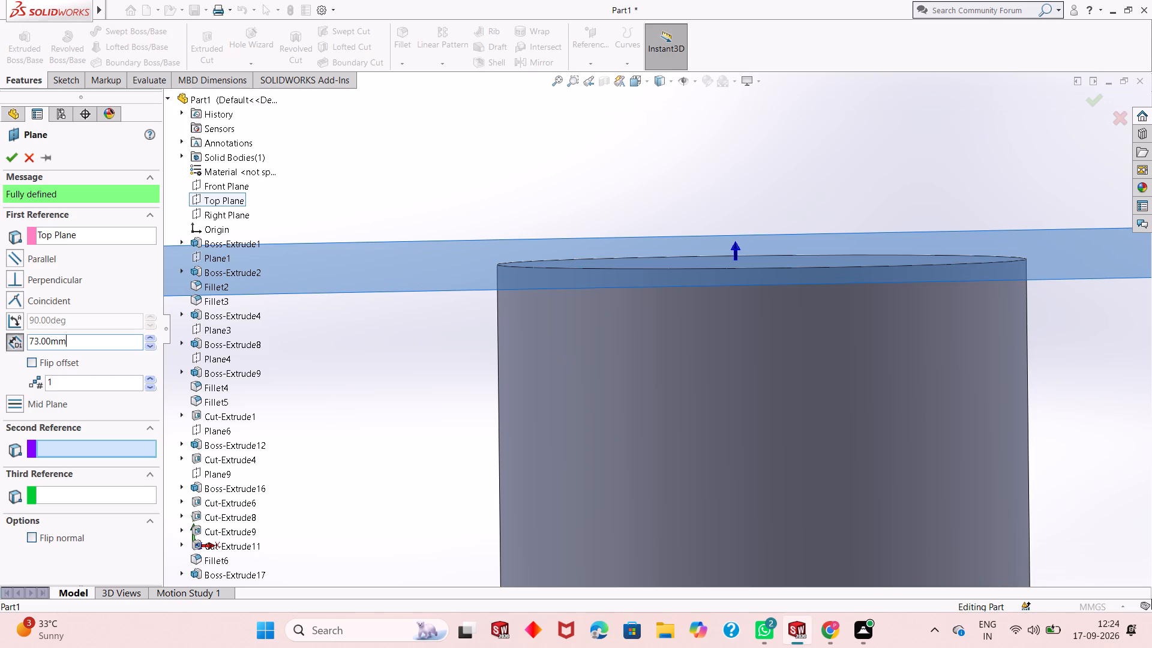
pyautogui.write('73')
pyautogui.press('Return')
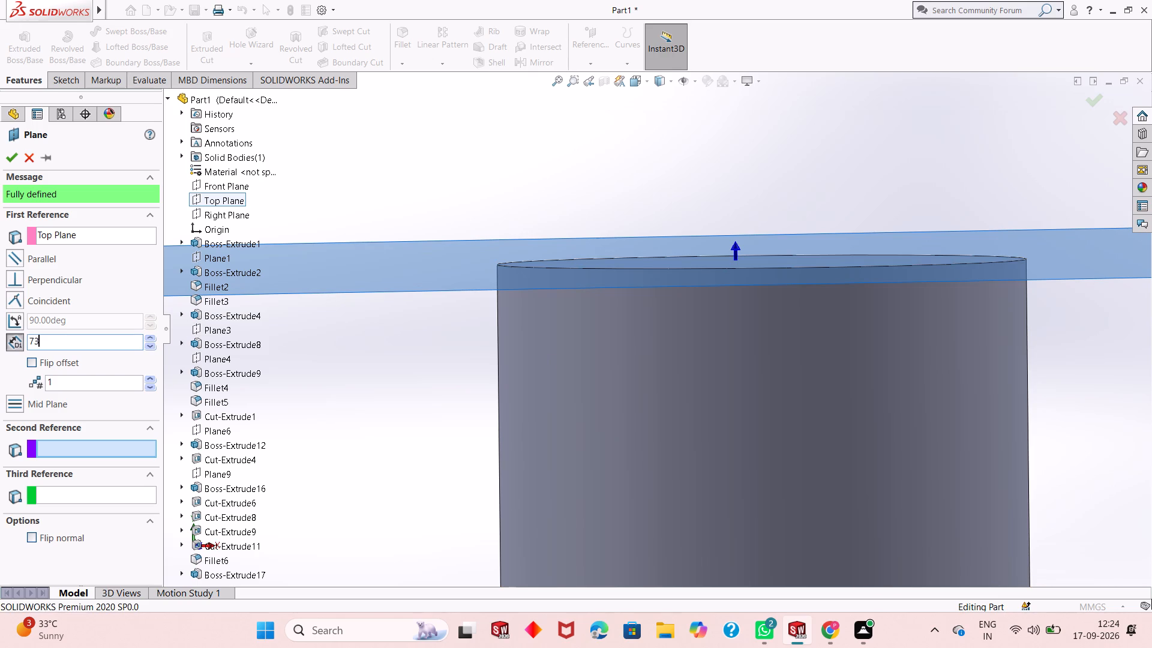
# Set the new plane's offset from the Top Plane to 76 mm and create the plane.
pyautogui.doubleClick(111, 347)
pyautogui.write('76')
pyautogui.press('Return')
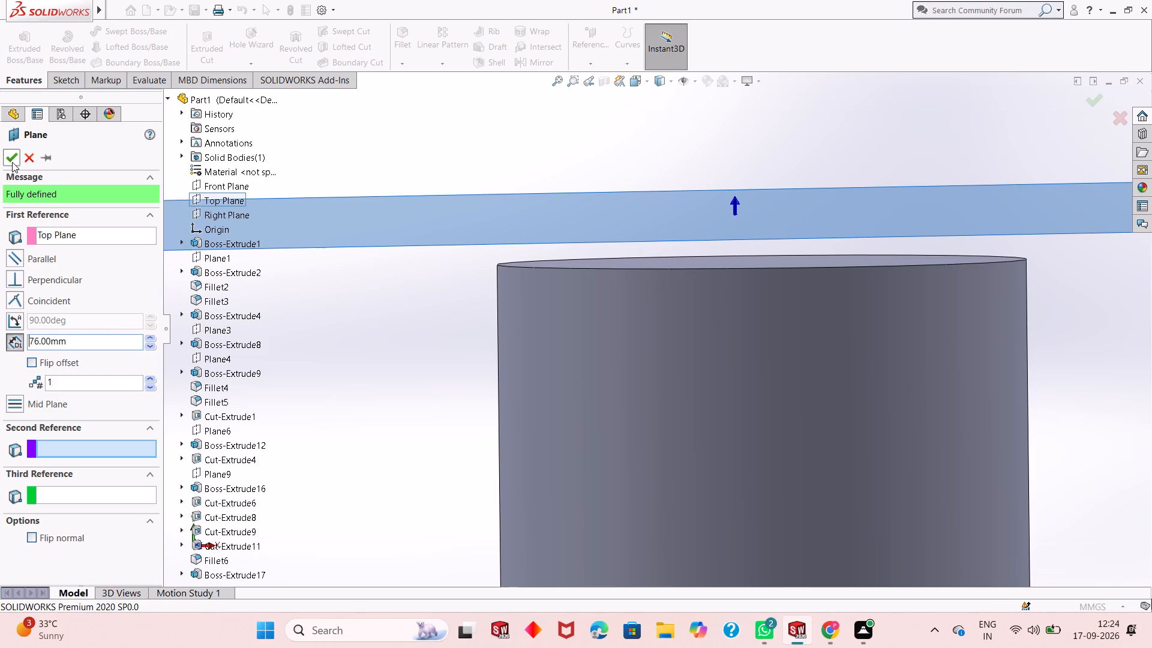
pyautogui.click(12, 162)
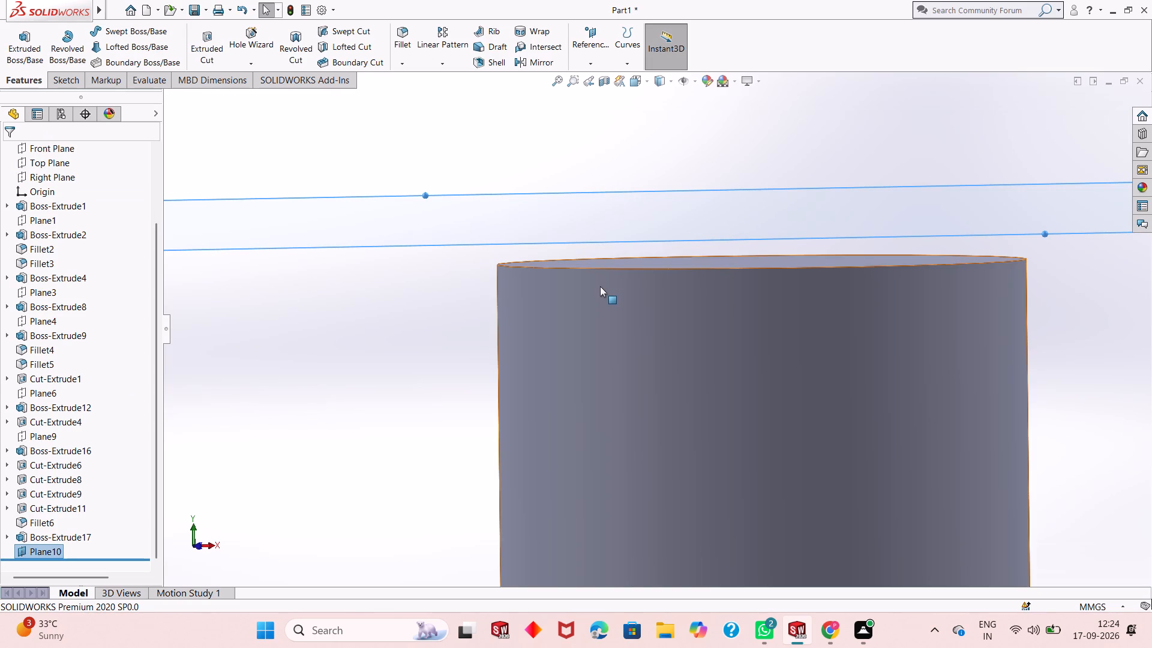
# Open a sketch on the new 76 mm plane and draw a circle about 24 mm in diameter centred on the origin.
pyautogui.scroll(6, 497, 341)
pyautogui.moveTo(548, 323); pyautogui.dragTo(548, 383, button='middle')
pyautogui.rightClick(463, 181)
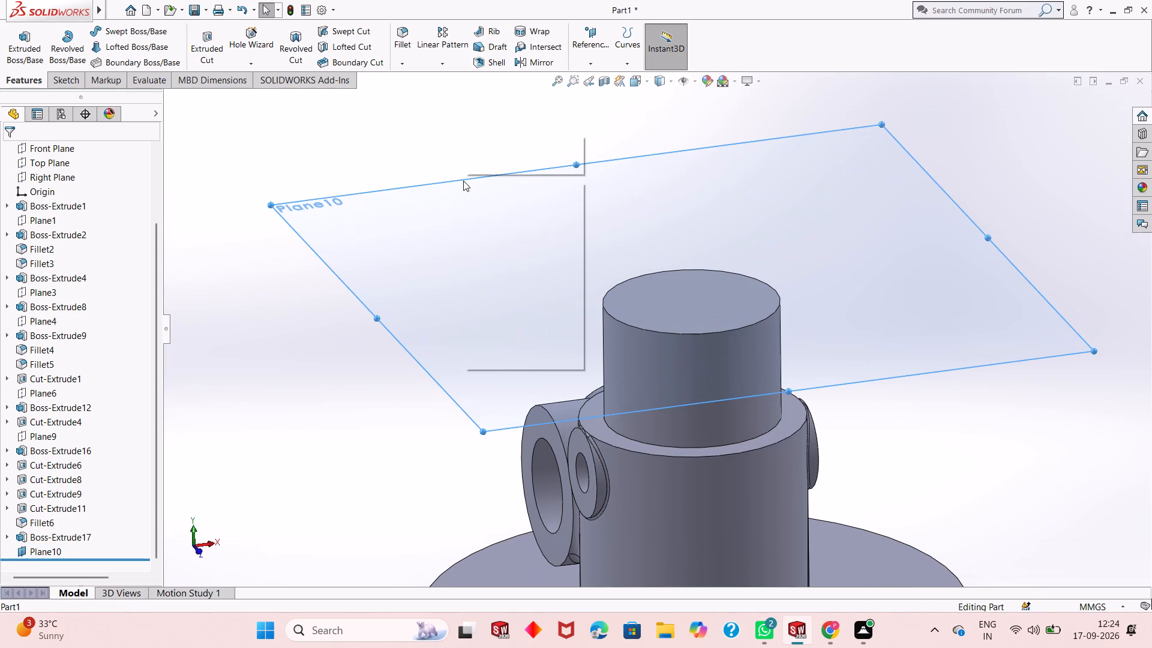
pyautogui.click(499, 167)
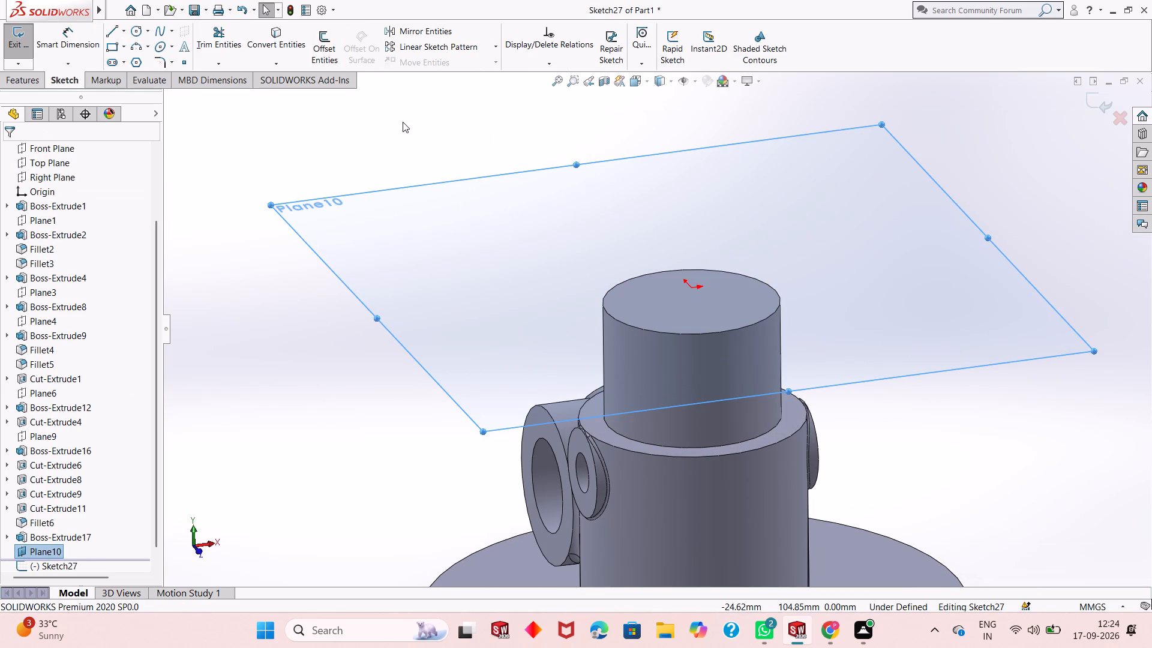
pyautogui.hotkey('ctrl', '8')
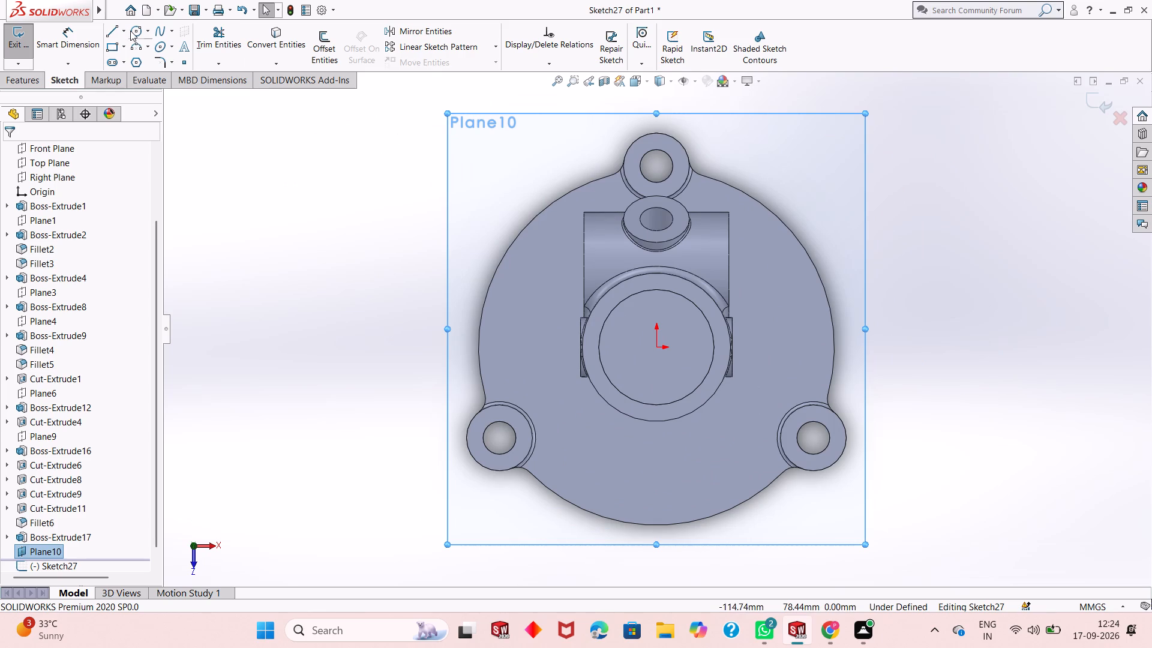
pyautogui.click(135, 31)
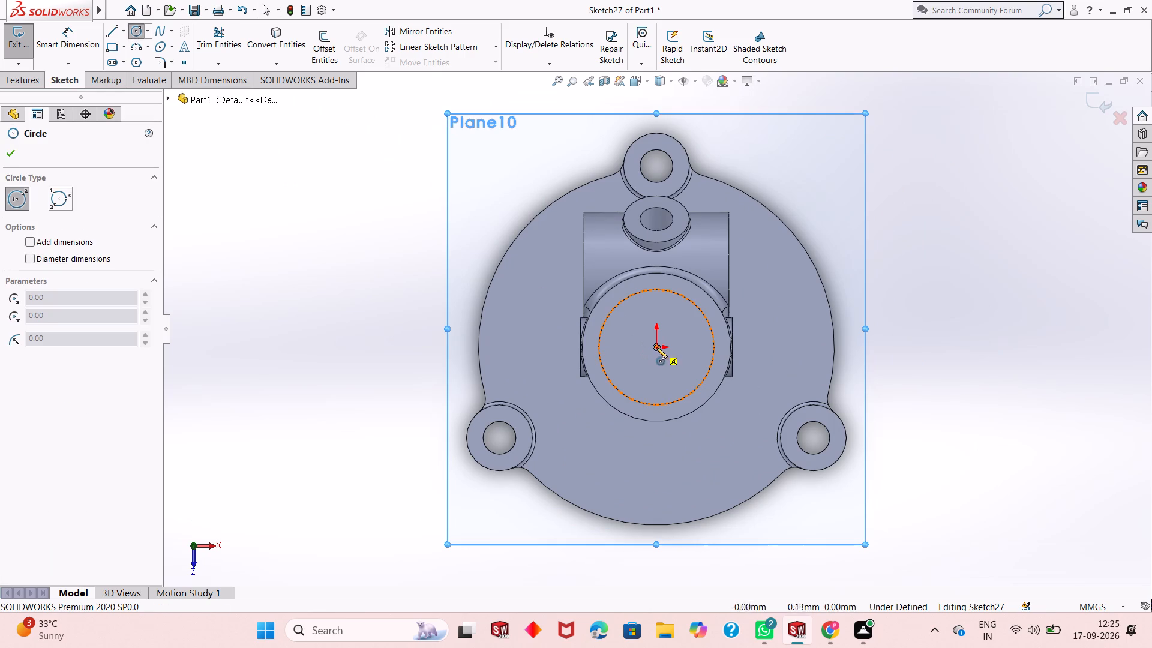
pyautogui.click(658, 349)
pyautogui.click(691, 327)
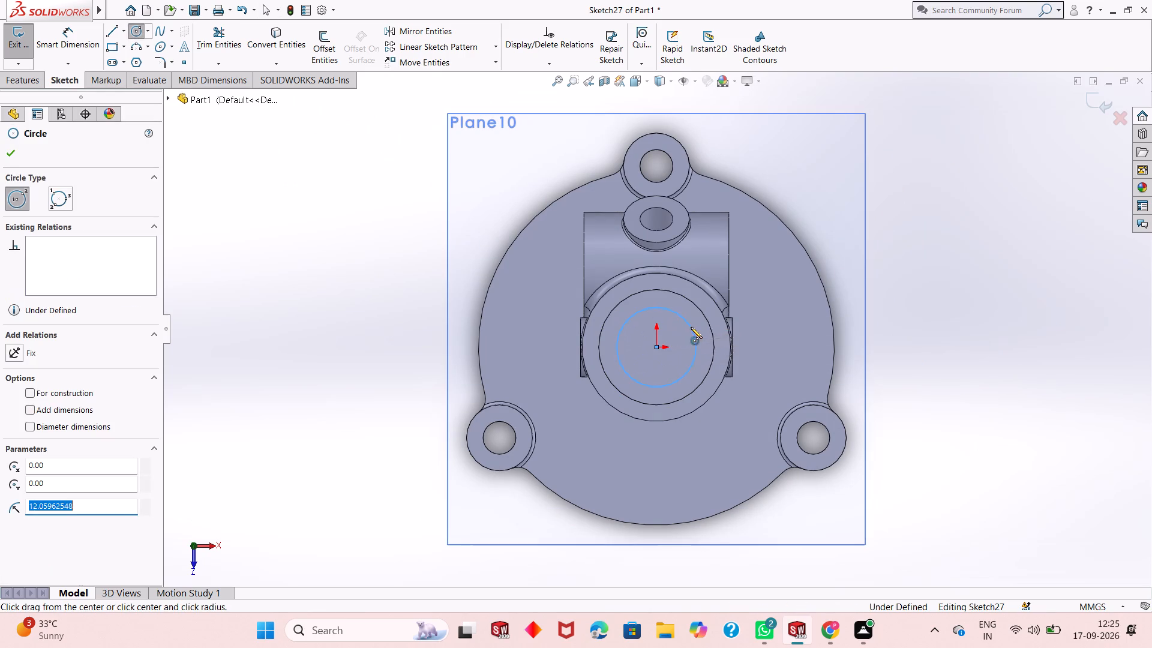
pyautogui.rightClick(691, 327)
pyautogui.click(720, 337)
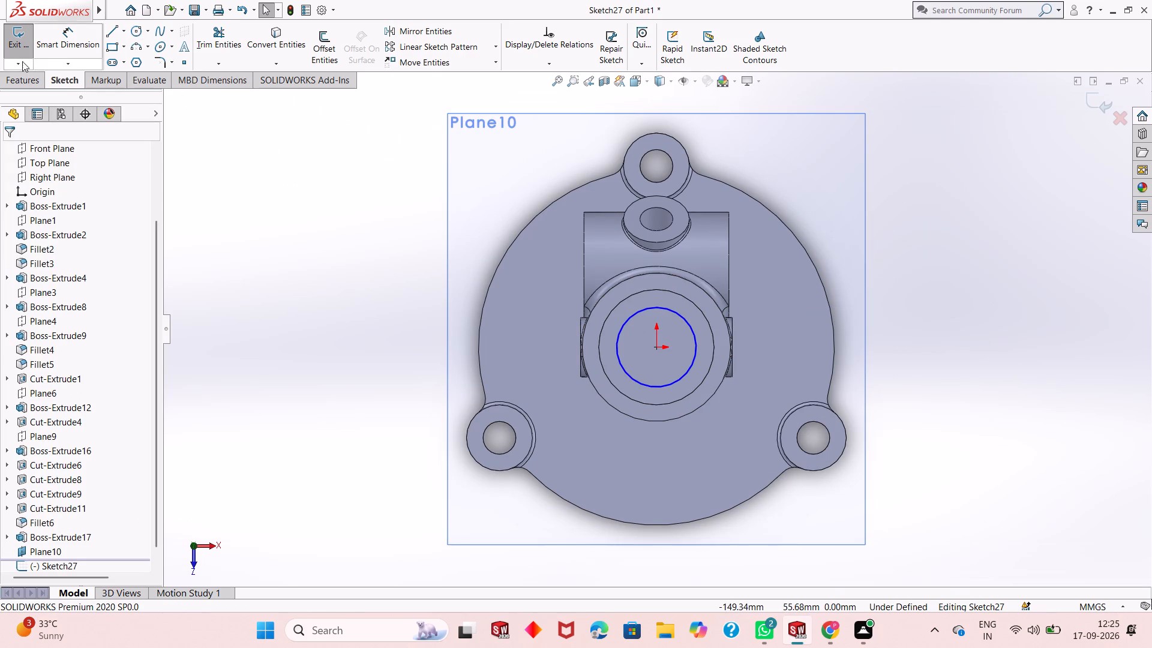
# Dimension the sketched circle's diameter and set it to 33 mm.
pyautogui.click(70, 44)
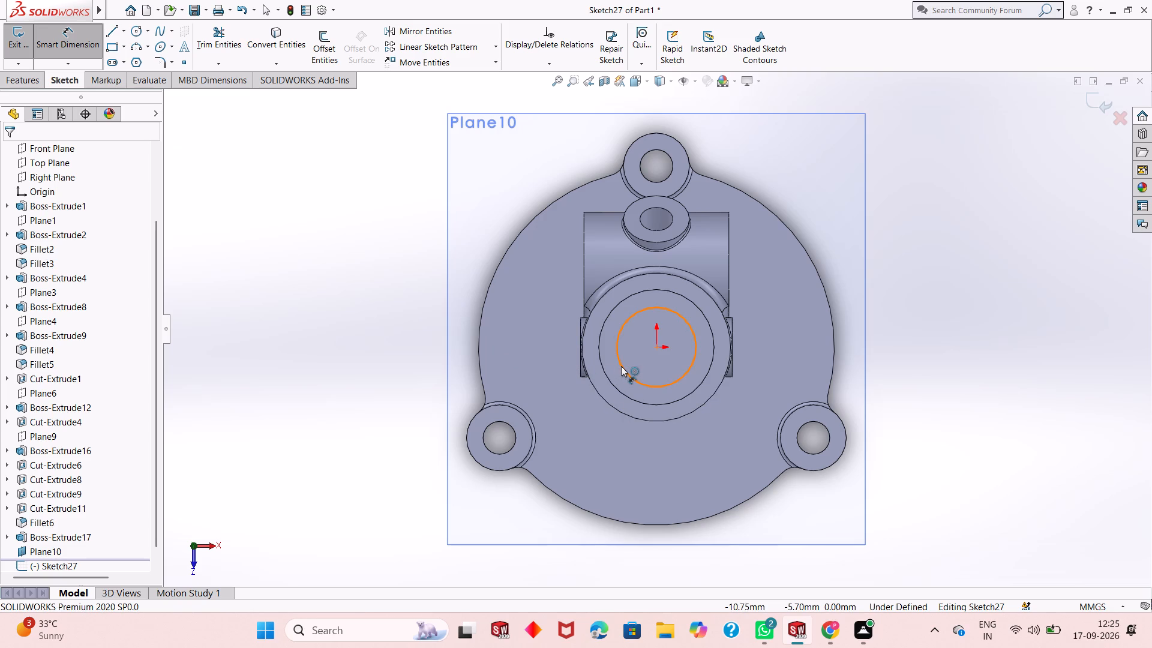
pyautogui.click(621, 366)
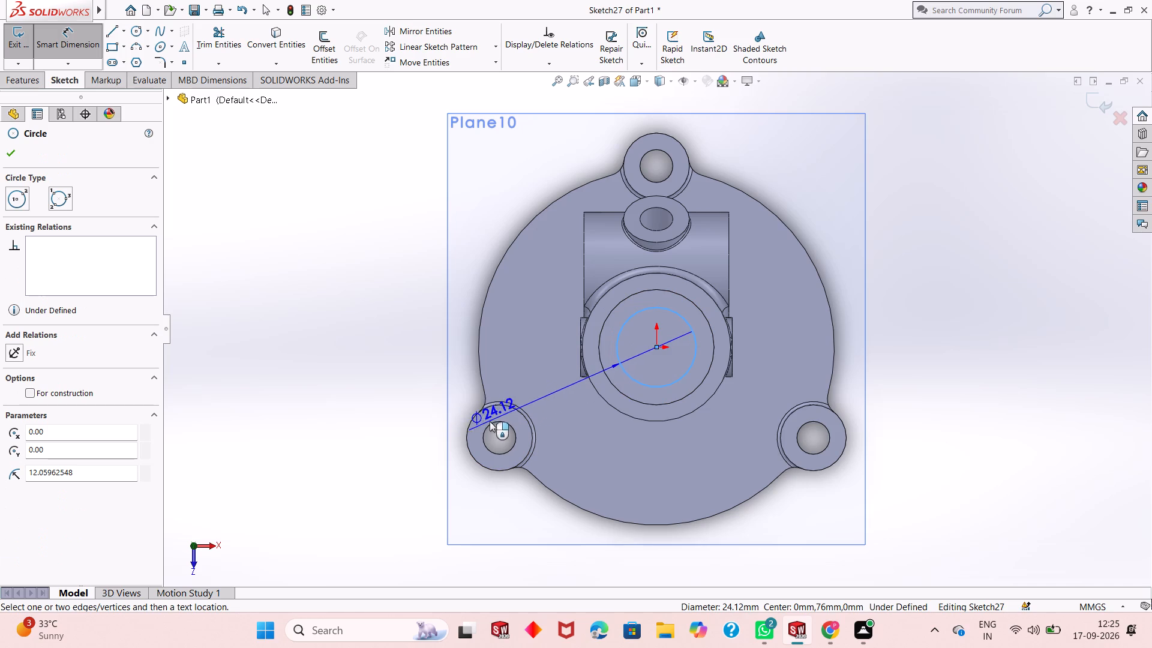
pyautogui.scroll(-1, 637, 376)
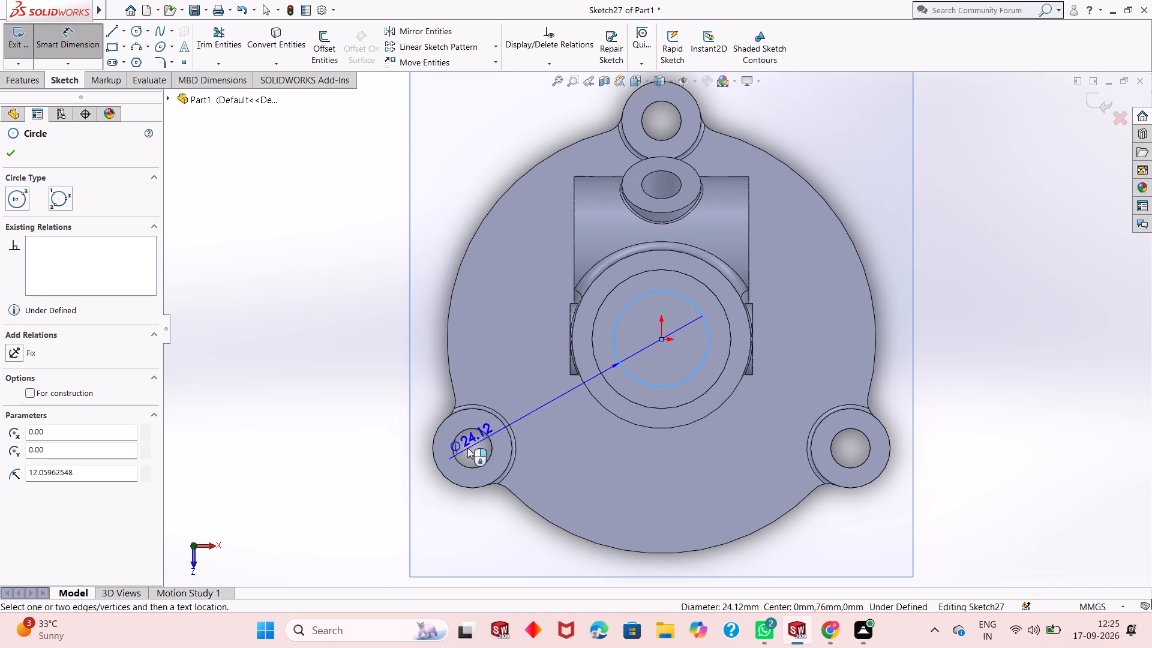
pyautogui.click(409, 458)
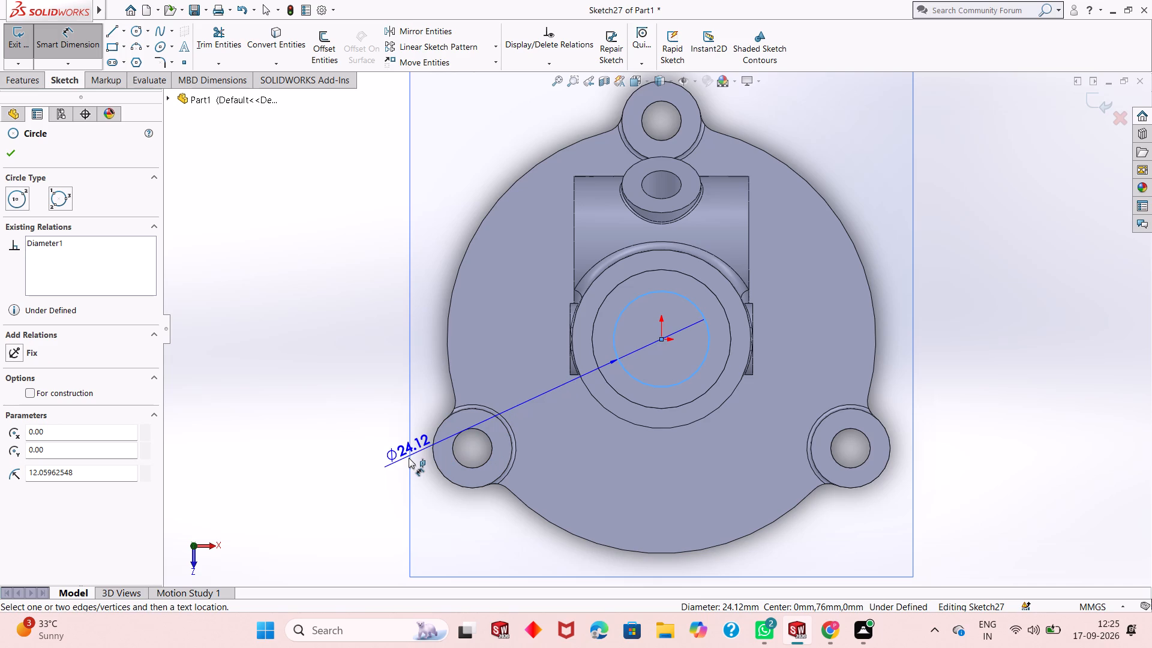
pyautogui.press('3')
pyautogui.press('3')
pyautogui.press('Return')
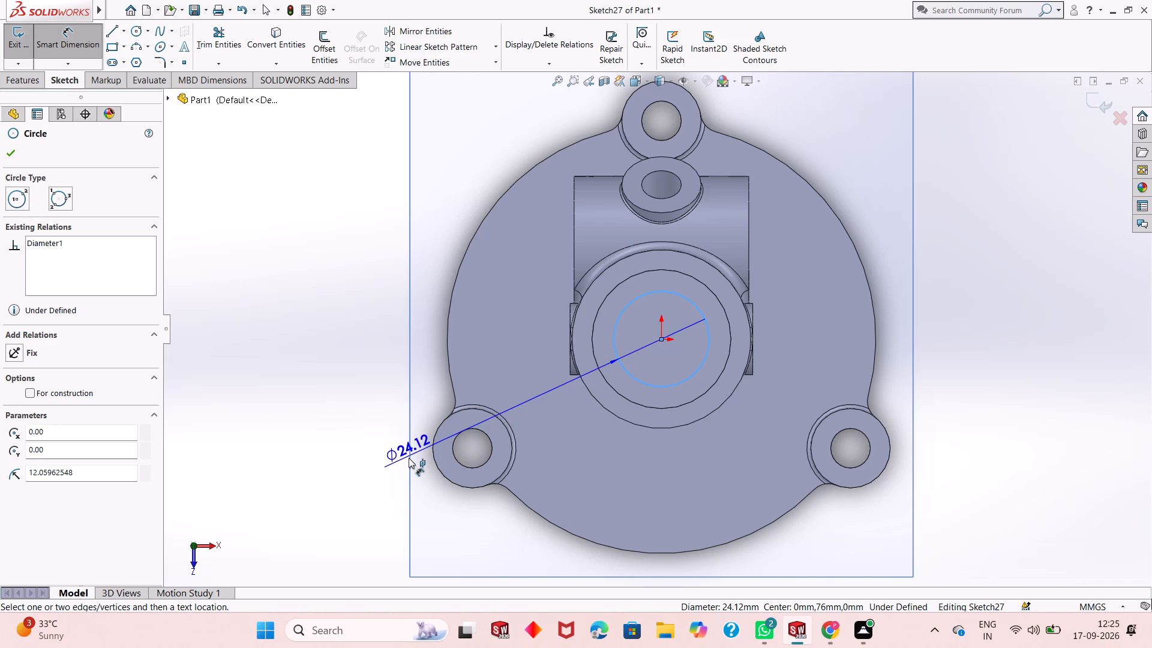
pyautogui.click(409, 458)
pyautogui.doubleClick(384, 466)
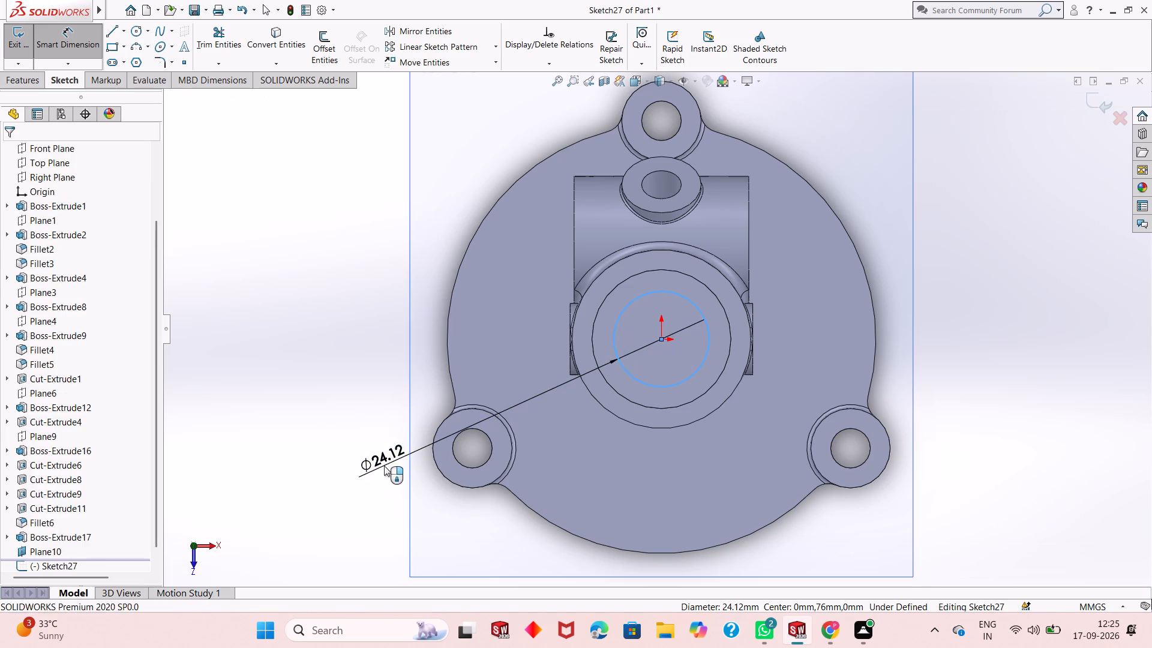
pyautogui.write('33')
pyautogui.press('Return')
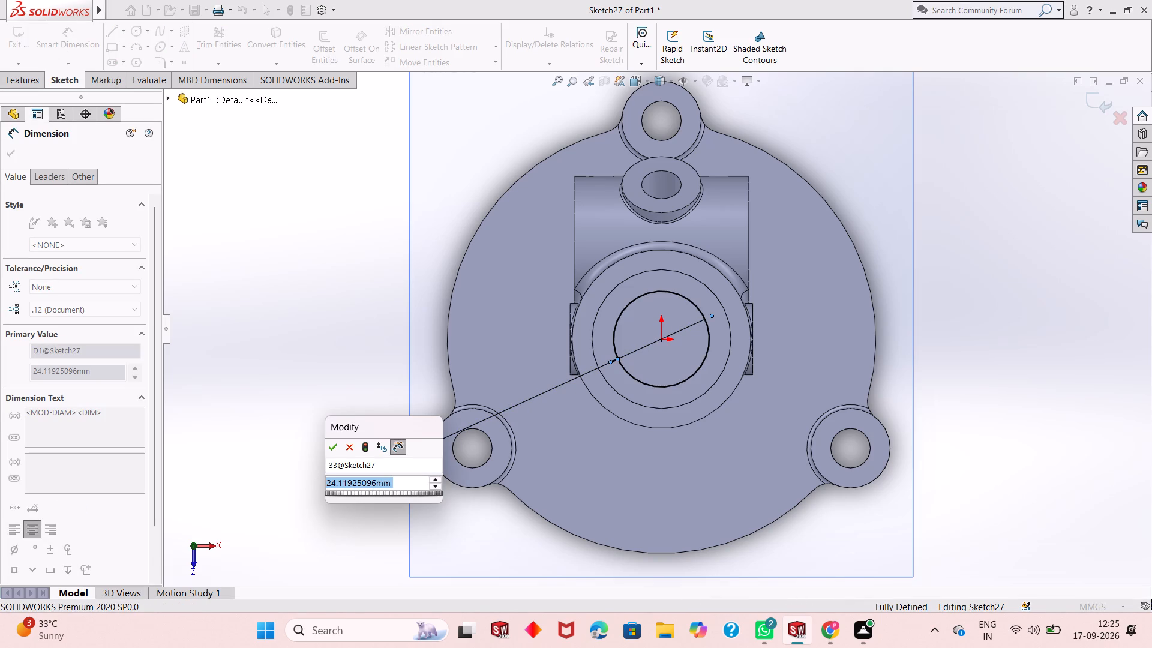
pyautogui.write('33')
pyautogui.press('Return')
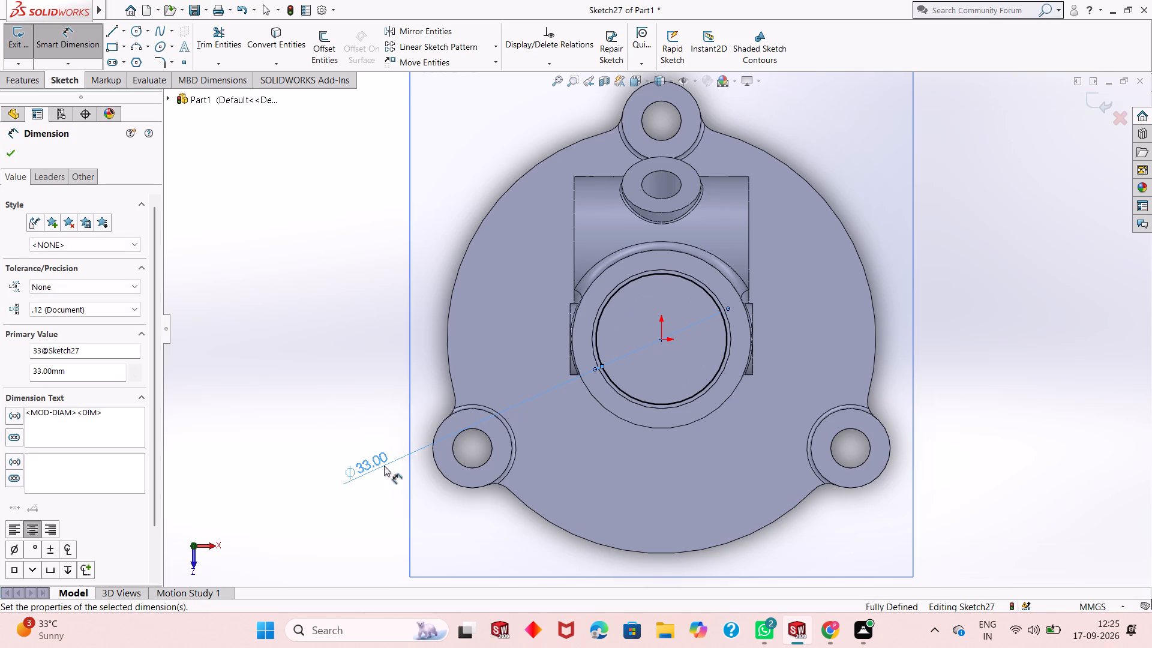
# Set the sketched circle's diameter to 30 mm and finish dimensioning.
pyautogui.press('3')
pyautogui.doubleClick(368, 467)
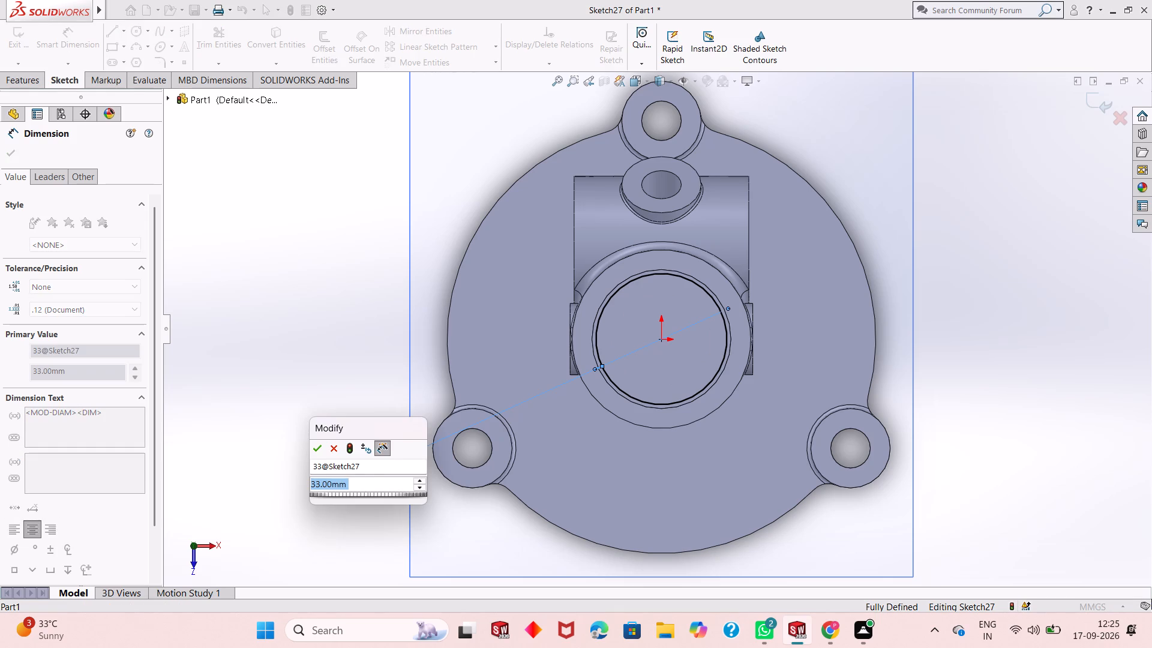
pyautogui.write('30')
pyautogui.press('Return')
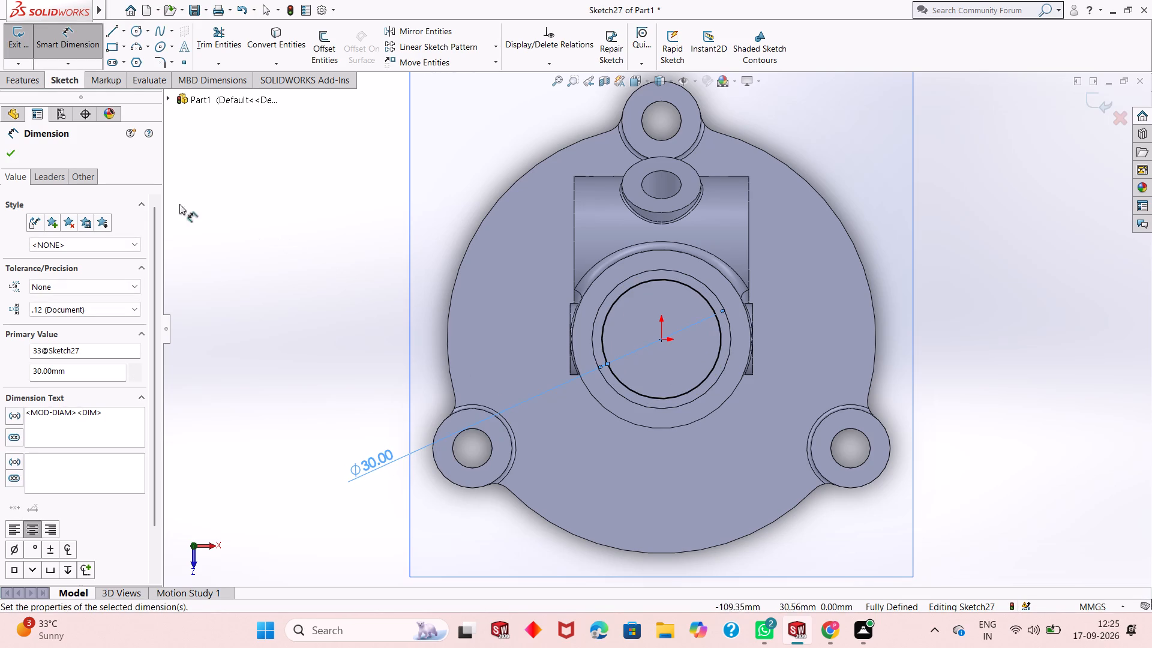
pyautogui.click(10, 152)
pyautogui.moveTo(652, 401); pyautogui.dragTo(653, 401, button='middle')
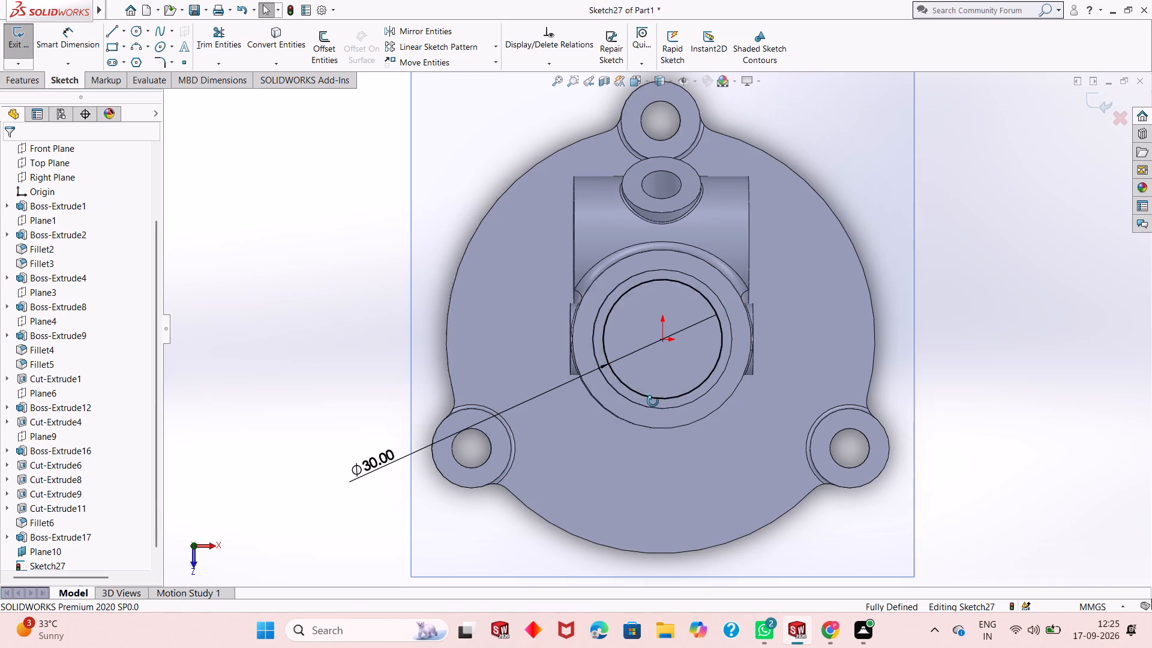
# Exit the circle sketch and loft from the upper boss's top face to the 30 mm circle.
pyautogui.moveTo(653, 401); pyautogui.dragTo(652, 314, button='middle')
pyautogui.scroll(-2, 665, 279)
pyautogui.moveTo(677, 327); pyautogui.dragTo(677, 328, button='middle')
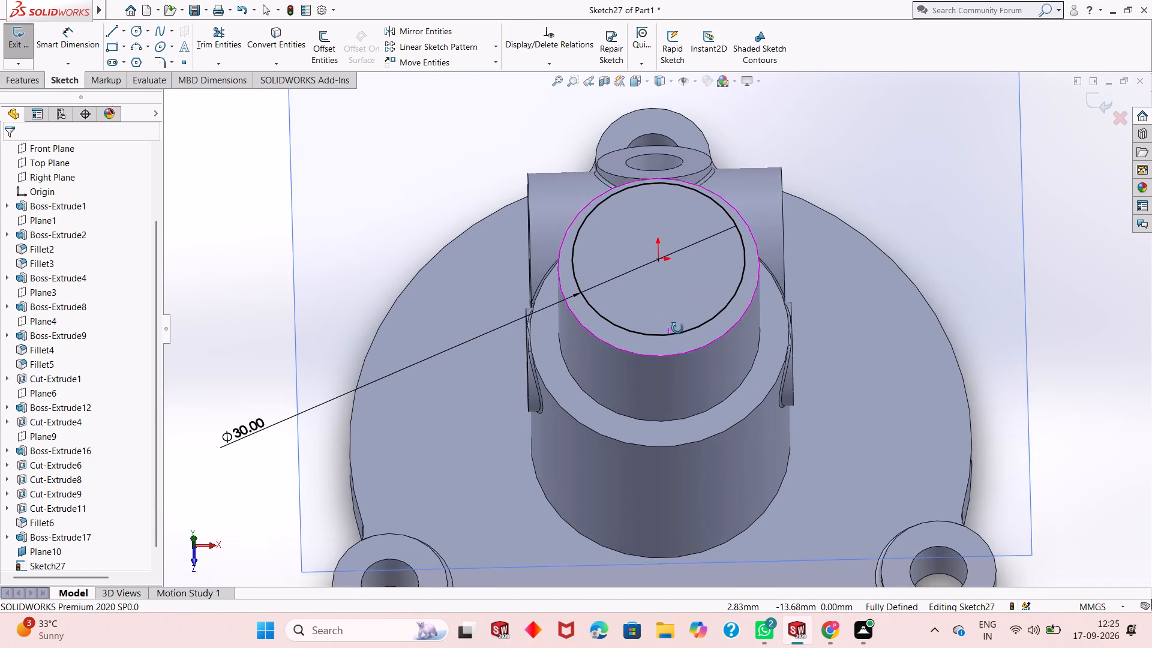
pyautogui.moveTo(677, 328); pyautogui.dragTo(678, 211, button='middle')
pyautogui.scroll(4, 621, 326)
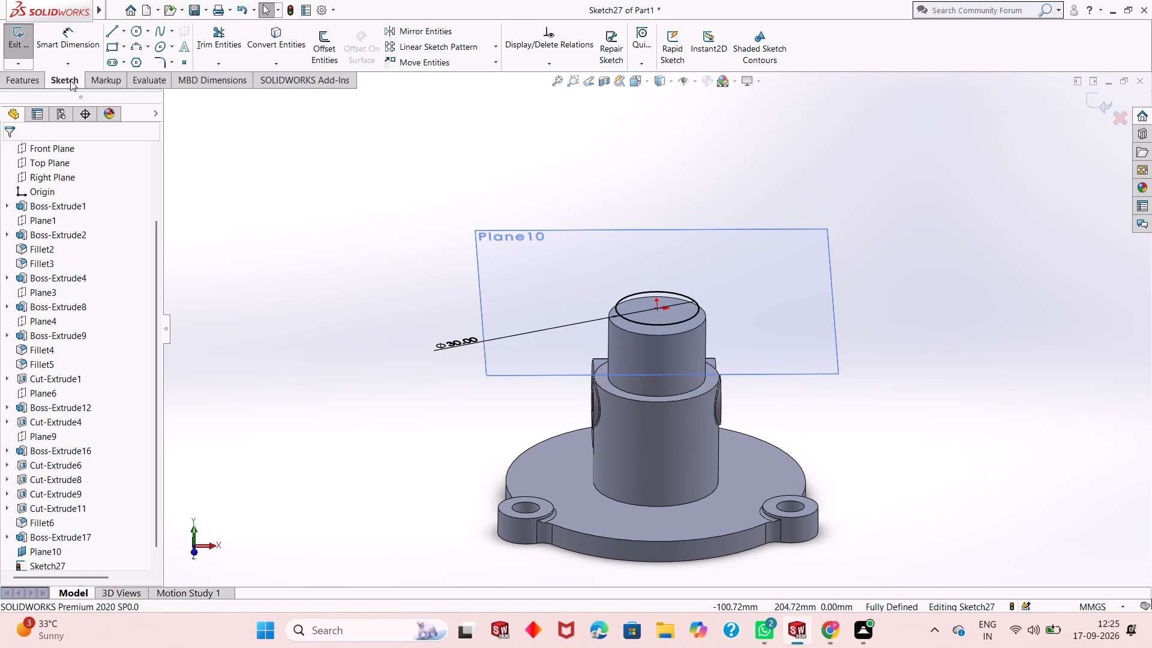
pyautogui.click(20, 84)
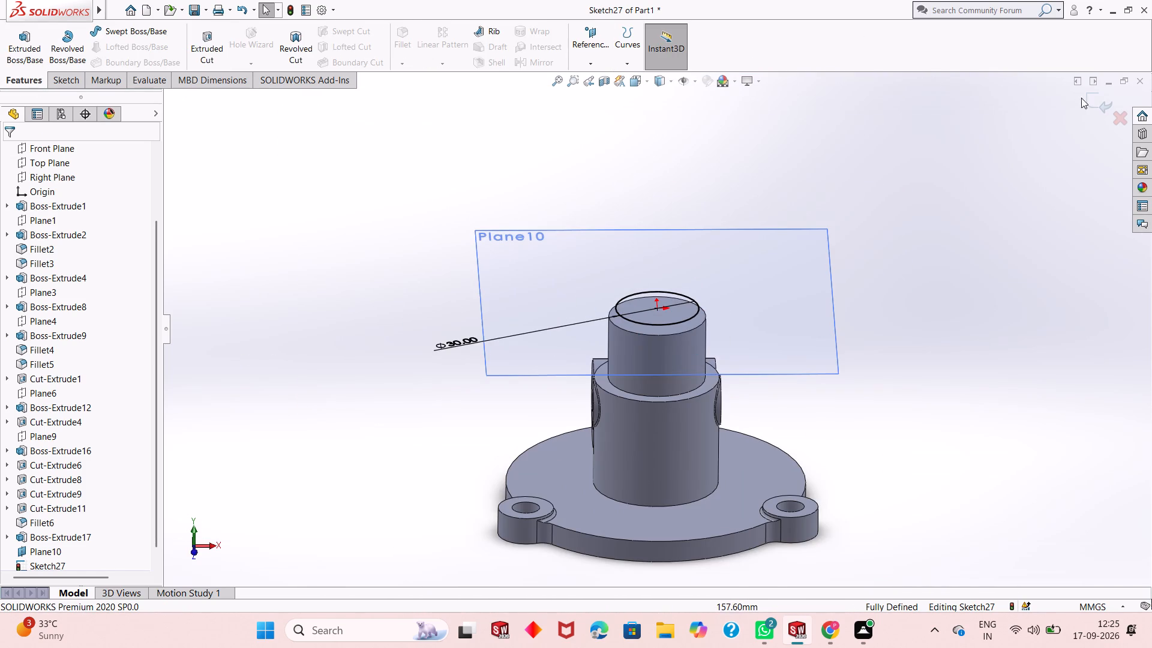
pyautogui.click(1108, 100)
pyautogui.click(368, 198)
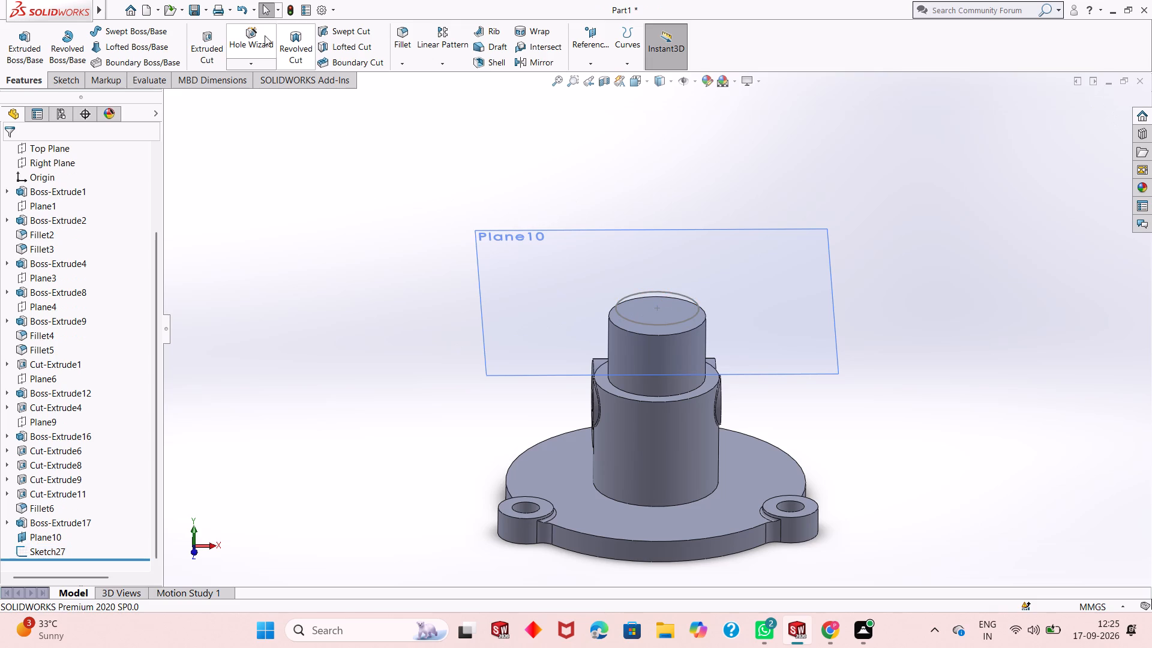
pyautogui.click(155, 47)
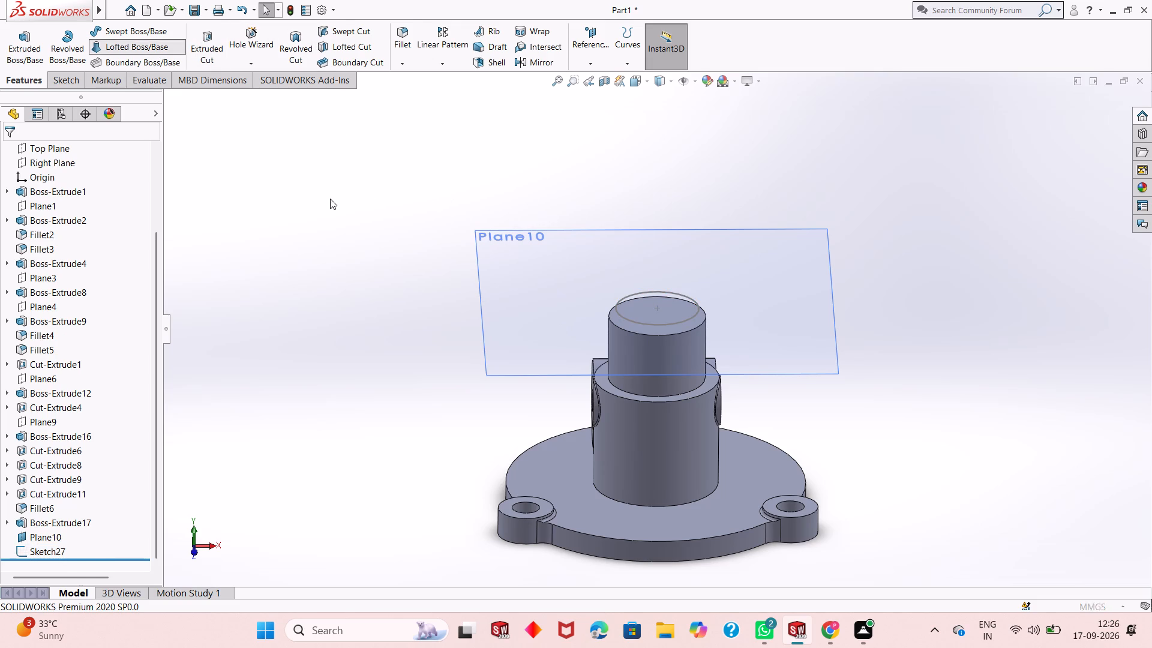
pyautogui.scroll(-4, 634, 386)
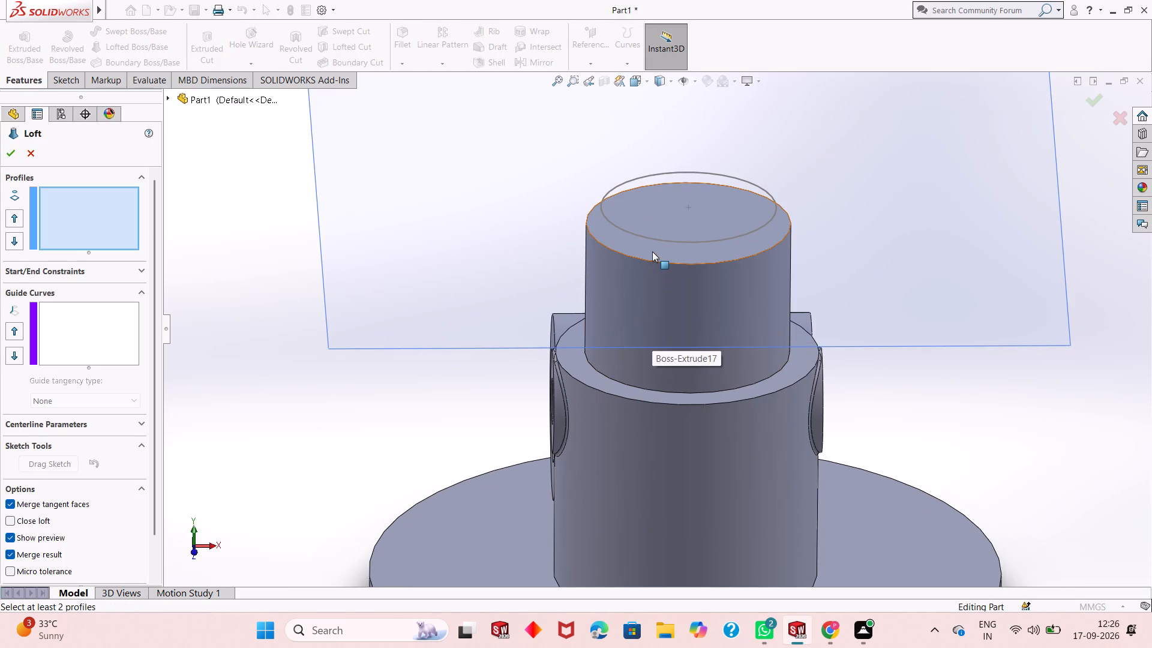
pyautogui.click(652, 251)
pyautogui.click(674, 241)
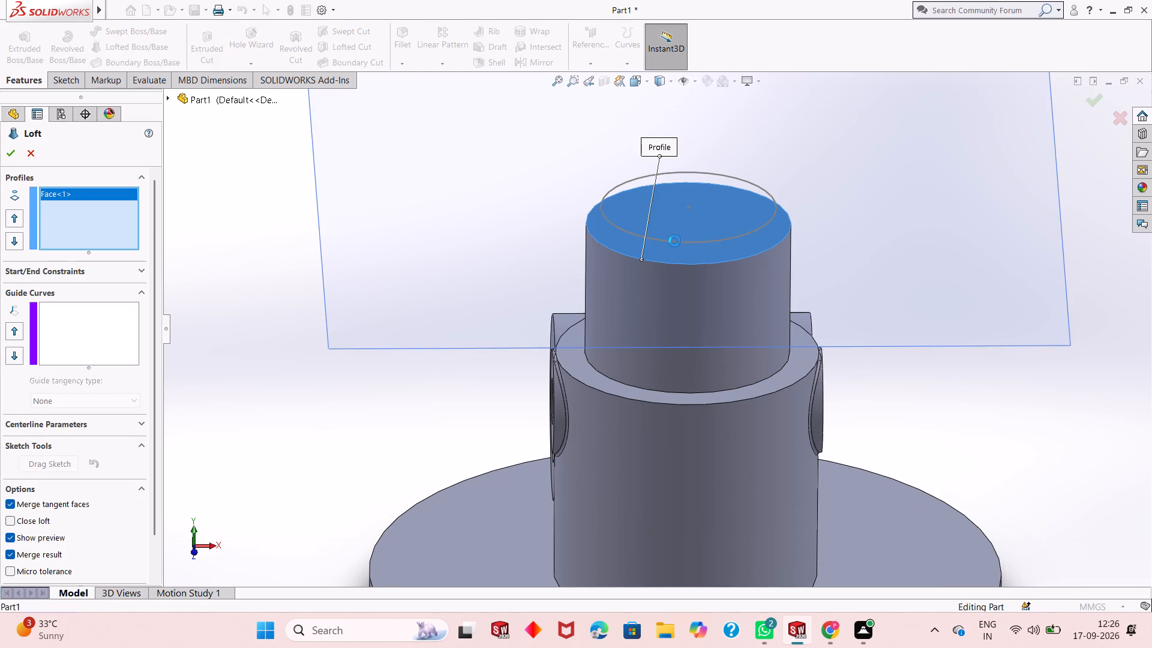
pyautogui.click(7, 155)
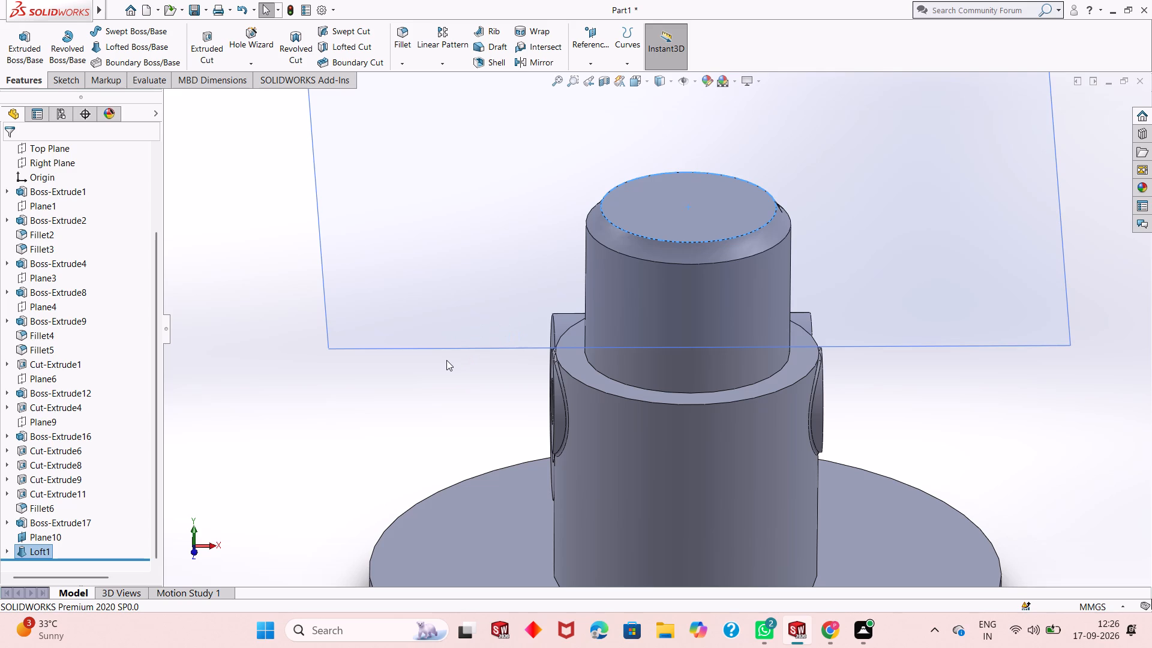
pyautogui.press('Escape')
# Undo the loft, the 30 mm circle sketch and the 76 mm offset plane.
pyautogui.hotkey('ctrl', 'z')
pyautogui.hotkey('ctrl', 'z')
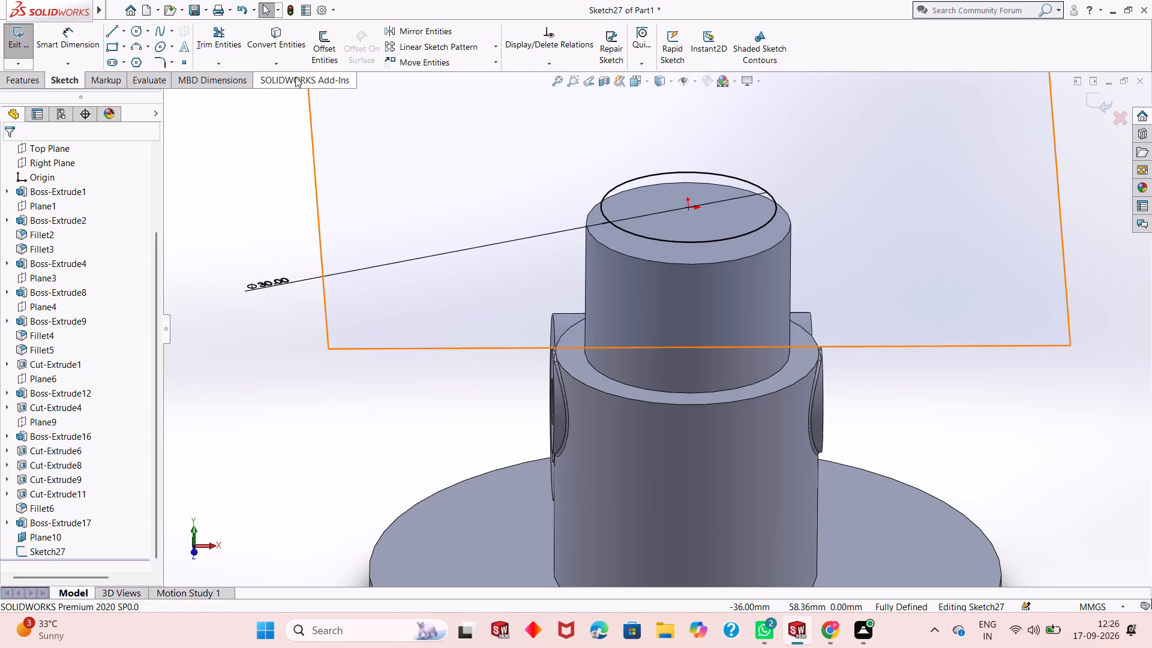
pyautogui.click(16, 76)
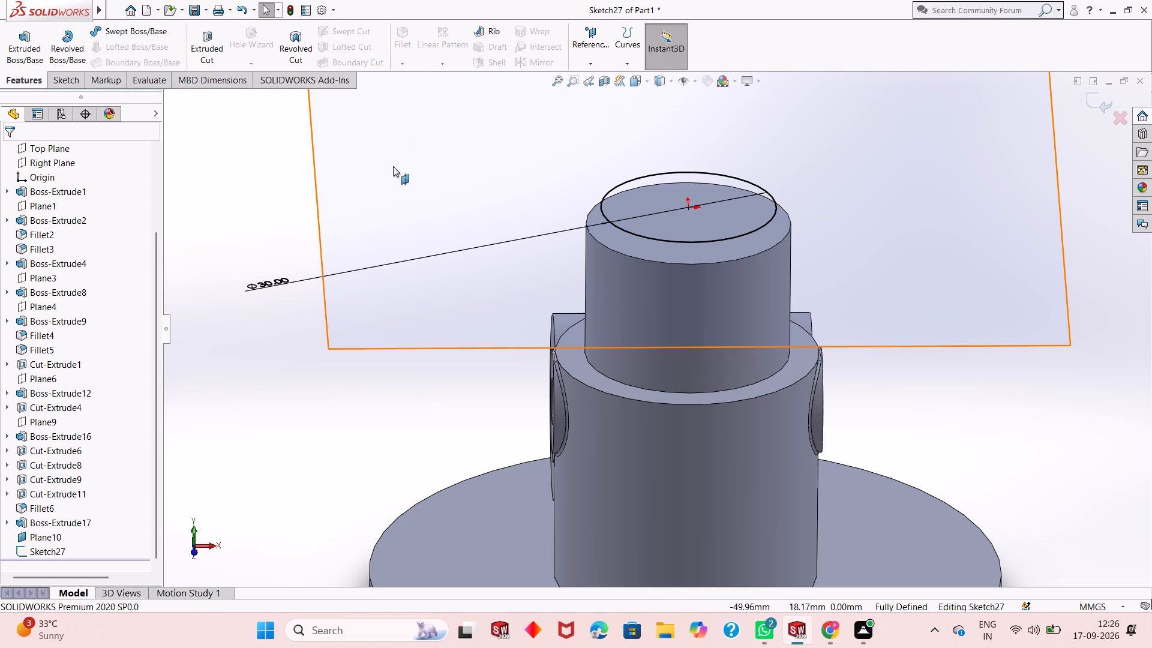
pyautogui.keyDown('ctrl'); pyautogui.click(393, 166); pyautogui.keyUp('ctrl')
pyautogui.hotkey('ctrl', 'z')
pyautogui.hotkey('ctrl', 'z')
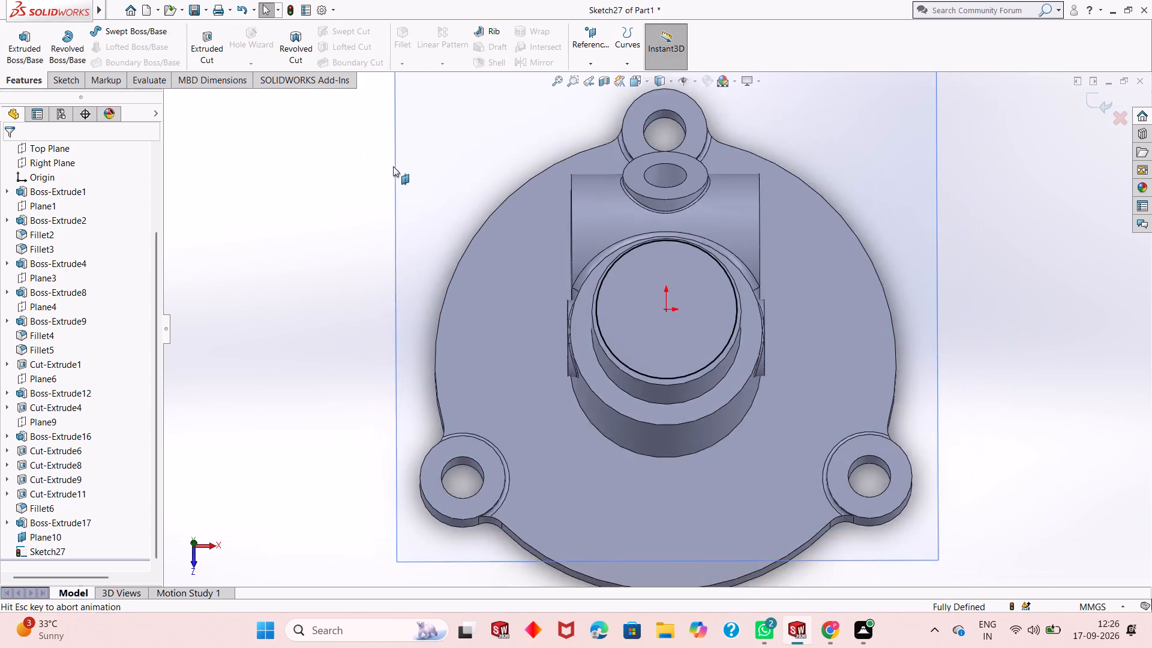
pyautogui.hotkey('ctrl', 'z')
pyautogui.hotkey('ctrl', 'z')
pyautogui.hotkey('ctrl', 'z')
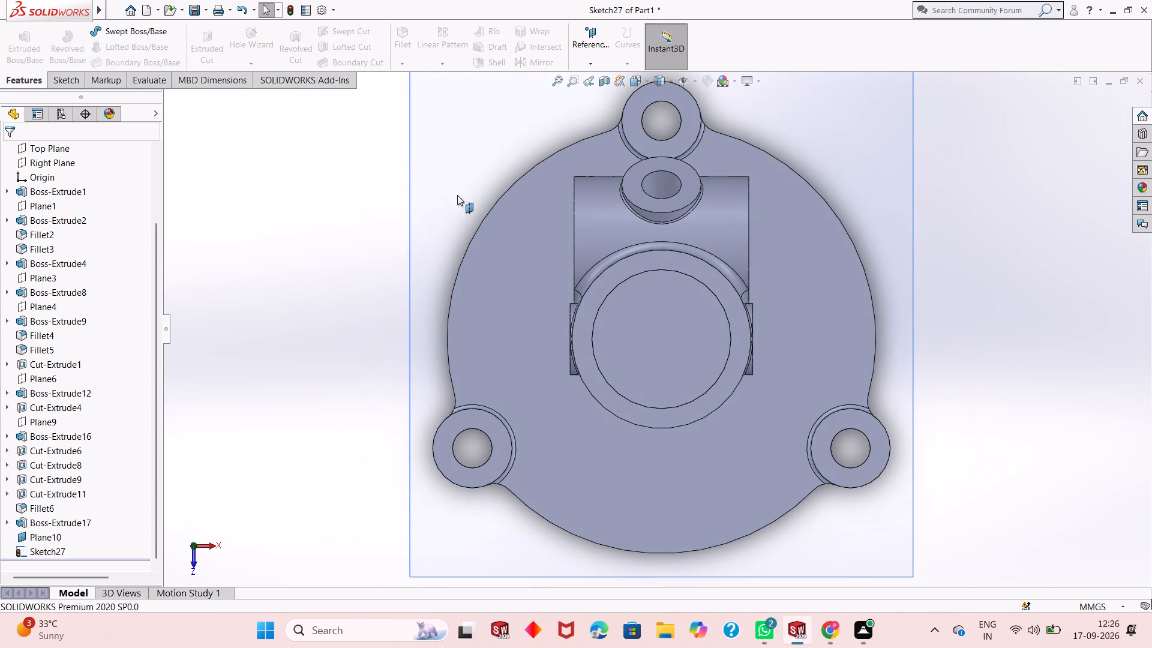
pyautogui.hotkey('ctrl', 'z')
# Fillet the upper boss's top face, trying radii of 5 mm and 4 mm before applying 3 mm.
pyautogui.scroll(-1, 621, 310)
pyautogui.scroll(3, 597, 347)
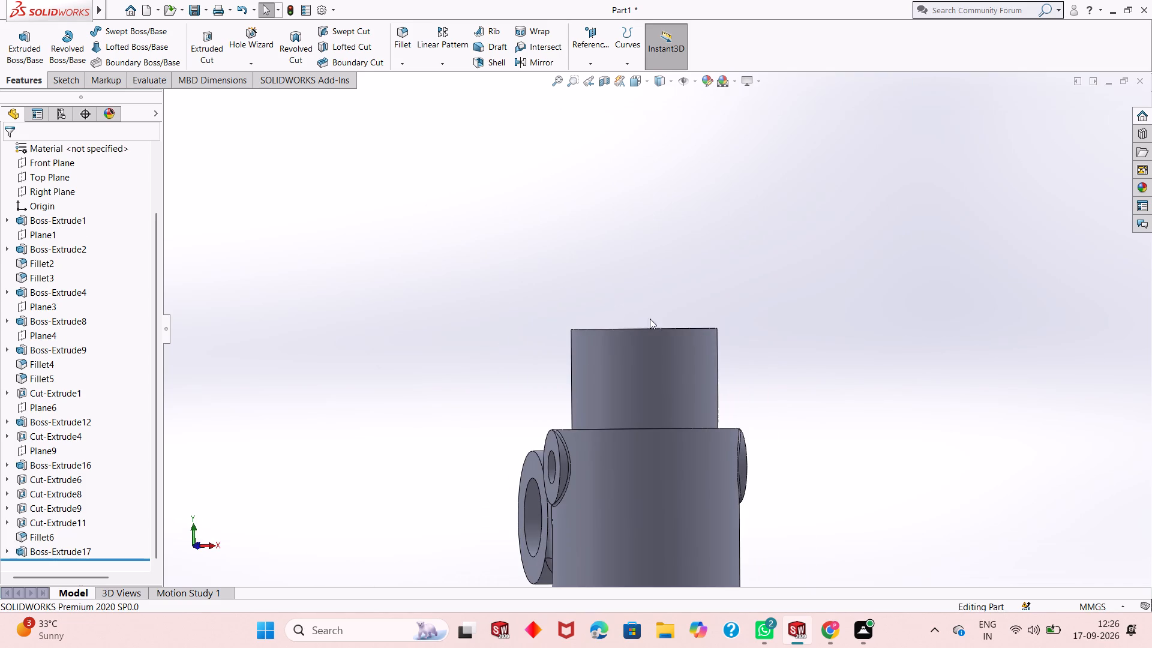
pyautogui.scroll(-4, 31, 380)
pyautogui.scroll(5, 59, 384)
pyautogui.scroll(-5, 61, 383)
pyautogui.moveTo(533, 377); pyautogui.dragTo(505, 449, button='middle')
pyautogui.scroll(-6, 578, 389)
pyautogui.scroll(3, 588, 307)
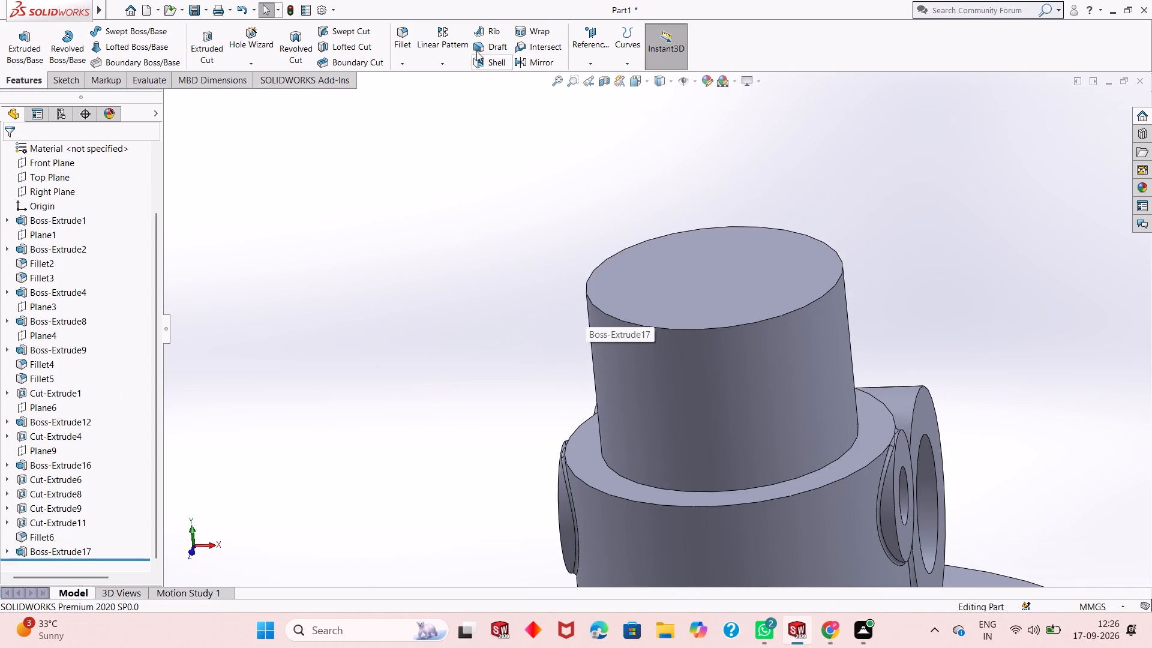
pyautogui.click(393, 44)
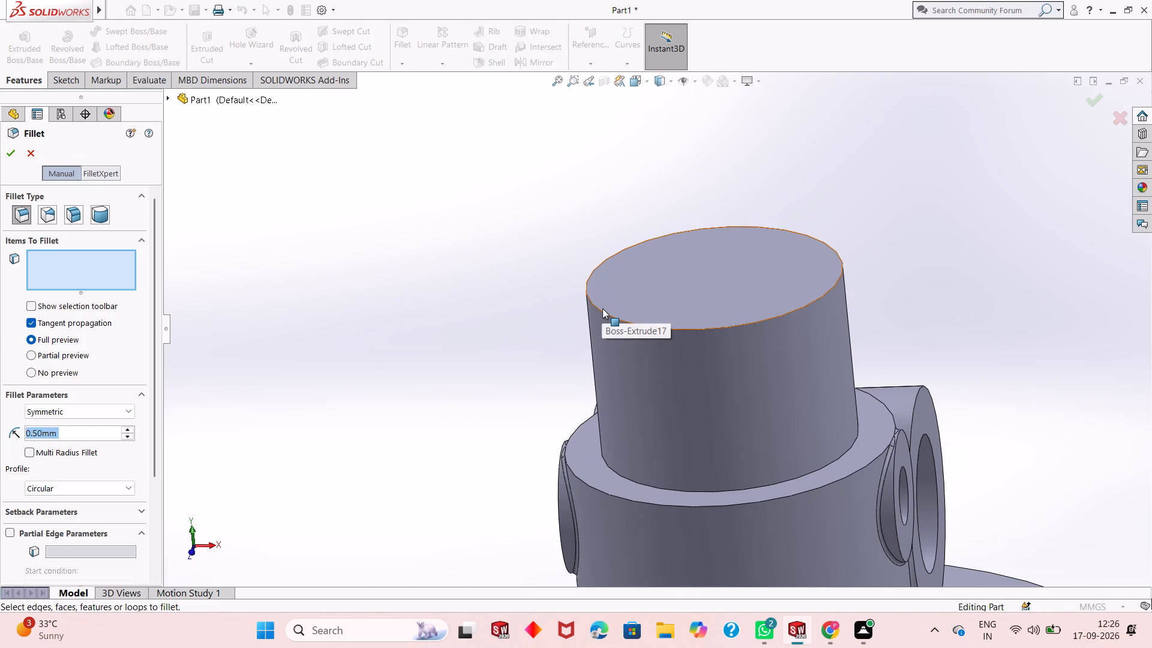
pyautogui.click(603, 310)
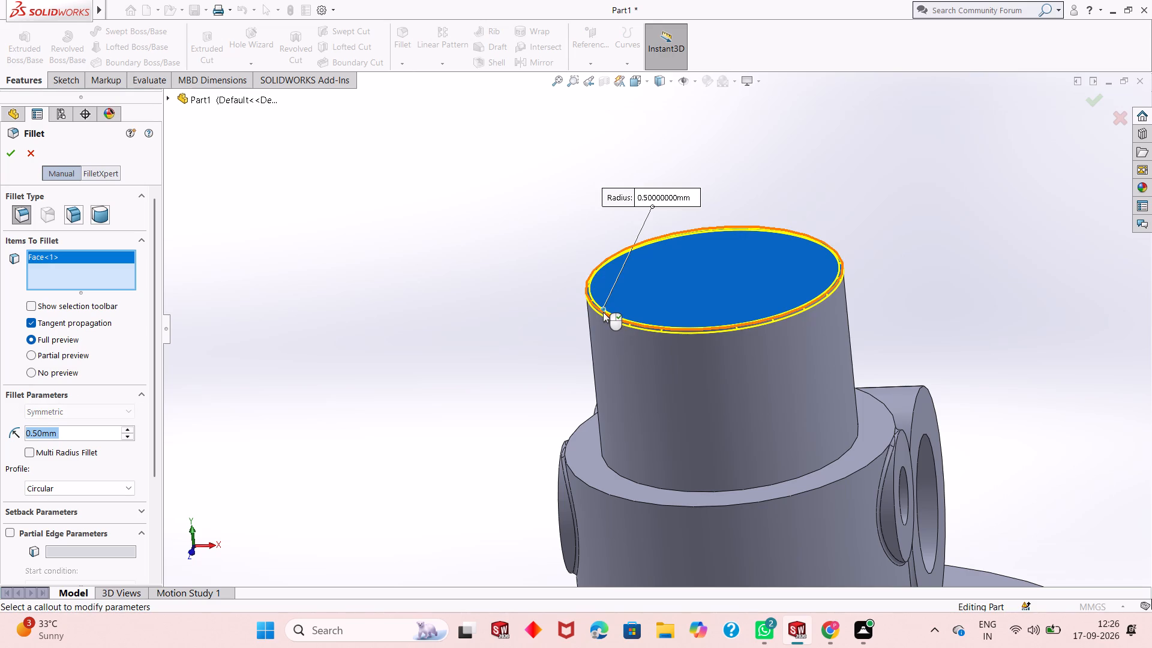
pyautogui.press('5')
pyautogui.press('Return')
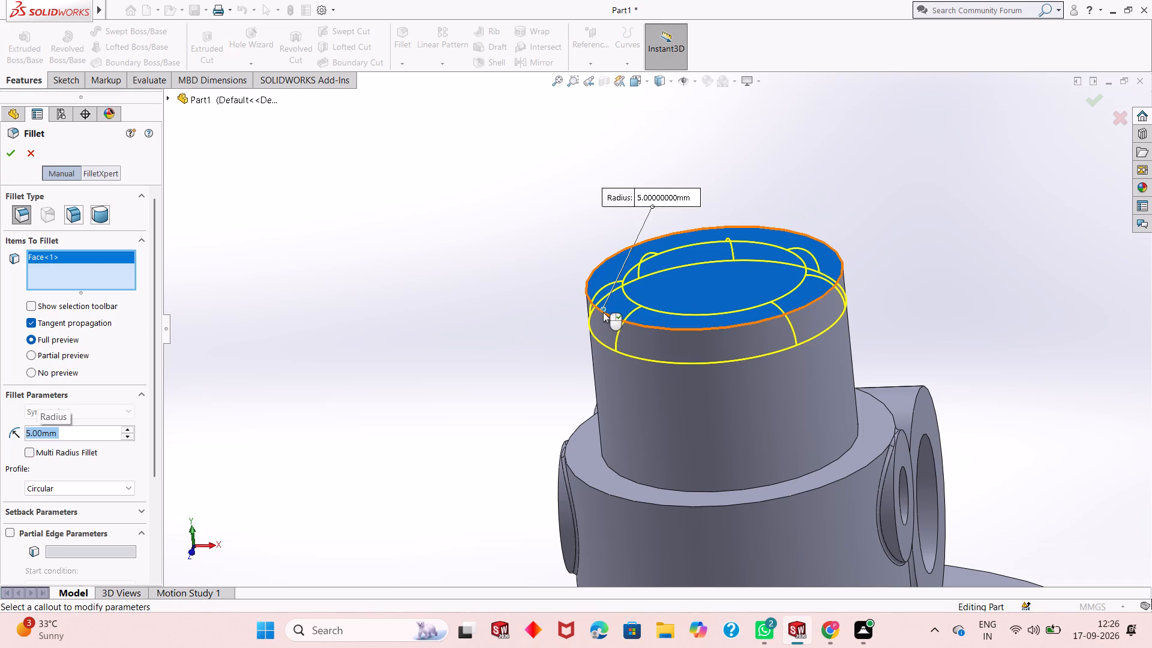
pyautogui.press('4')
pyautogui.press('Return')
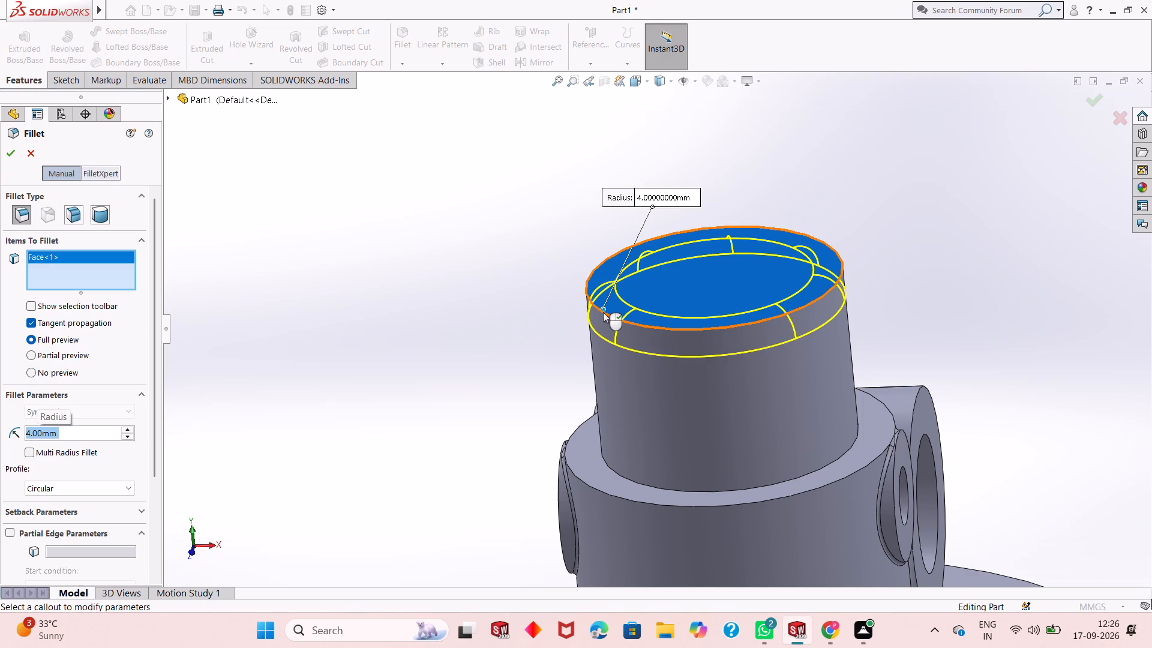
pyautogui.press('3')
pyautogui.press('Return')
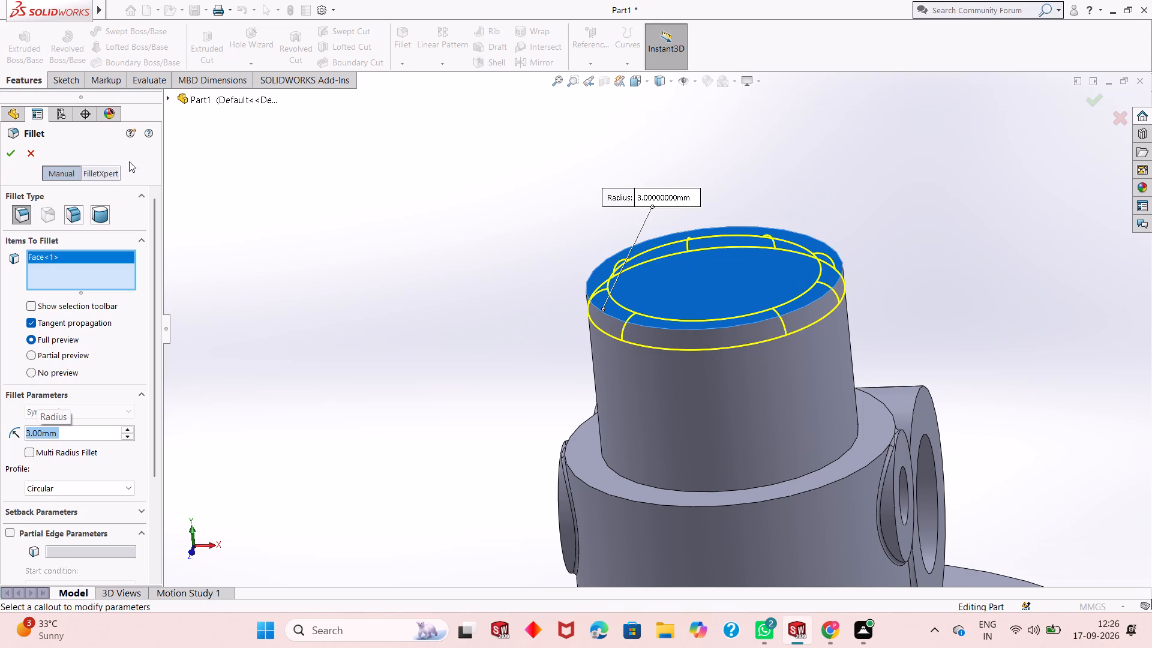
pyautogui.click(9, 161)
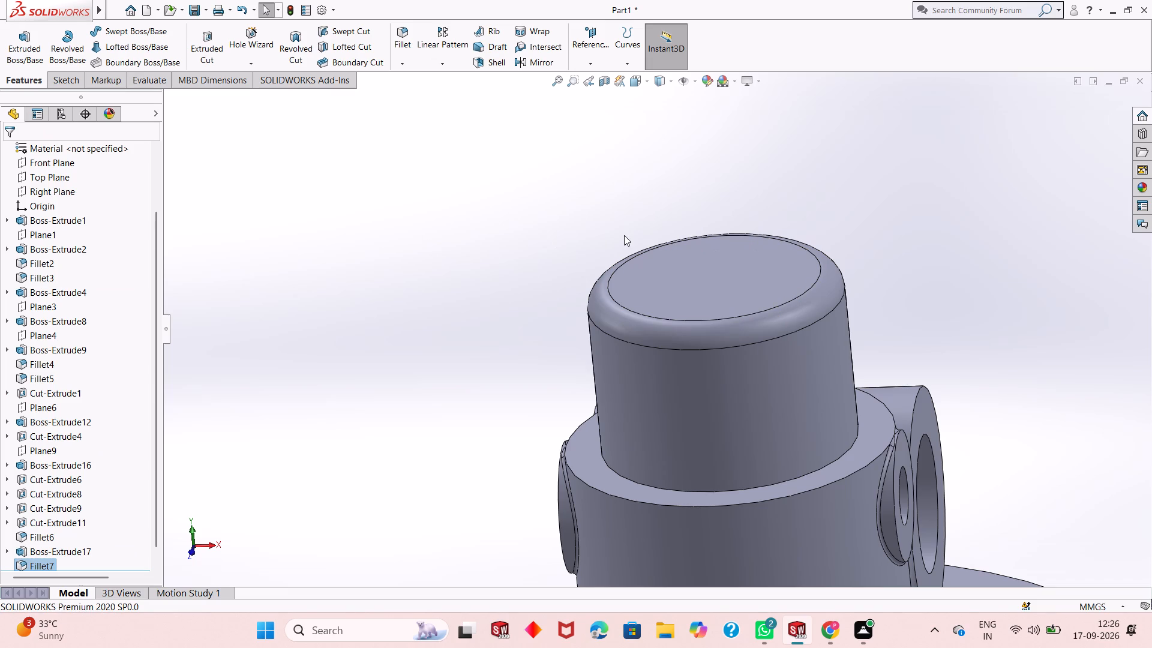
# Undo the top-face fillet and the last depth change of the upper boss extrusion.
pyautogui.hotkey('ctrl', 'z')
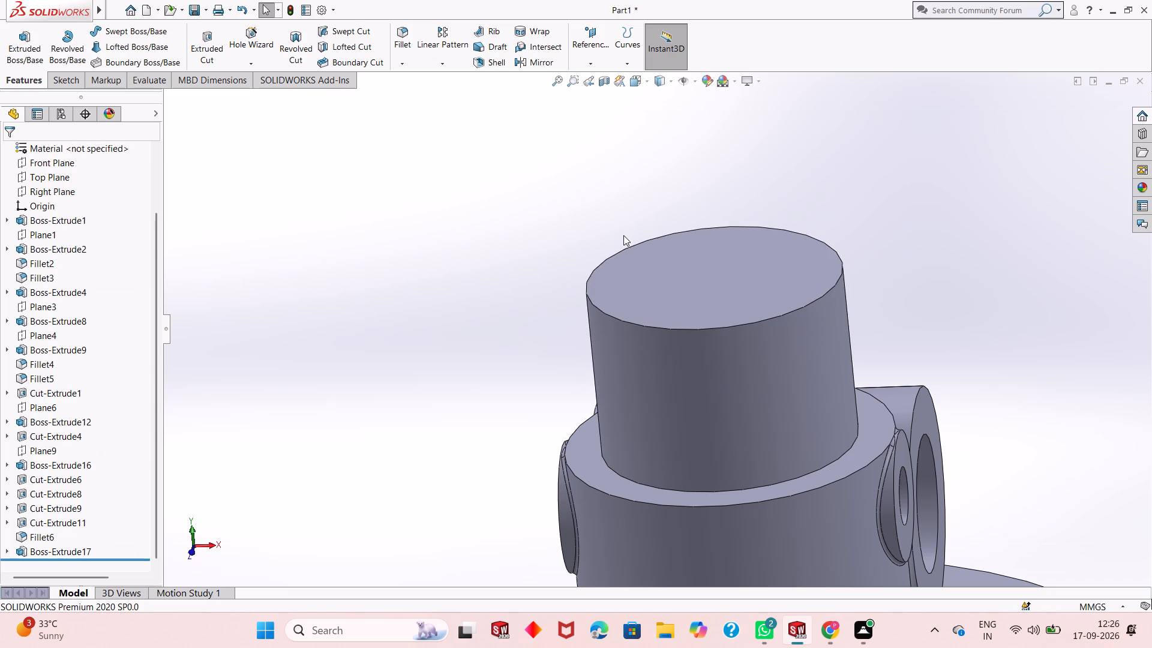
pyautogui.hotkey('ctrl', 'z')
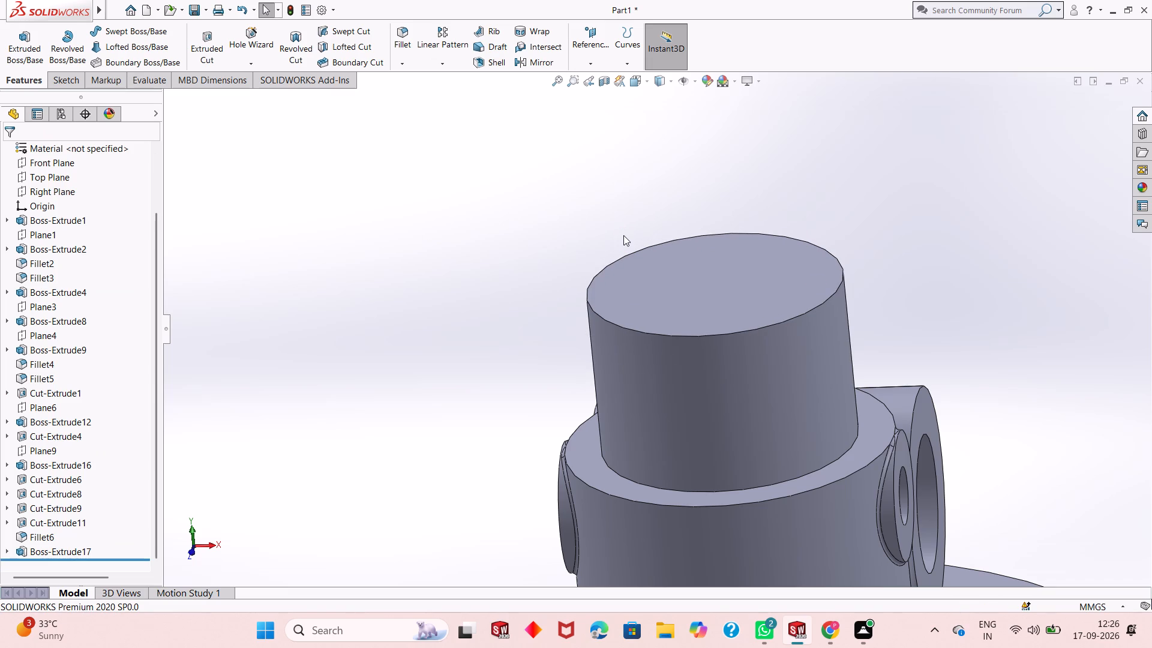
# Edit the upper boss extrusion (Boss-Extrude17) and set its blind depth to 24 mm.
pyautogui.scroll(-4, 116, 421)
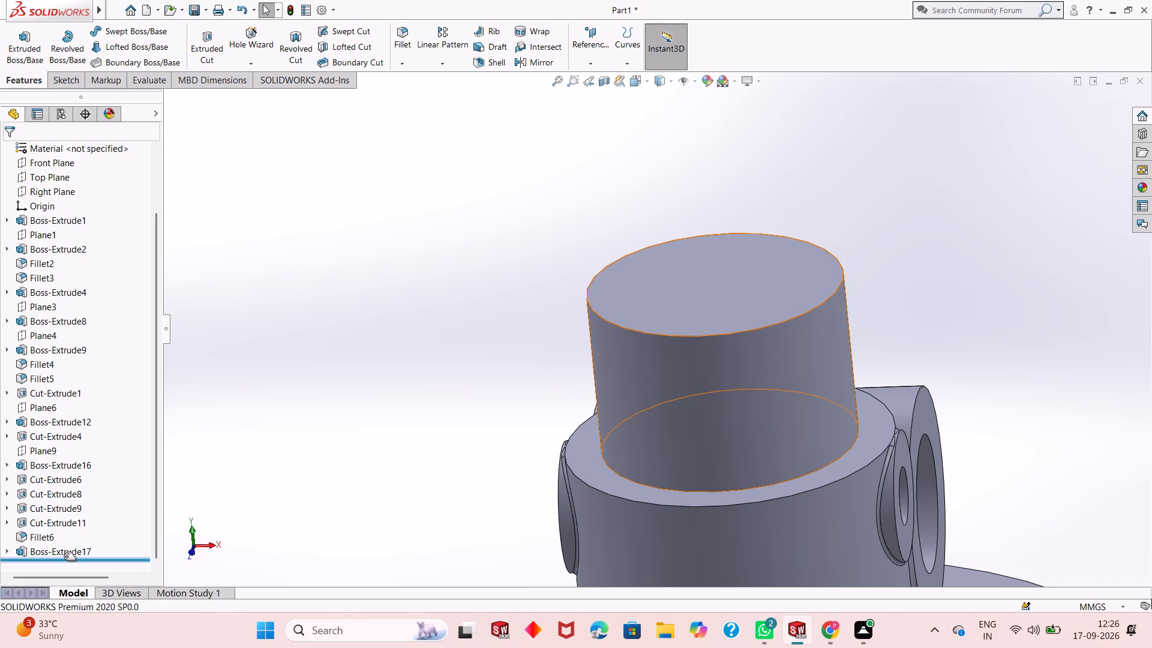
pyautogui.click(67, 556)
pyautogui.click(79, 523)
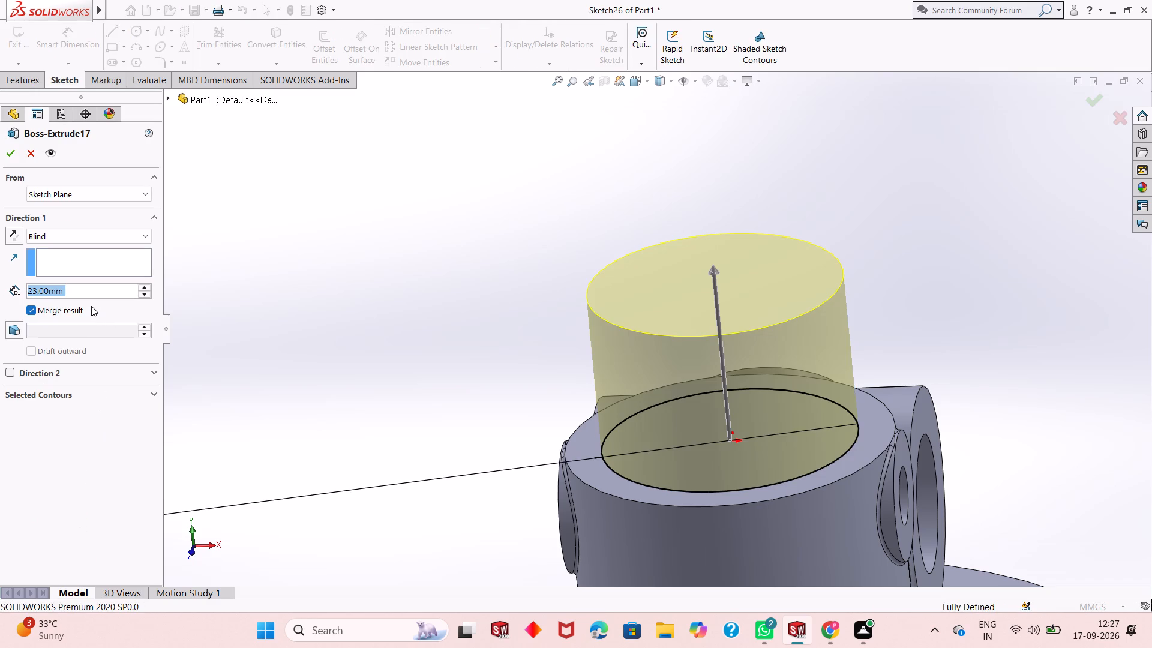
pyautogui.write('24')
pyautogui.press('Return')
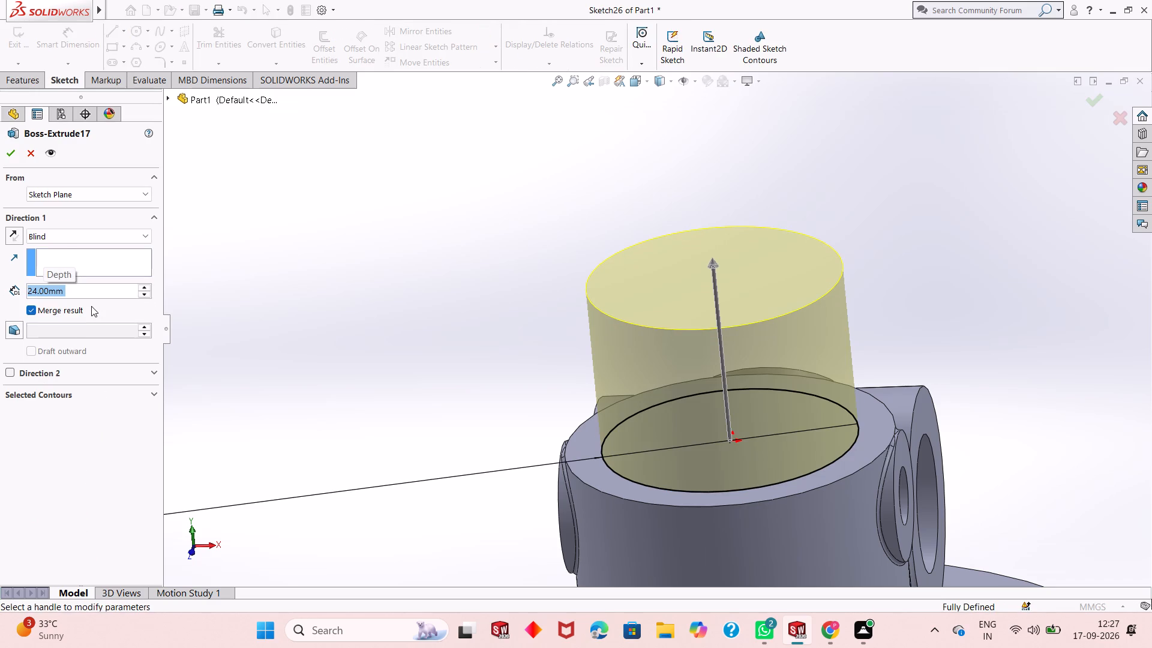
pyautogui.click(12, 151)
# Create a reference plane offset from the Top Plane, trying 73 mm before setting the offset to 76 mm.
pyautogui.click(598, 50)
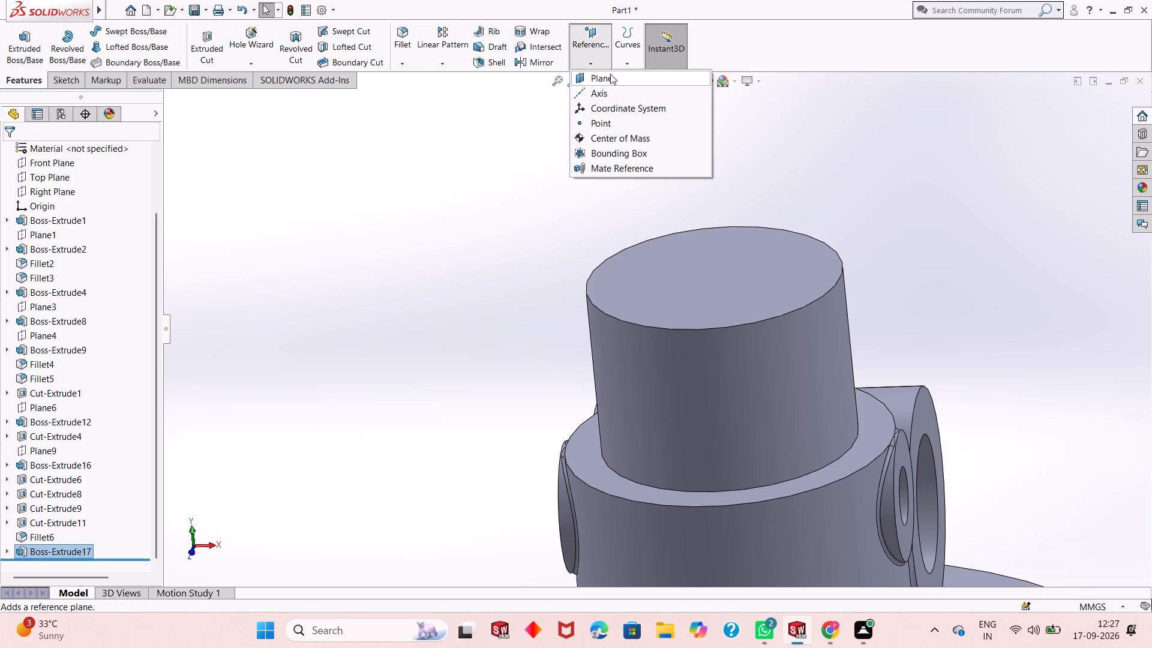
pyautogui.click(610, 74)
pyautogui.click(209, 103)
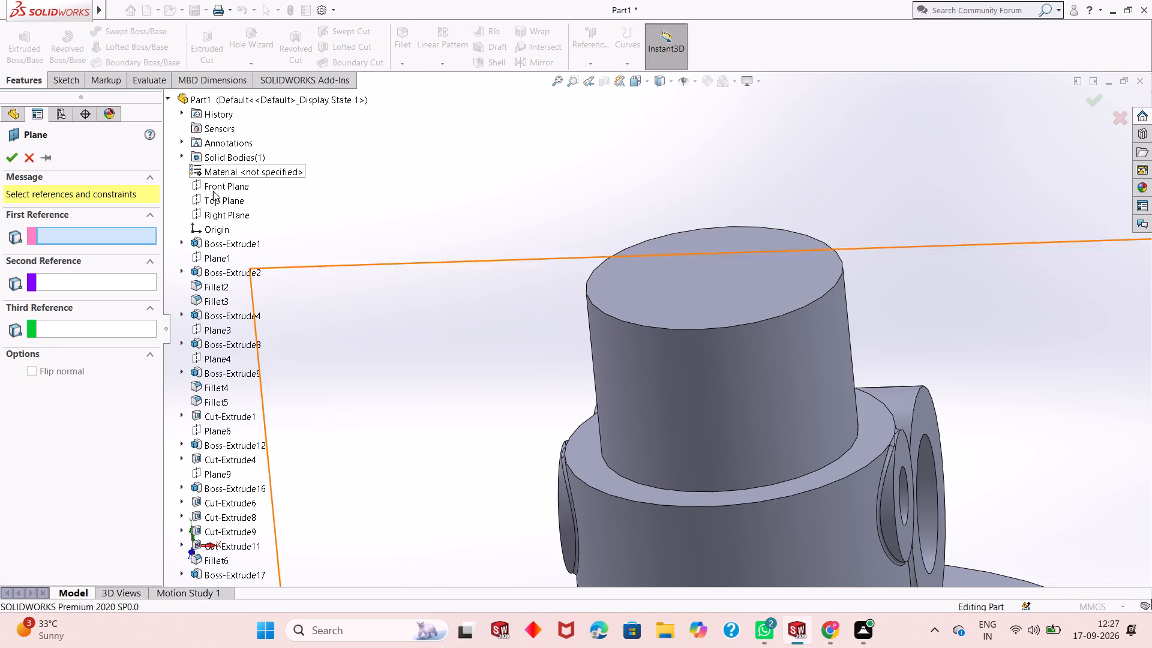
pyautogui.click(217, 201)
pyautogui.moveTo(646, 361); pyautogui.dragTo(646, 284, button='middle')
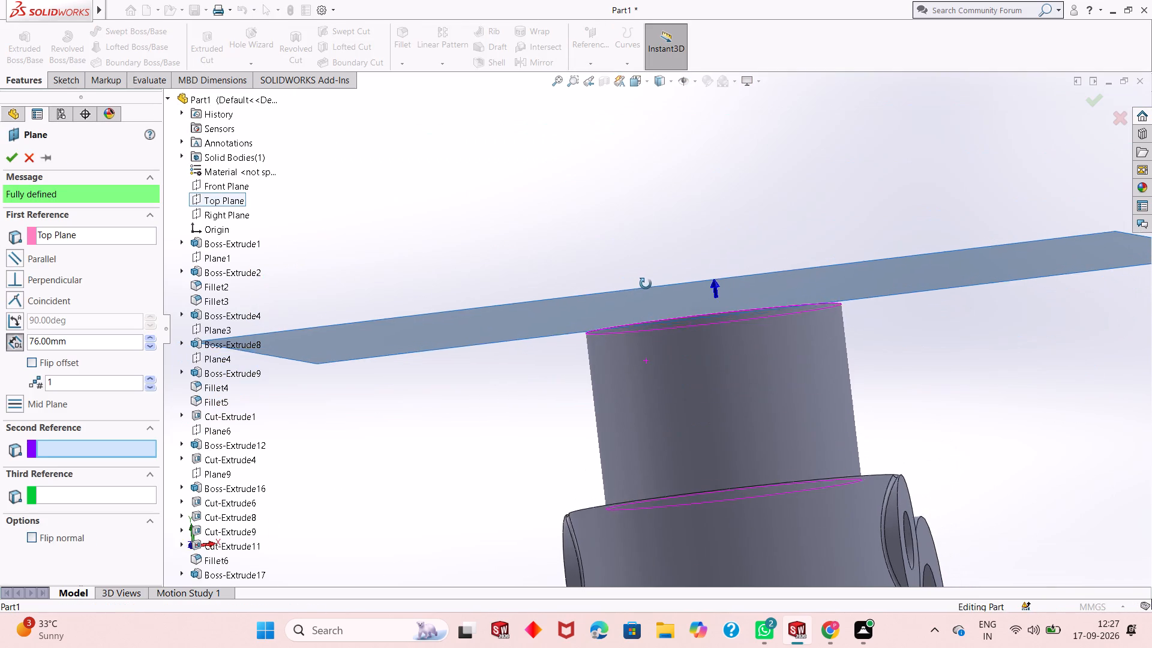
pyautogui.moveTo(646, 284); pyautogui.dragTo(662, 296, button='middle')
pyautogui.doubleClick(86, 342)
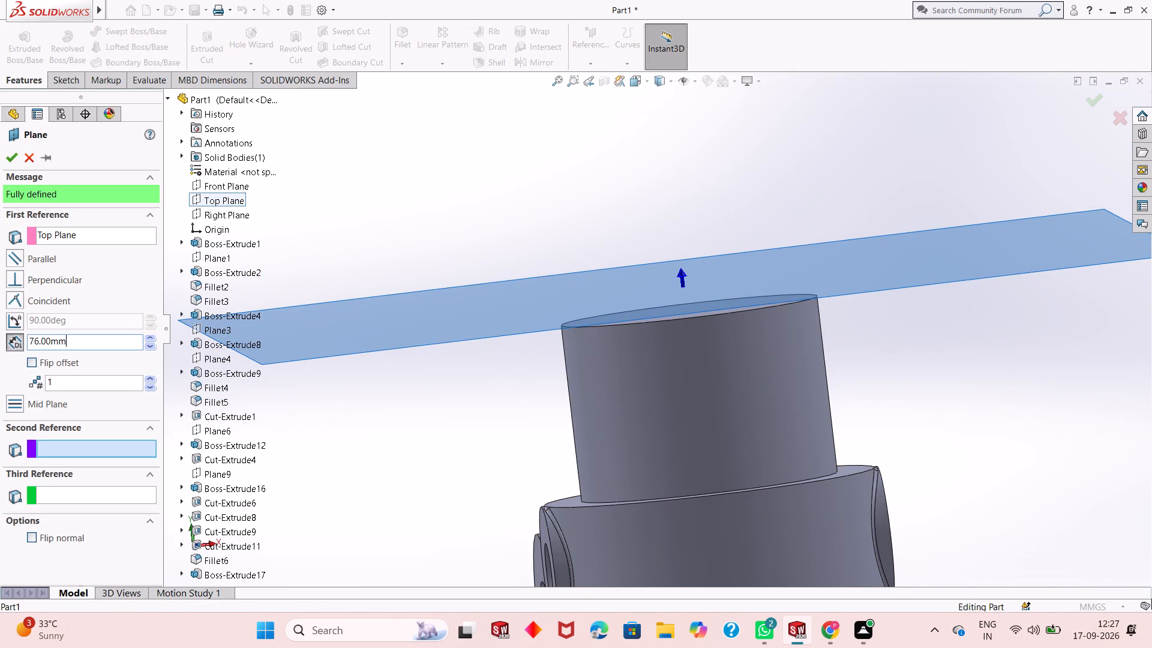
pyautogui.write('7773')
pyautogui.press('BackSpace')
pyautogui.press('BackSpace')
pyautogui.press('3')
pyautogui.press('Return')
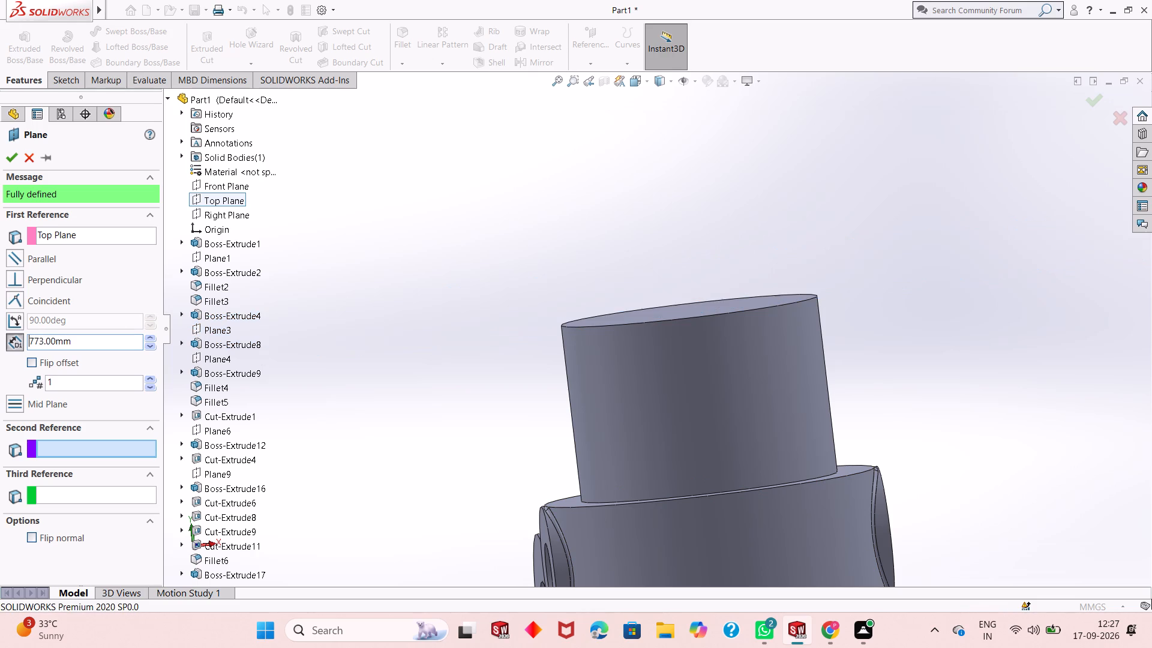
pyautogui.doubleClick(89, 347)
pyautogui.write('73')
pyautogui.press('Return')
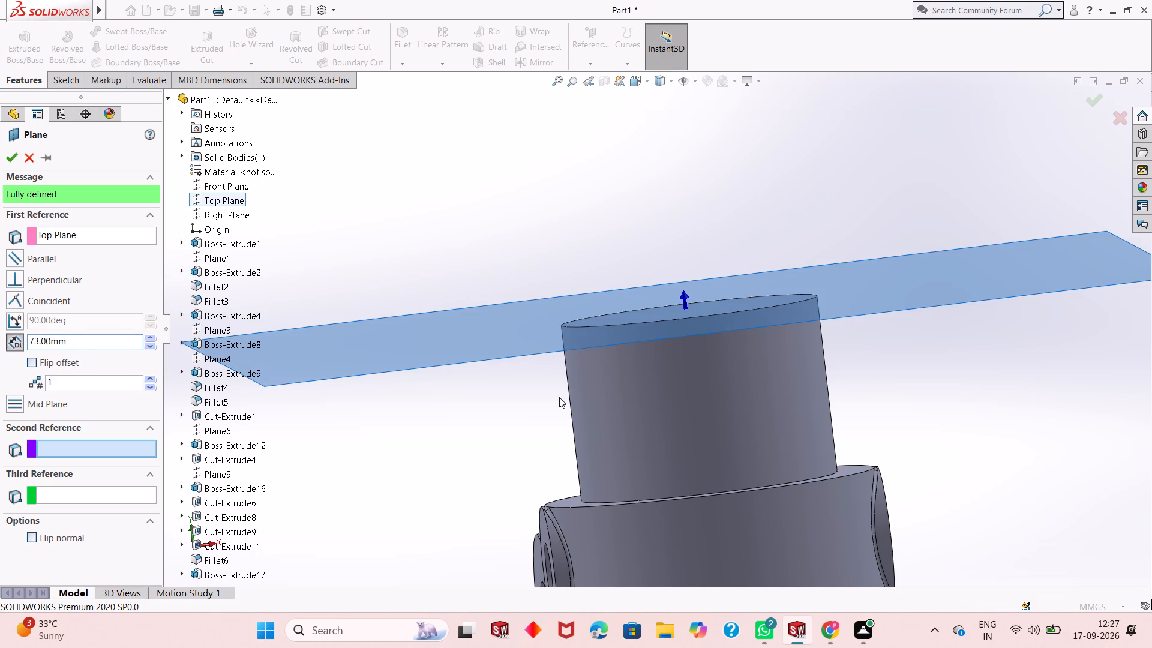
pyautogui.moveTo(560, 397); pyautogui.dragTo(534, 397, button='middle')
pyautogui.scroll(-5, 621, 362)
pyautogui.middleClick(622, 361)
pyautogui.scroll(1, 622, 361)
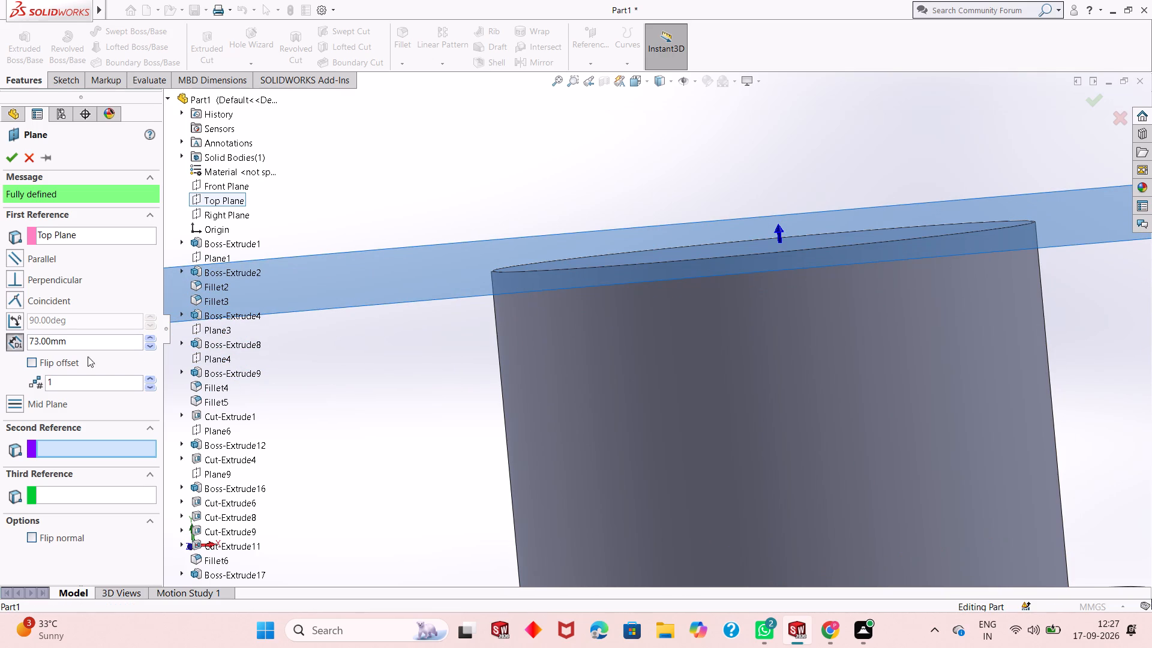
pyautogui.doubleClick(95, 335)
pyautogui.write('76')
pyautogui.press('Return')
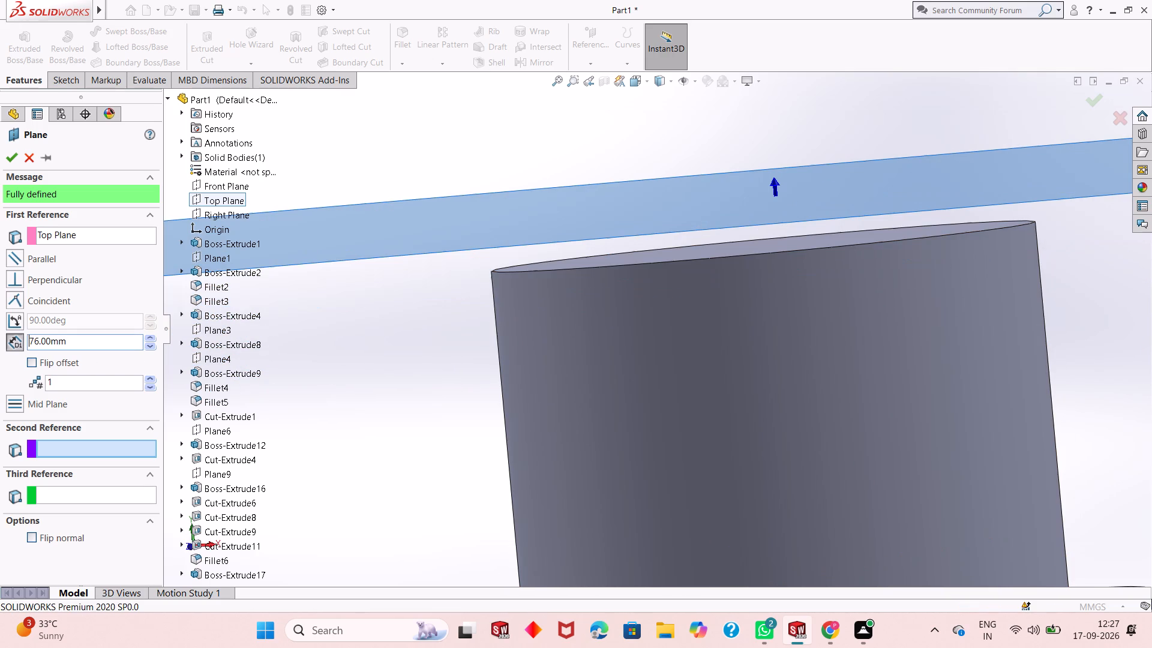
pyautogui.click(8, 160)
# Start a sketch on the new offset plane and draw a circle about 25 mm in diameter centred on the origin.
pyautogui.moveTo(526, 295); pyautogui.dragTo(535, 332, button='middle')
pyautogui.scroll(3, 535, 332)
pyautogui.click(458, 214)
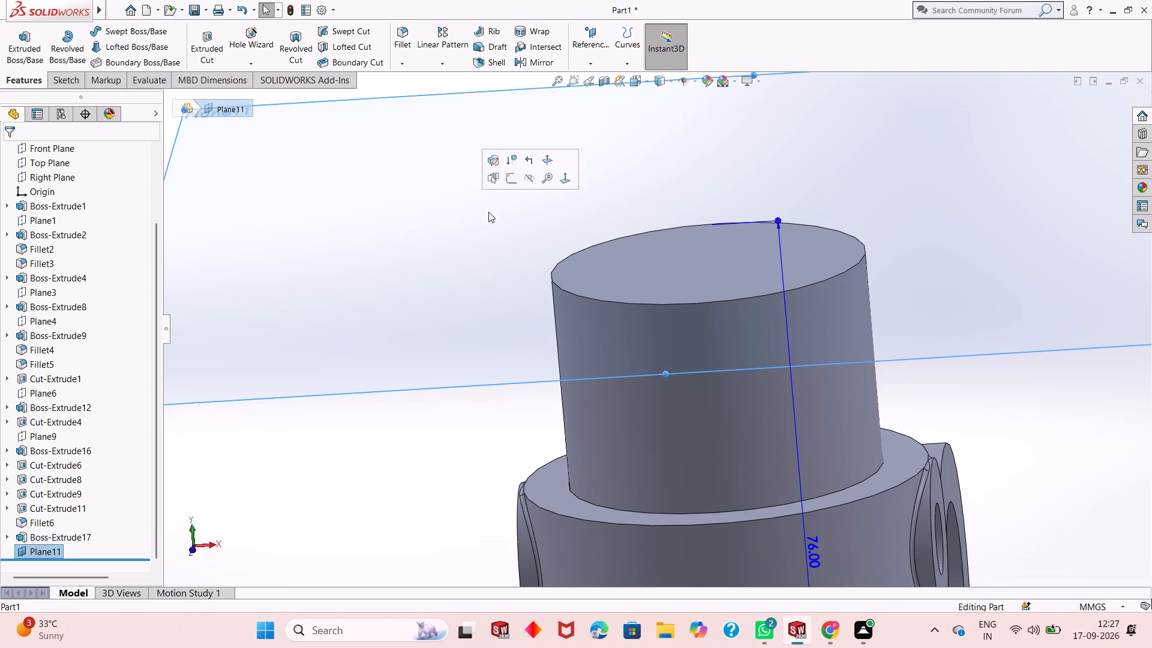
pyautogui.click(516, 184)
pyautogui.hotkey('ctrl', '8')
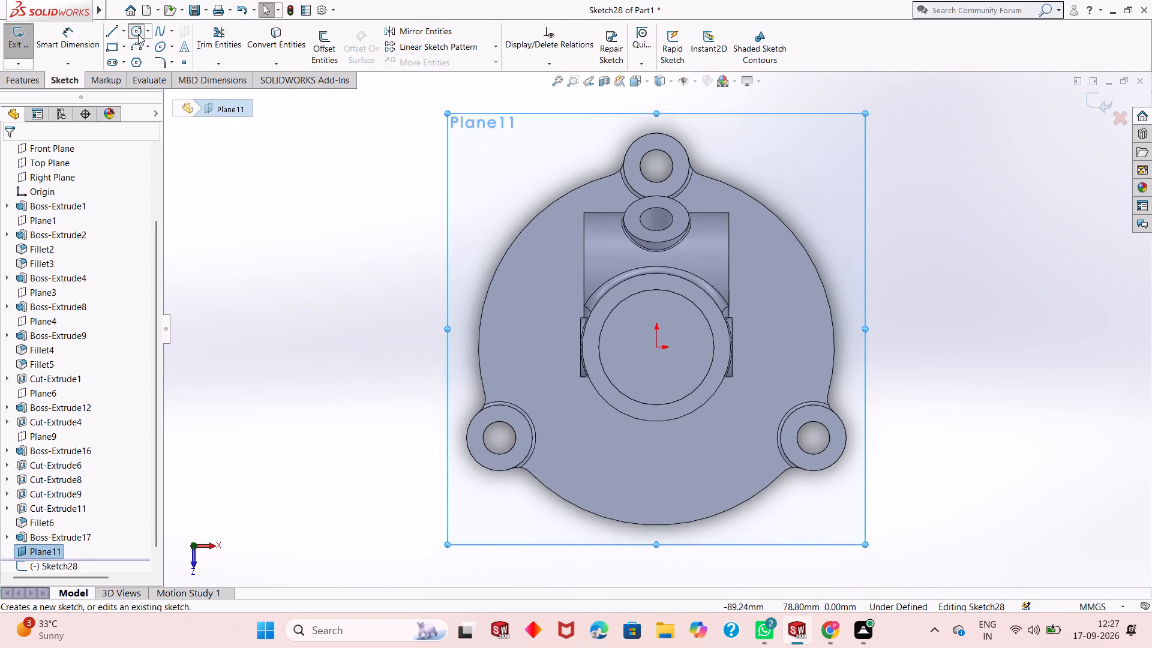
pyautogui.click(138, 34)
pyautogui.click(656, 346)
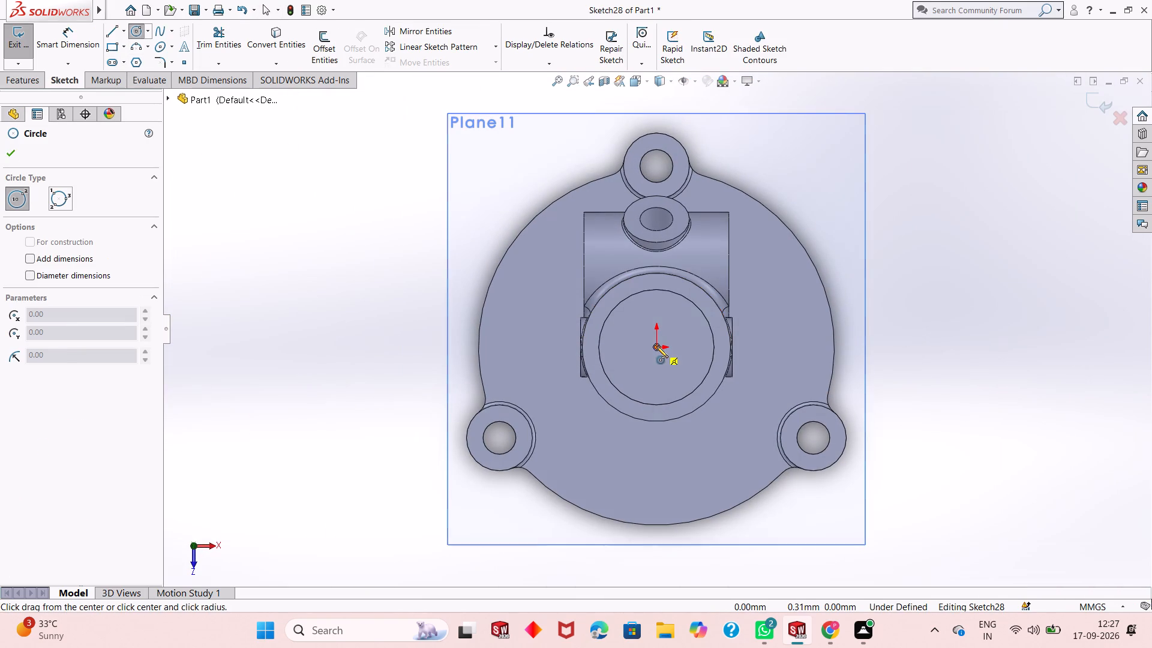
pyautogui.click(680, 314)
pyautogui.rightClick(680, 314)
pyautogui.click(724, 331)
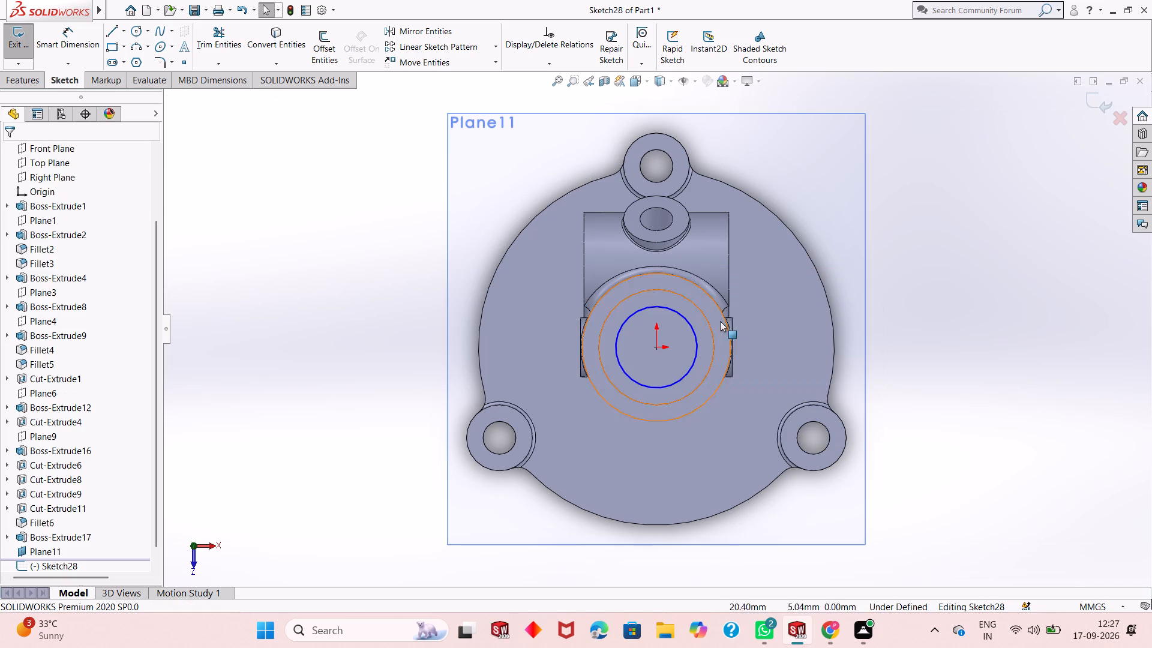
# Dimension the circle's diameter, trying 30 mm before setting it to 31 mm, and exit the sketch.
pyautogui.click(64, 44)
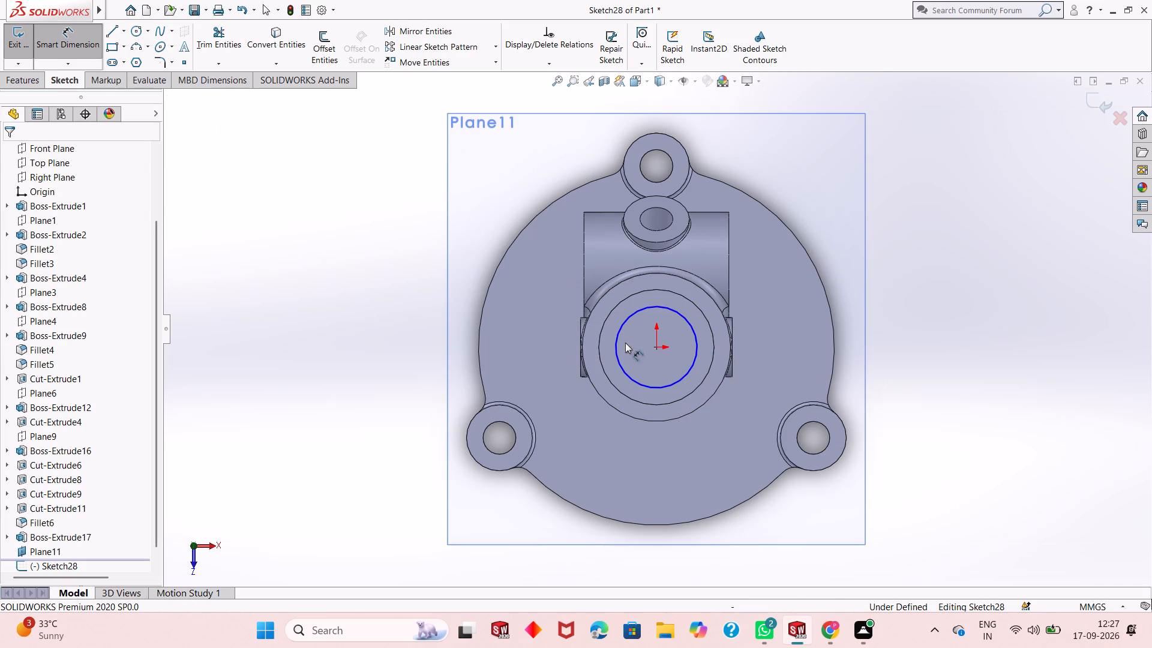
pyautogui.click(625, 370)
pyautogui.click(308, 446)
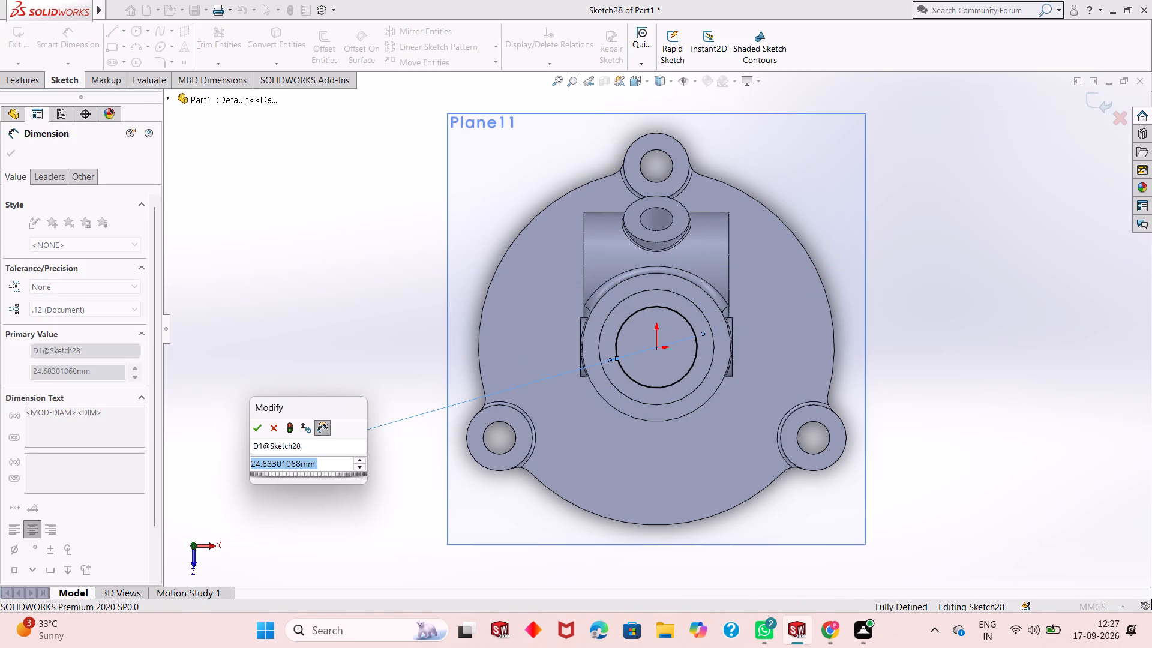
pyautogui.write('30')
pyautogui.press('Return')
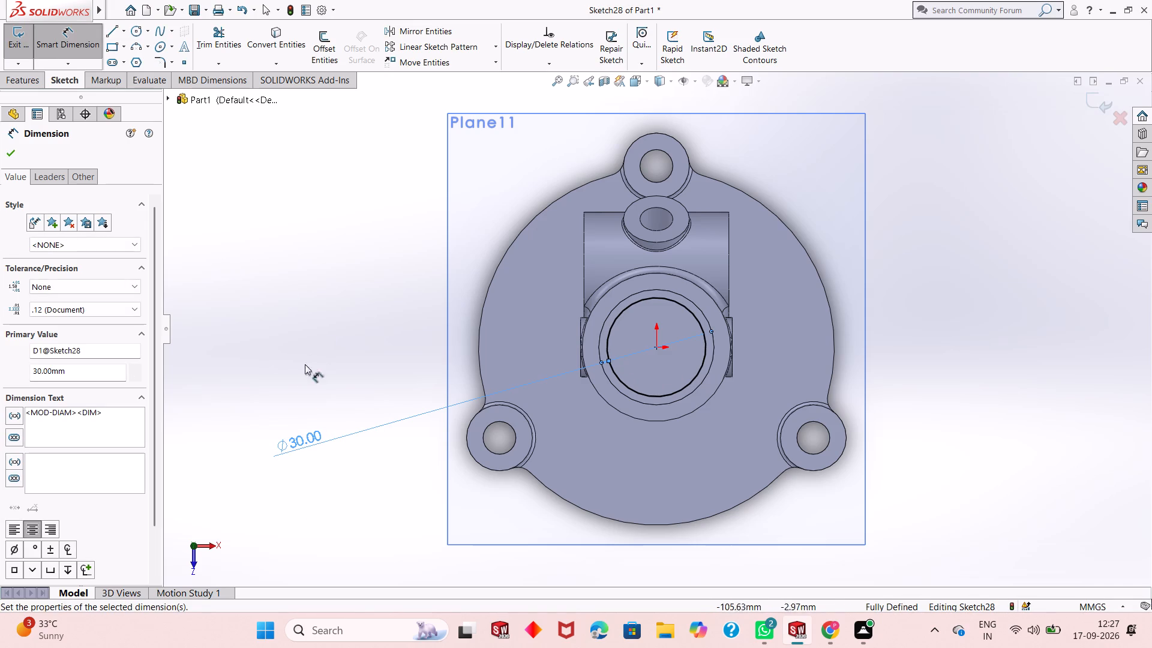
pyautogui.doubleClick(309, 437)
pyautogui.write('31')
pyautogui.press('Return')
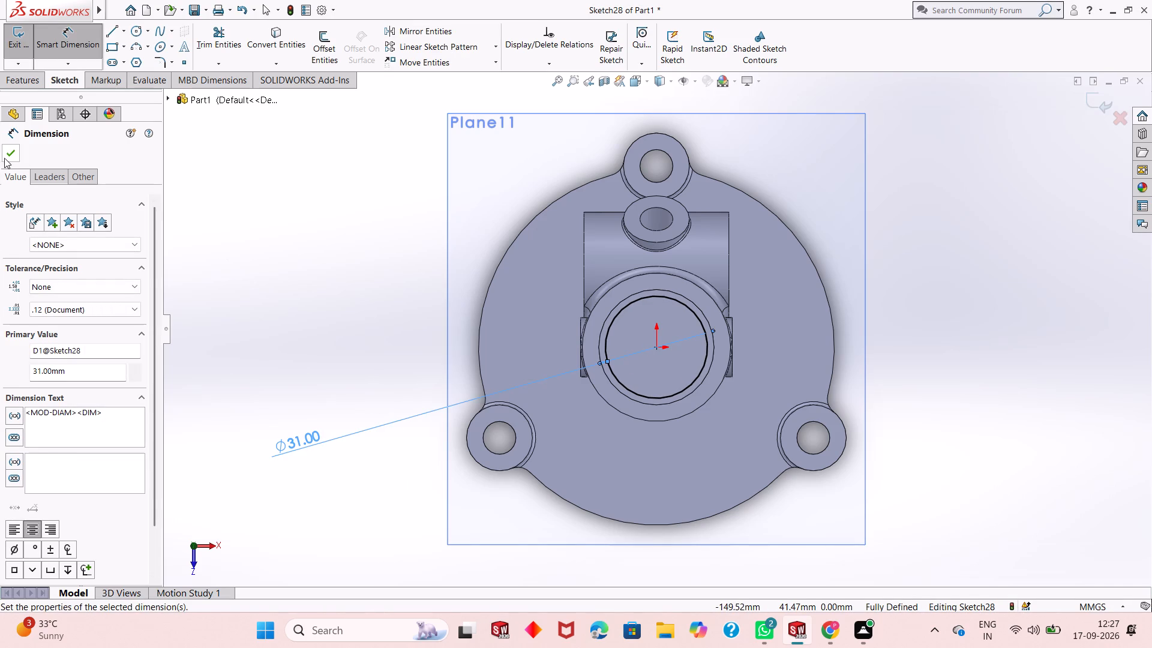
pyautogui.click(4, 159)
pyautogui.click(34, 84)
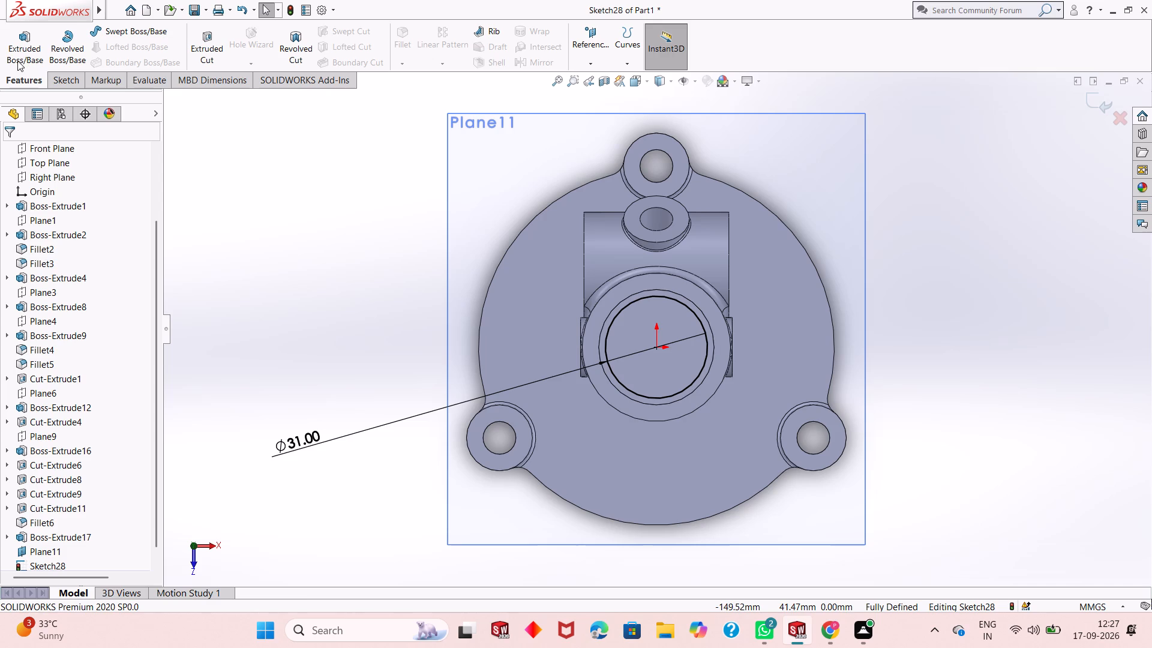
pyautogui.click(1093, 106)
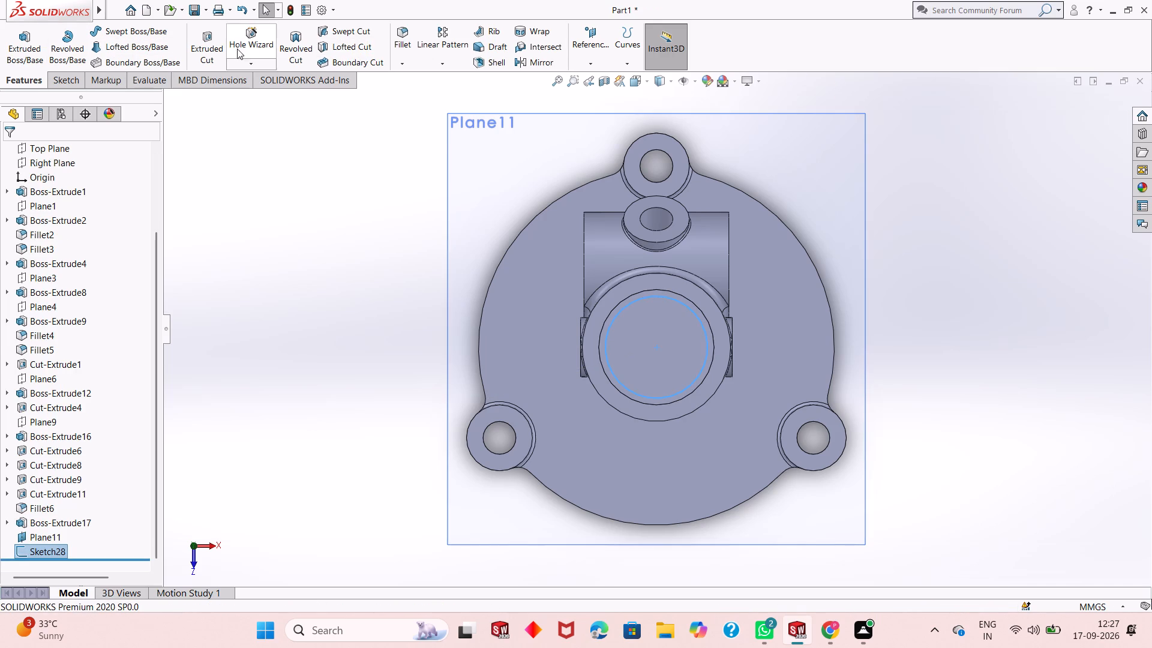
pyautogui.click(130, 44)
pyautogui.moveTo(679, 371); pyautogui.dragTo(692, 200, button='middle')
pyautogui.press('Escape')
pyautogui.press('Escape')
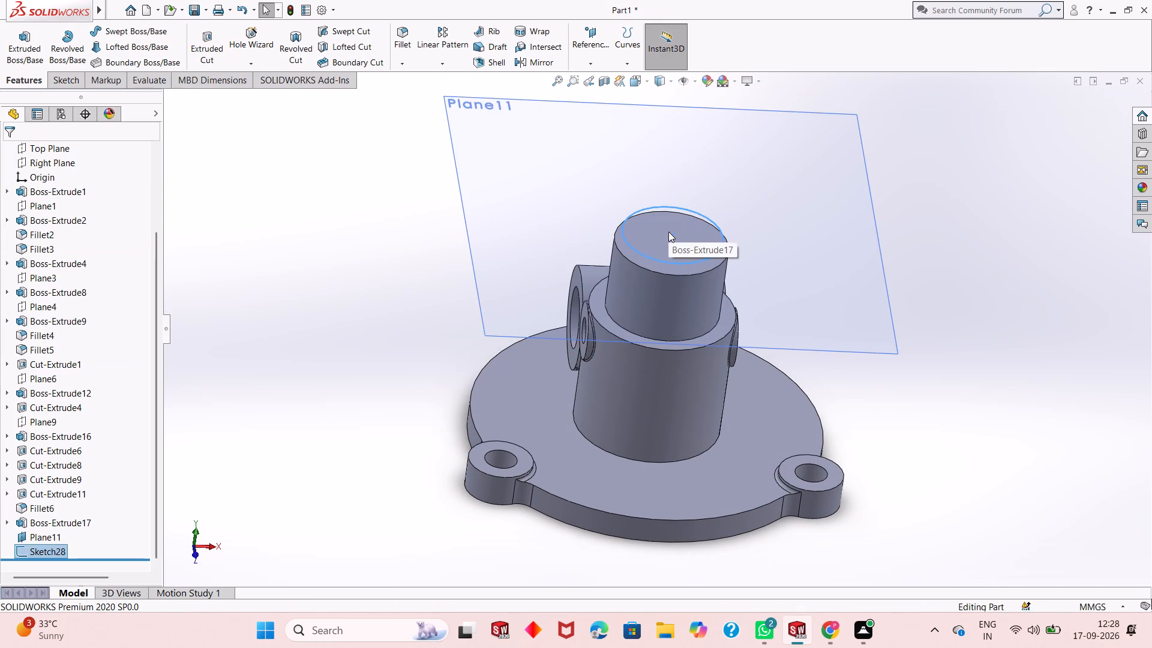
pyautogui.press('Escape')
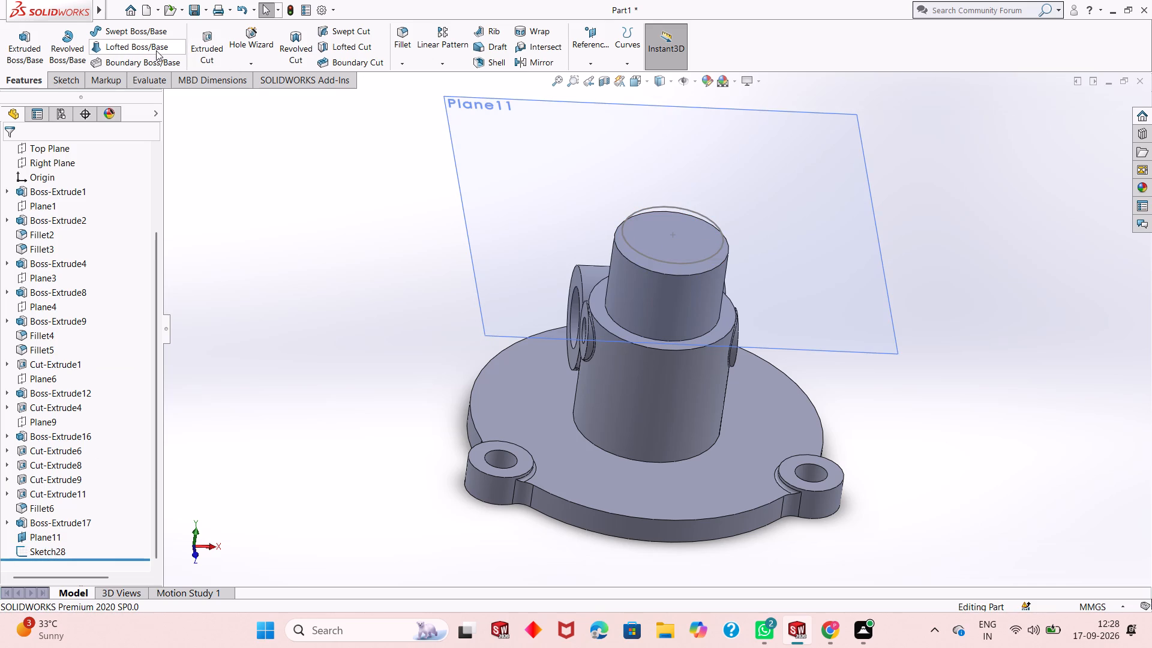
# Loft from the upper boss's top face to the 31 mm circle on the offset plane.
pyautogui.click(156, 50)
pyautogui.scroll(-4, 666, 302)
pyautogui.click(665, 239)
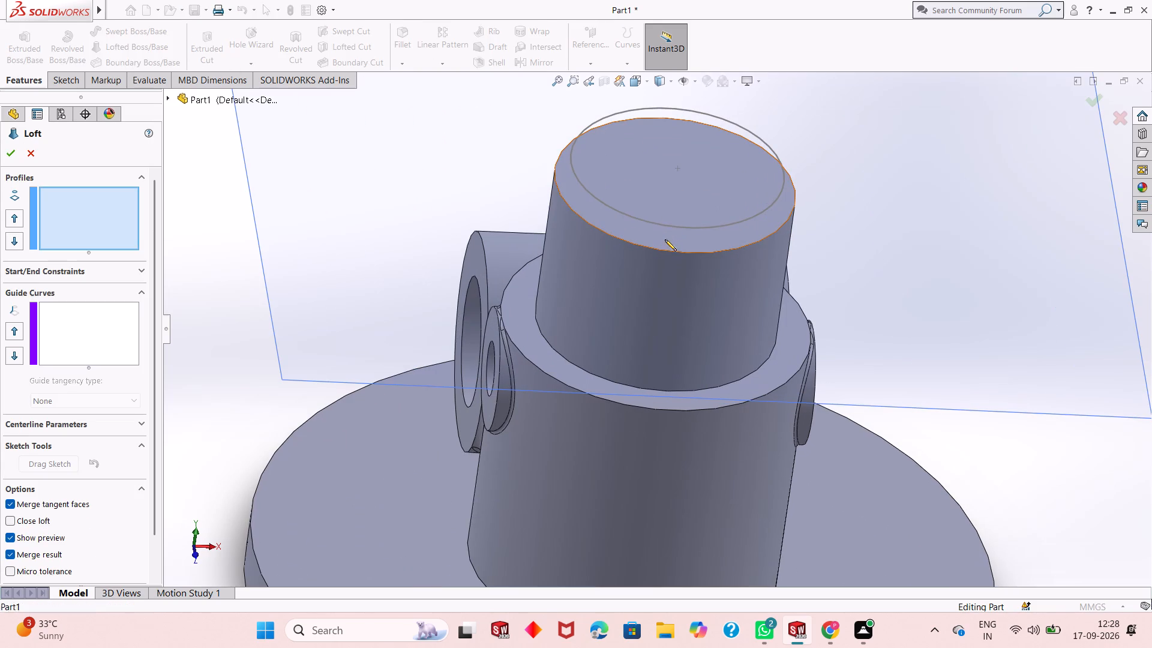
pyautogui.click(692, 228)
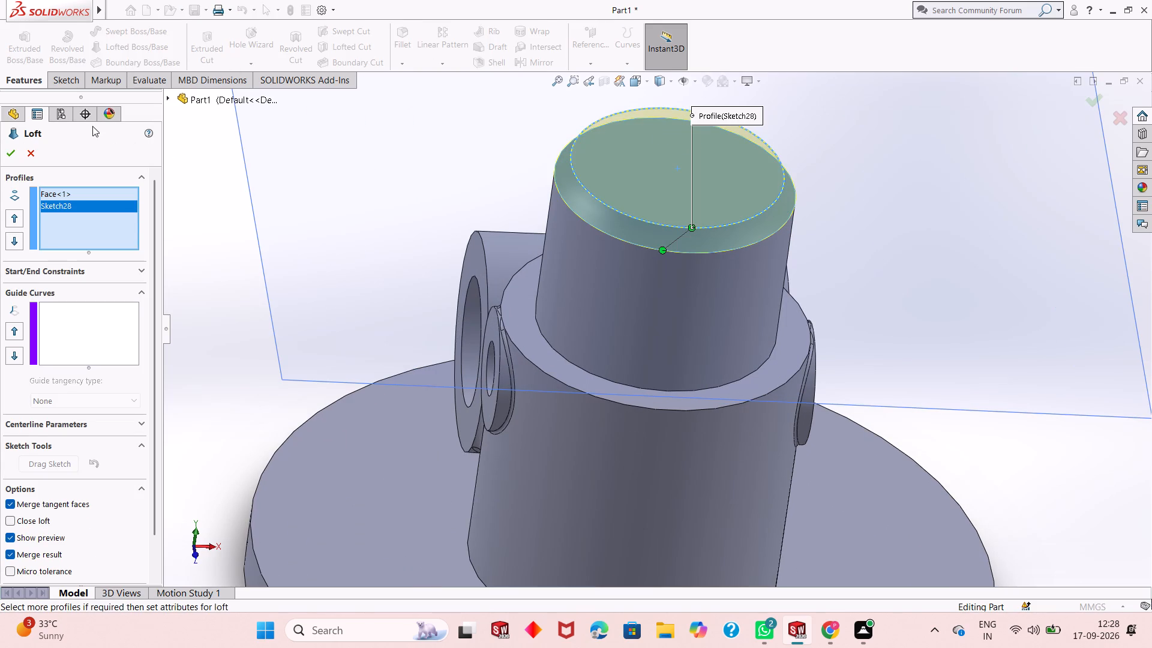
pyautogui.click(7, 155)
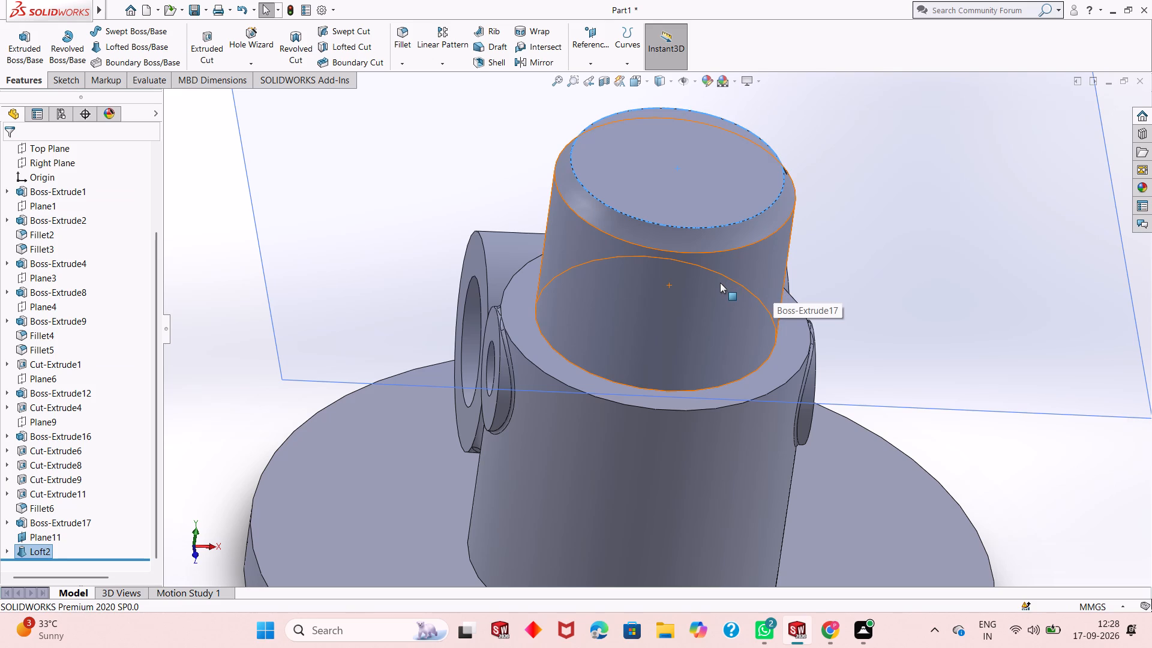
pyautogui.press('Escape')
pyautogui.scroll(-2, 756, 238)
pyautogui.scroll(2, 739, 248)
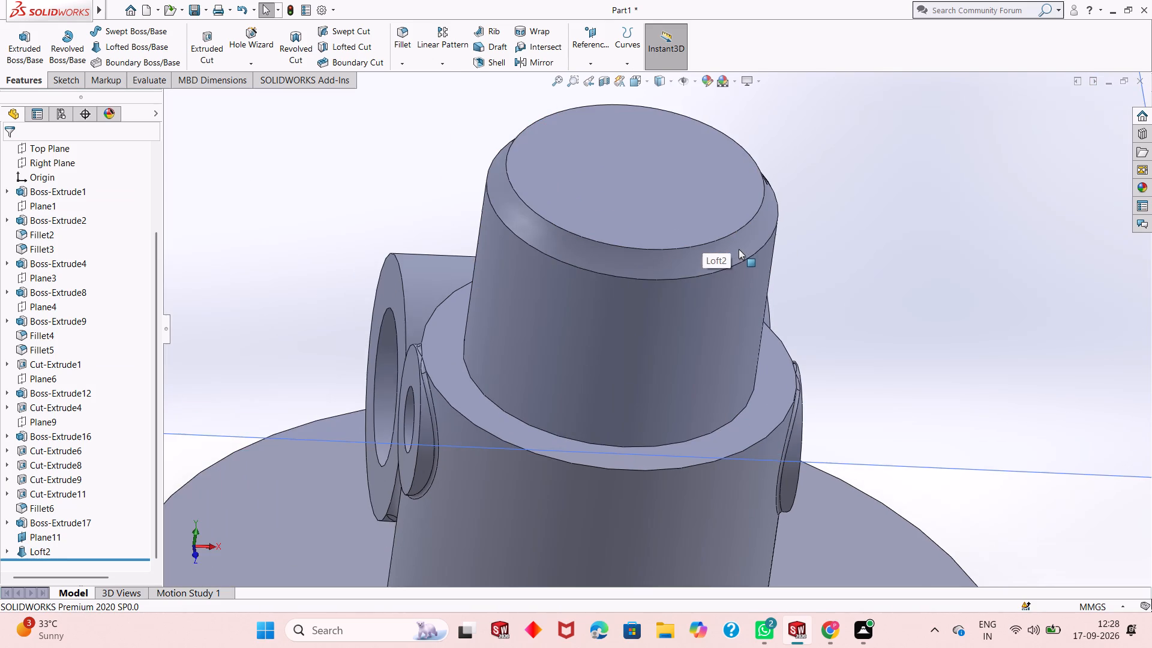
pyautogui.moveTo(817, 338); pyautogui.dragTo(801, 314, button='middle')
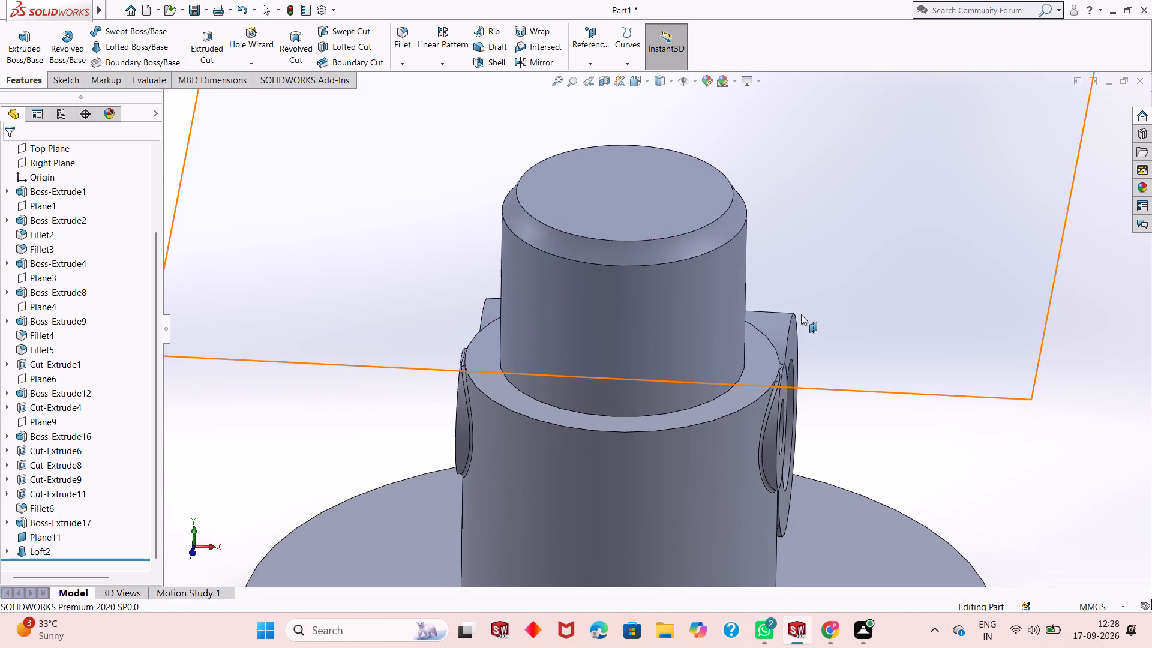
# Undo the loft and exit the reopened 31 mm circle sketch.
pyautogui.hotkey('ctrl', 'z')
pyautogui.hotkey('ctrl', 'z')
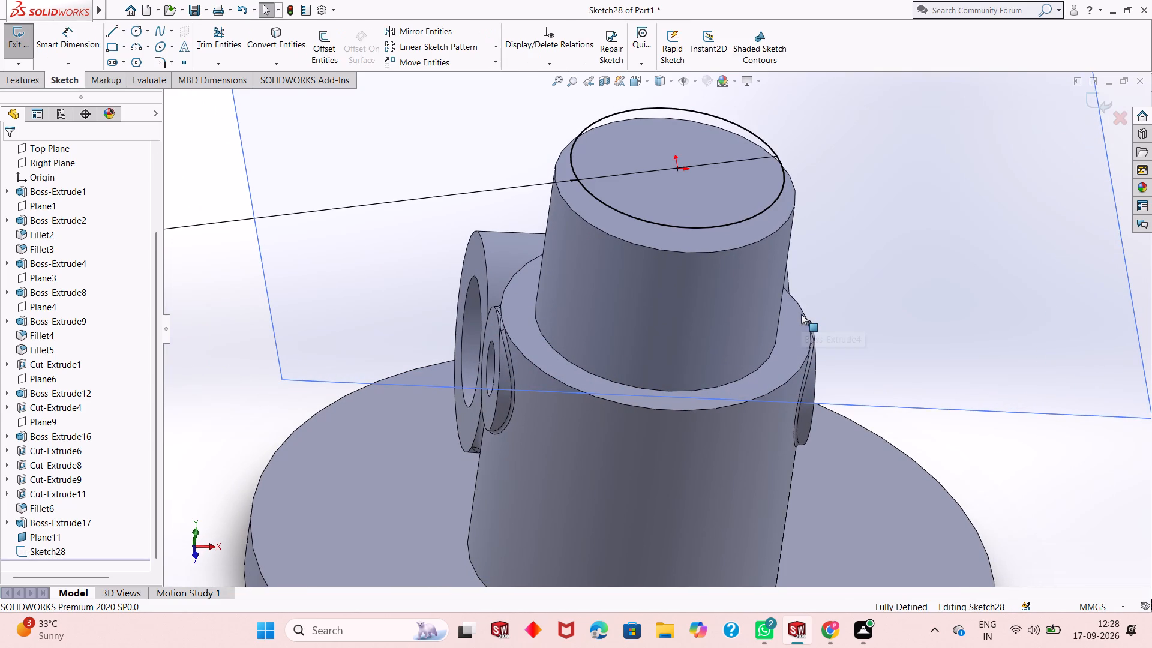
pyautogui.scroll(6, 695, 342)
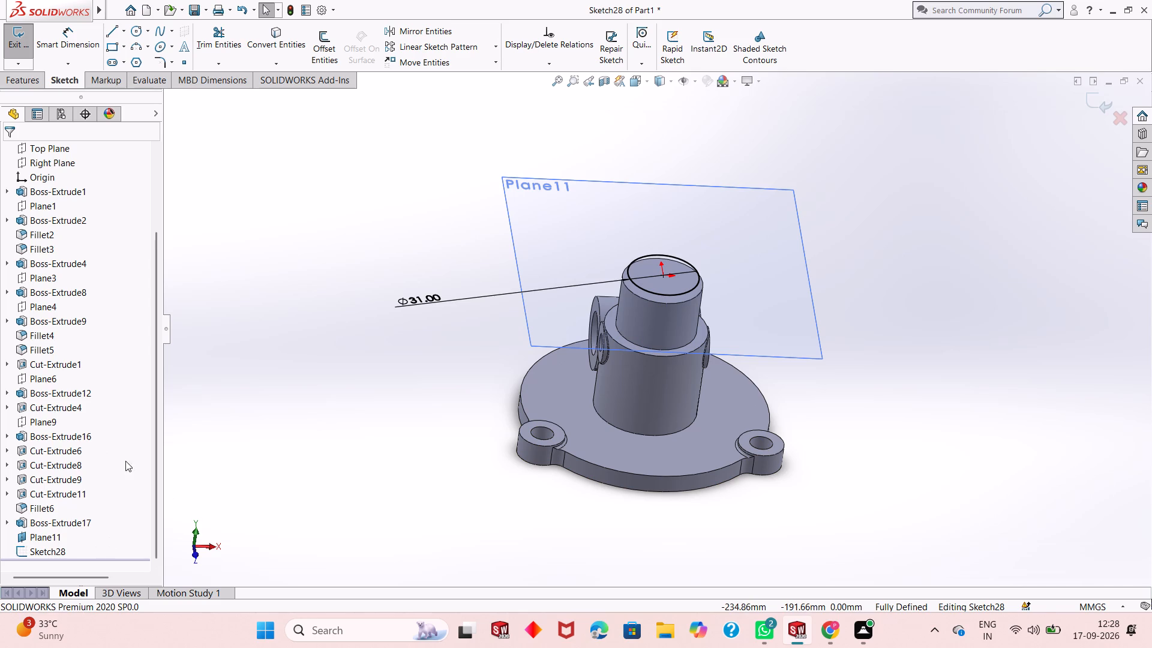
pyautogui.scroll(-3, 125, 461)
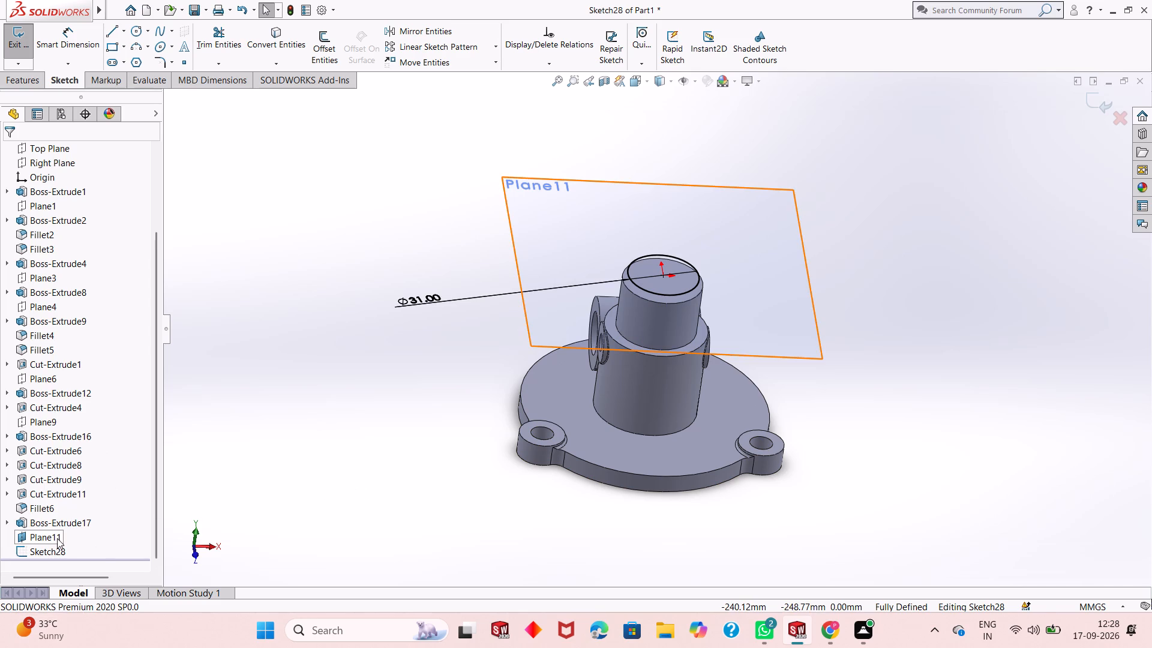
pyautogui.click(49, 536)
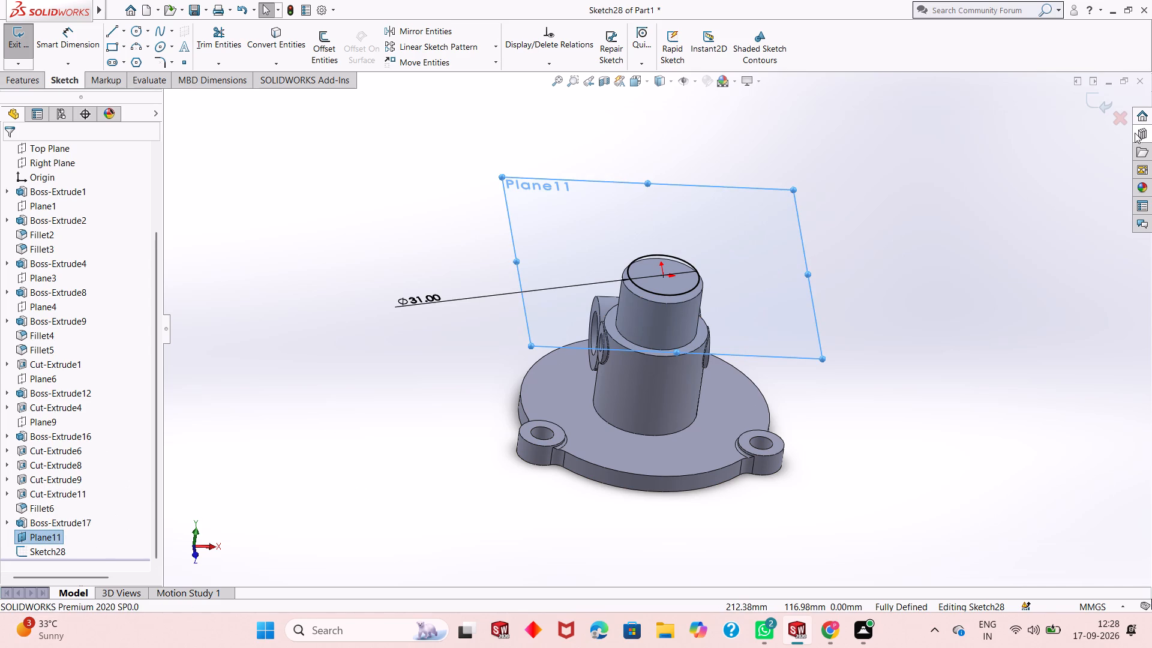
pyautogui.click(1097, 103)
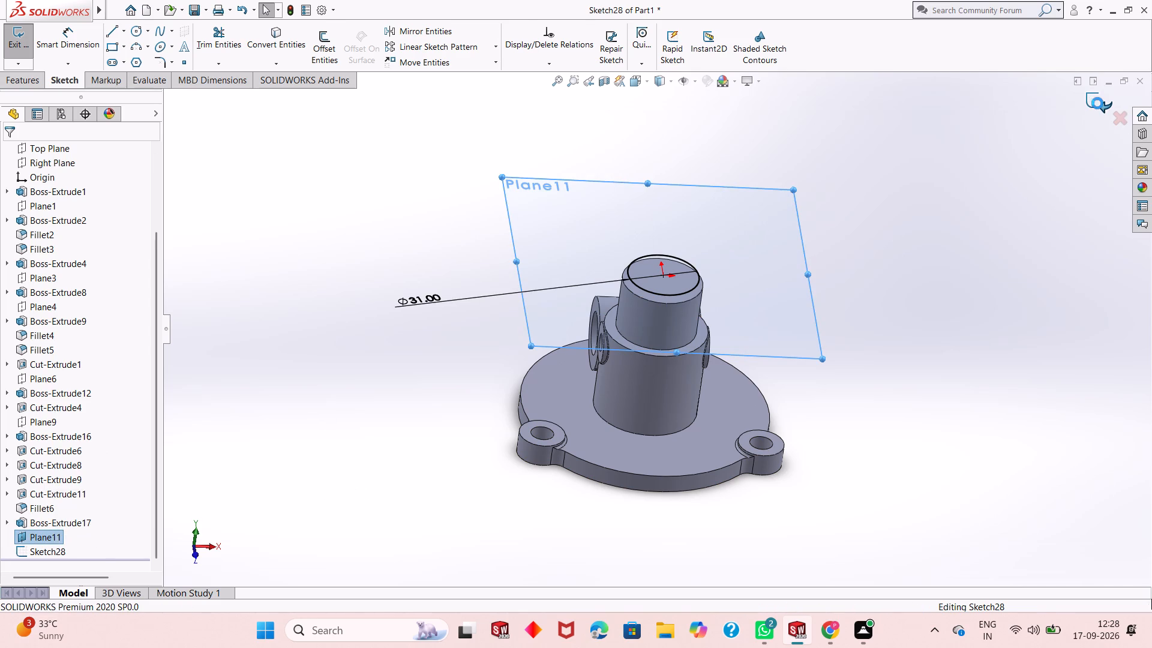
# Open the definition of the offset plane above the upper boss to review its offset distance.
pyautogui.click(40, 536)
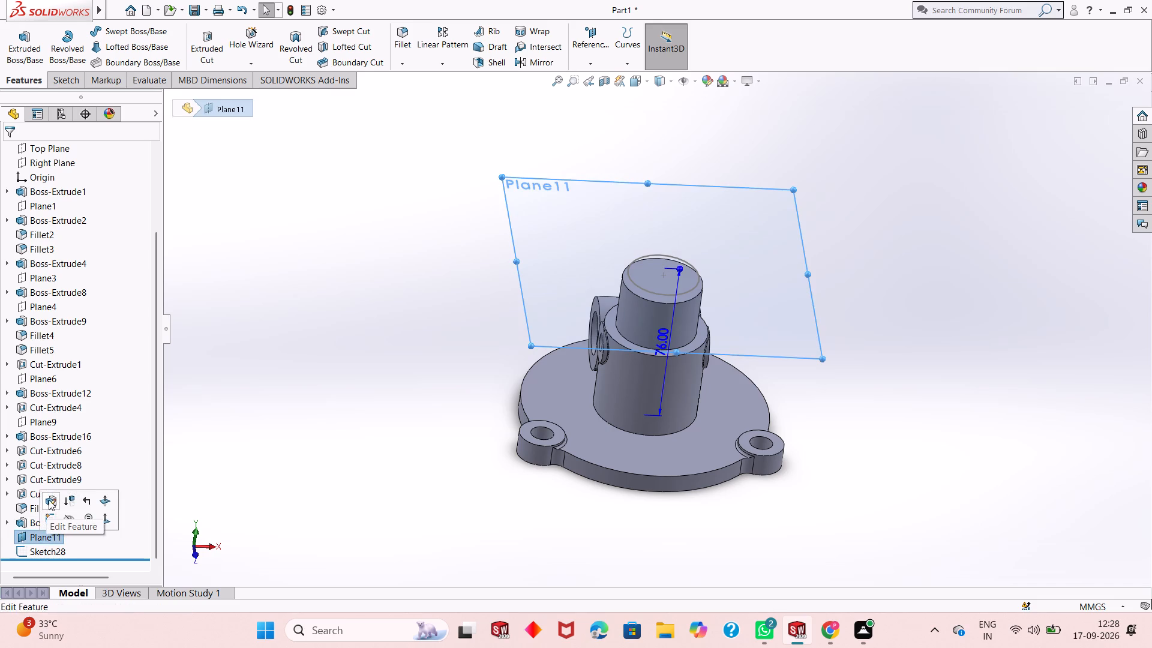
pyautogui.click(51, 496)
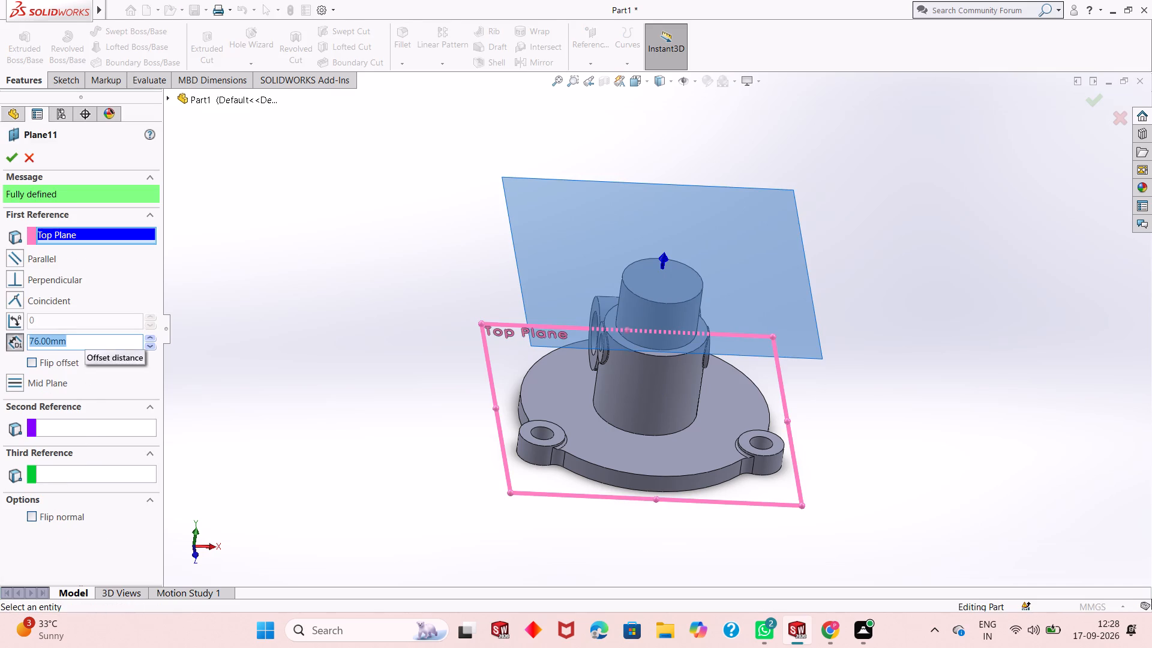
pyautogui.press('Escape')
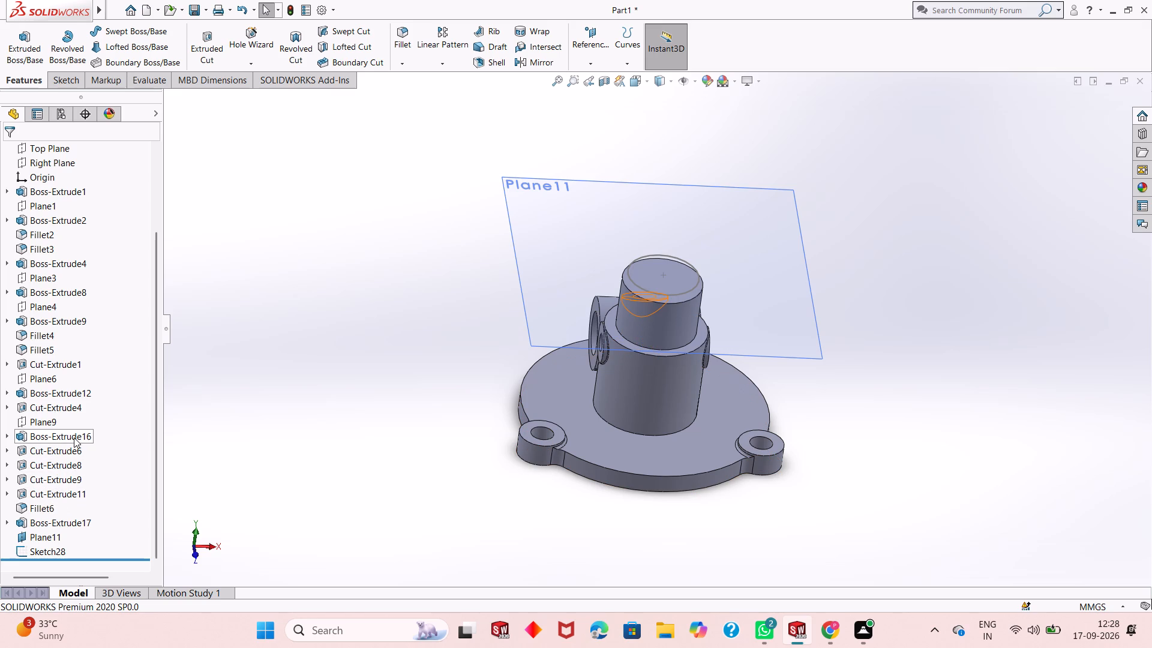
# Set the extrusion depth of the upper boss to 25 mm.
pyautogui.click(68, 524)
pyautogui.click(77, 490)
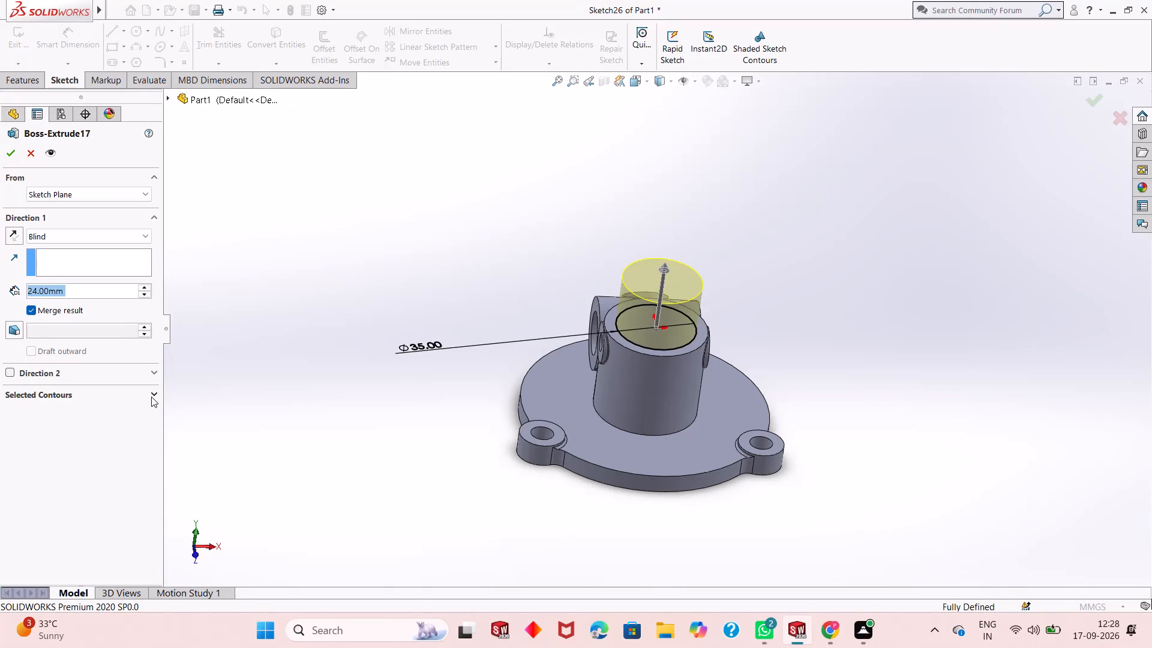
pyautogui.write('25')
pyautogui.press('Return')
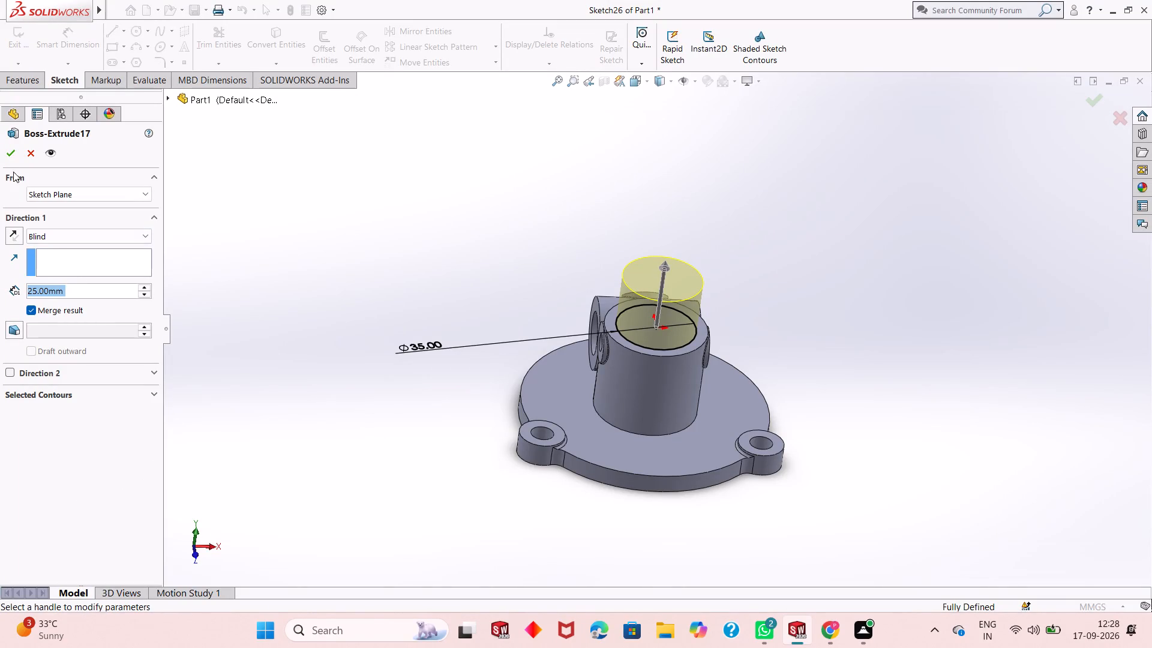
pyautogui.click(16, 152)
# Loft from the upper boss's top face to the 31 mm circle on the offset plane.
pyautogui.scroll(-4, 661, 292)
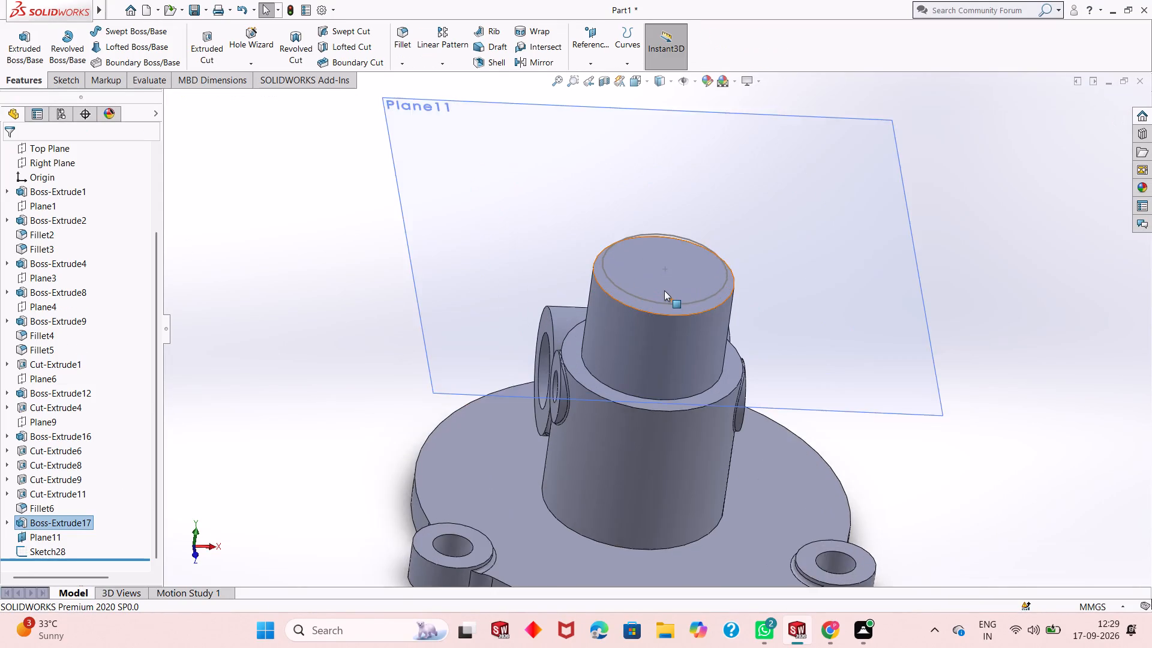
pyautogui.click(124, 47)
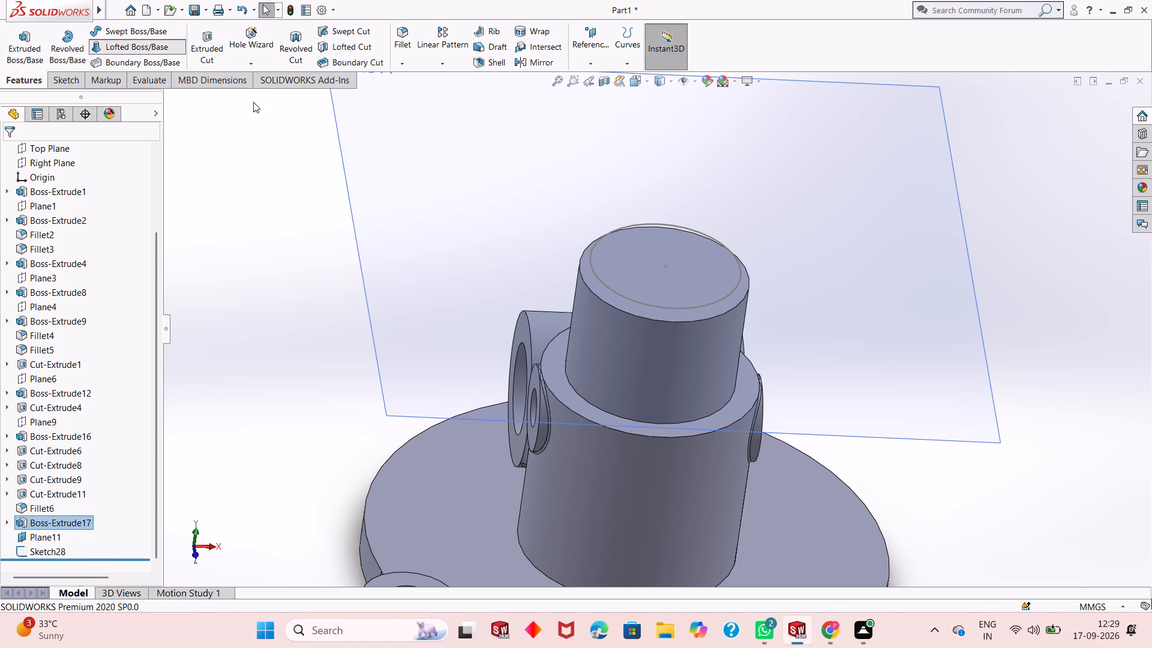
pyautogui.click(618, 302)
pyautogui.click(628, 298)
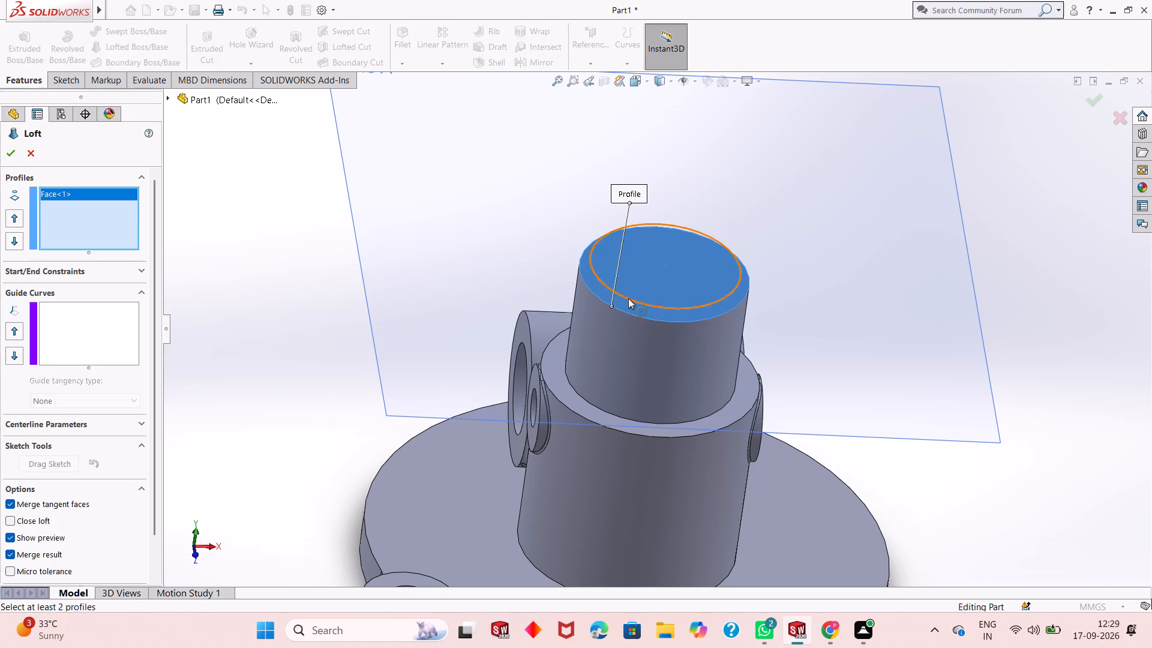
pyautogui.click(11, 149)
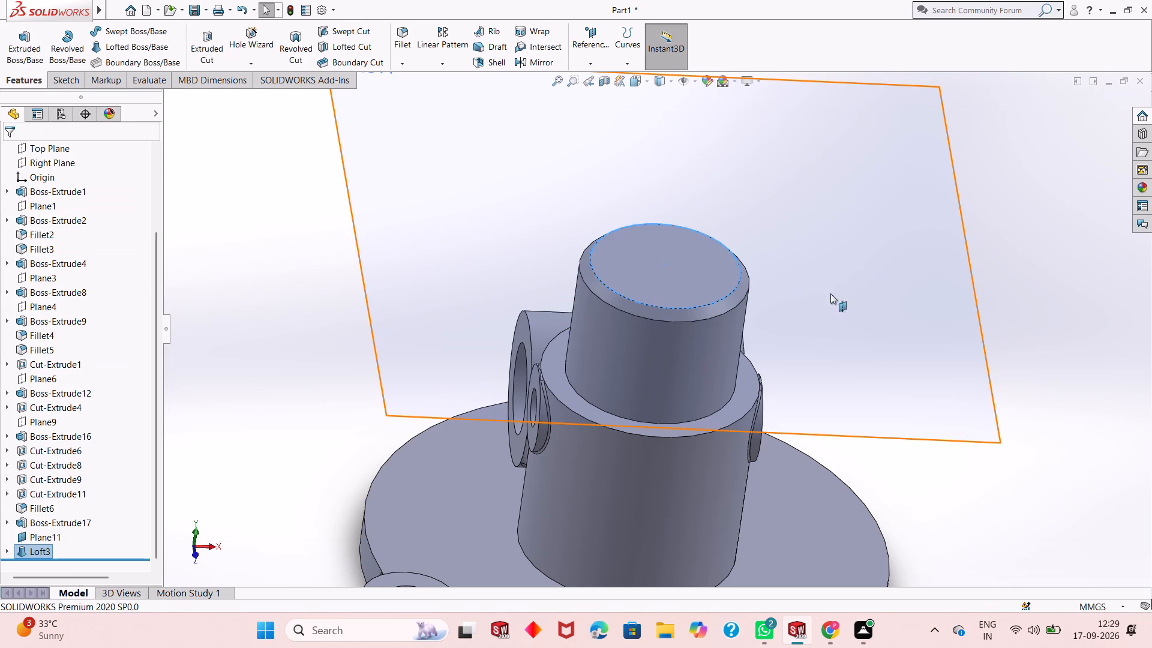
# Hide the offset plane above the upper boss.
pyautogui.moveTo(831, 307); pyautogui.dragTo(823, 307, button='middle')
pyautogui.rightClick(902, 215)
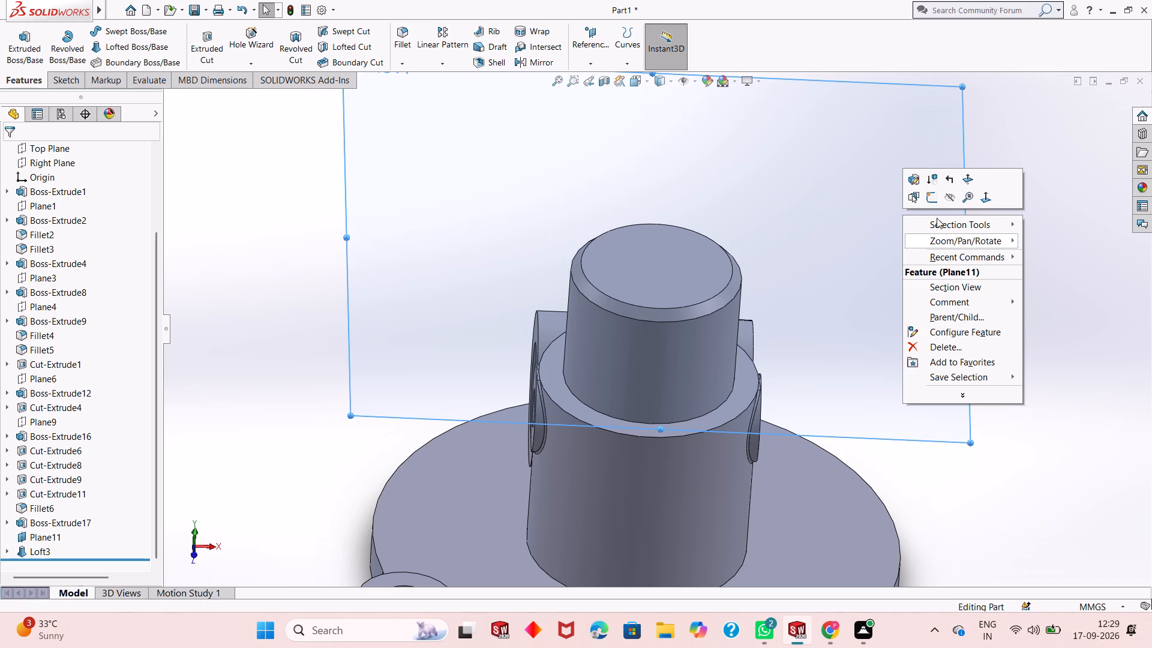
pyautogui.click(776, 198)
pyautogui.press('Escape')
pyautogui.rightClick(865, 187)
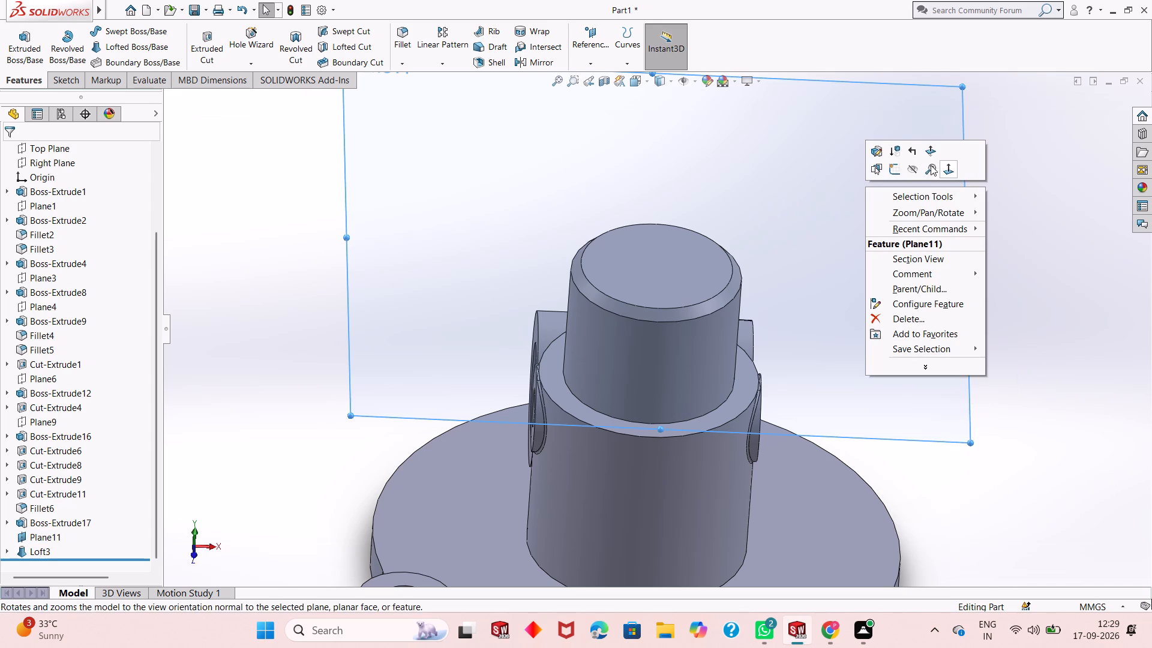
pyautogui.click(917, 172)
pyautogui.press('Escape')
# Start a sketch on the loft's top face and draw an origin-centred circle about 23 mm in diameter.
pyautogui.scroll(2, 691, 379)
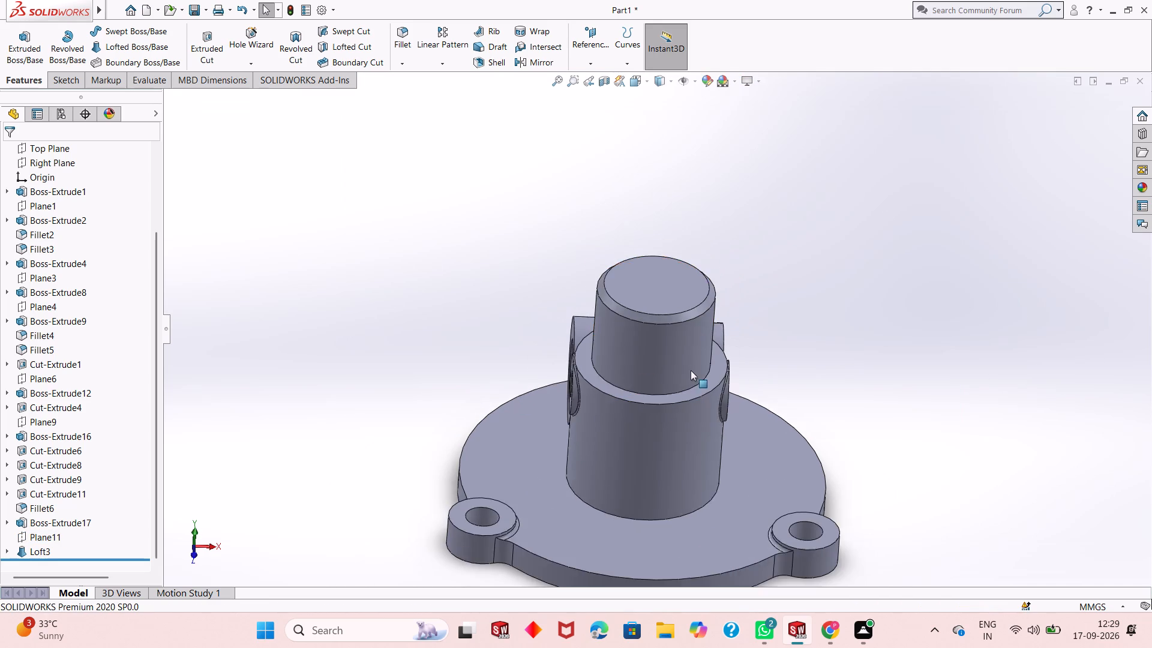
pyautogui.scroll(2, 691, 370)
pyautogui.moveTo(721, 364); pyautogui.dragTo(670, 385, button='middle')
pyautogui.scroll(-5, 595, 237)
pyautogui.click(688, 448)
pyautogui.click(740, 416)
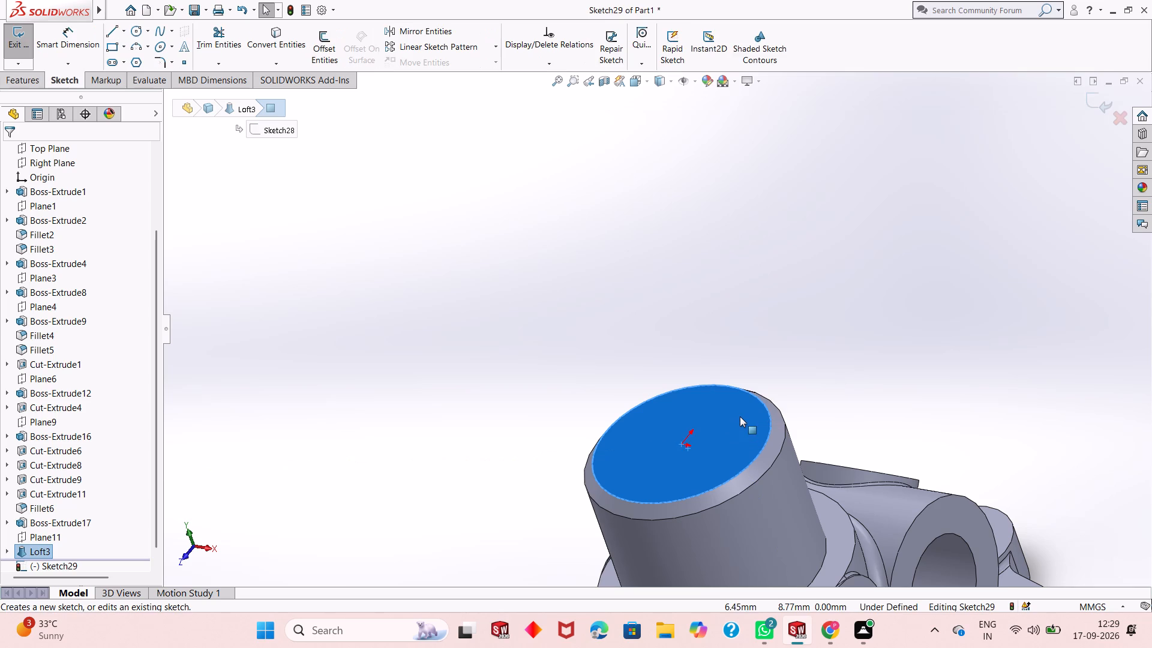
pyautogui.hotkey('ctrl', '8')
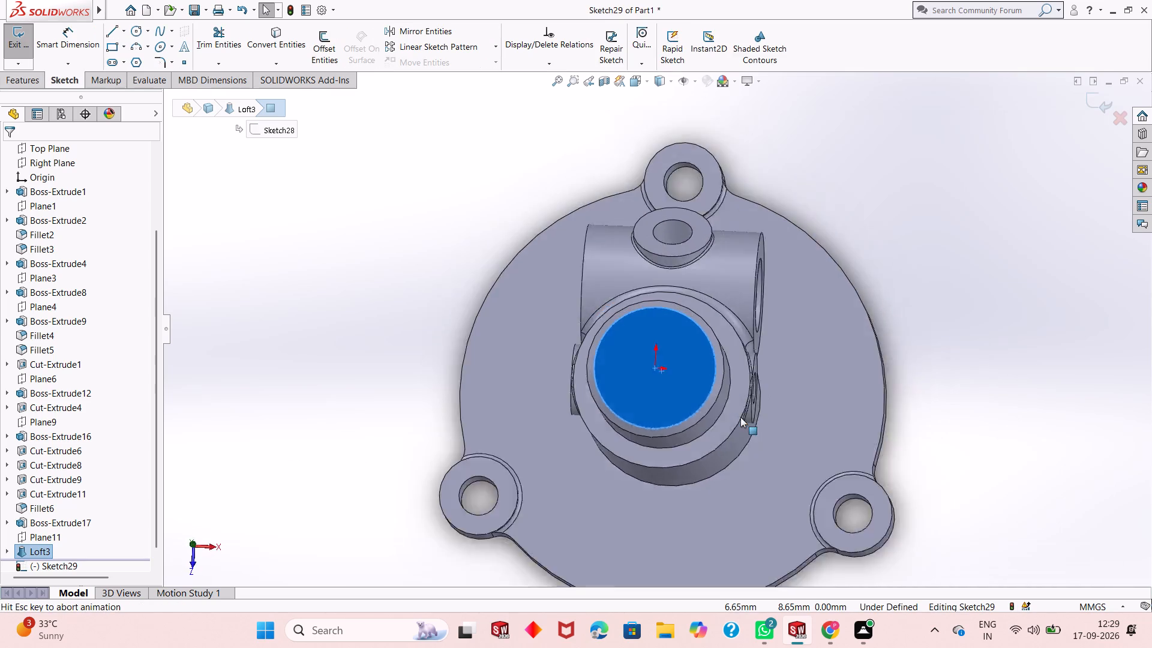
pyautogui.press('Escape')
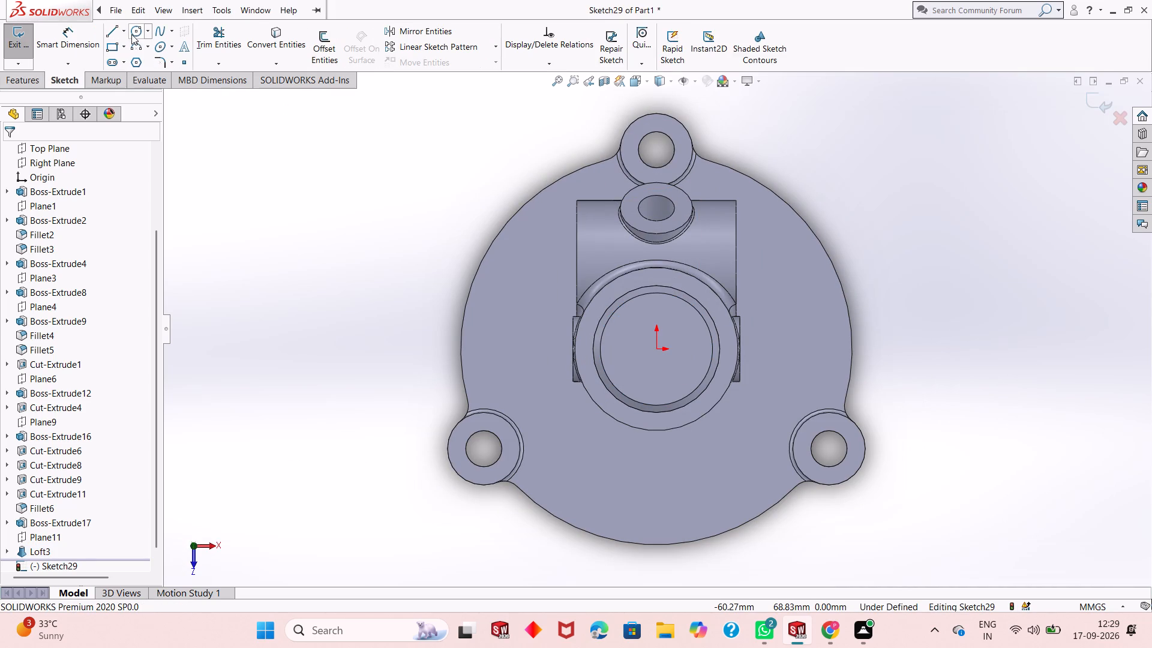
pyautogui.click(131, 32)
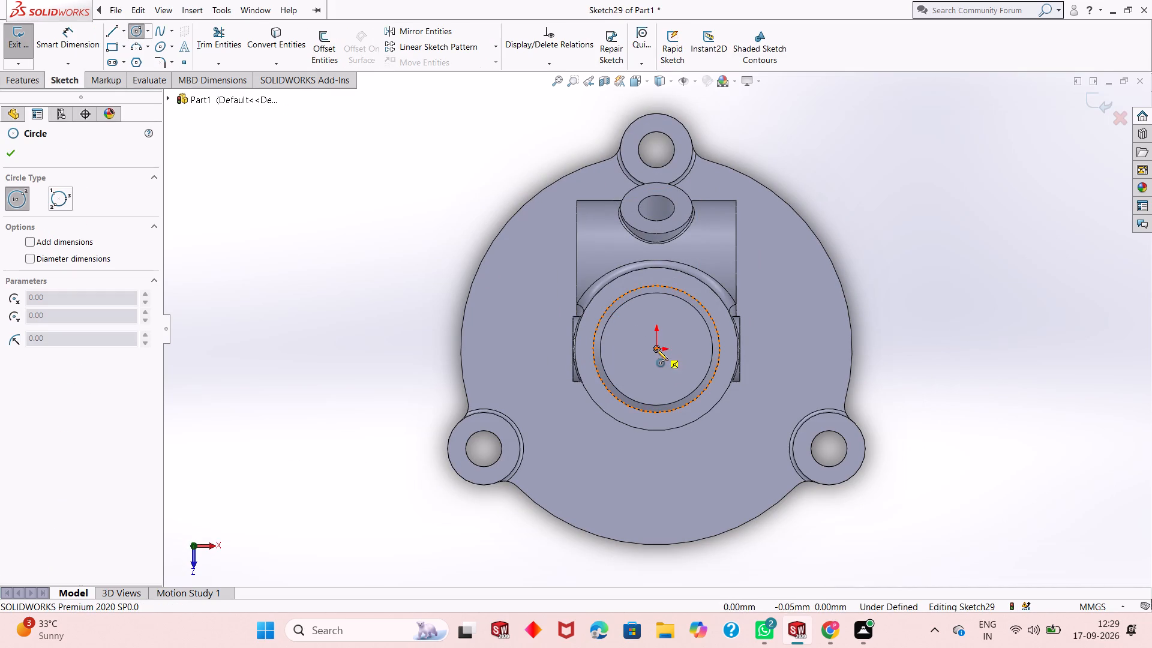
pyautogui.click(656, 350)
pyautogui.click(682, 317)
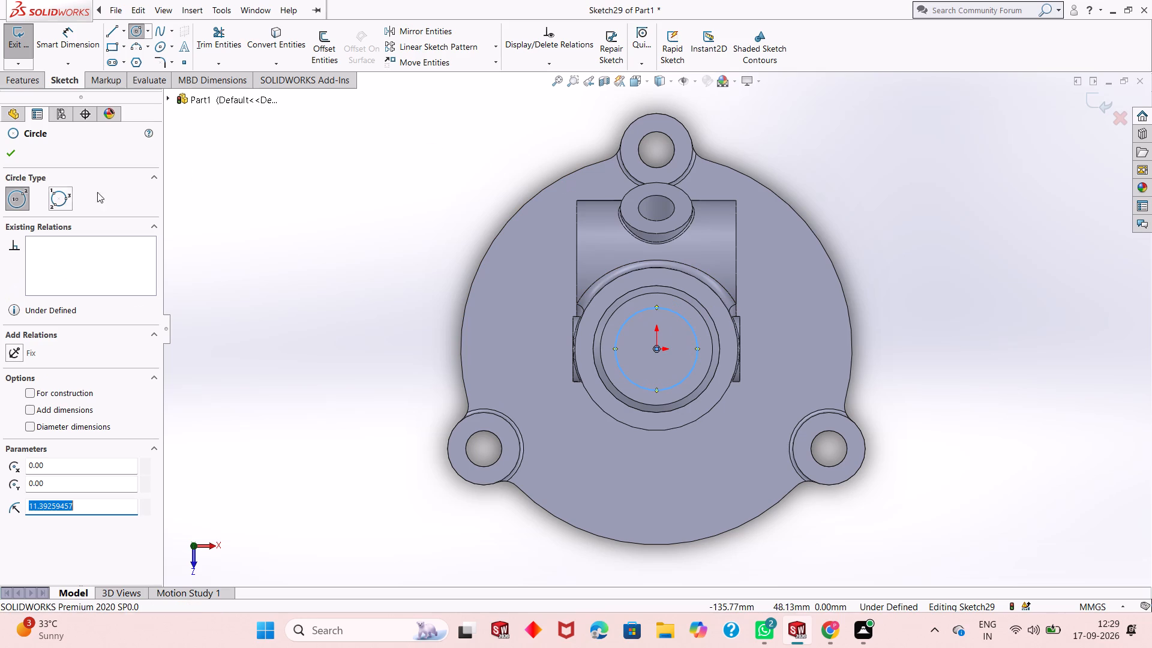
pyautogui.click(13, 159)
# Dimension the circle's diameter, trying 28 mm before setting it to 26 mm.
pyautogui.click(74, 37)
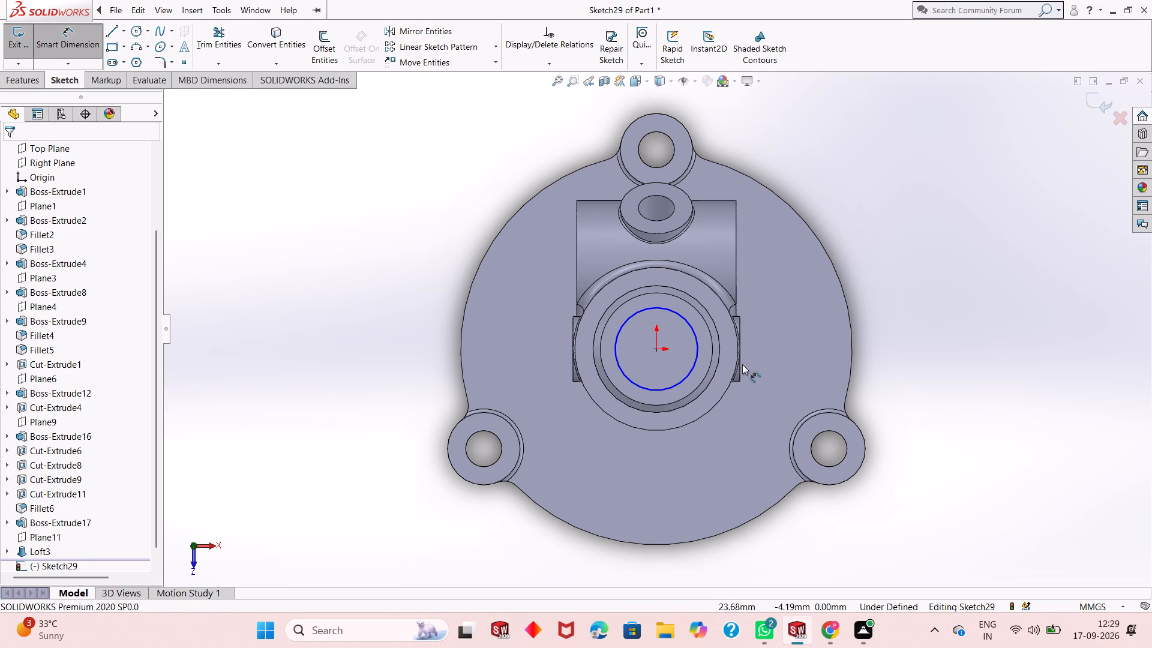
pyautogui.click(696, 348)
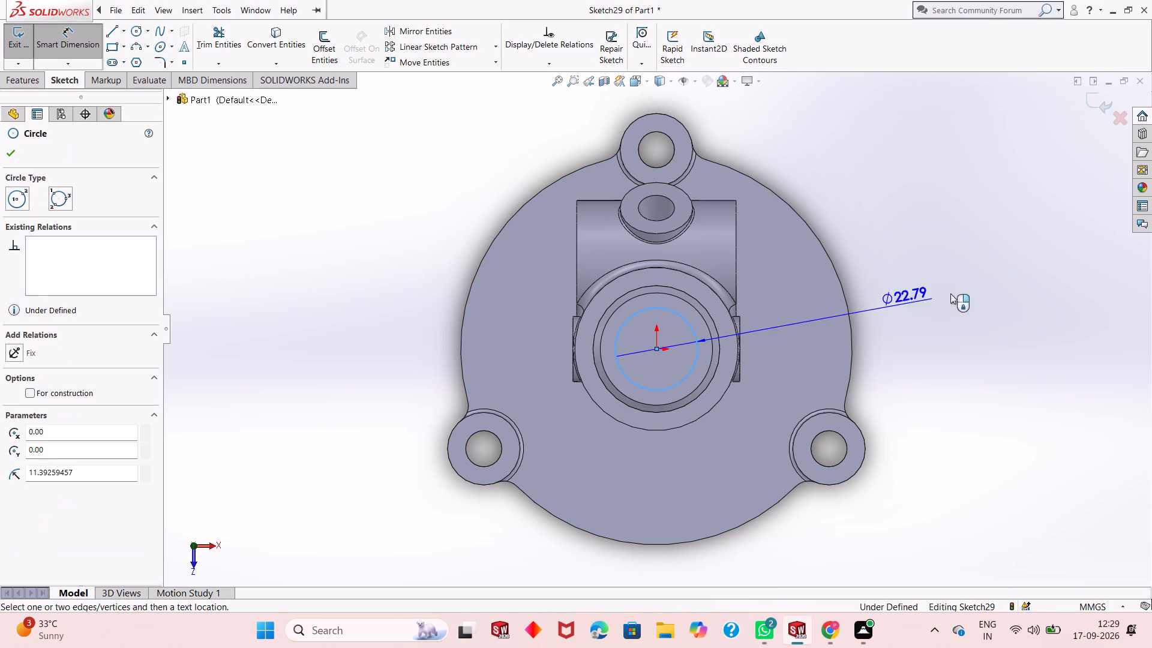
pyautogui.click(1037, 268)
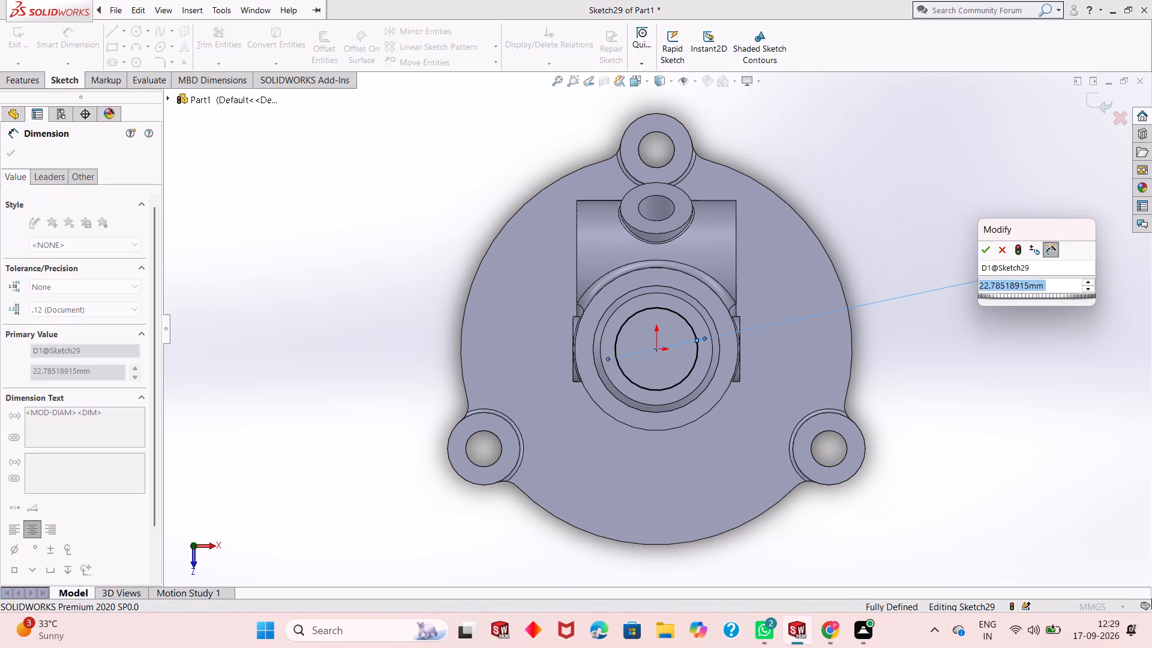
pyautogui.write('28')
pyautogui.press('Return')
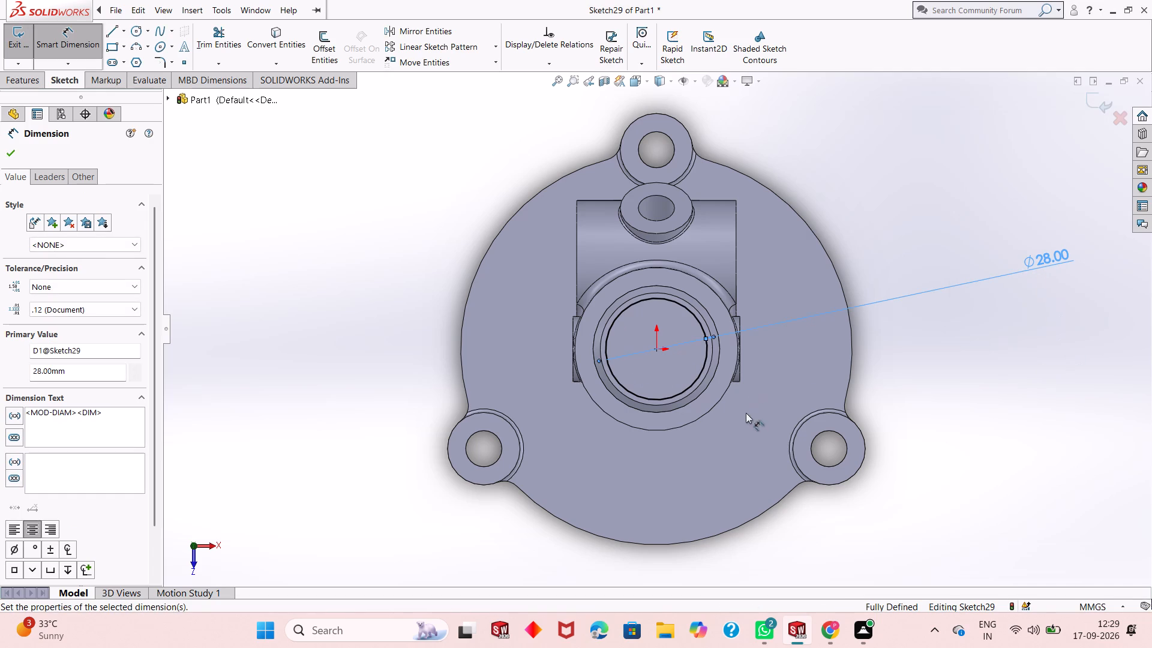
pyautogui.moveTo(688, 419); pyautogui.dragTo(683, 368, button='middle')
pyautogui.scroll(-4, 671, 356)
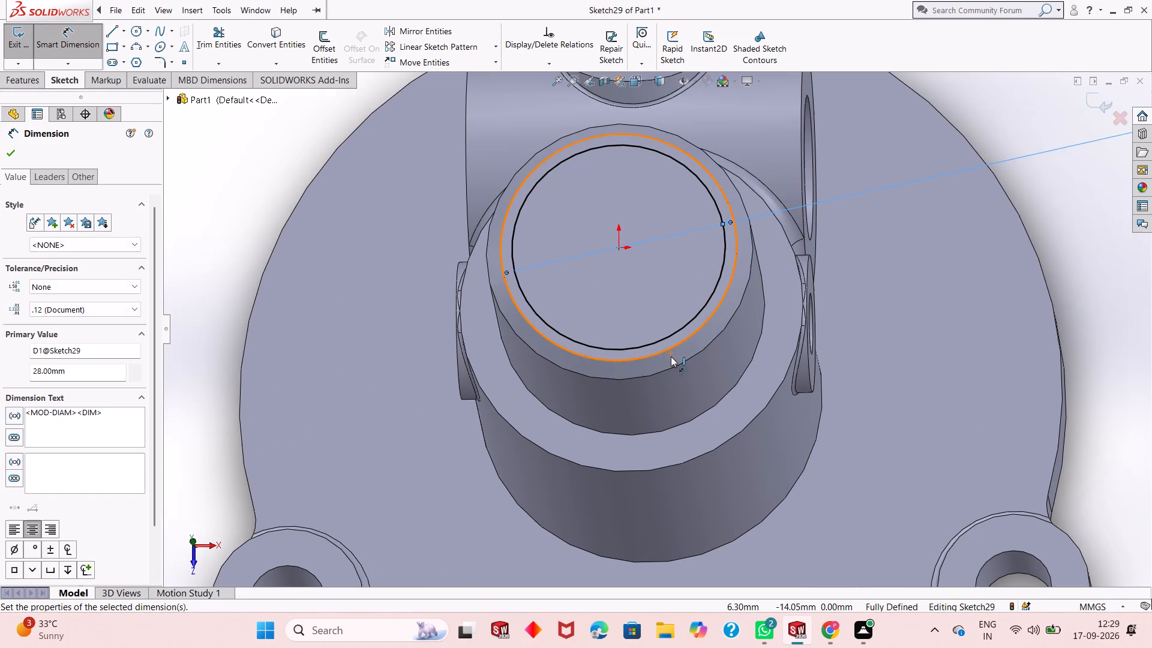
pyautogui.scroll(3, 659, 355)
pyautogui.scroll(1, 713, 291)
pyautogui.doubleClick(1032, 188)
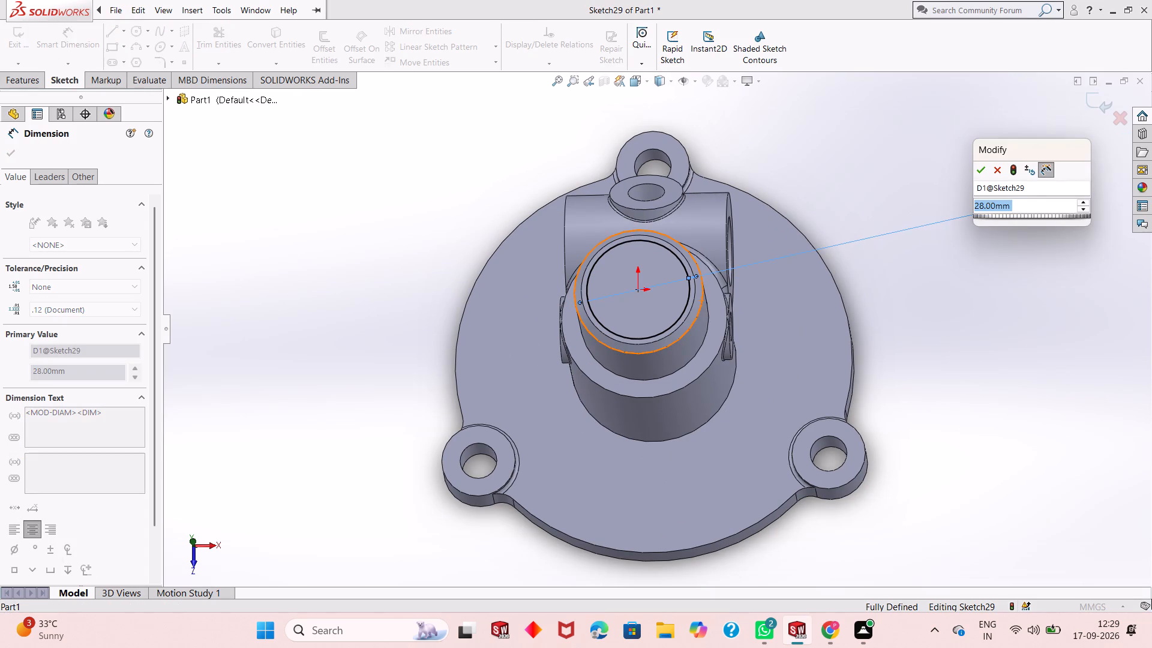
pyautogui.write('26')
pyautogui.press('Return')
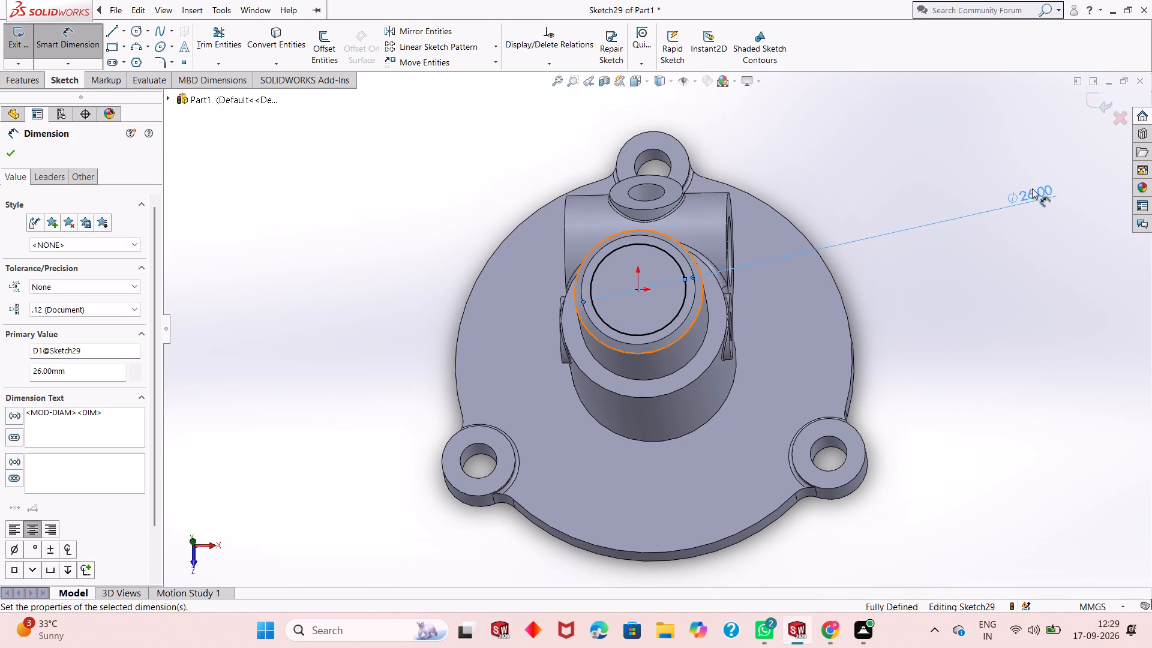
pyautogui.scroll(-2, 976, 183)
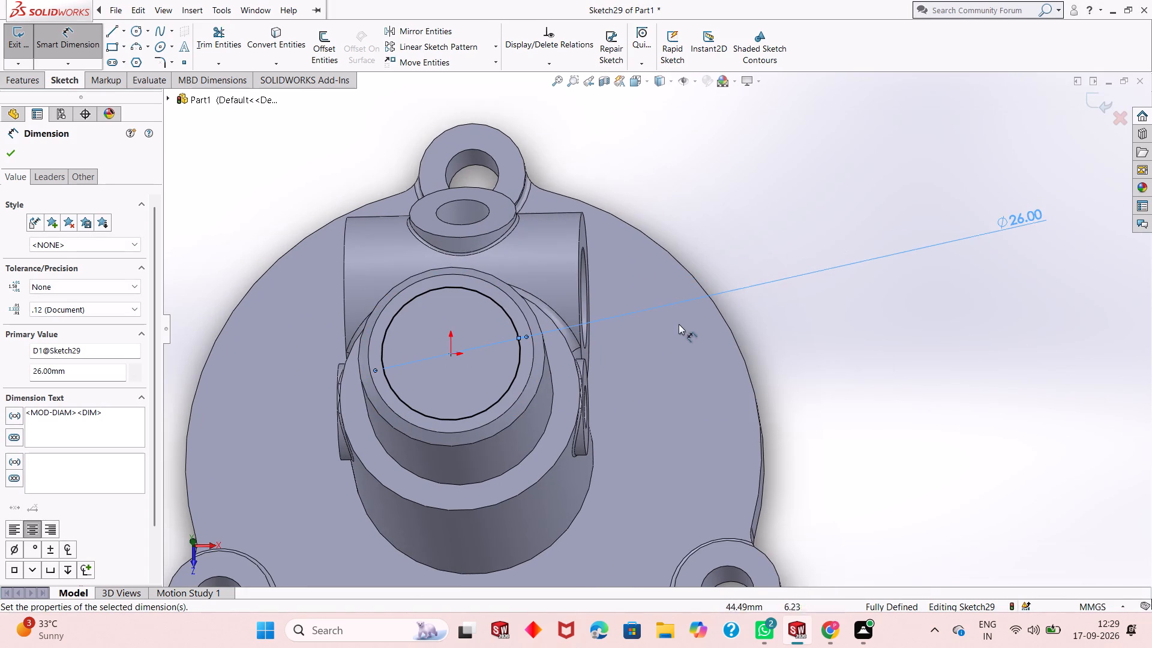
pyautogui.moveTo(671, 331); pyautogui.dragTo(667, 275, button='middle')
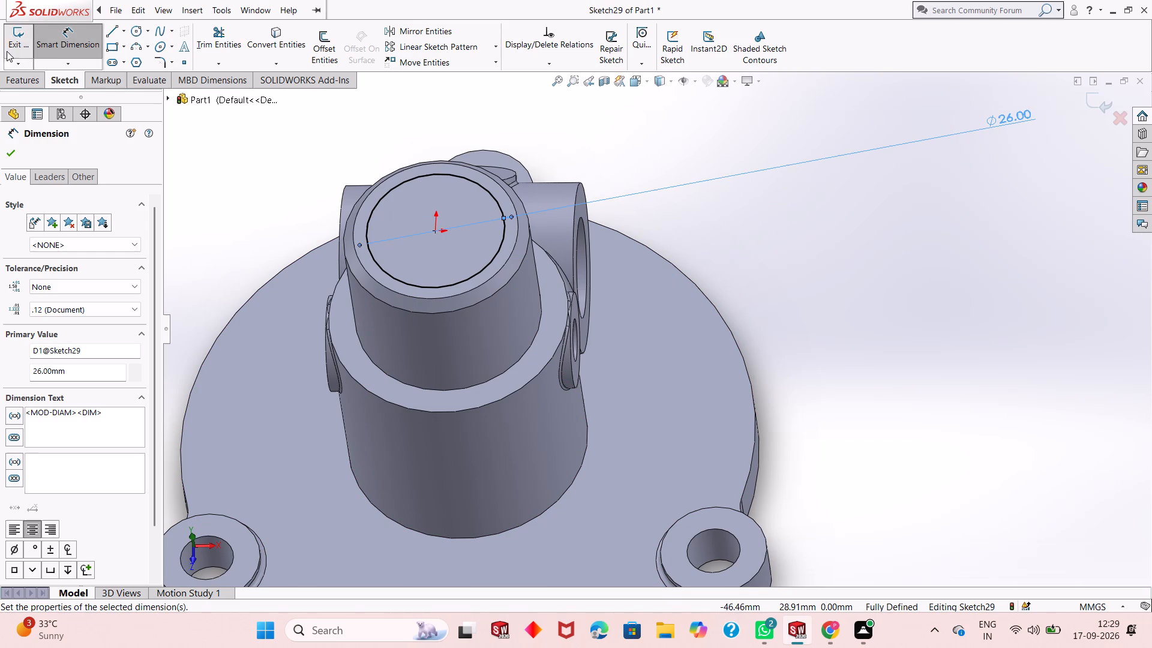
pyautogui.click(7, 155)
# Cut-extrude the 26 mm circle downward with the Through All end condition.
pyautogui.click(24, 87)
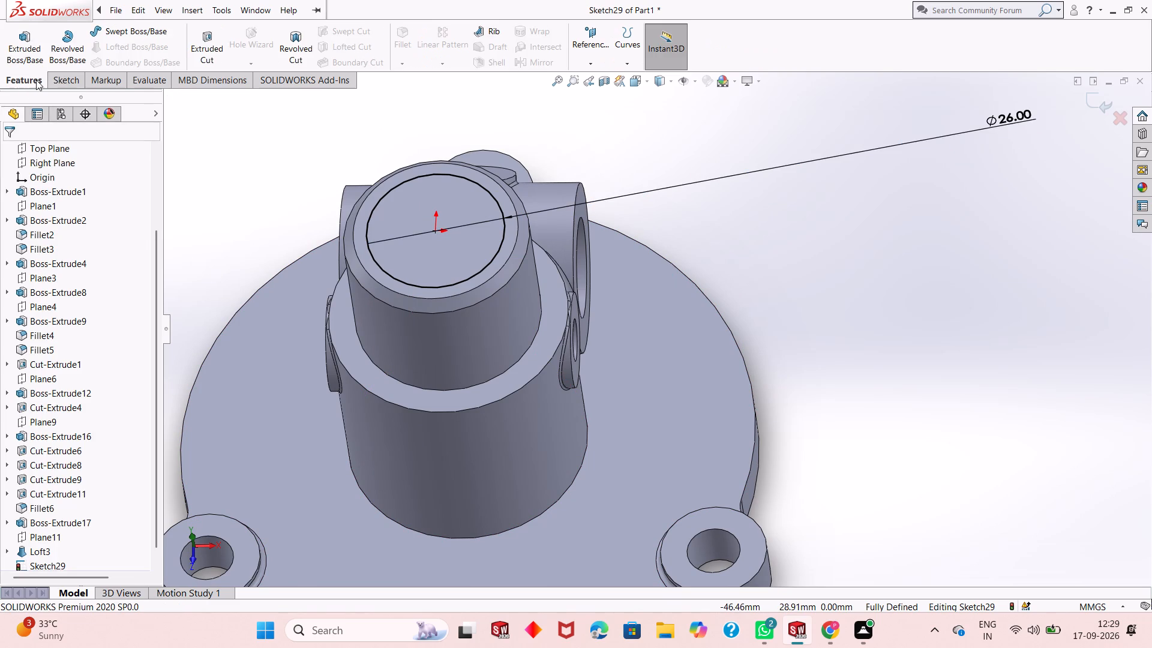
pyautogui.click(214, 51)
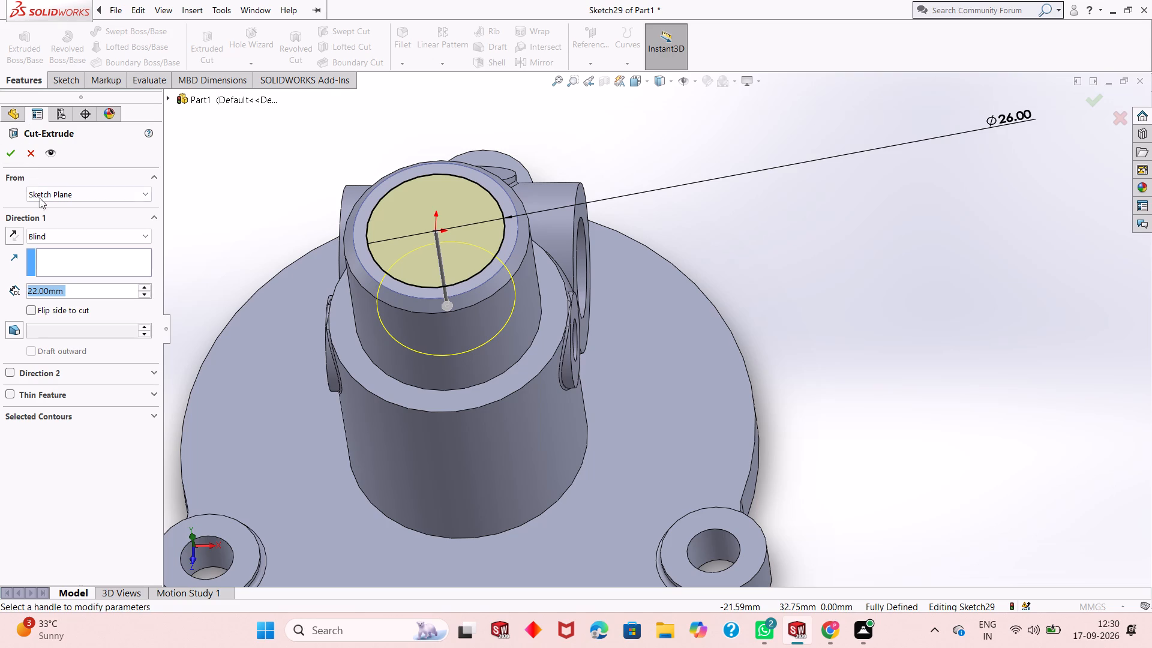
pyautogui.click(77, 236)
pyautogui.click(86, 256)
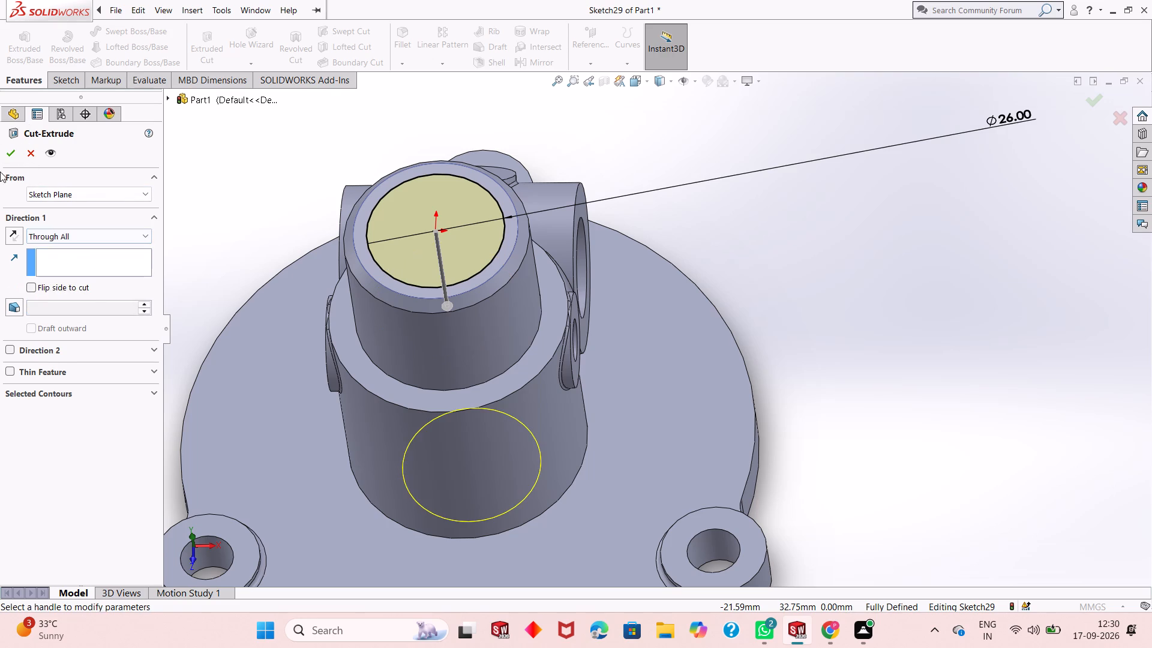
pyautogui.click(14, 153)
# Examine the bored upper boss and the flange from several angles, including the underside.
pyautogui.scroll(3, 371, 278)
pyautogui.moveTo(518, 302); pyautogui.dragTo(521, 152, button='middle')
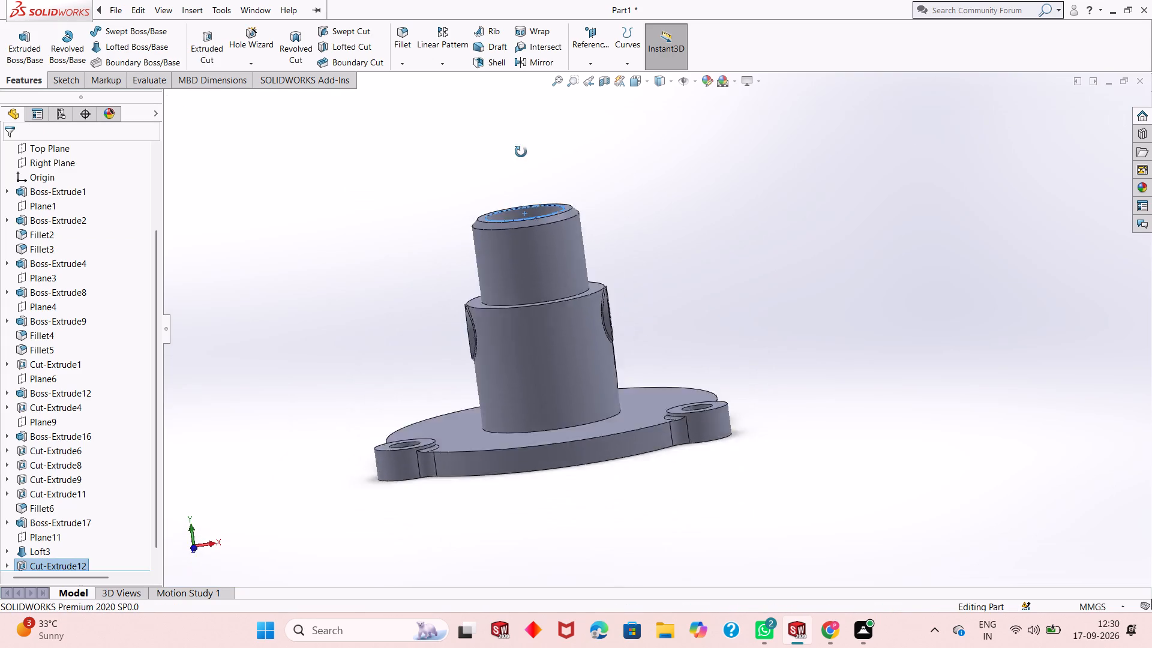
pyautogui.moveTo(521, 152); pyautogui.dragTo(531, 53, button='middle')
pyautogui.moveTo(544, 95); pyautogui.dragTo(491, 332, button='middle')
pyautogui.scroll(-4, 511, 283)
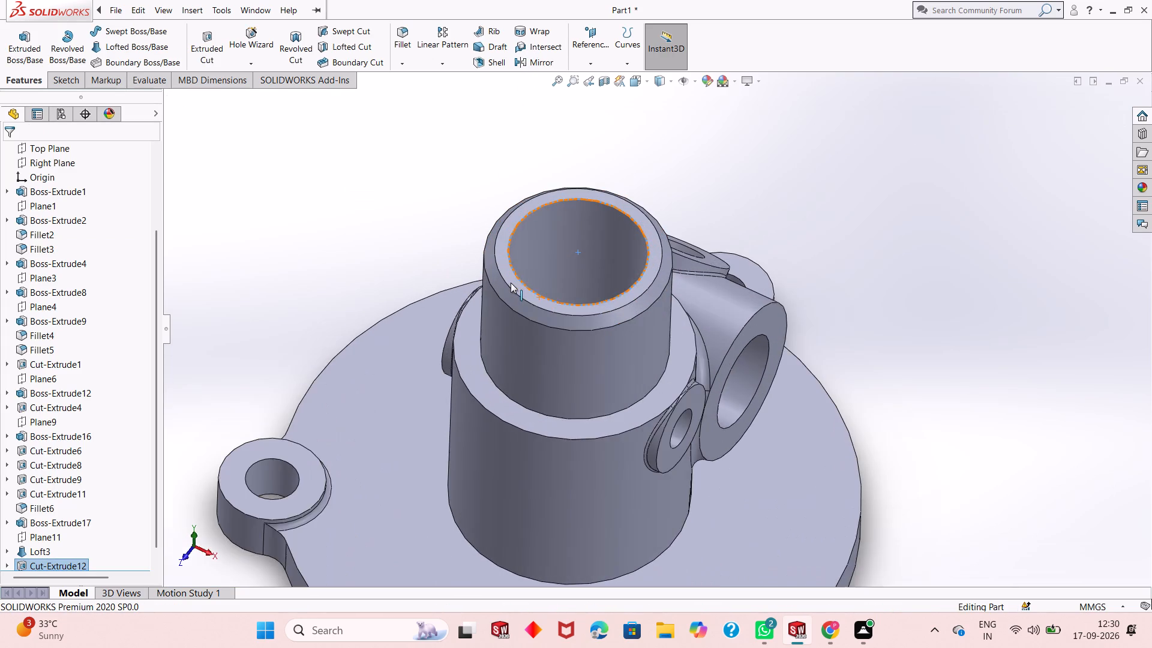
pyautogui.click(927, 204)
pyautogui.scroll(2, 508, 355)
pyautogui.moveTo(696, 337); pyautogui.dragTo(691, 294, button='middle')
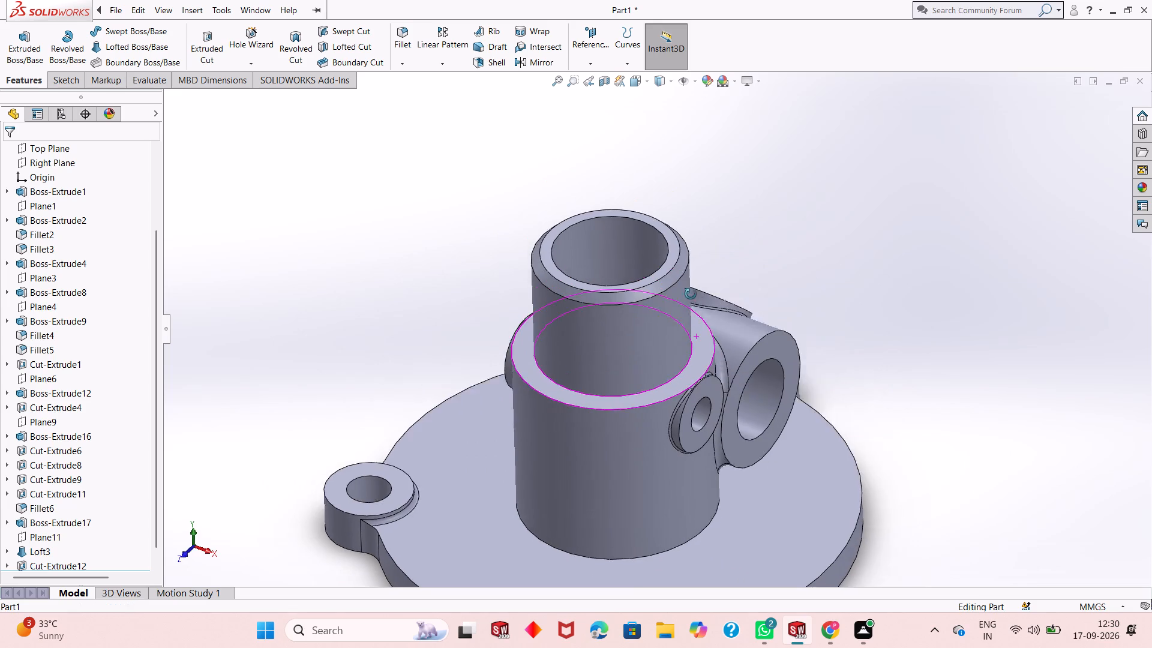
pyautogui.moveTo(691, 294); pyautogui.dragTo(700, 271, button='middle')
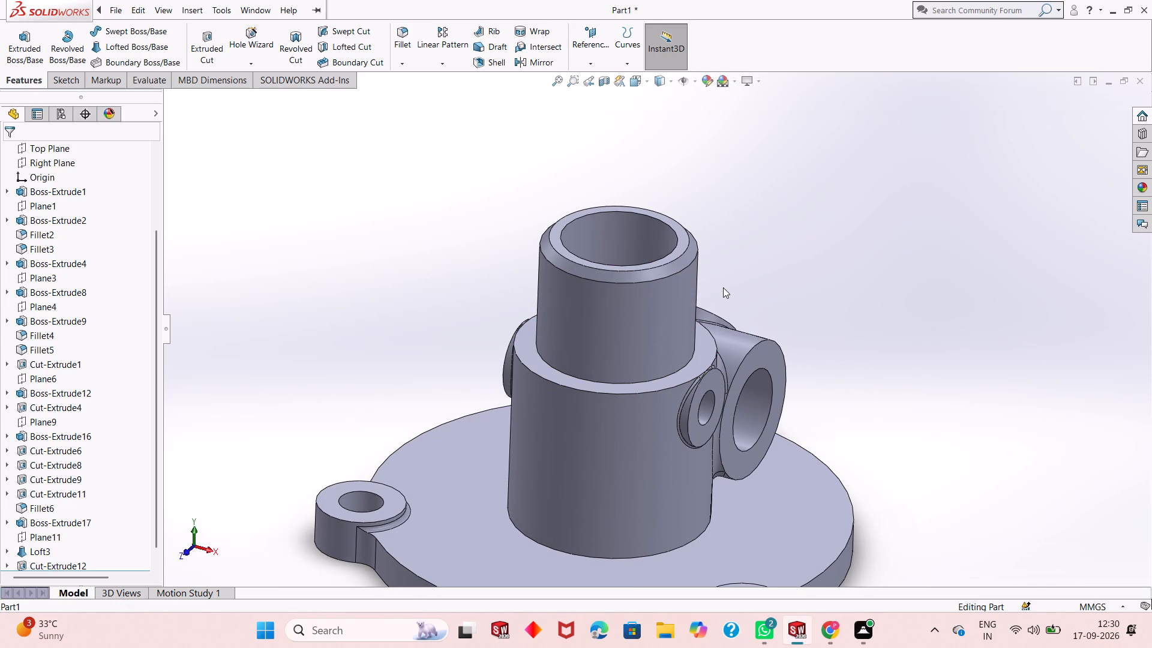
pyautogui.scroll(3, 698, 358)
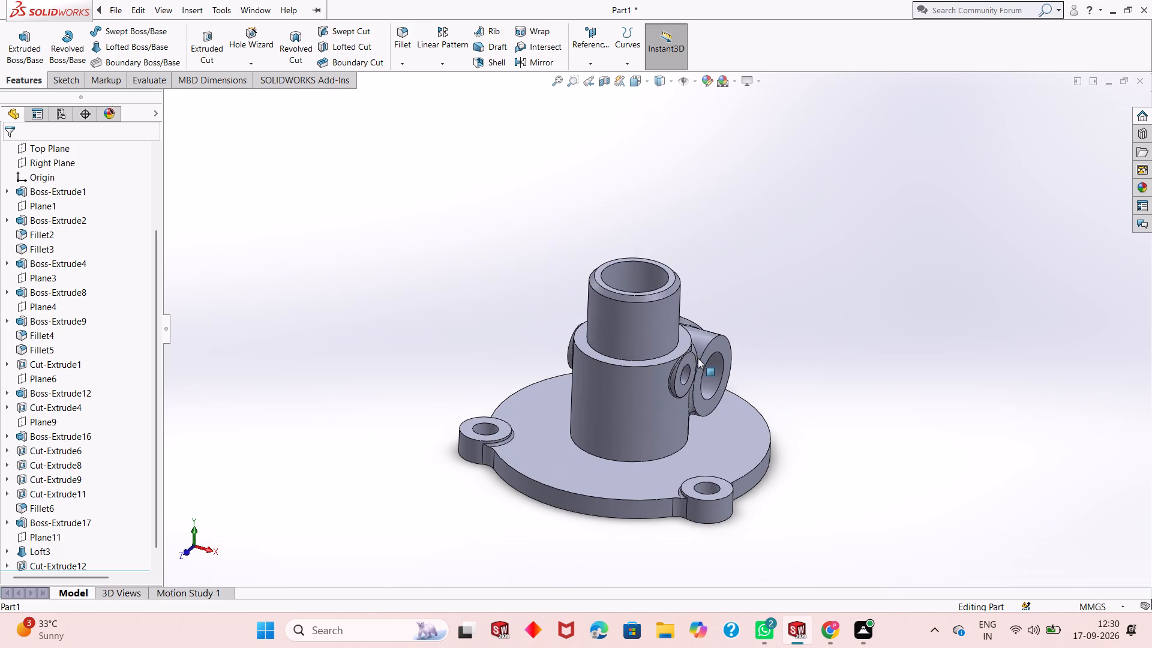
# Edit the upper boss's 26 mm bore cut, changing its end condition to Blind with a depth of 68 mm.
pyautogui.scroll(-3, 60, 484)
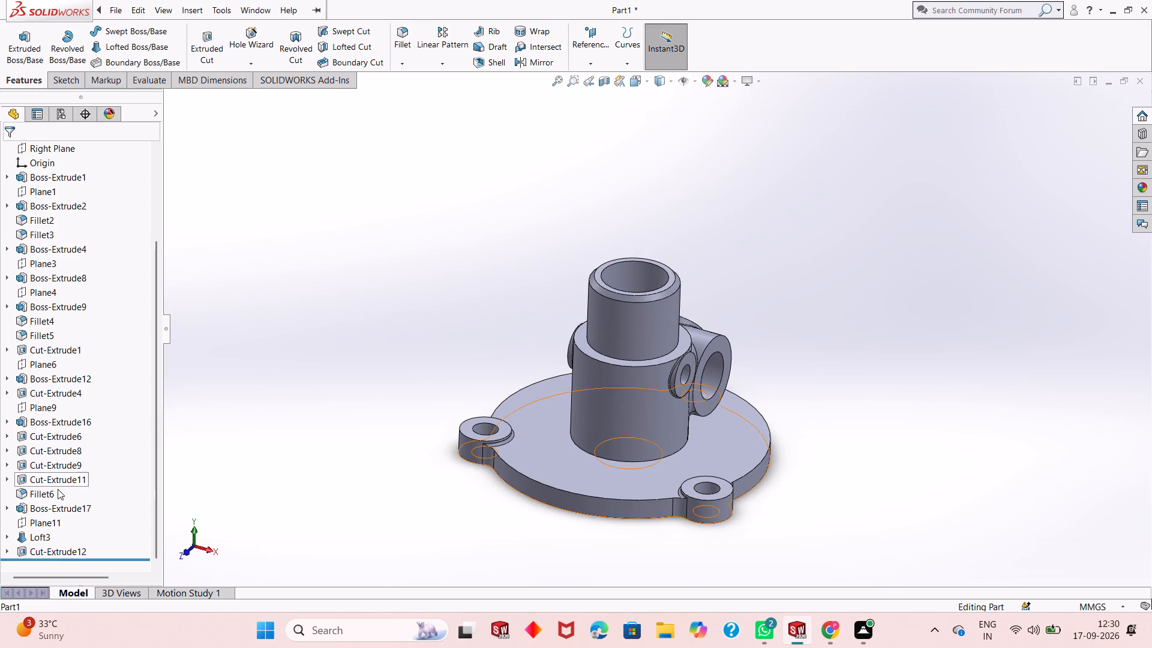
pyautogui.scroll(-1, 58, 489)
pyautogui.click(67, 548)
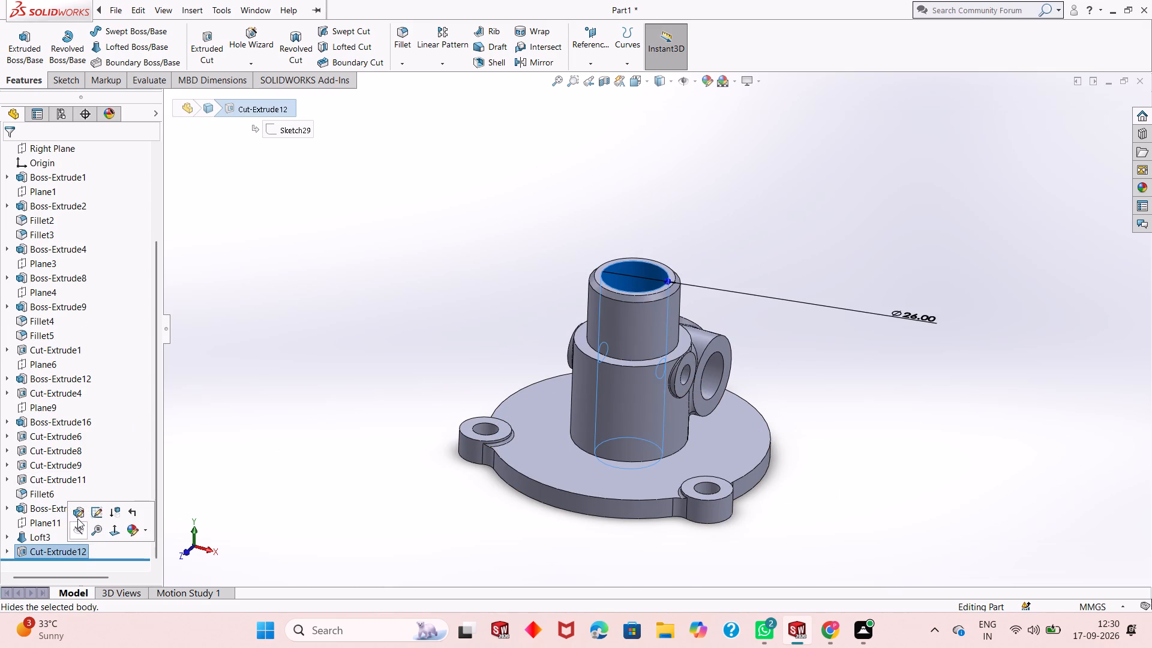
pyautogui.click(77, 517)
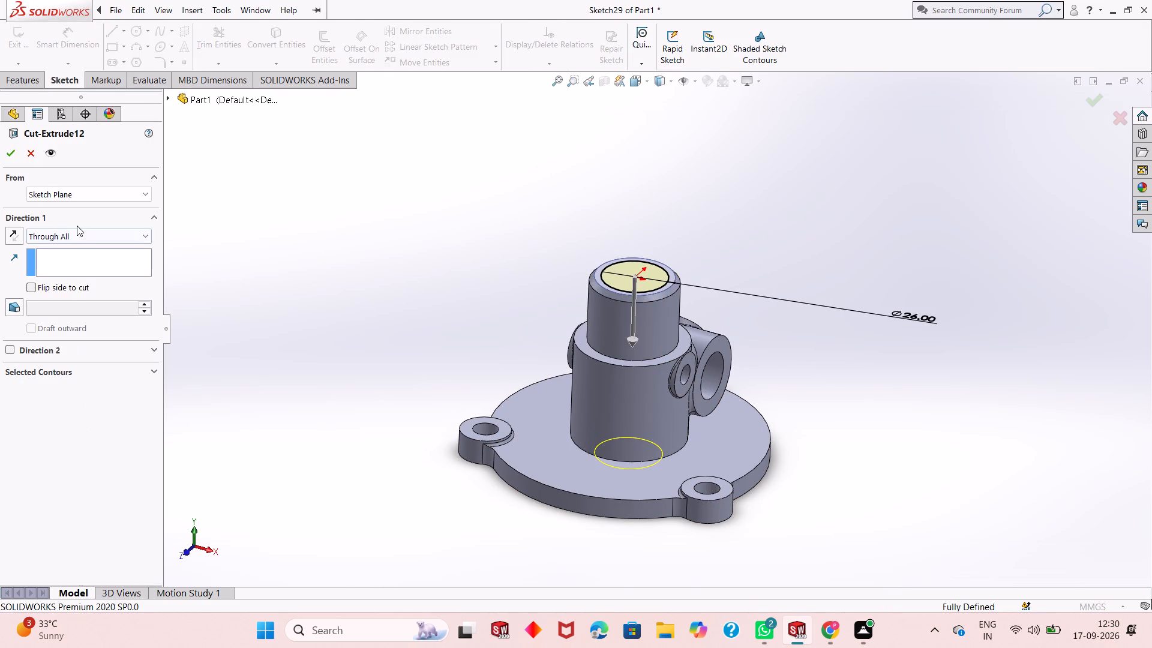
pyautogui.doubleClick(86, 235)
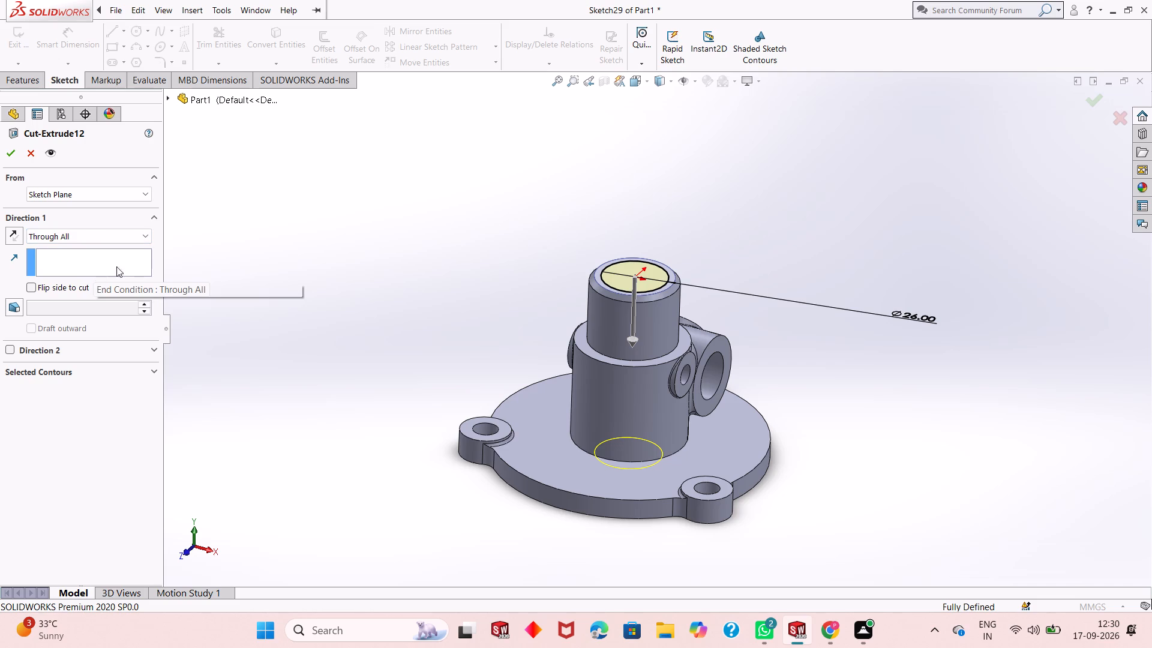
pyautogui.click(145, 232)
pyautogui.click(132, 247)
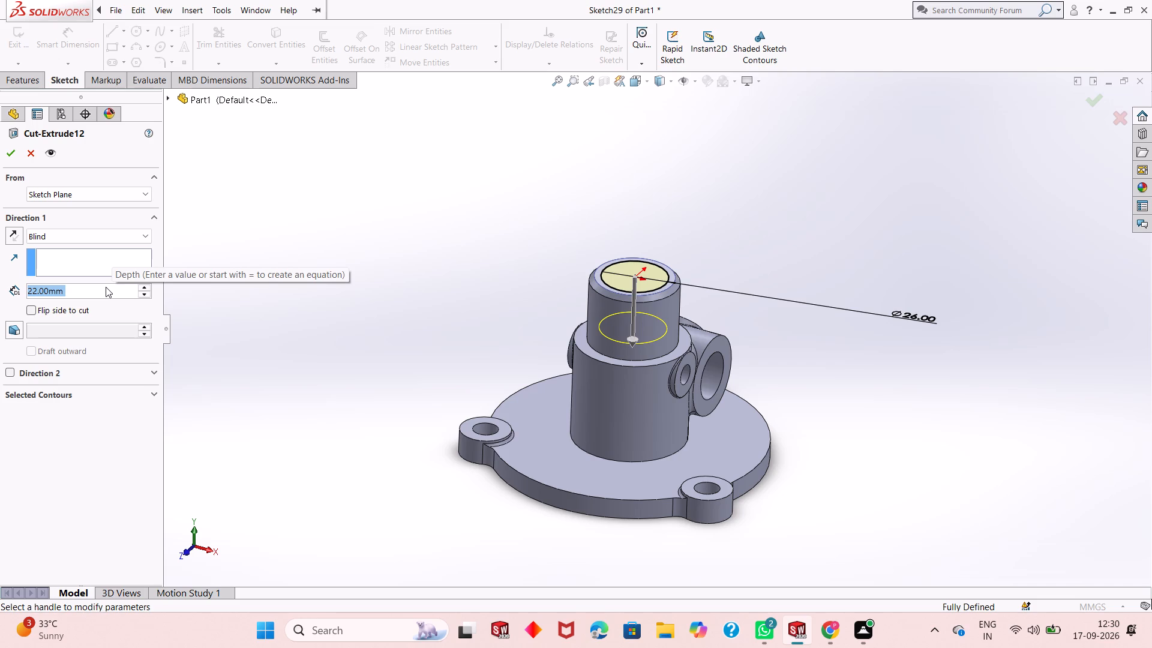
pyautogui.write('62')
pyautogui.press('BackSpace')
pyautogui.press('8')
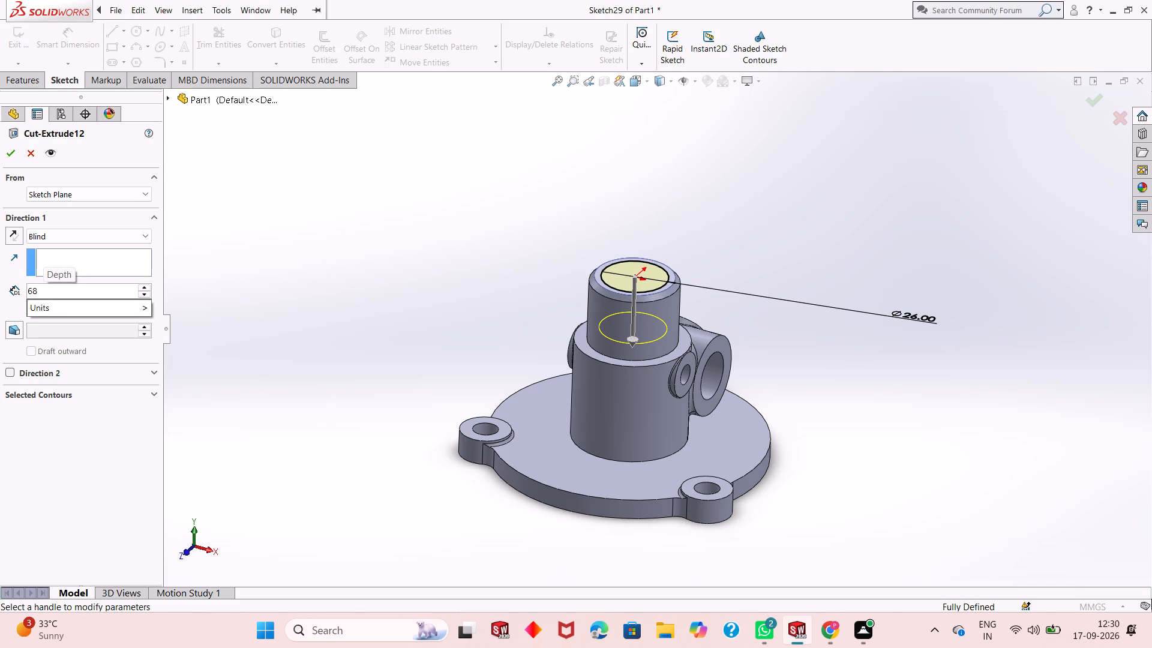
pyautogui.press('Return')
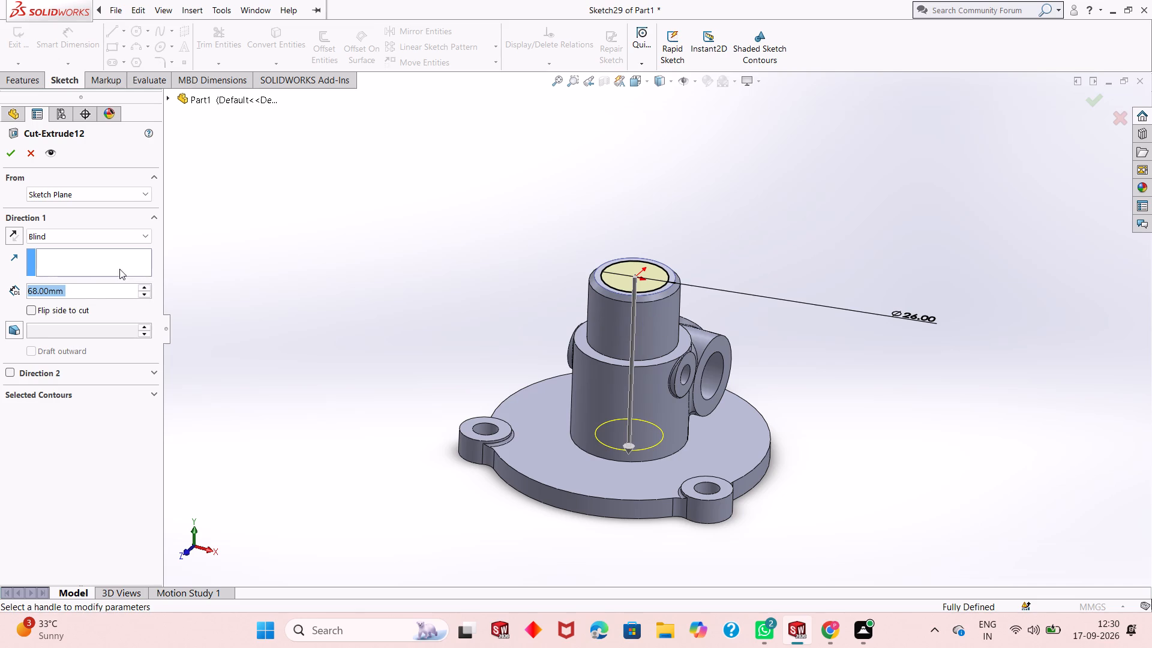
pyautogui.click(11, 157)
pyautogui.click(412, 286)
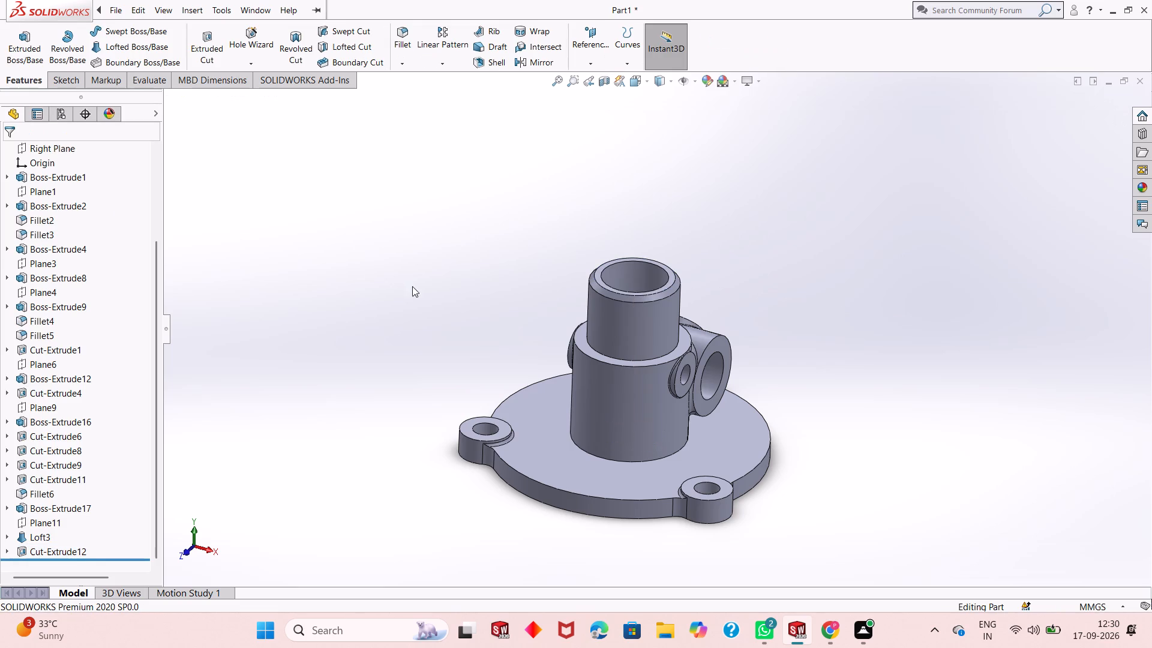
# Examine the upper boss's bore and rim from above and from the side.
pyautogui.moveTo(691, 373); pyautogui.dragTo(707, 377, button='middle')
pyautogui.scroll(-1, 707, 377)
pyautogui.moveTo(698, 304); pyautogui.dragTo(689, 328, button='middle')
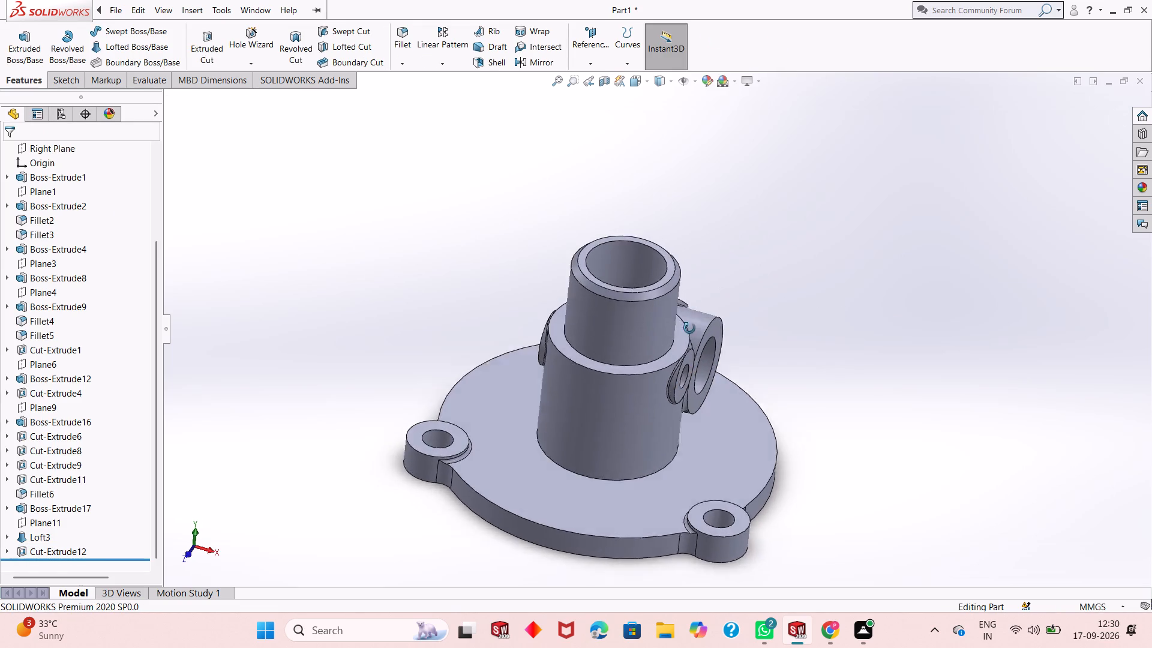
pyautogui.moveTo(689, 328); pyautogui.dragTo(657, 363, button='middle')
pyautogui.scroll(-3, 640, 352)
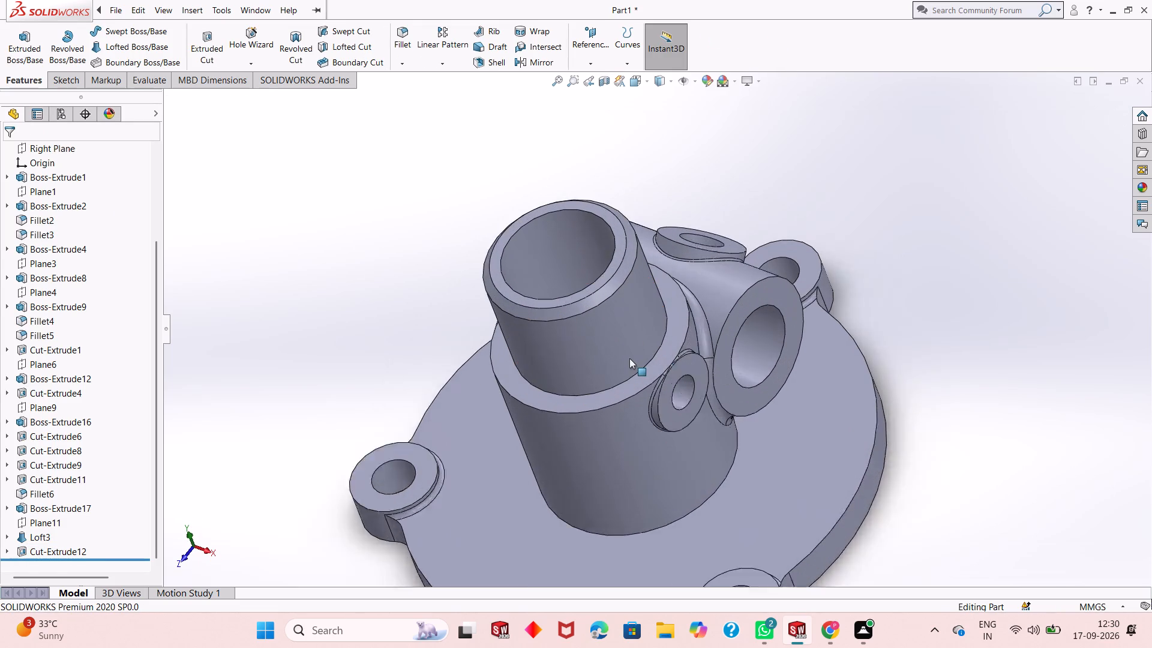
pyautogui.scroll(-1, 629, 358)
pyautogui.moveTo(644, 399); pyautogui.dragTo(721, 258, button='middle')
pyautogui.scroll(7, 641, 326)
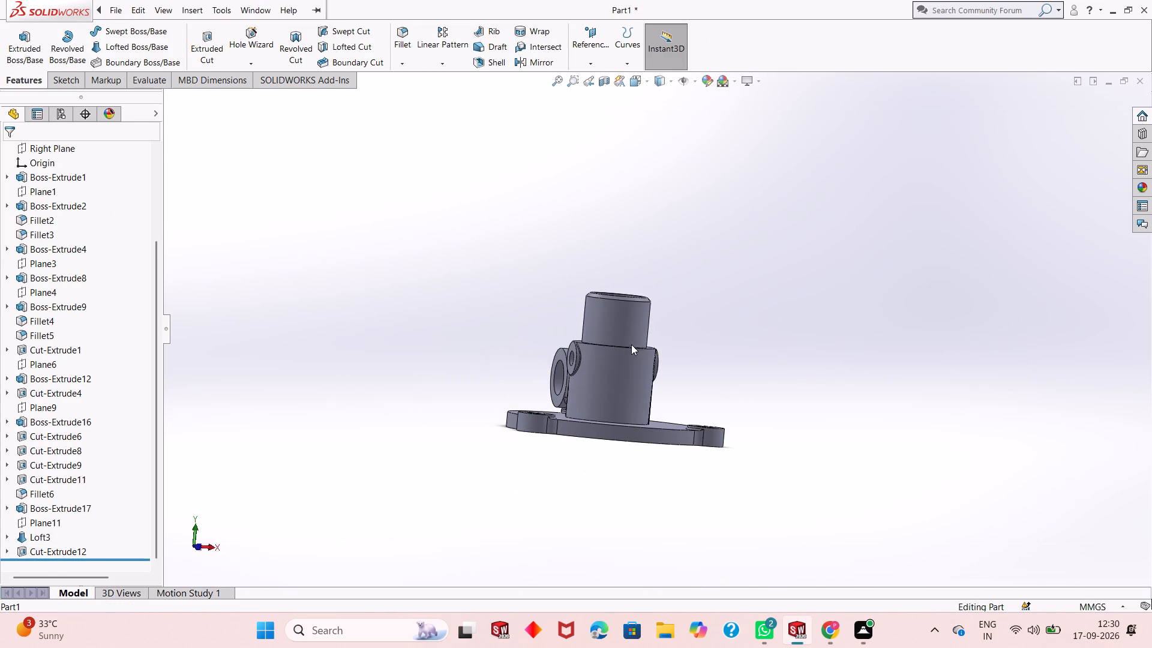
pyautogui.moveTo(631, 345); pyautogui.dragTo(568, 449, button='middle')
pyautogui.moveTo(607, 355); pyautogui.dragTo(582, 429, button='middle')
pyautogui.scroll(-5, 584, 355)
pyautogui.moveTo(592, 358); pyautogui.dragTo(601, 367, button='middle')
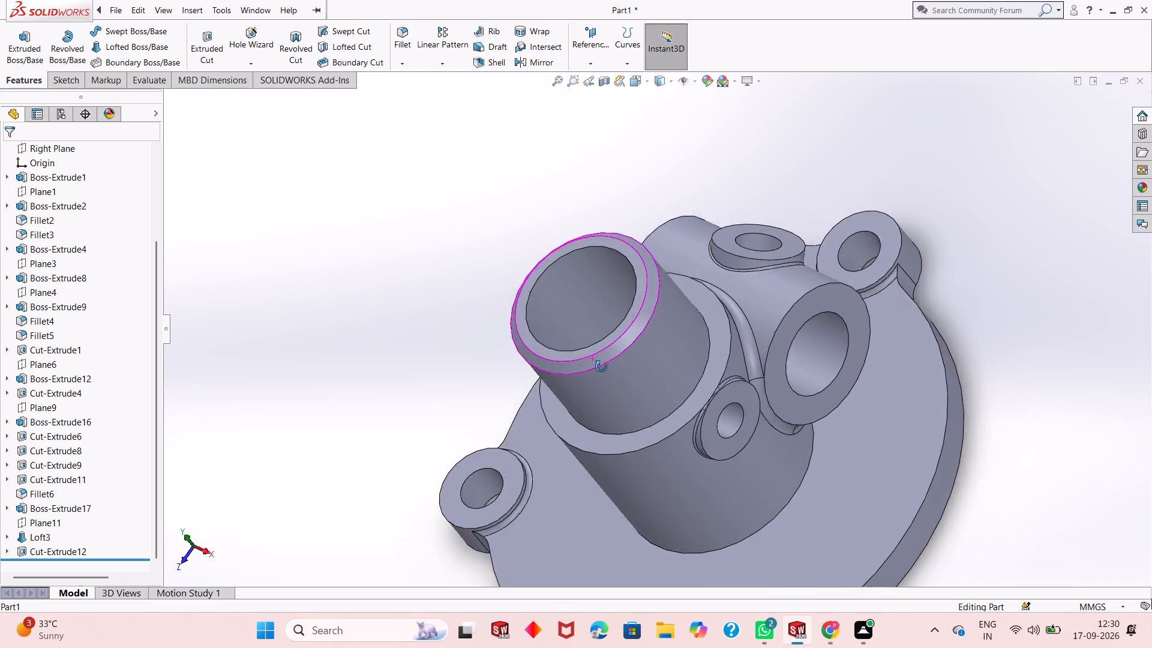
pyautogui.moveTo(601, 367); pyautogui.dragTo(638, 287, button='middle')
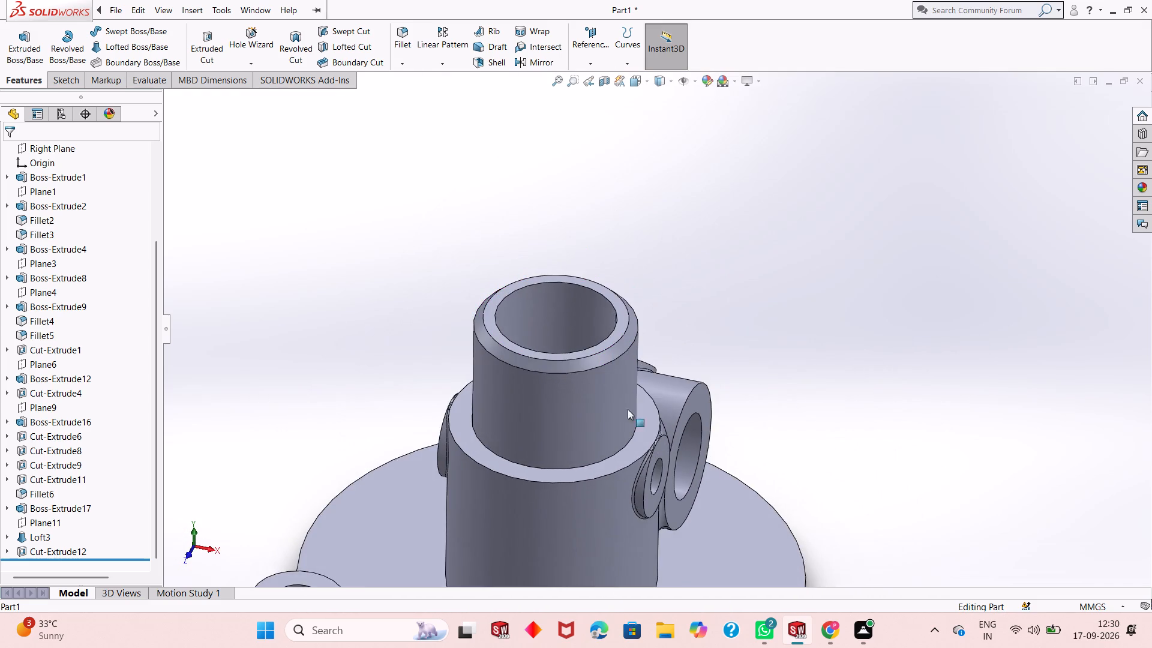
pyautogui.scroll(4, 593, 439)
pyautogui.moveTo(628, 463); pyautogui.dragTo(620, 438, button='middle')
pyautogui.scroll(1, 620, 438)
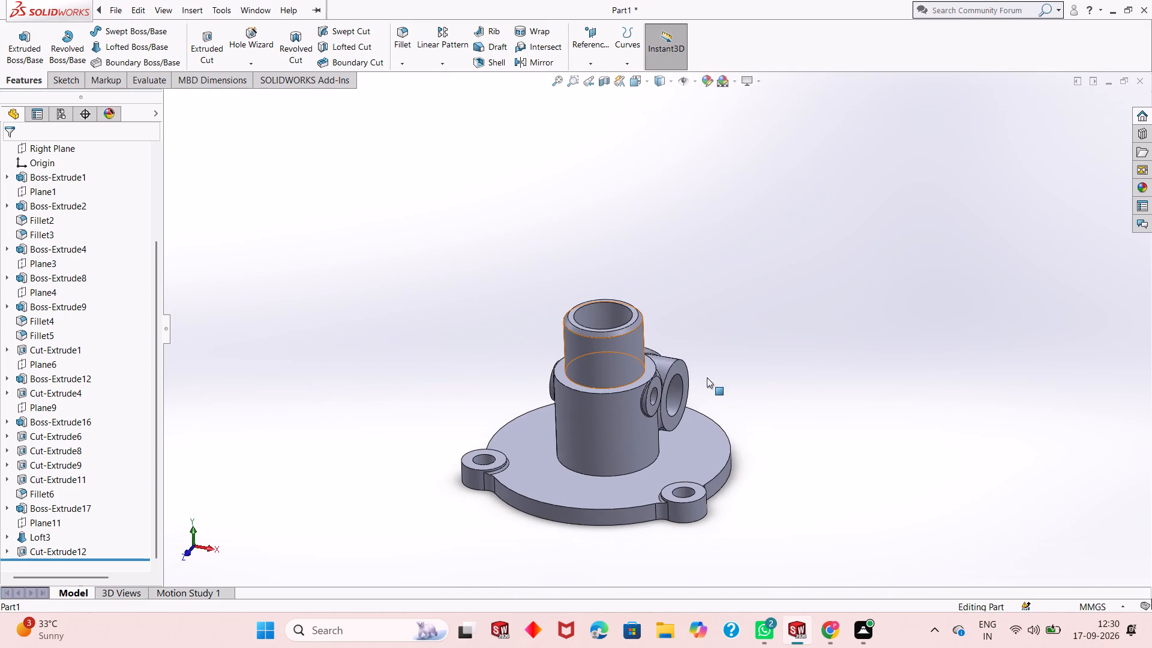
pyautogui.scroll(-2, 404, 370)
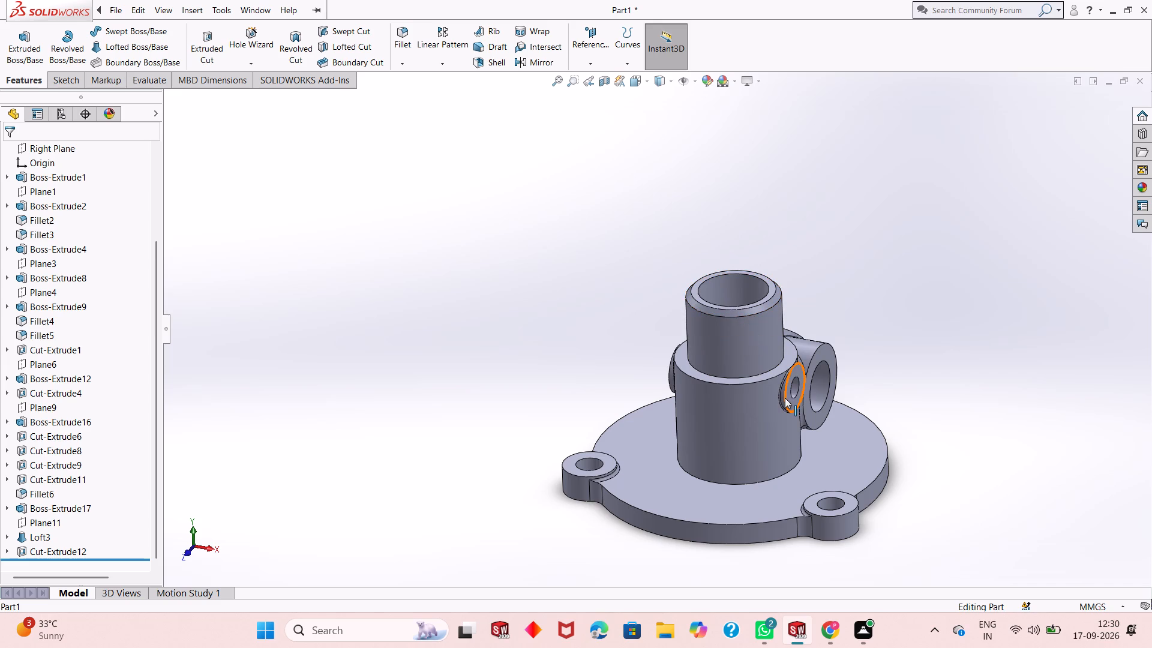
pyautogui.scroll(2, 686, 472)
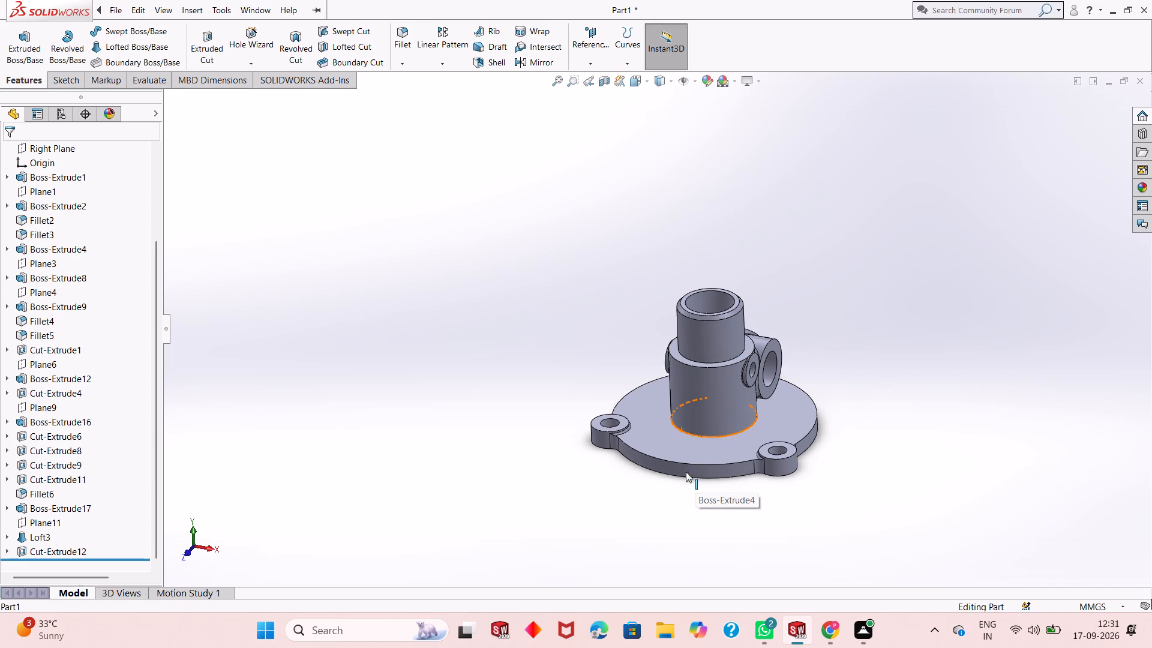
# Examine the horizontal side boss, its small bosses and support block, and the flange's underside.
pyautogui.moveTo(850, 425); pyautogui.dragTo(806, 425, button='middle')
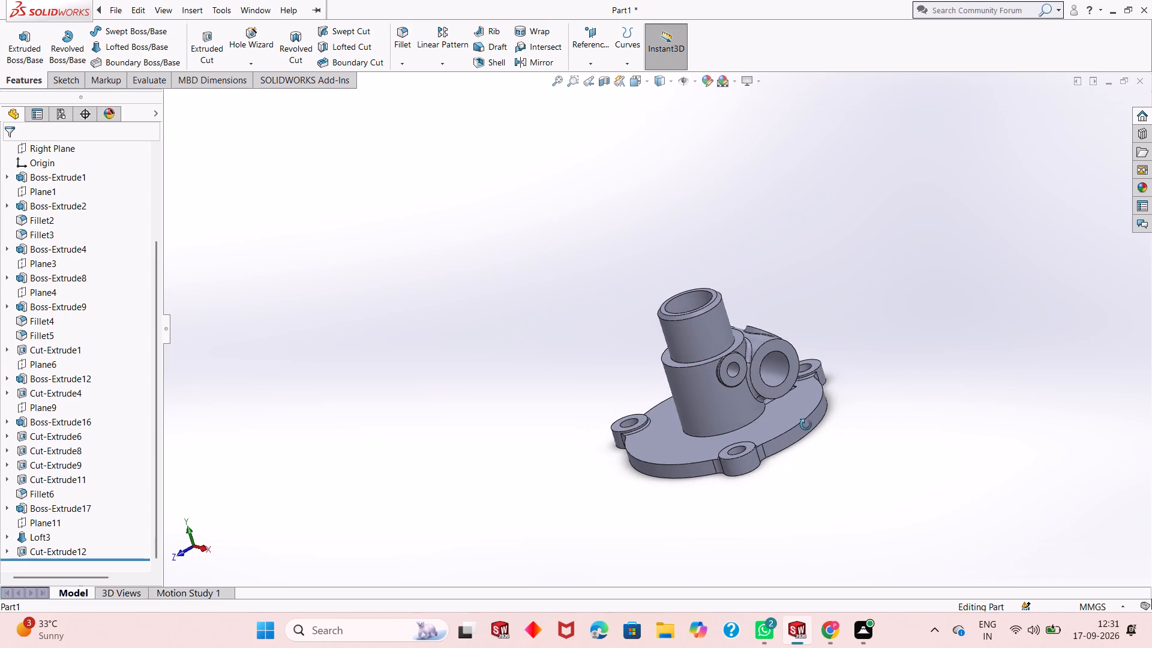
pyautogui.moveTo(806, 425); pyautogui.dragTo(737, 450, button='middle')
pyautogui.scroll(-4, 784, 305)
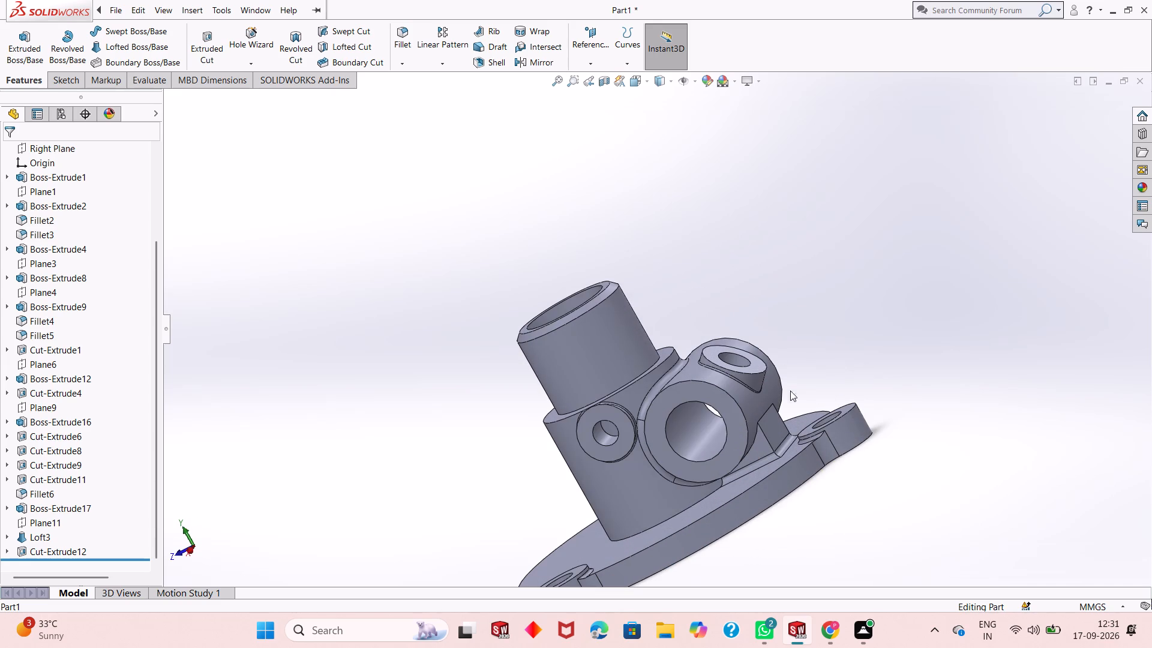
pyautogui.moveTo(782, 469); pyautogui.dragTo(672, 455, button='middle')
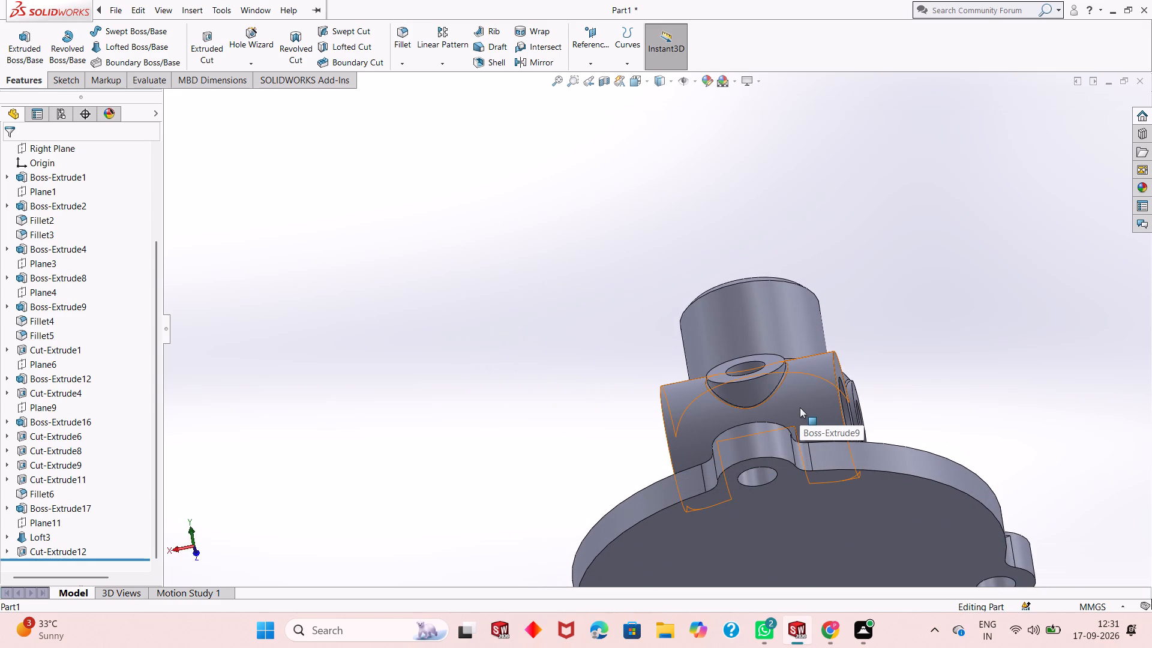
pyautogui.scroll(-3, 770, 434)
pyautogui.scroll(6, 770, 434)
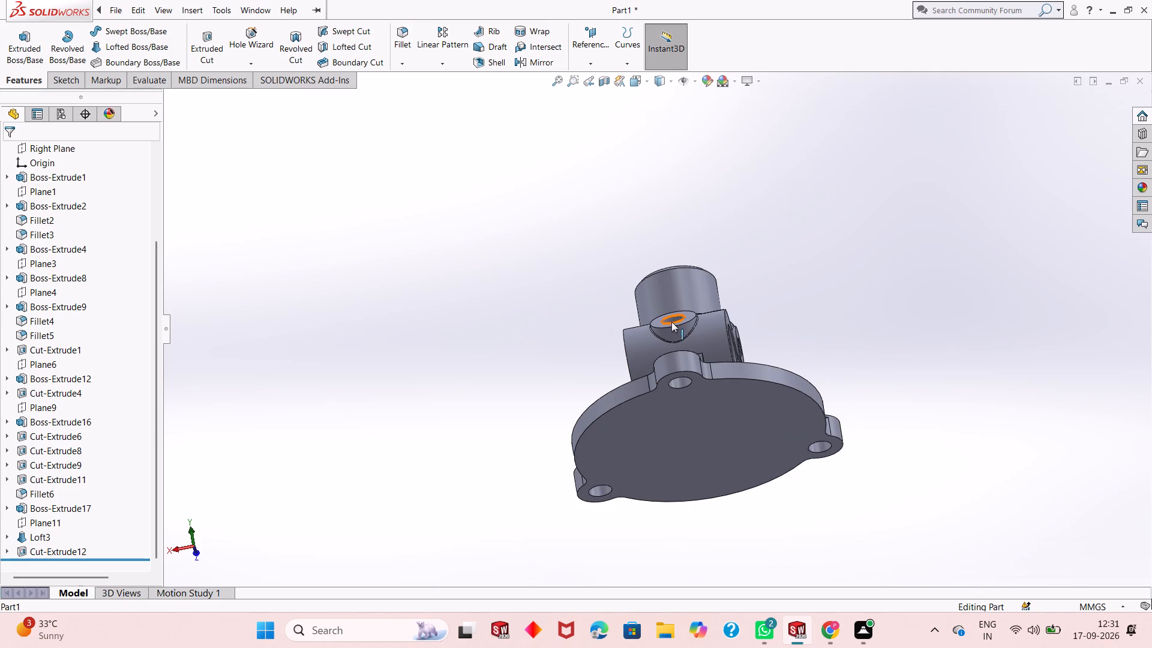
pyautogui.moveTo(667, 322); pyautogui.dragTo(772, 379, button='middle')
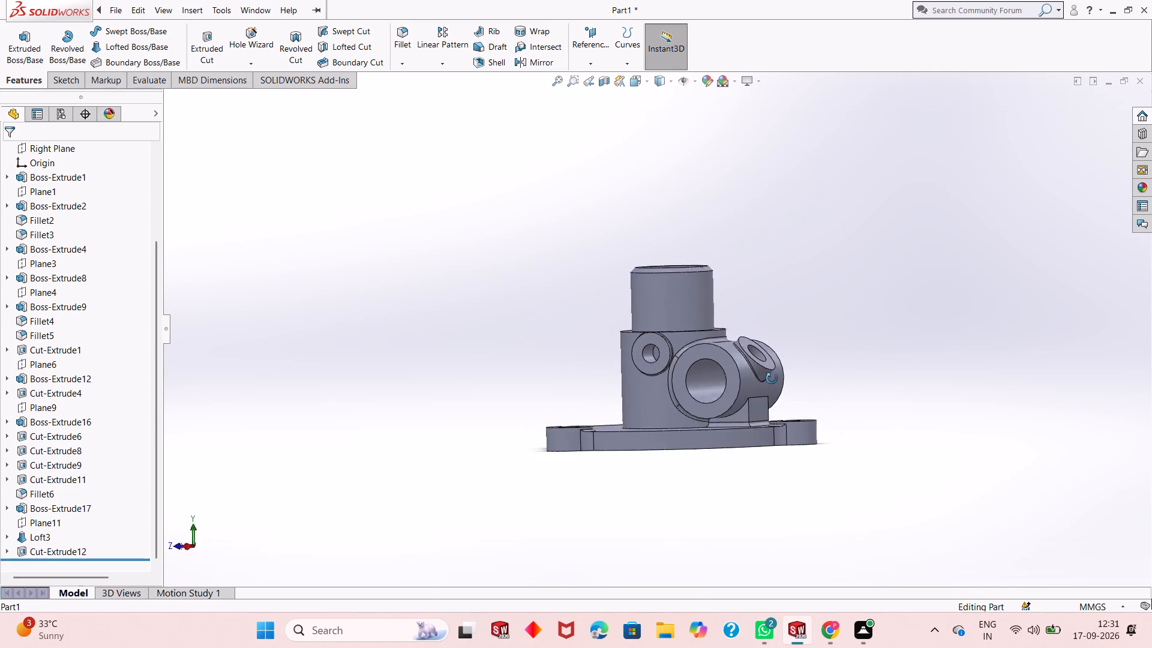
pyautogui.moveTo(772, 379); pyautogui.dragTo(742, 419, button='middle')
pyautogui.scroll(-3, 608, 427)
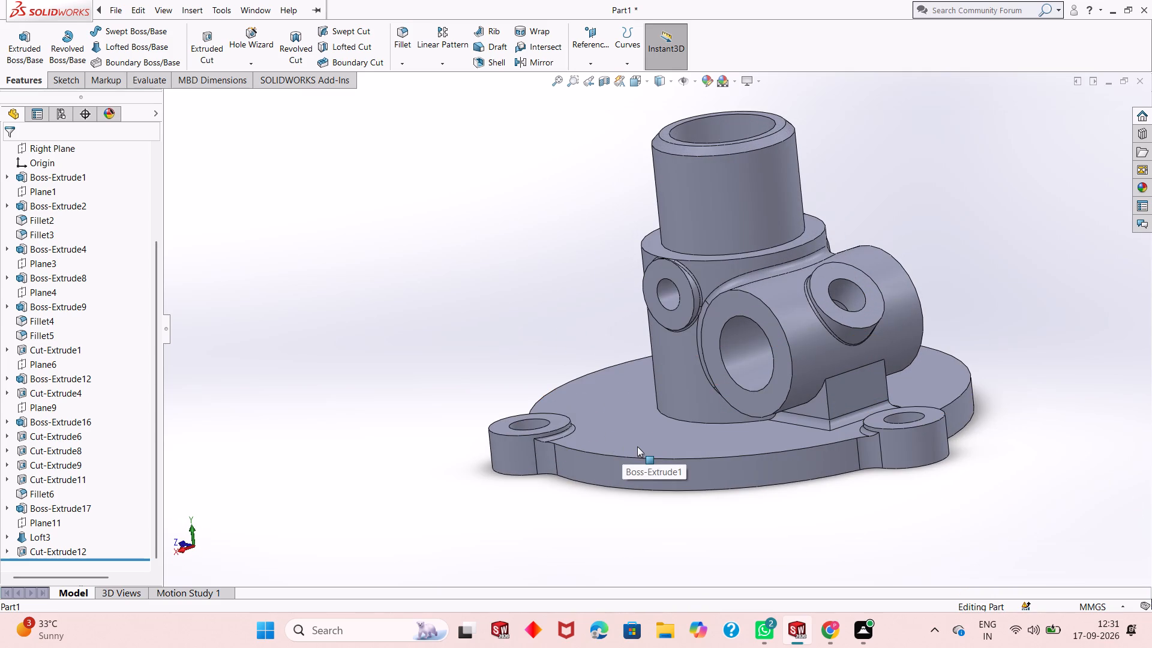
pyautogui.scroll(-3, 667, 439)
pyautogui.scroll(3, 677, 383)
pyautogui.scroll(-3, 746, 292)
pyautogui.scroll(1, 617, 370)
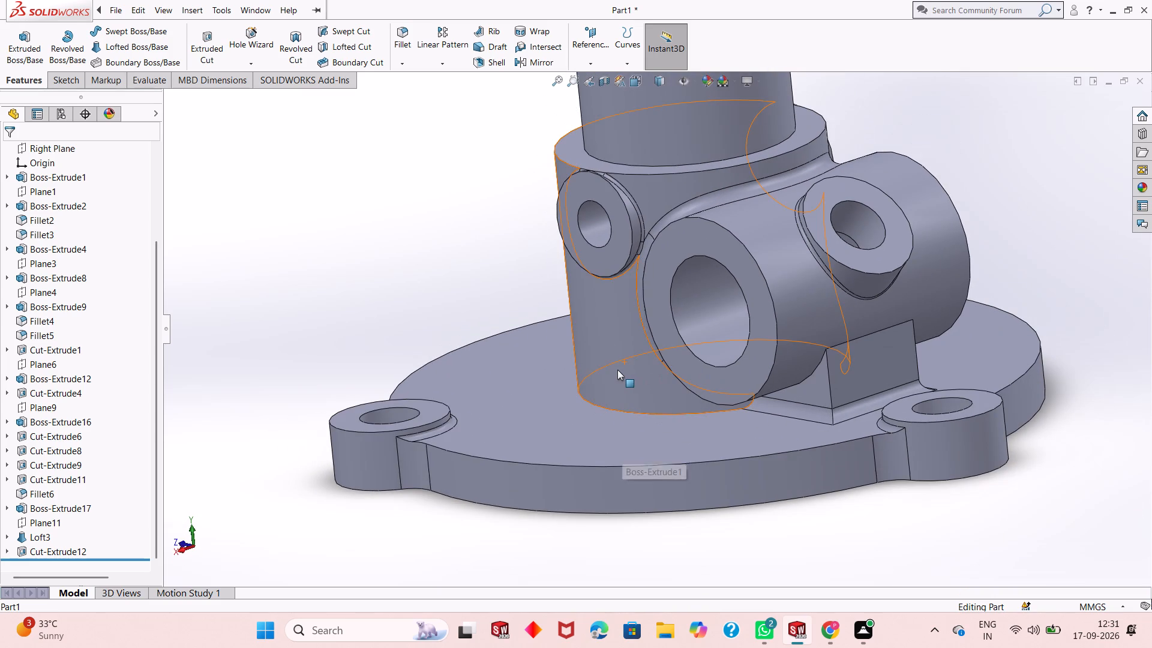
# Start a new reference plane from the Front Plane with its offset distance set to 0 mm.
pyautogui.click(596, 49)
pyautogui.click(626, 80)
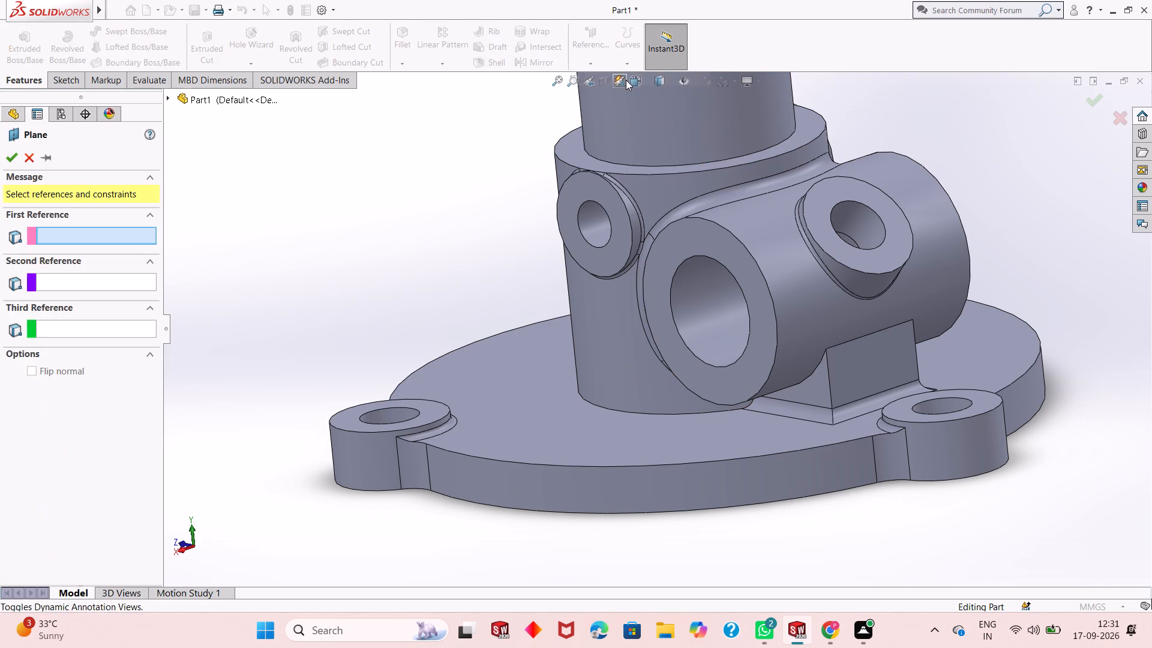
pyautogui.click(193, 98)
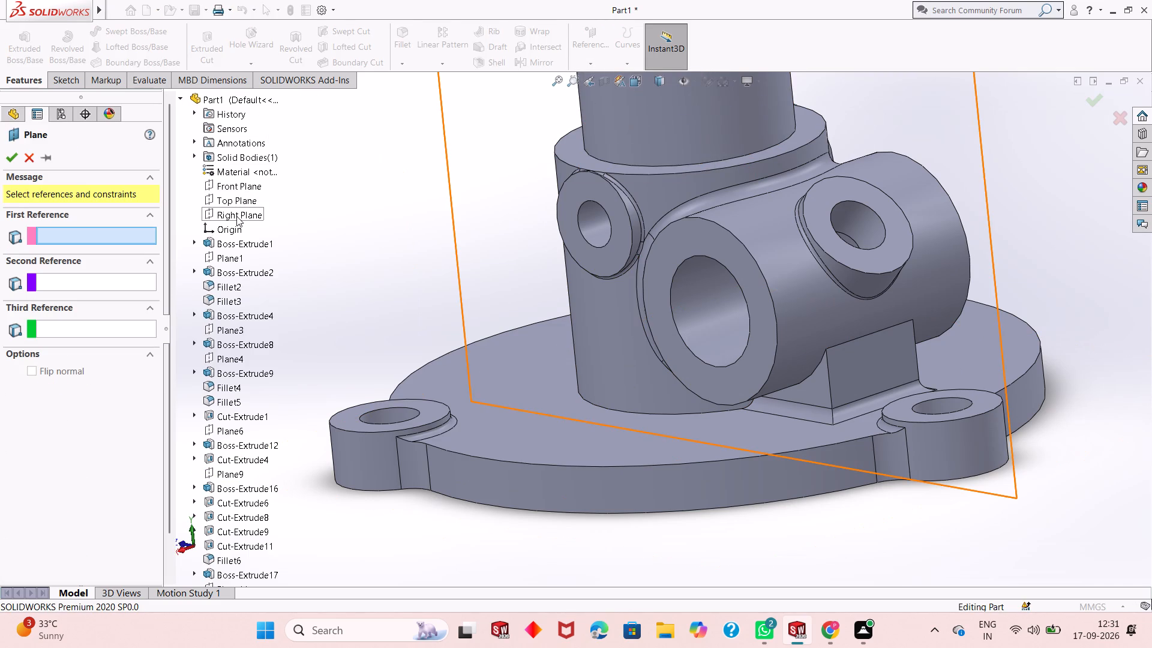
pyautogui.click(241, 185)
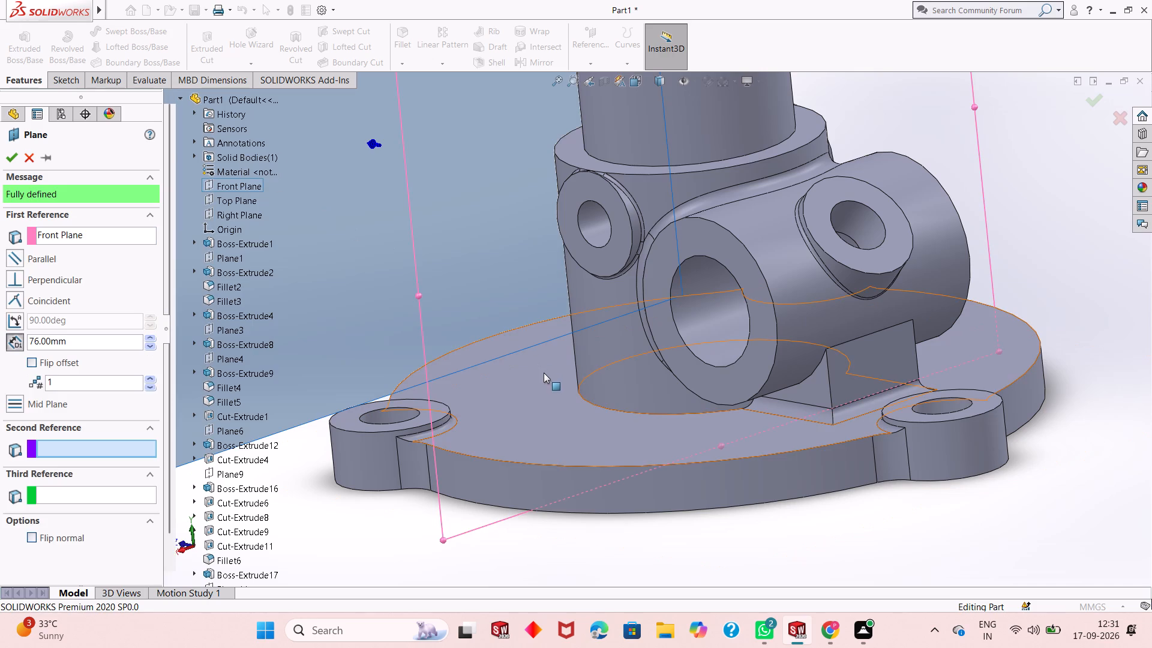
pyautogui.moveTo(545, 374); pyautogui.dragTo(608, 356, button='middle')
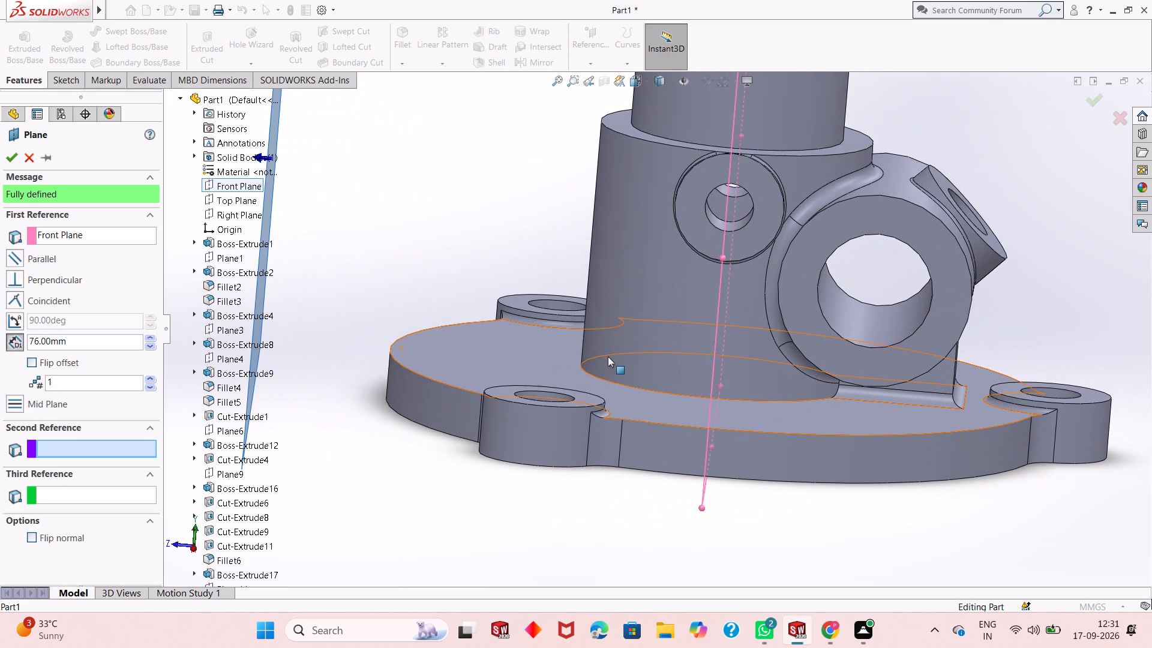
pyautogui.moveTo(622, 383); pyautogui.dragTo(620, 437, button='middle')
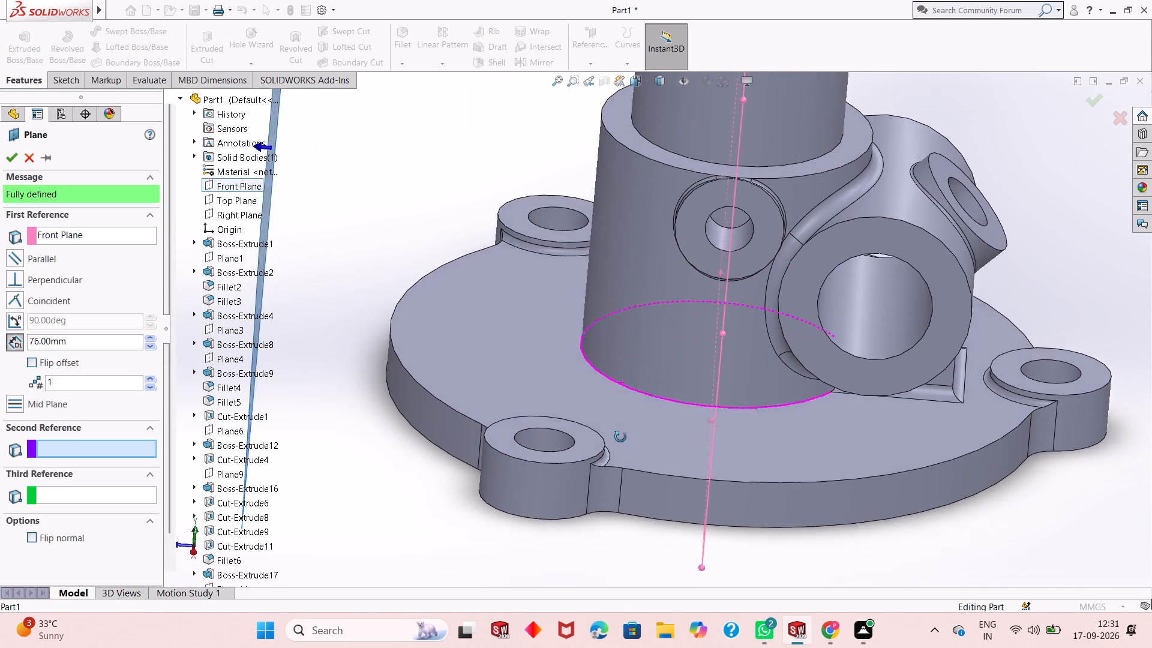
pyautogui.moveTo(620, 437); pyautogui.dragTo(620, 460, button='middle')
pyautogui.scroll(4, 620, 460)
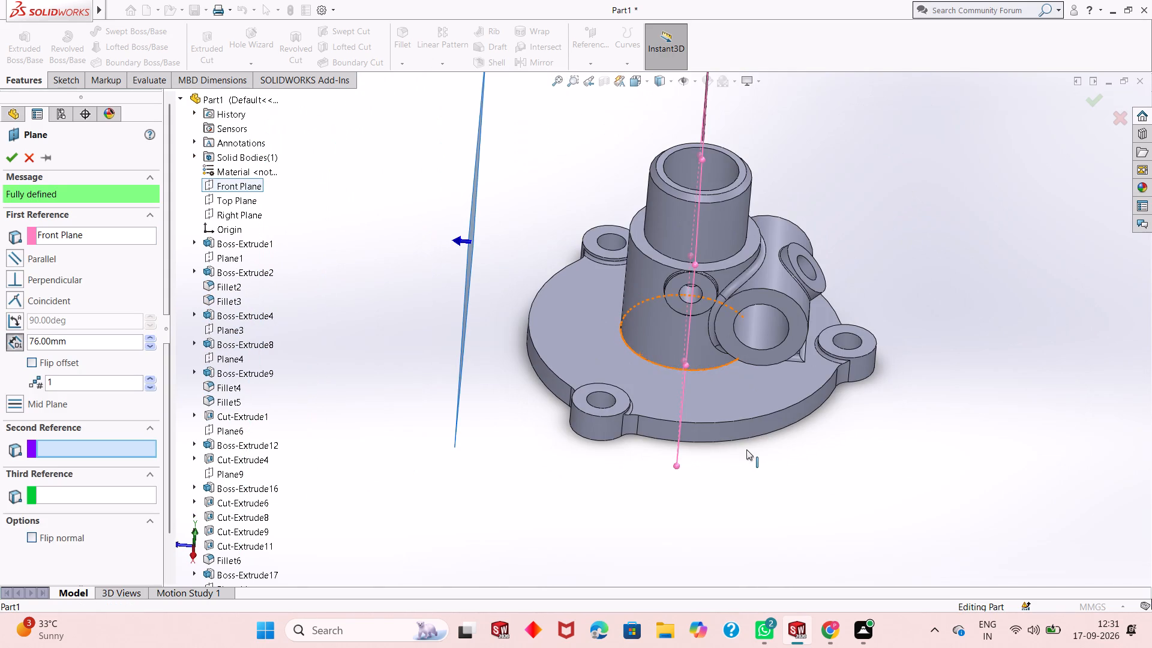
pyautogui.doubleClick(86, 344)
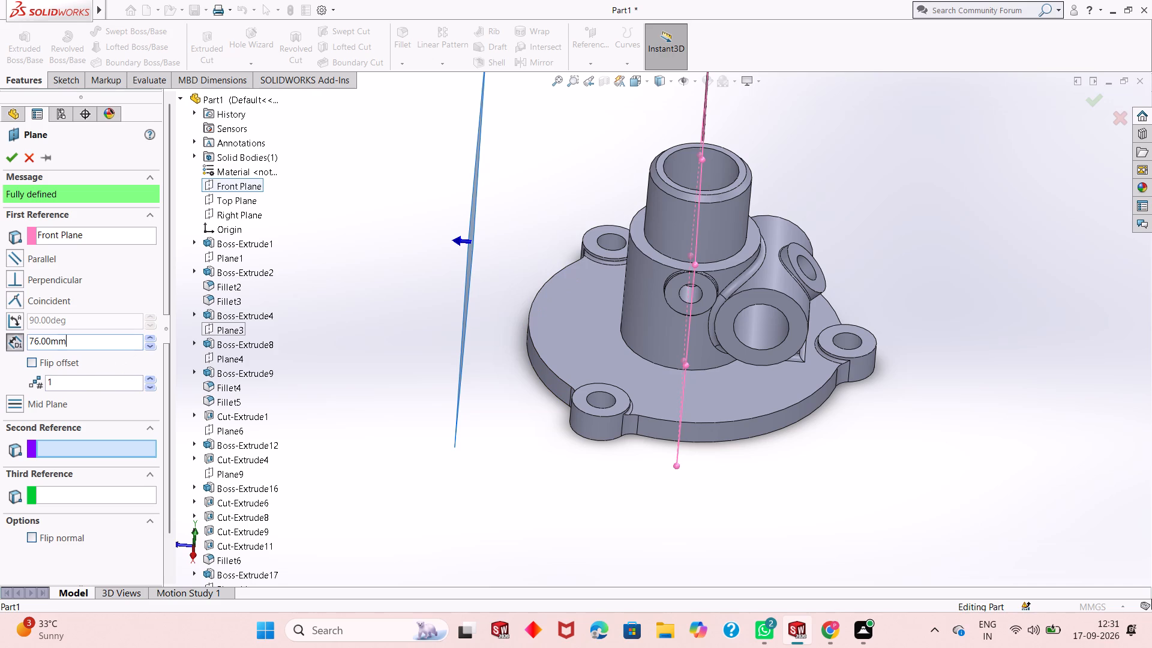
pyautogui.press('0')
pyautogui.press('Return')
pyautogui.doubleClick(86, 344)
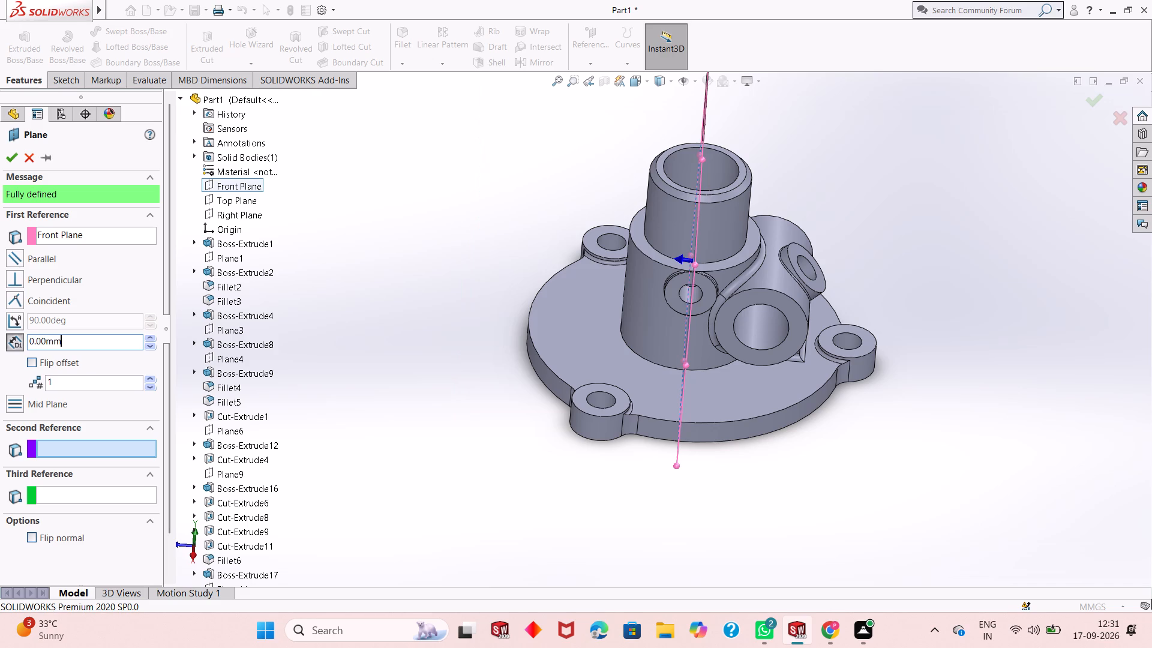
# Create the reference plane as a mid plane, using the Front Plane and Right Plane as first and second references.
pyautogui.moveTo(548, 496); pyautogui.dragTo(481, 458, button='middle')
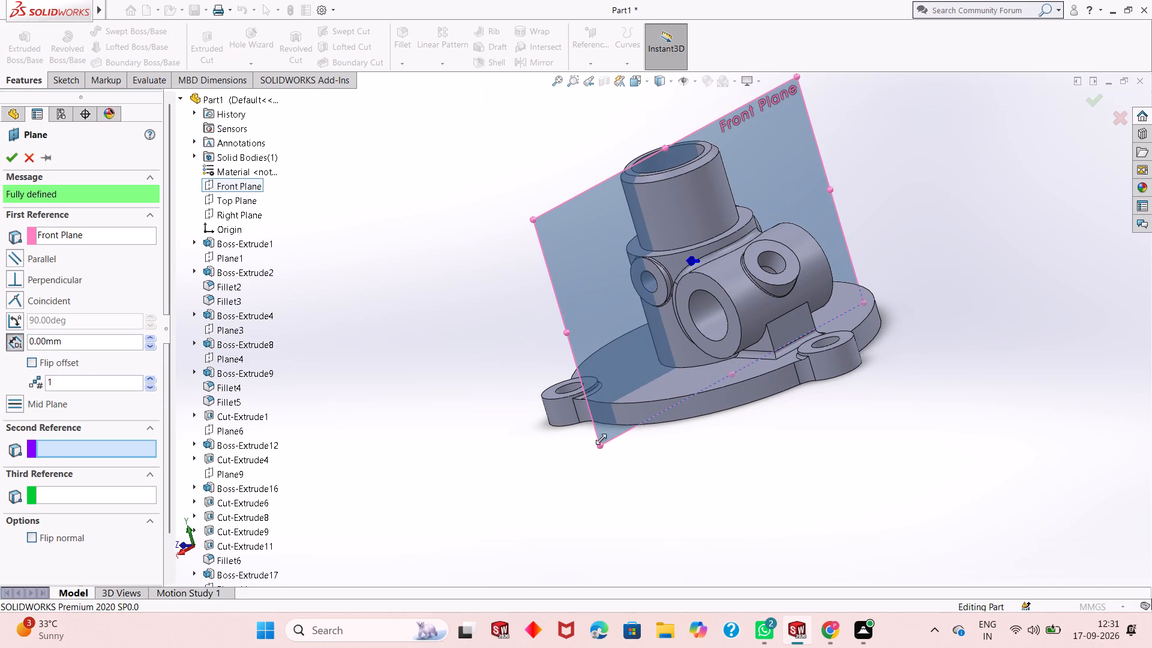
pyautogui.moveTo(647, 451); pyautogui.dragTo(615, 455, button='middle')
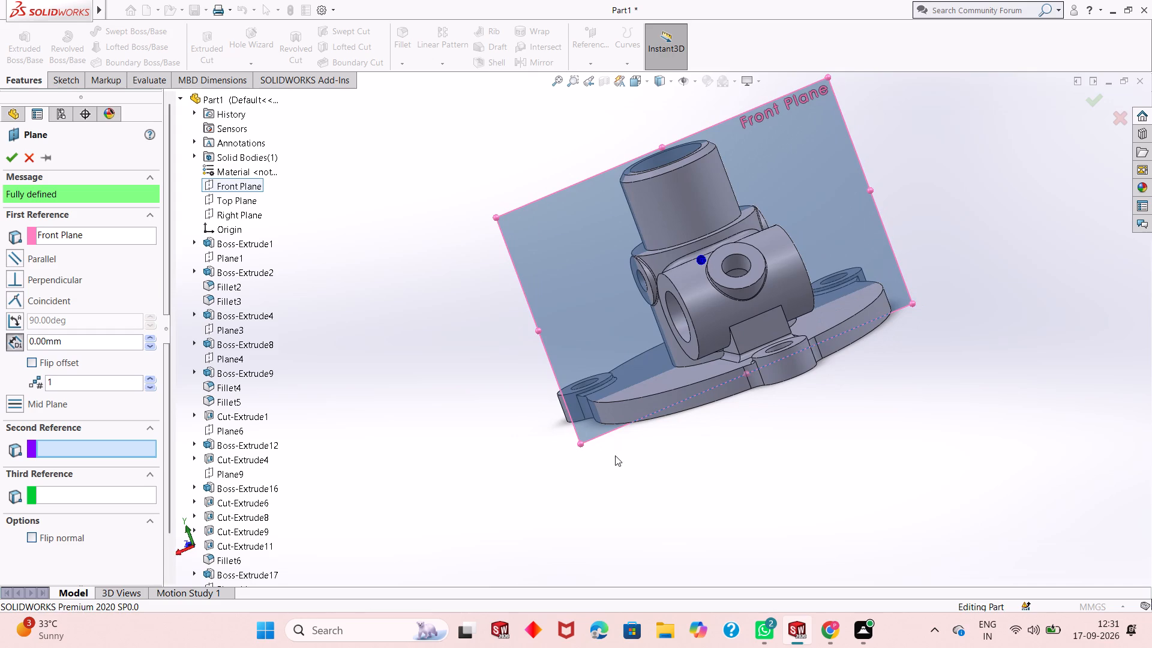
pyautogui.scroll(-3, 626, 276)
pyautogui.scroll(3, 702, 385)
pyautogui.moveTo(702, 385); pyautogui.dragTo(767, 504, button='middle')
pyautogui.scroll(-3, 760, 286)
pyautogui.scroll(3, 760, 286)
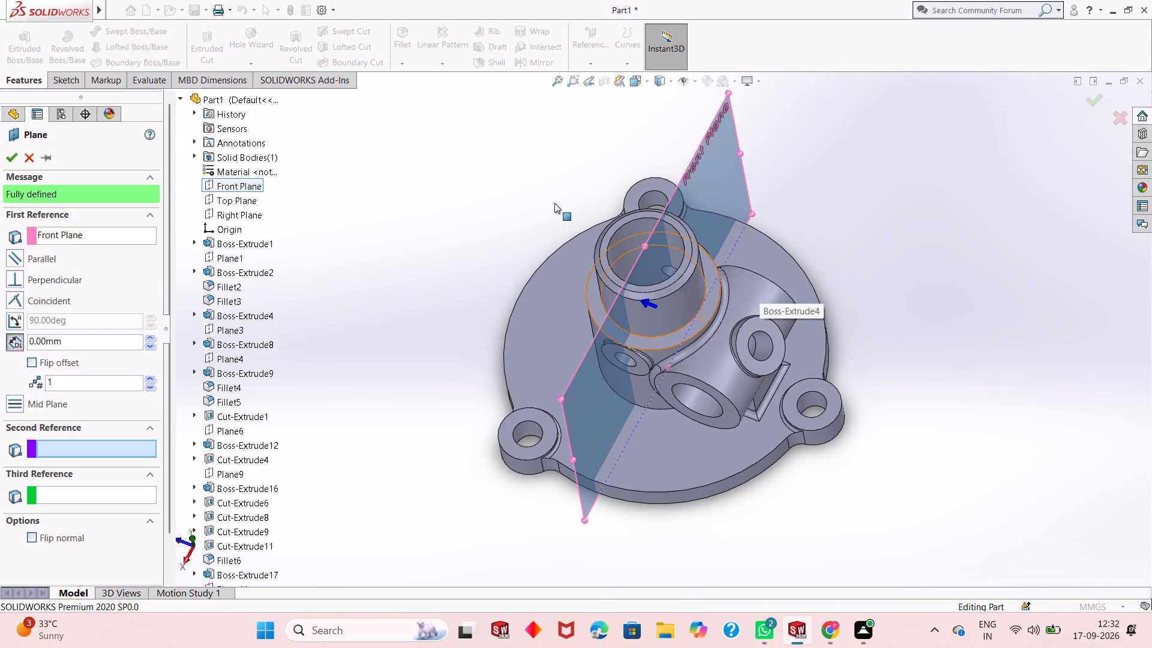
pyautogui.click(251, 188)
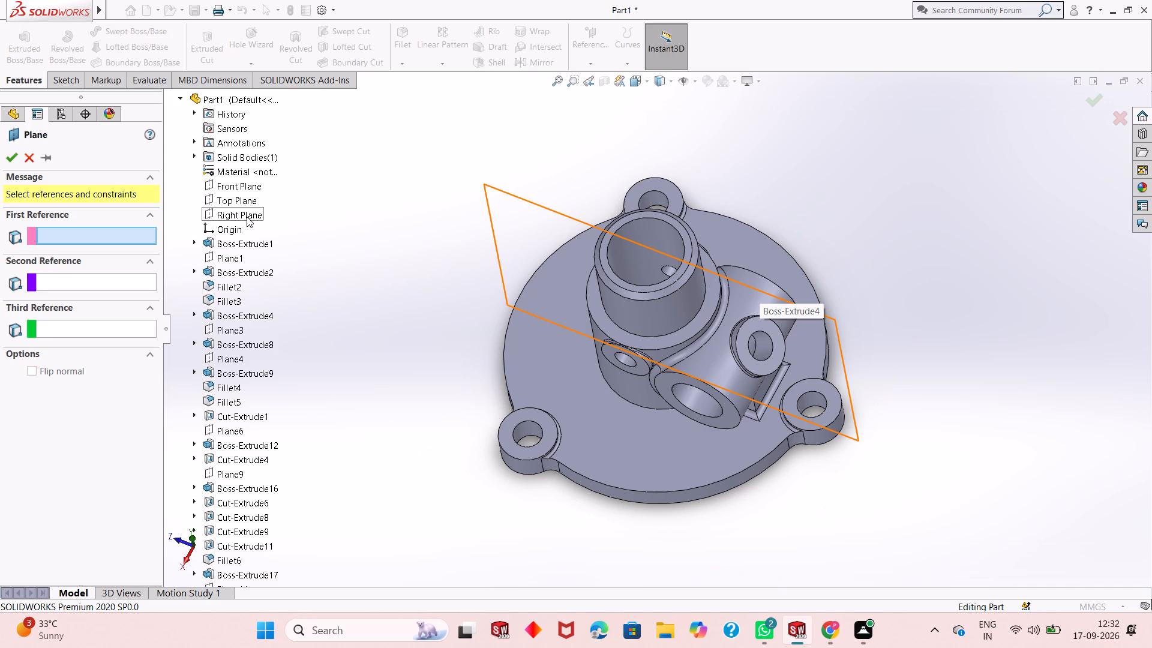
pyautogui.click(248, 182)
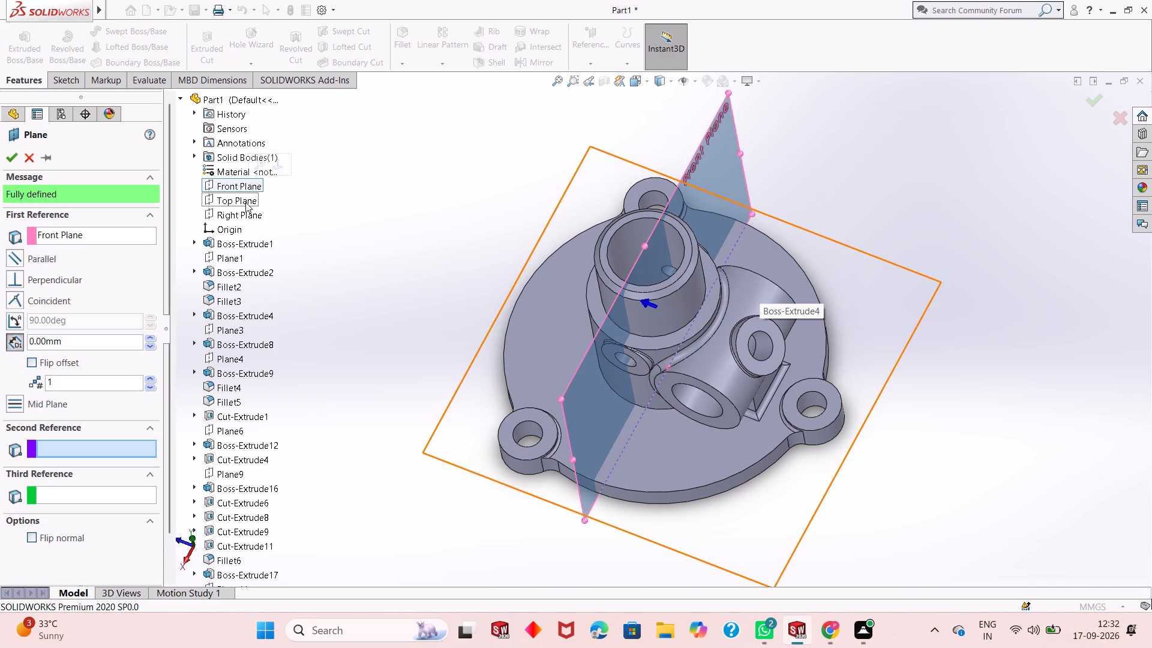
pyautogui.click(244, 215)
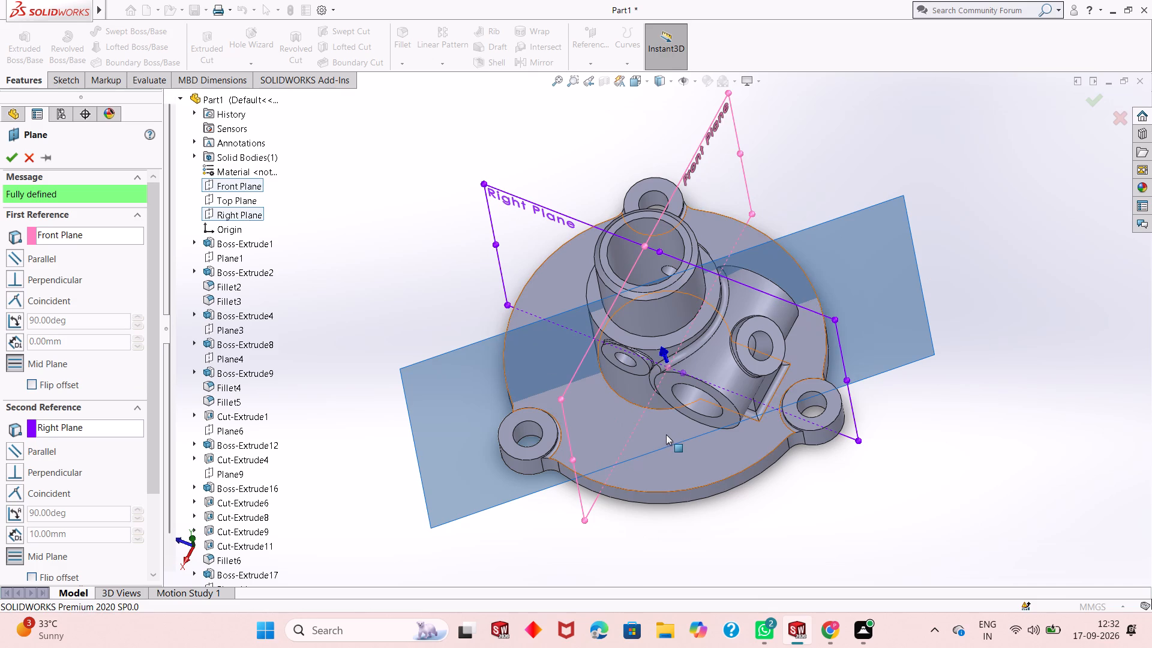
pyautogui.moveTo(666, 434); pyautogui.dragTo(670, 374, button='middle')
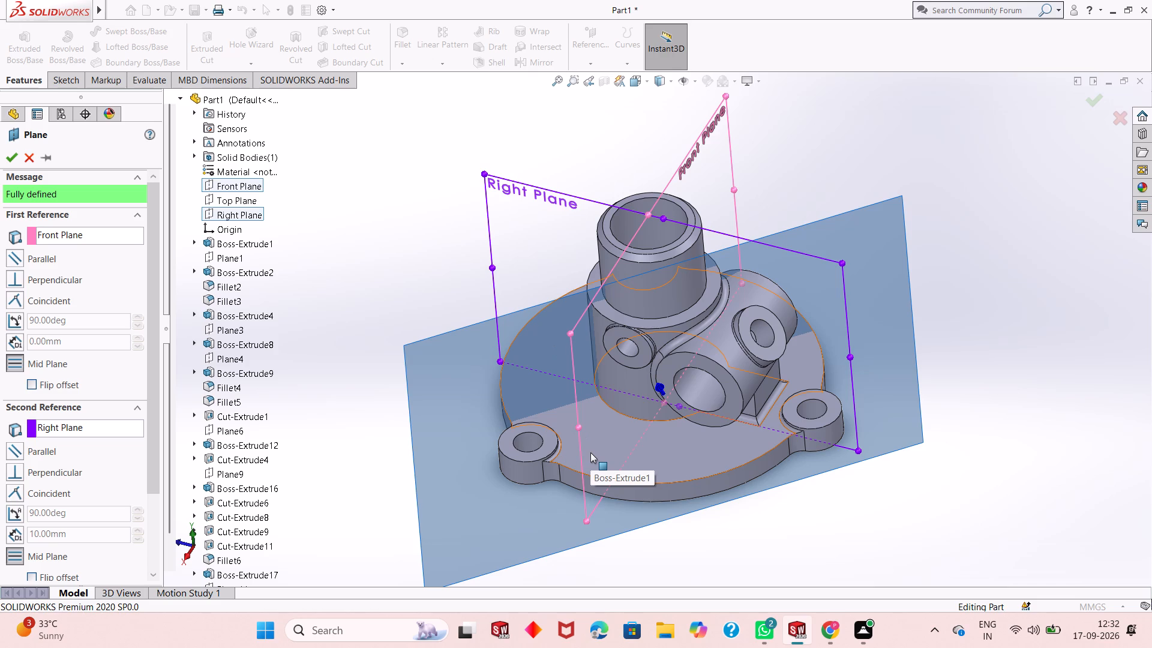
pyautogui.scroll(-2, 553, 397)
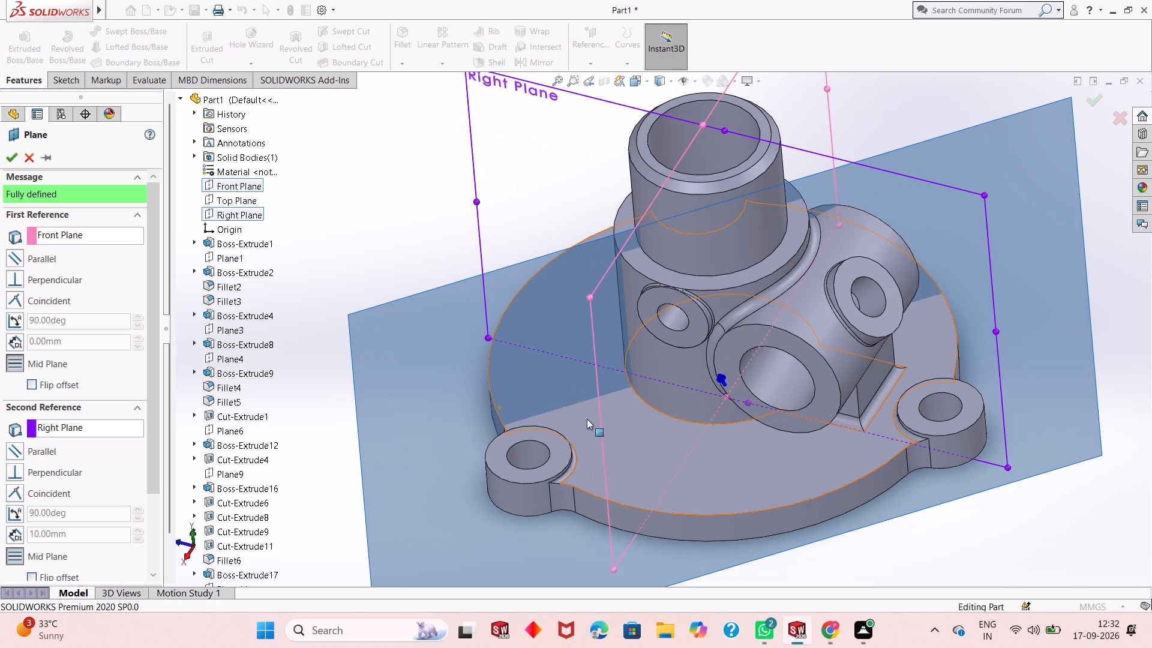
pyautogui.scroll(-2, 601, 430)
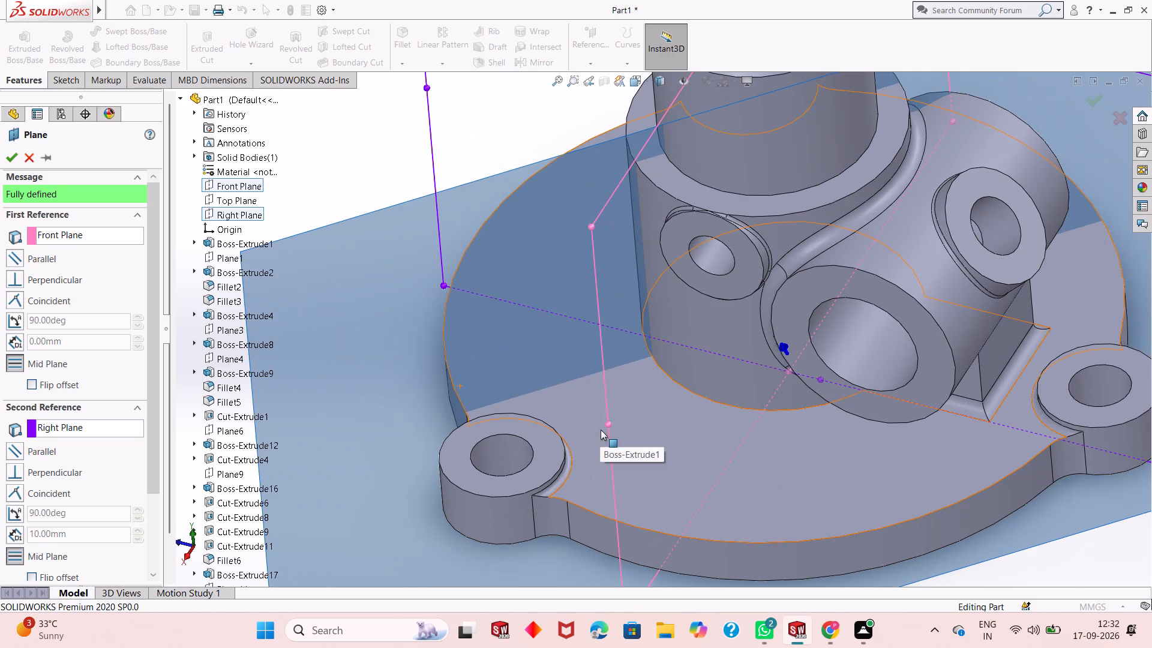
pyautogui.click(7, 159)
# On the new mid plane, sketch a sloping line about 37 mm long from the small round boss's outer edge to the flange's top.
pyautogui.scroll(3, 268, 322)
pyautogui.moveTo(477, 311); pyautogui.dragTo(440, 289, button='middle')
pyautogui.moveTo(440, 286); pyautogui.dragTo(481, 237, button='middle')
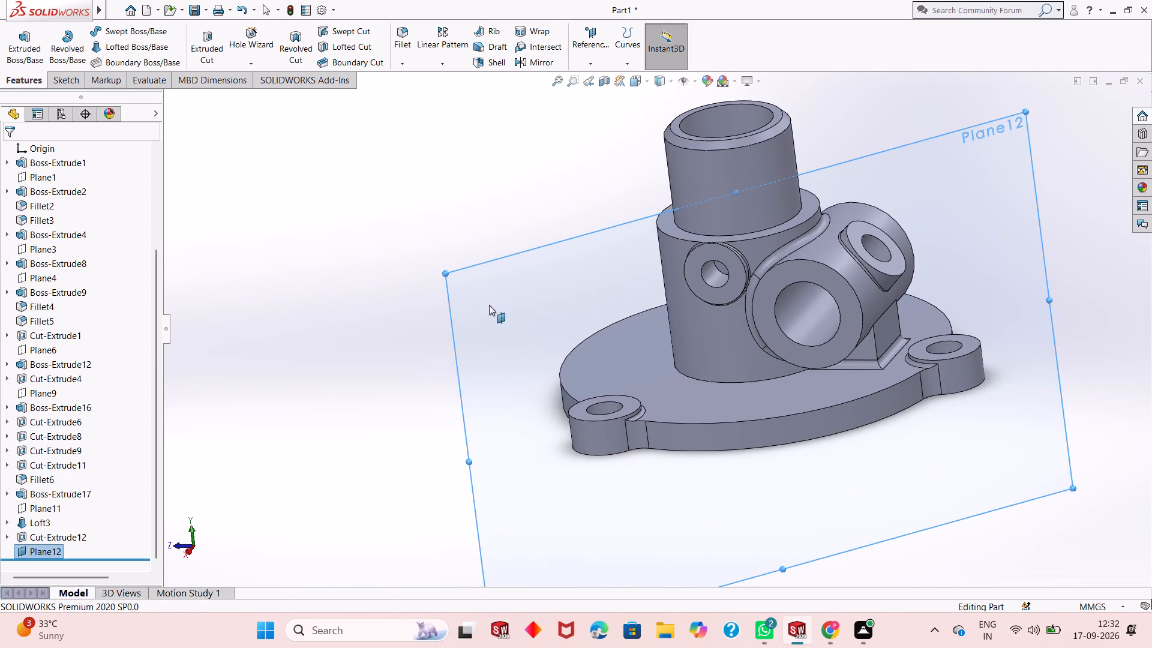
pyautogui.click(489, 305)
pyautogui.click(539, 271)
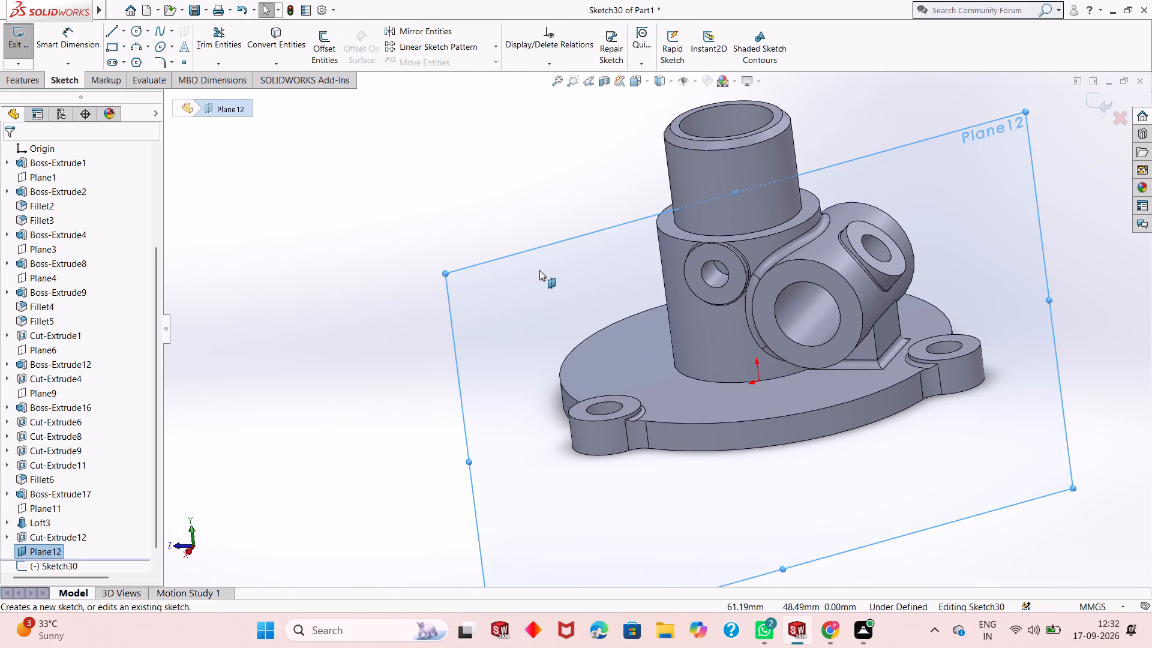
pyautogui.hotkey('ctrl', '8')
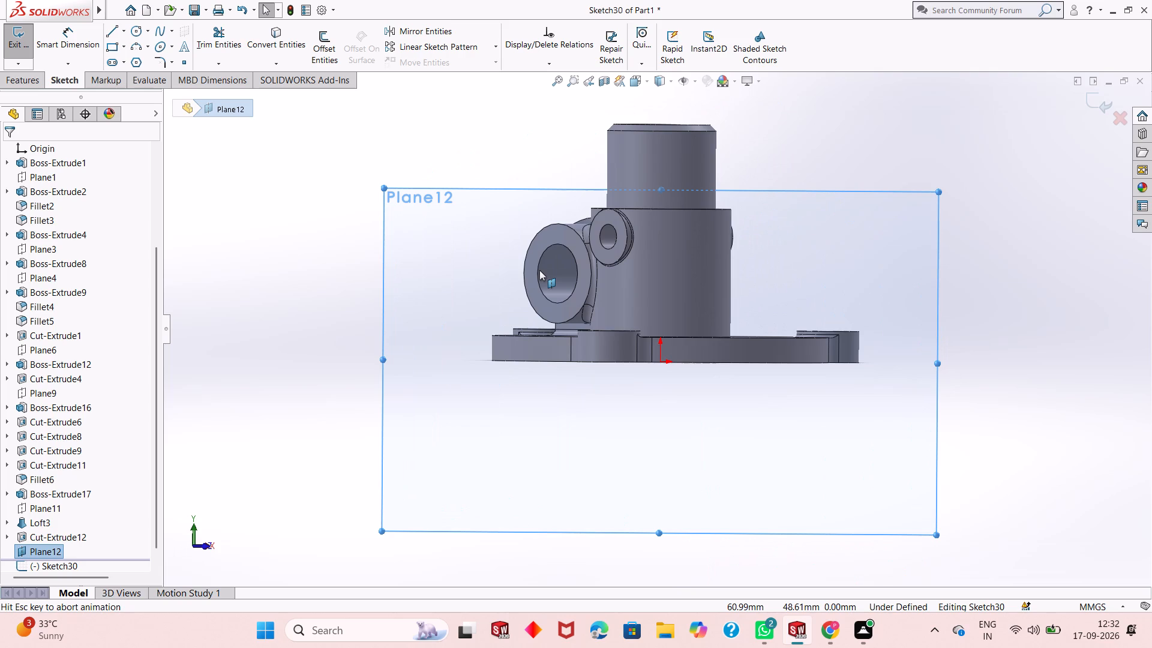
pyautogui.hotkey('ctrl', '8')
pyautogui.press('Escape')
pyautogui.scroll(-1, 532, 315)
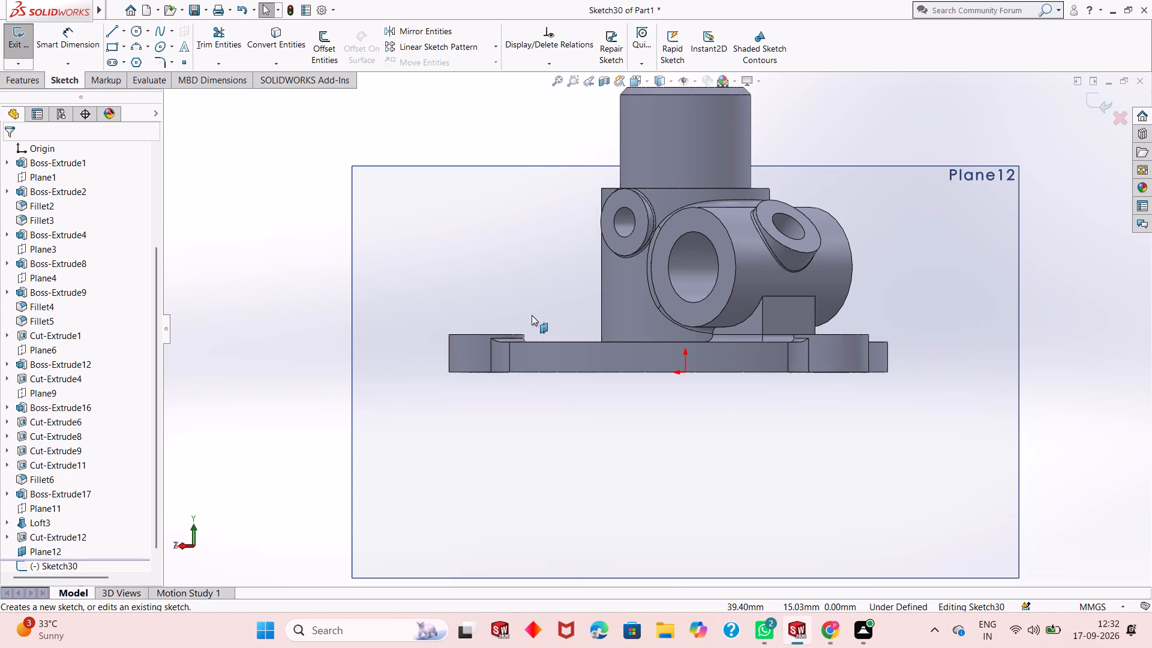
pyautogui.scroll(-1, 602, 291)
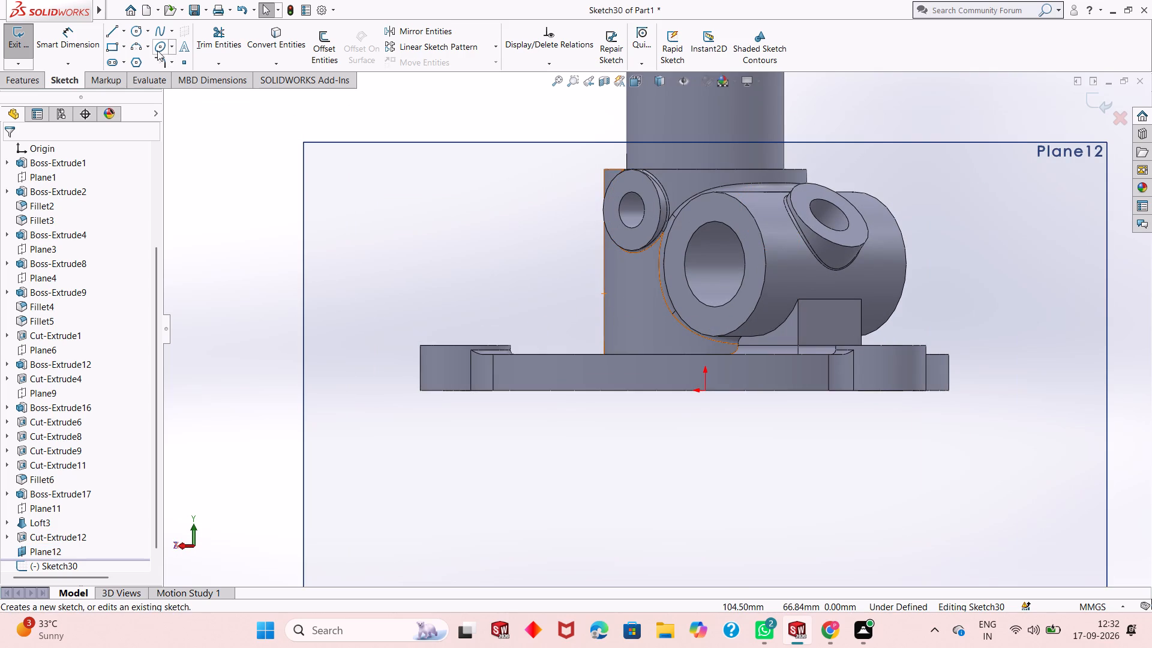
pyautogui.click(124, 30)
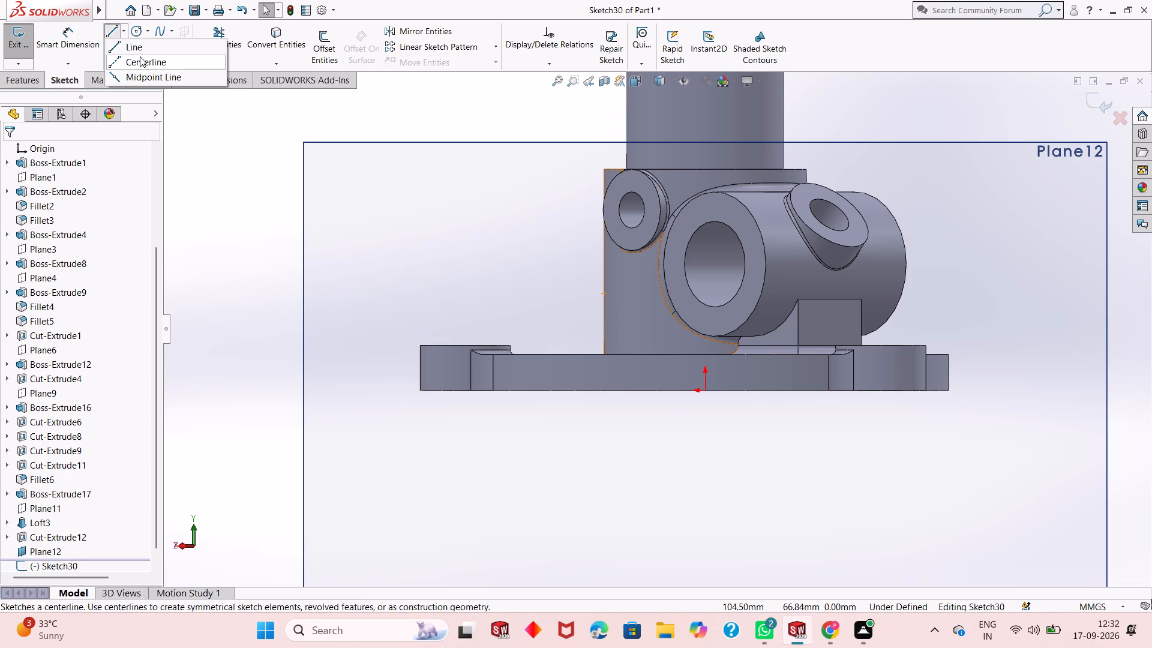
pyautogui.click(143, 50)
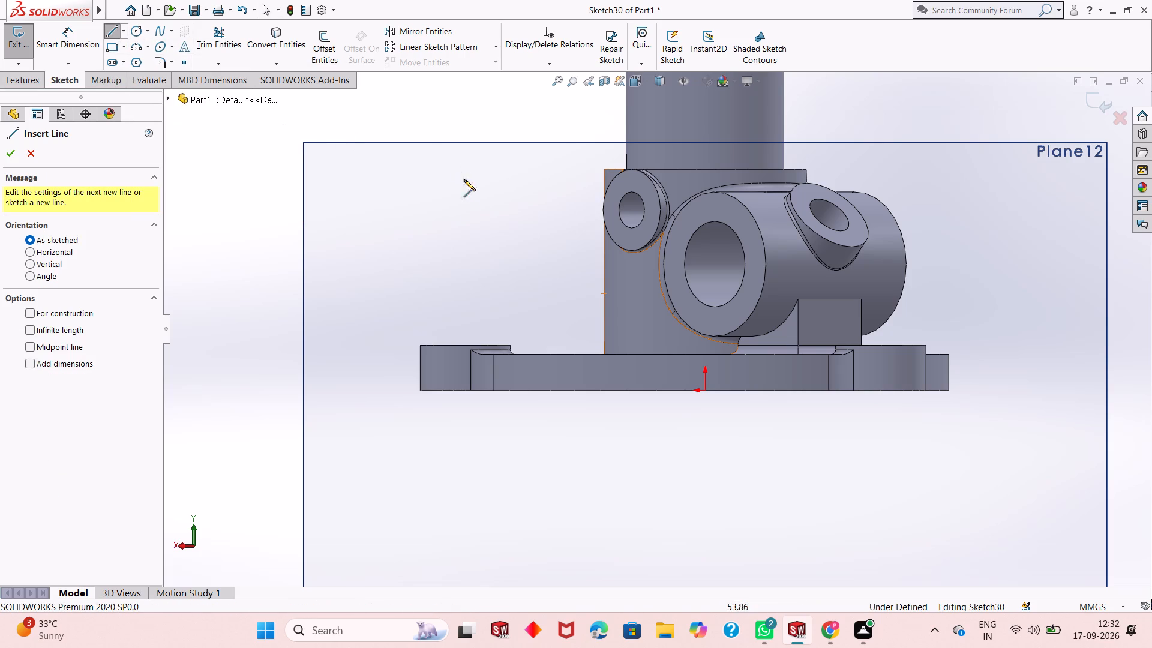
pyautogui.click(604, 211)
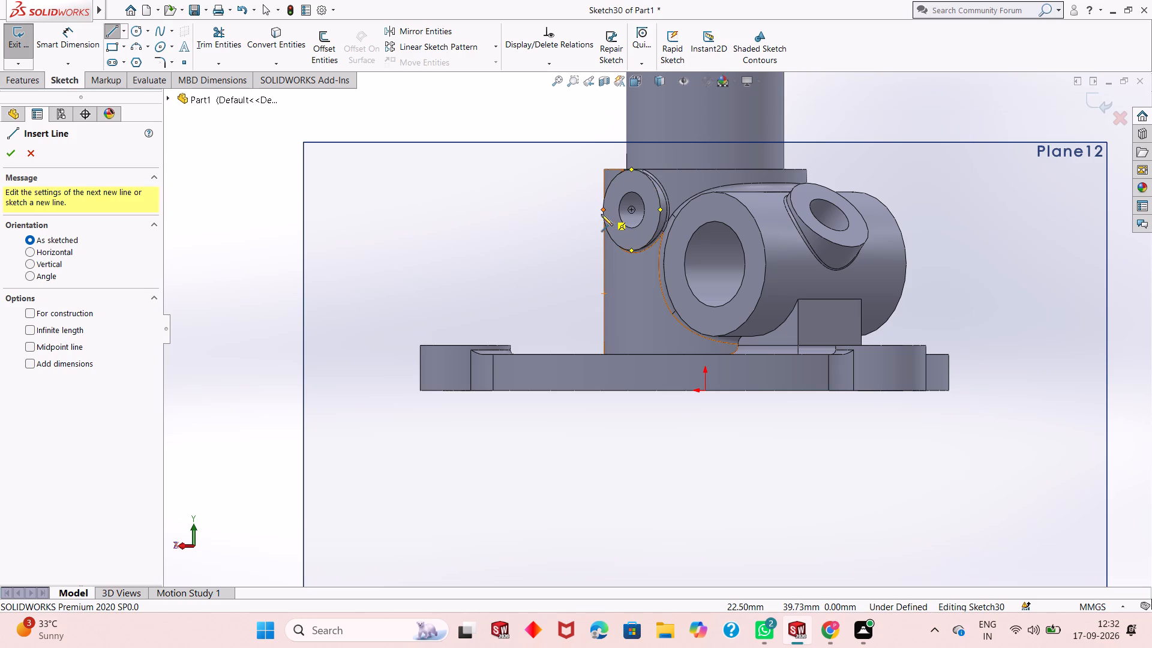
pyautogui.click(513, 355)
pyautogui.rightClick(526, 338)
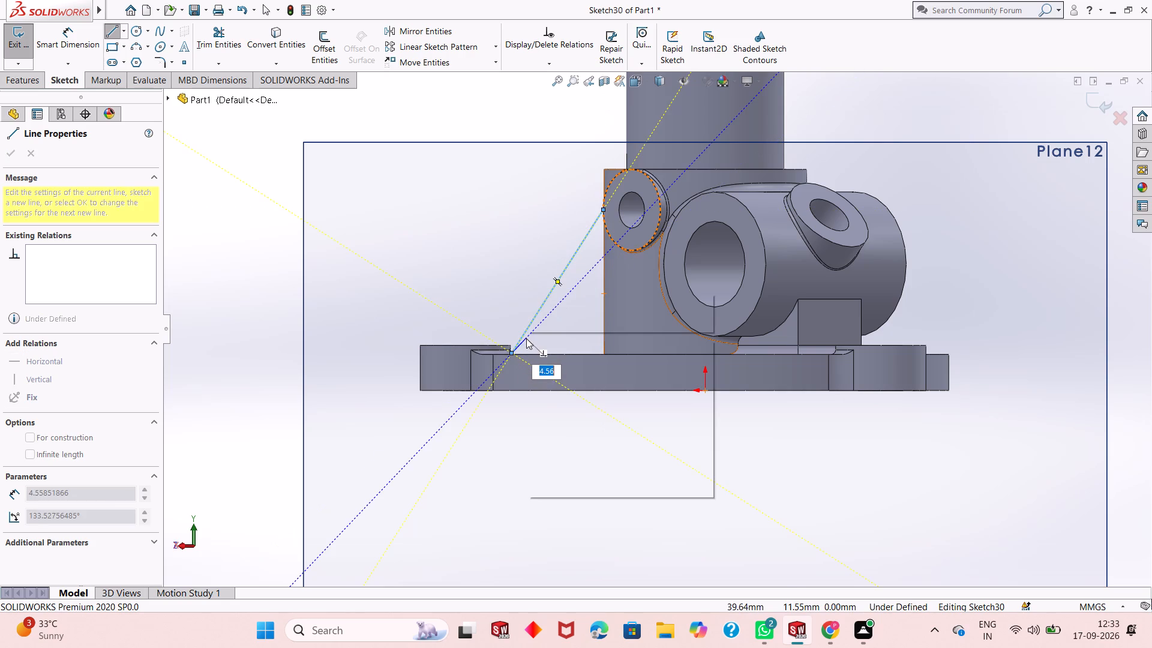
pyautogui.click(541, 343)
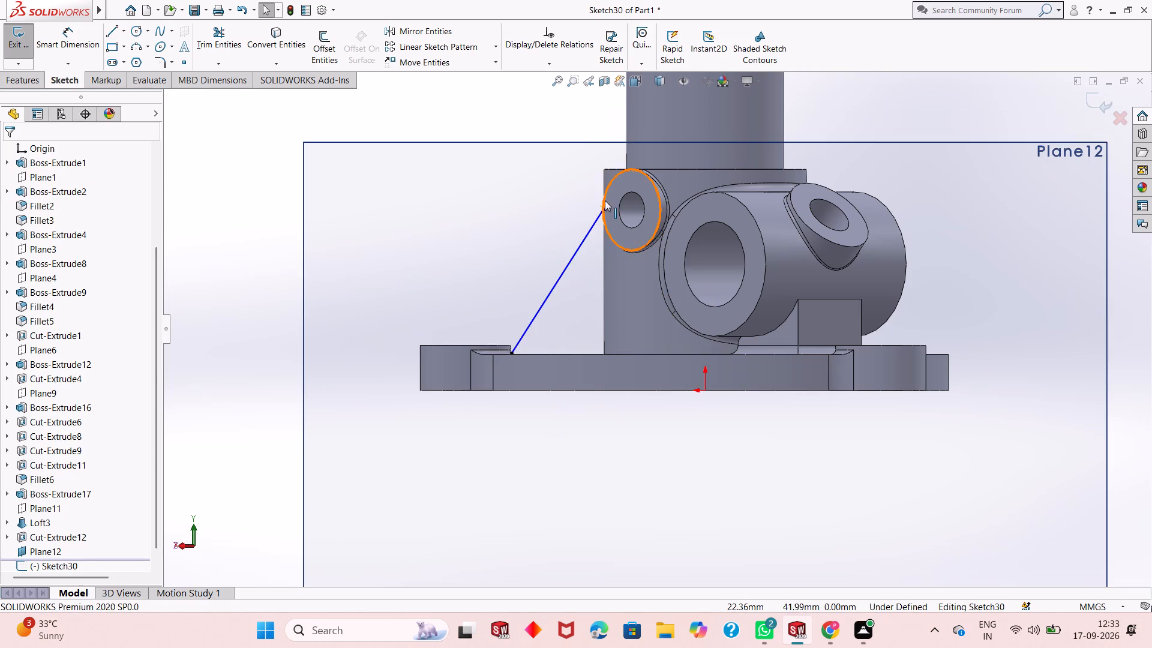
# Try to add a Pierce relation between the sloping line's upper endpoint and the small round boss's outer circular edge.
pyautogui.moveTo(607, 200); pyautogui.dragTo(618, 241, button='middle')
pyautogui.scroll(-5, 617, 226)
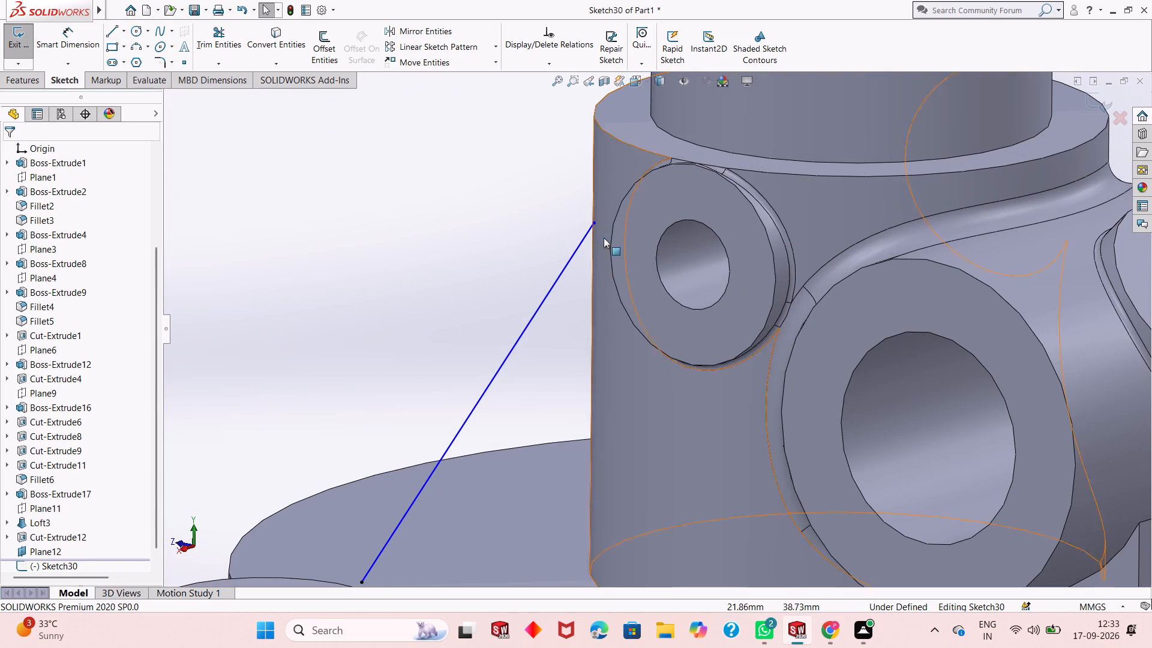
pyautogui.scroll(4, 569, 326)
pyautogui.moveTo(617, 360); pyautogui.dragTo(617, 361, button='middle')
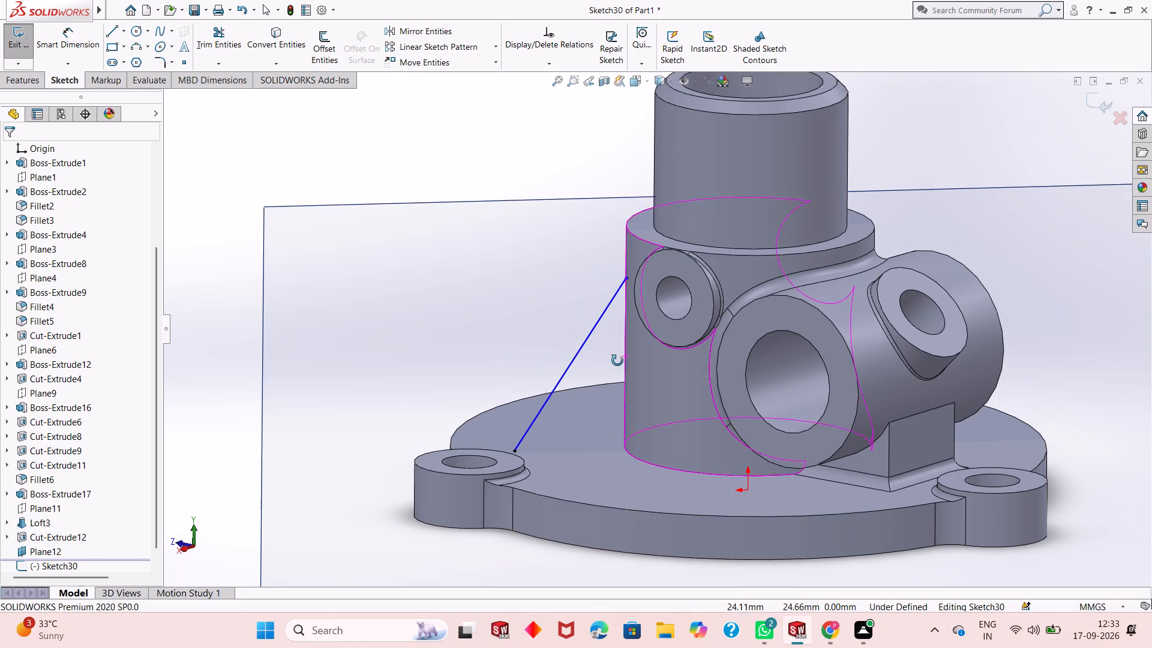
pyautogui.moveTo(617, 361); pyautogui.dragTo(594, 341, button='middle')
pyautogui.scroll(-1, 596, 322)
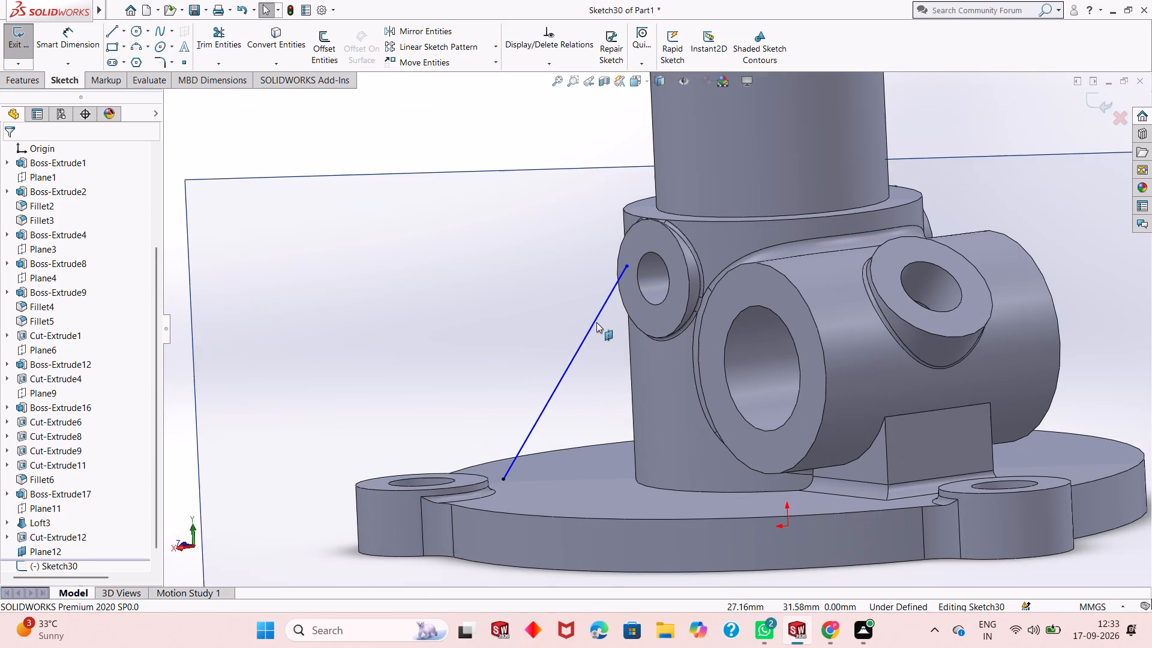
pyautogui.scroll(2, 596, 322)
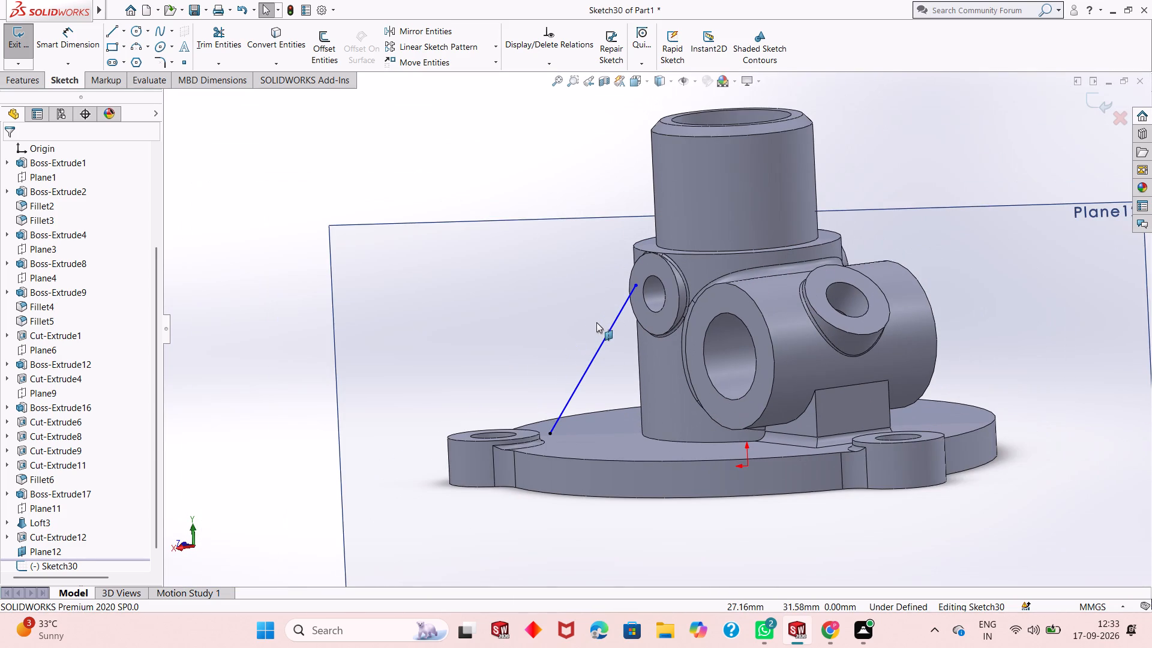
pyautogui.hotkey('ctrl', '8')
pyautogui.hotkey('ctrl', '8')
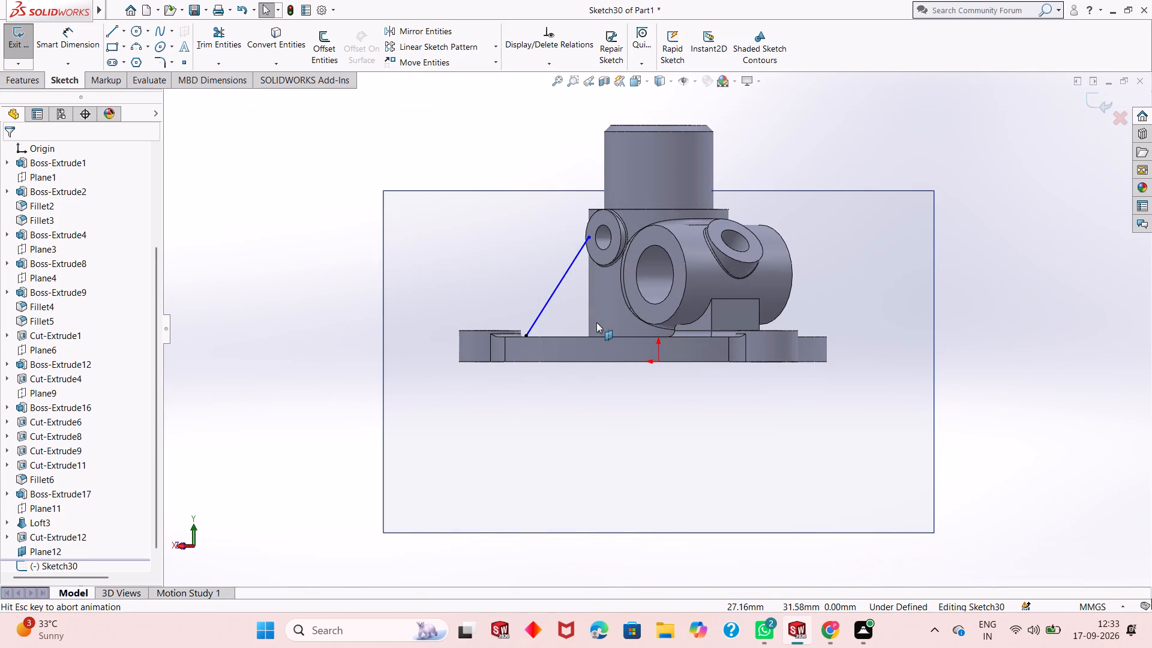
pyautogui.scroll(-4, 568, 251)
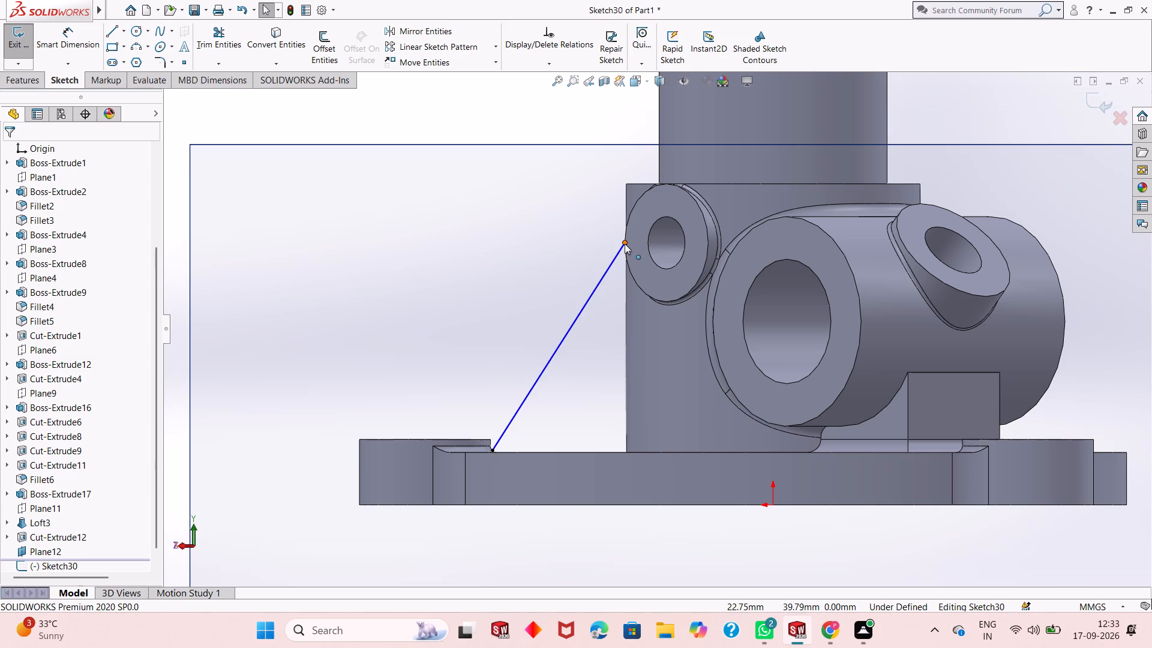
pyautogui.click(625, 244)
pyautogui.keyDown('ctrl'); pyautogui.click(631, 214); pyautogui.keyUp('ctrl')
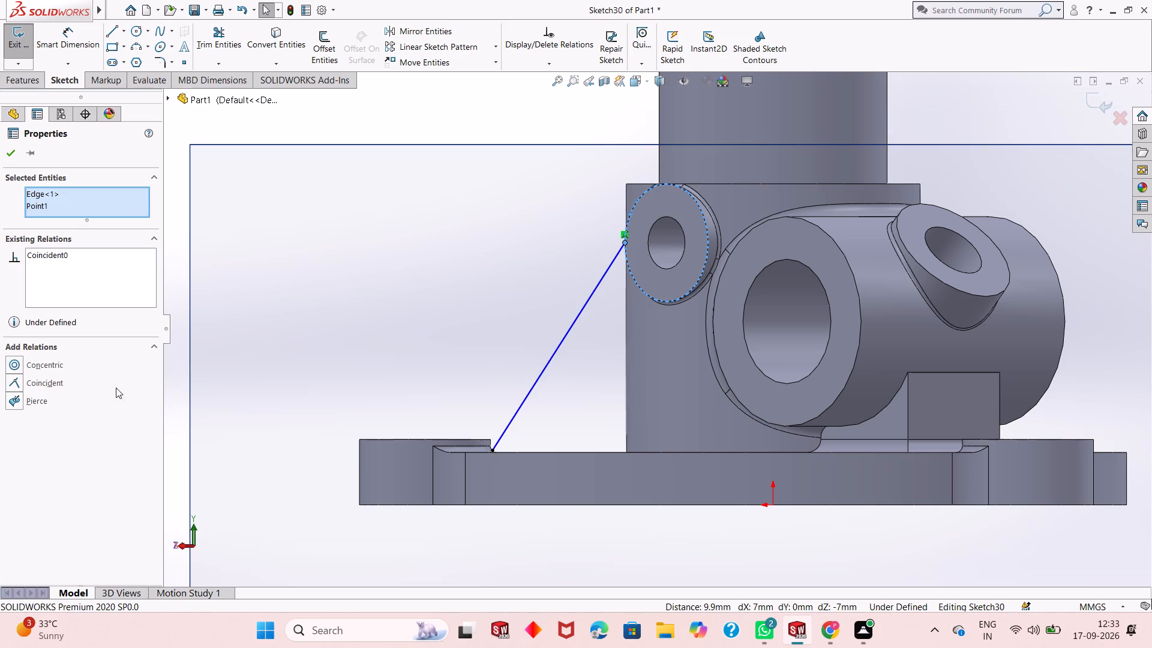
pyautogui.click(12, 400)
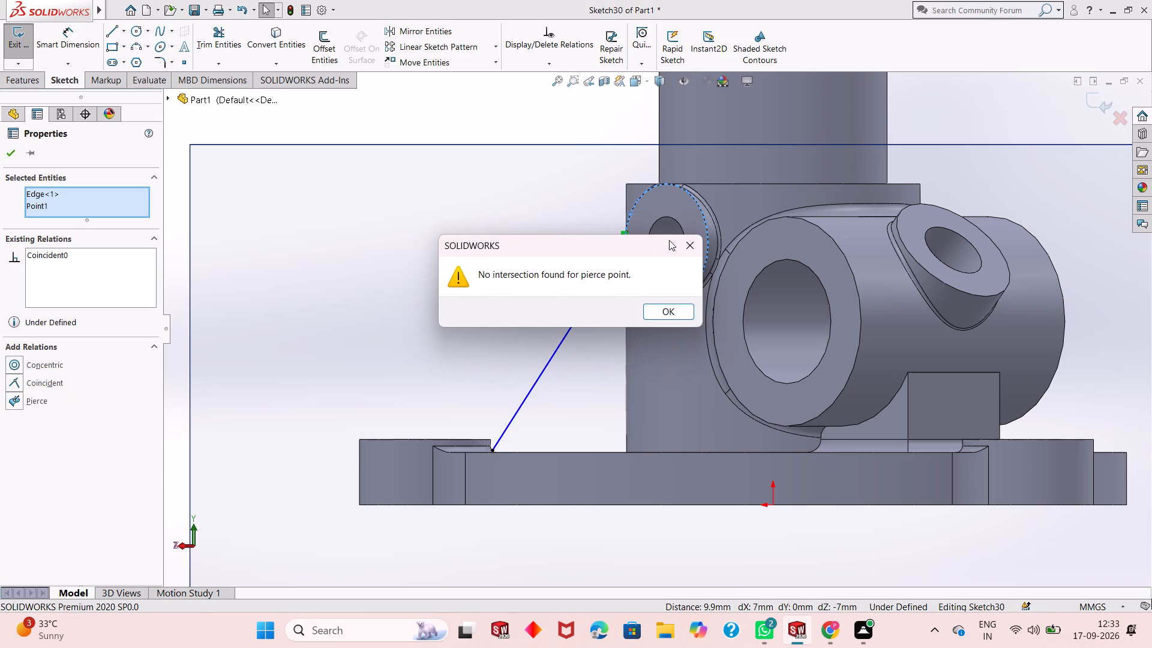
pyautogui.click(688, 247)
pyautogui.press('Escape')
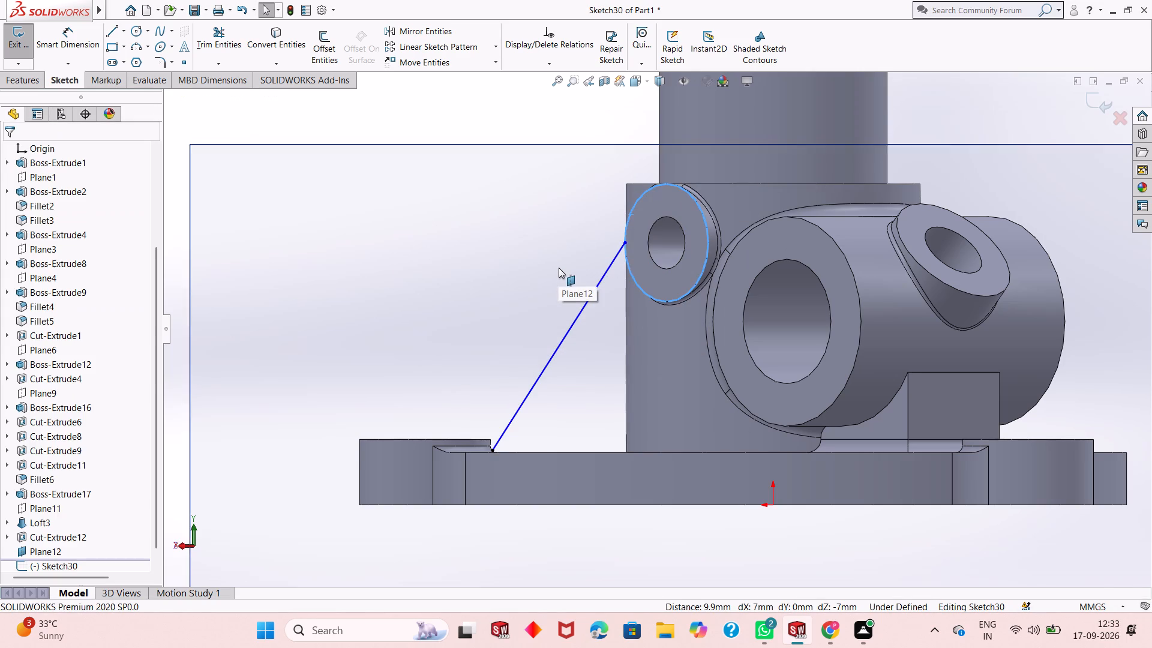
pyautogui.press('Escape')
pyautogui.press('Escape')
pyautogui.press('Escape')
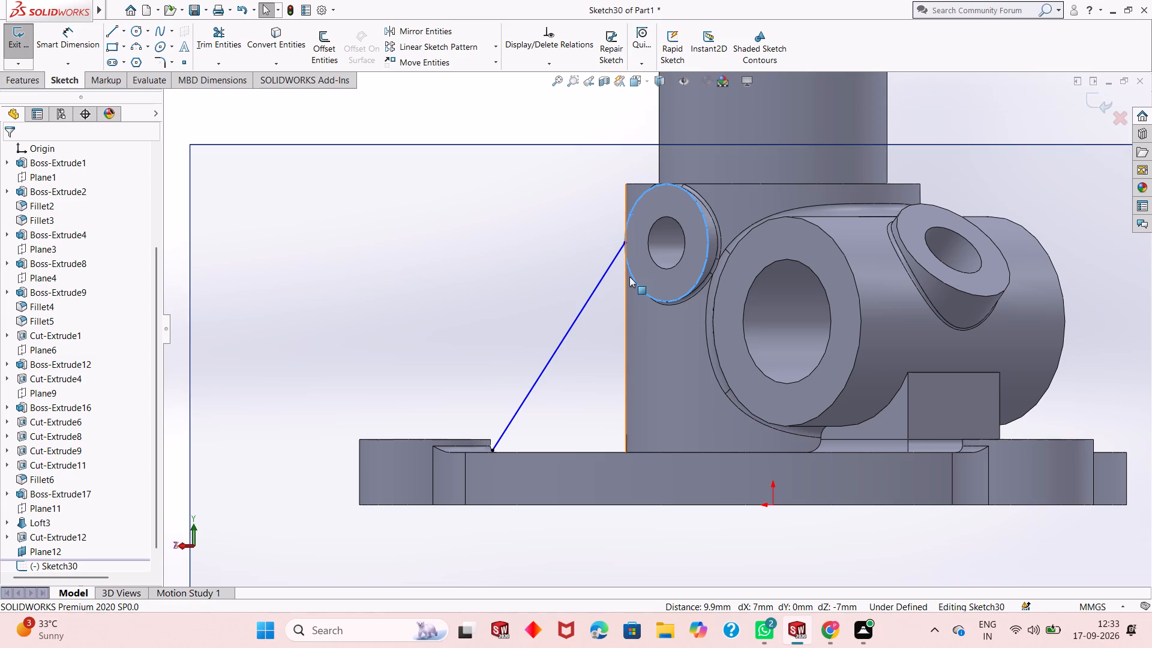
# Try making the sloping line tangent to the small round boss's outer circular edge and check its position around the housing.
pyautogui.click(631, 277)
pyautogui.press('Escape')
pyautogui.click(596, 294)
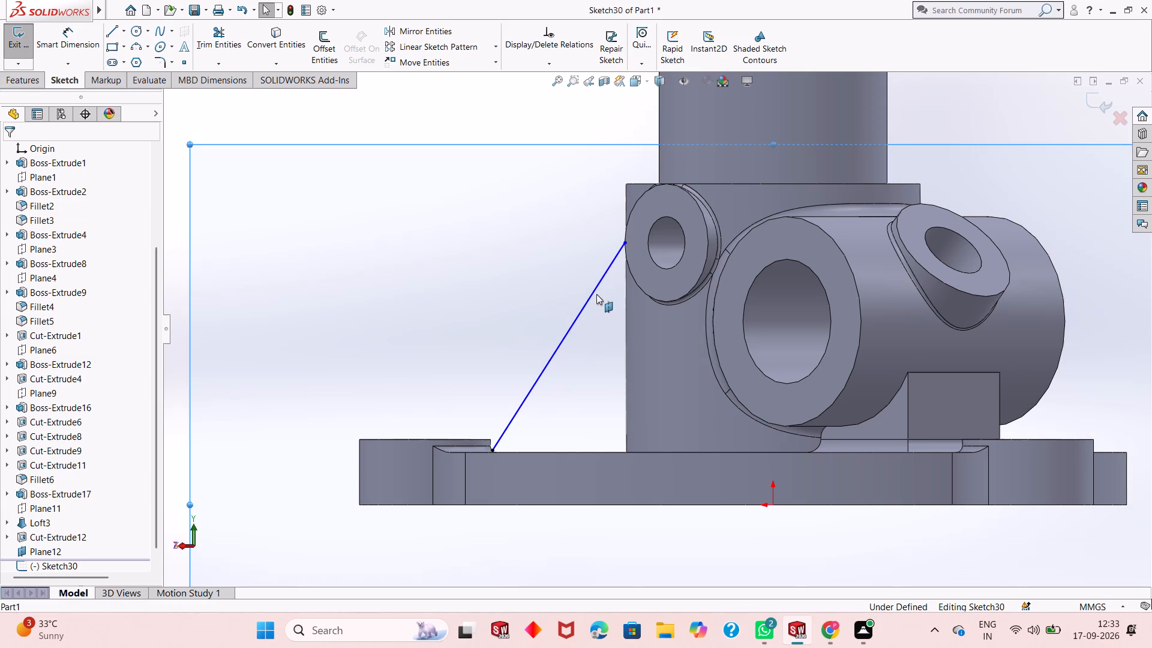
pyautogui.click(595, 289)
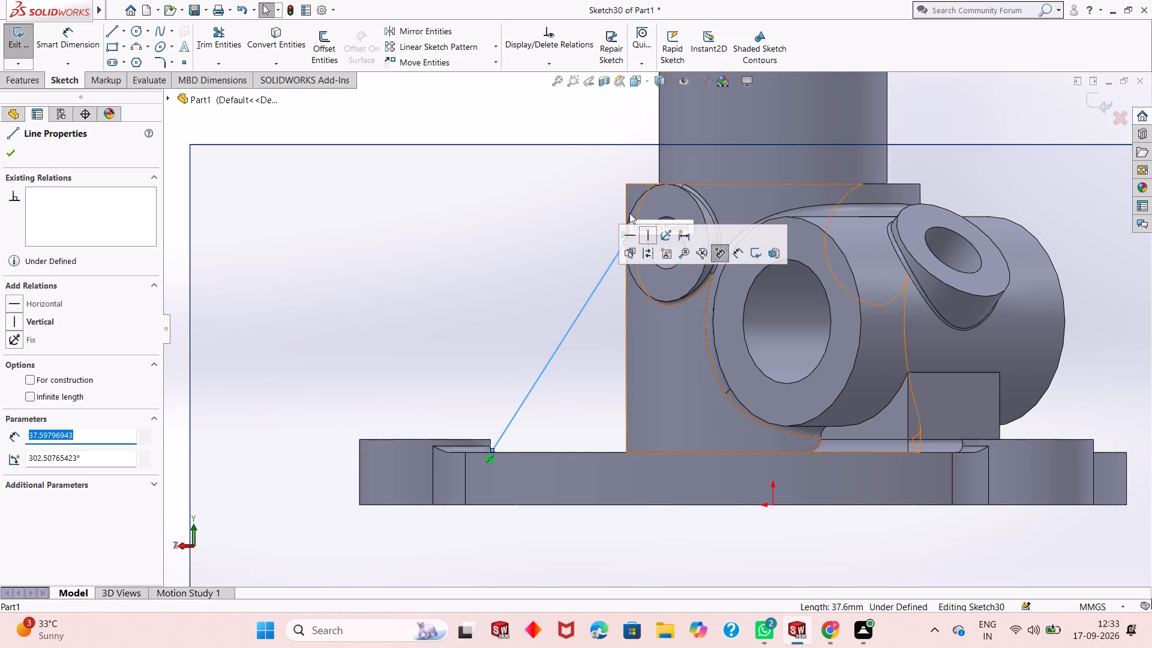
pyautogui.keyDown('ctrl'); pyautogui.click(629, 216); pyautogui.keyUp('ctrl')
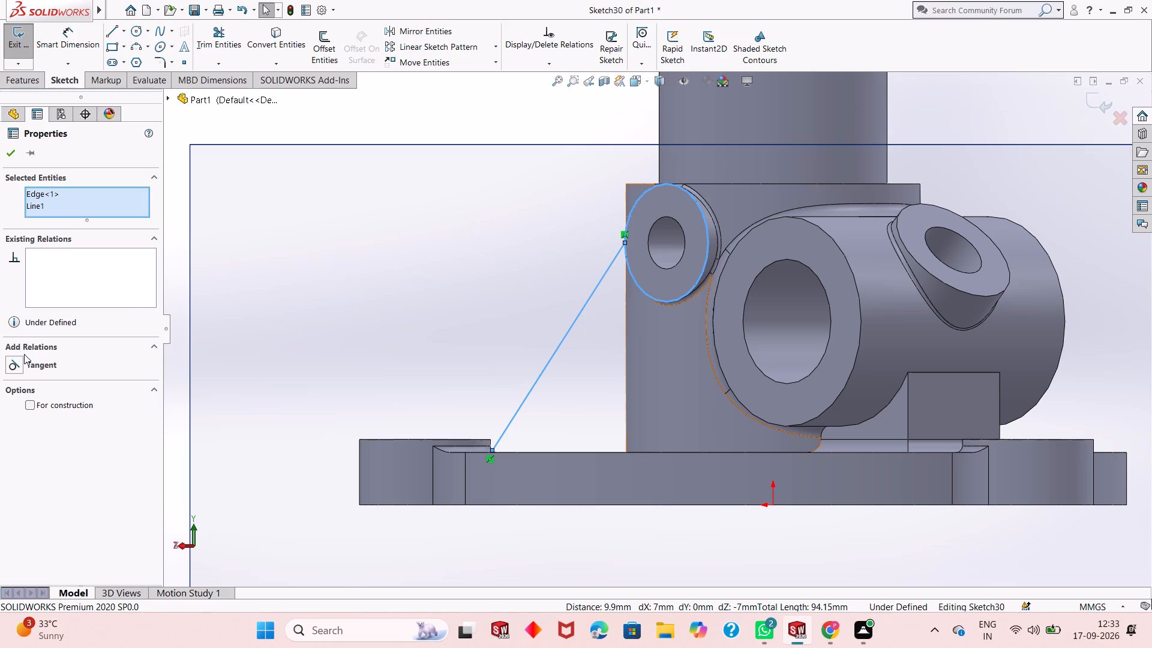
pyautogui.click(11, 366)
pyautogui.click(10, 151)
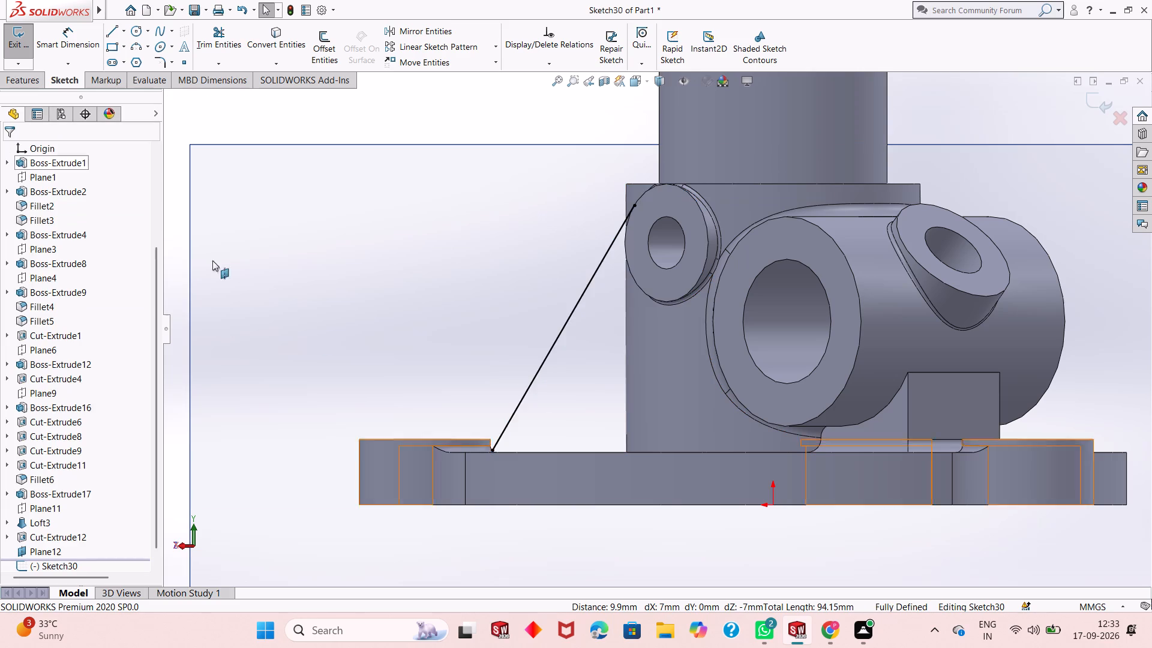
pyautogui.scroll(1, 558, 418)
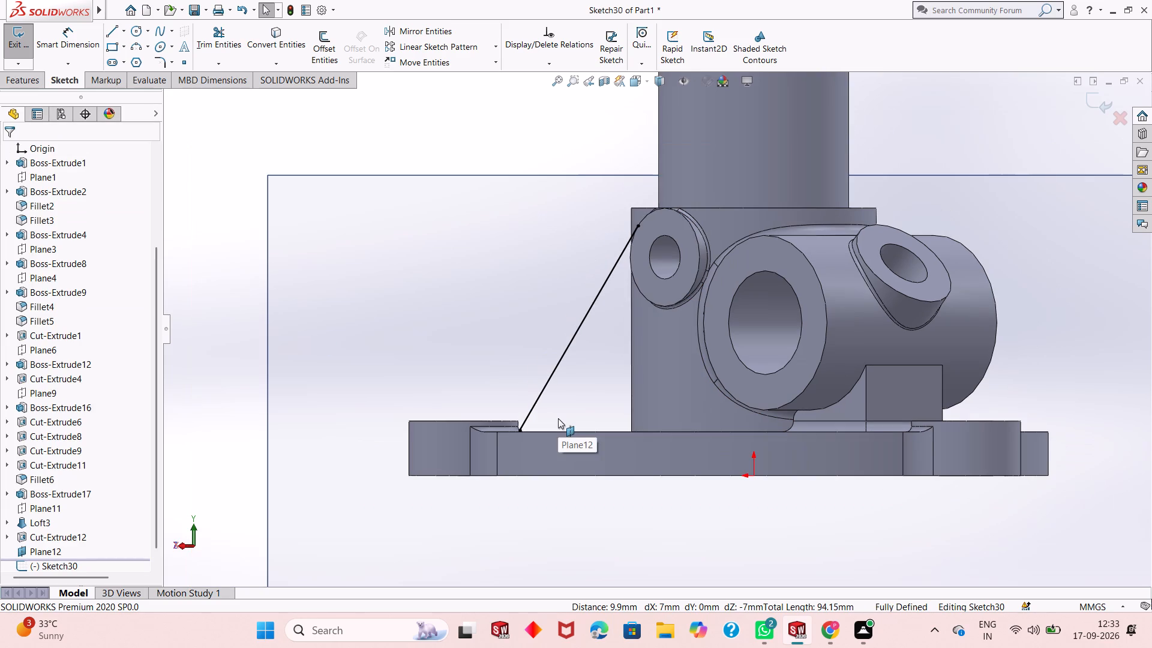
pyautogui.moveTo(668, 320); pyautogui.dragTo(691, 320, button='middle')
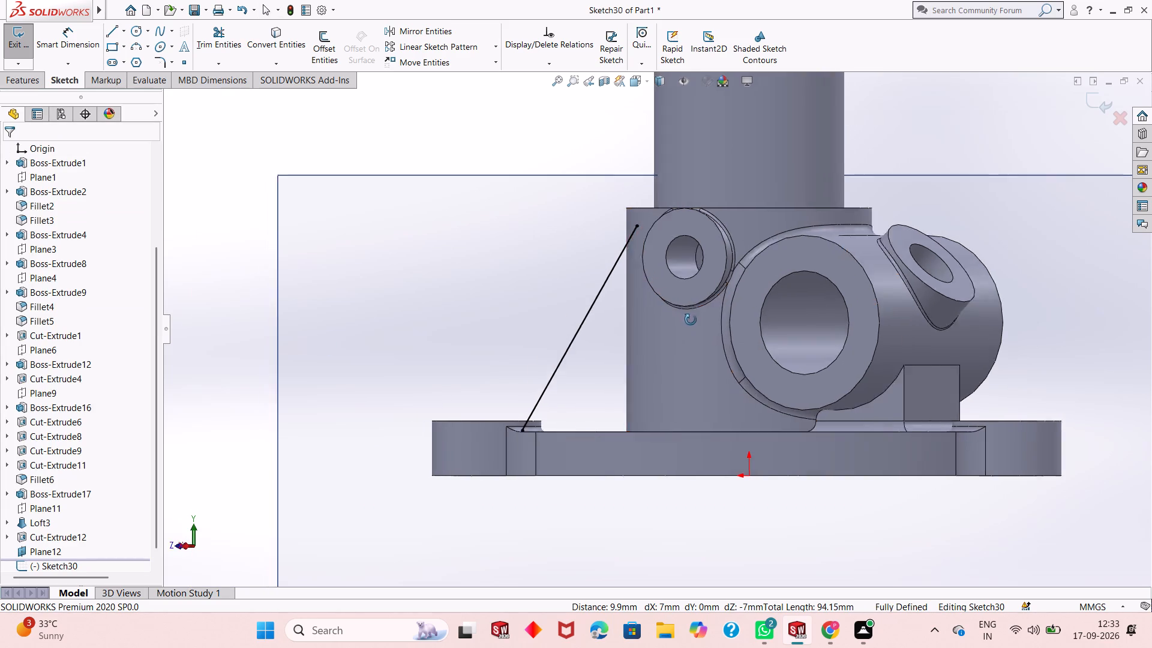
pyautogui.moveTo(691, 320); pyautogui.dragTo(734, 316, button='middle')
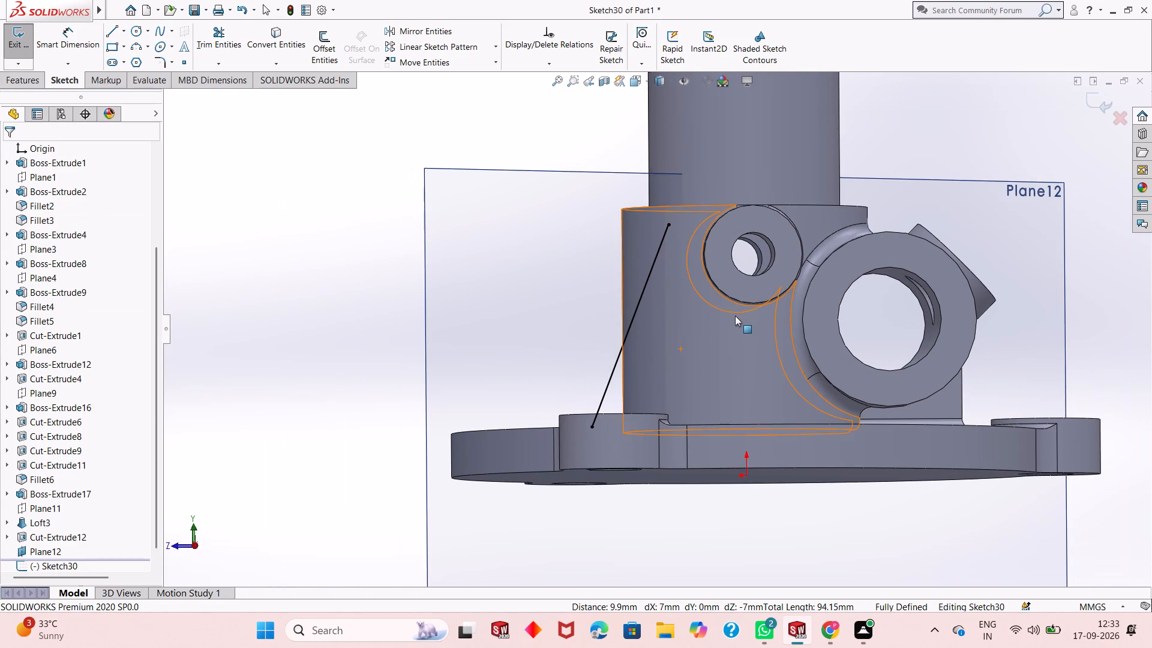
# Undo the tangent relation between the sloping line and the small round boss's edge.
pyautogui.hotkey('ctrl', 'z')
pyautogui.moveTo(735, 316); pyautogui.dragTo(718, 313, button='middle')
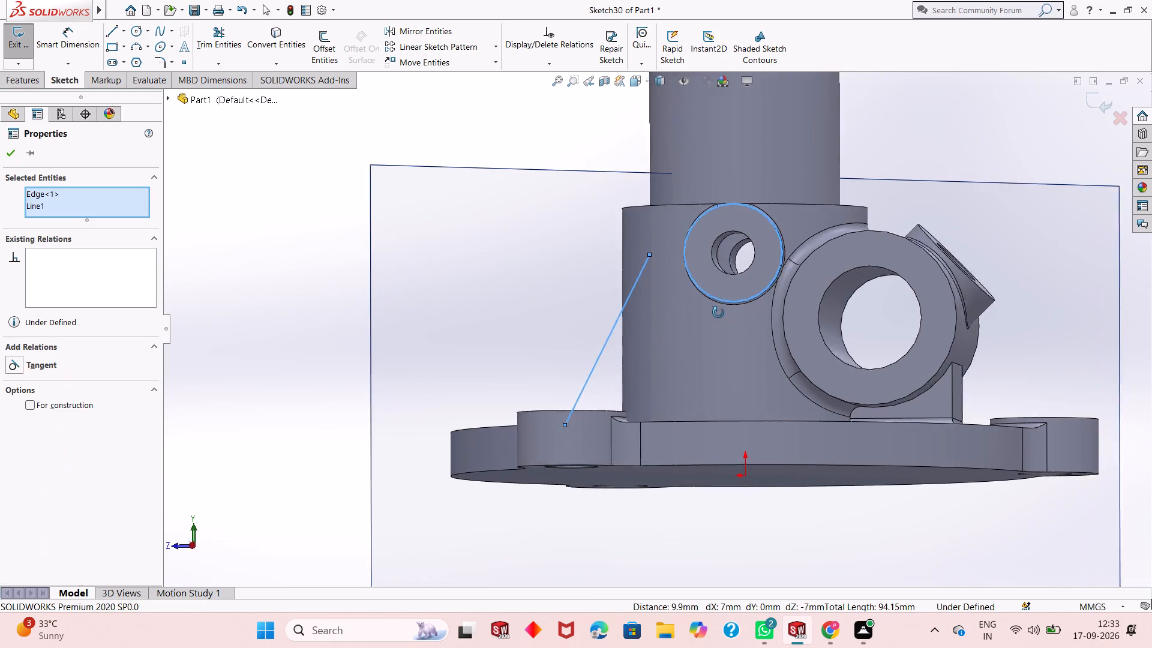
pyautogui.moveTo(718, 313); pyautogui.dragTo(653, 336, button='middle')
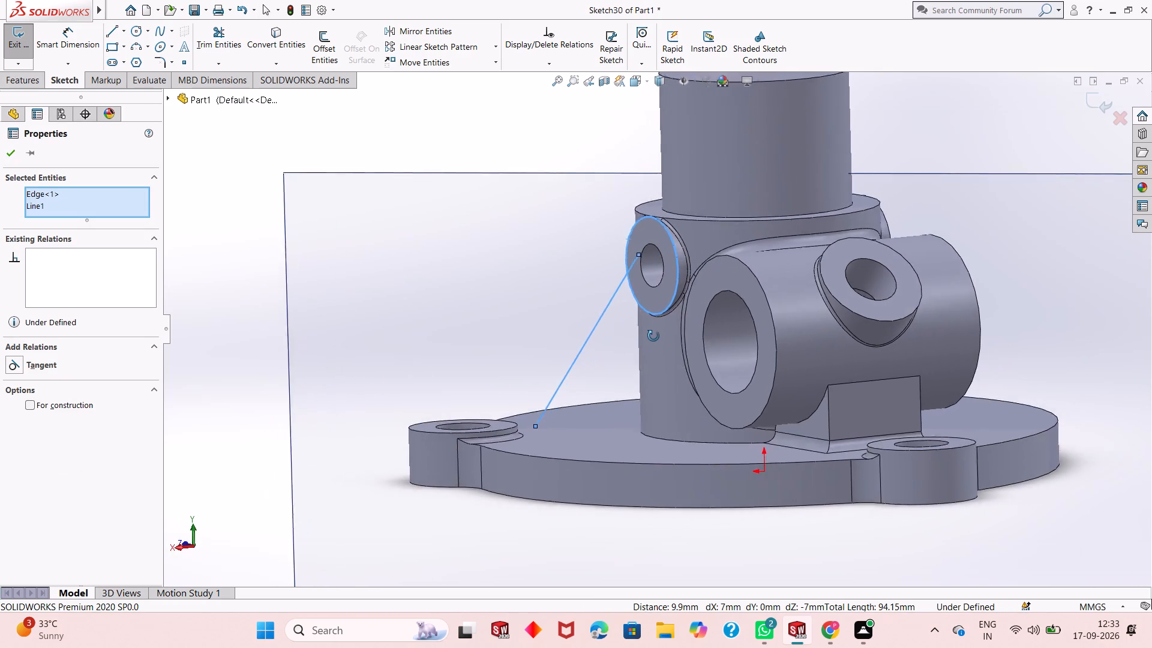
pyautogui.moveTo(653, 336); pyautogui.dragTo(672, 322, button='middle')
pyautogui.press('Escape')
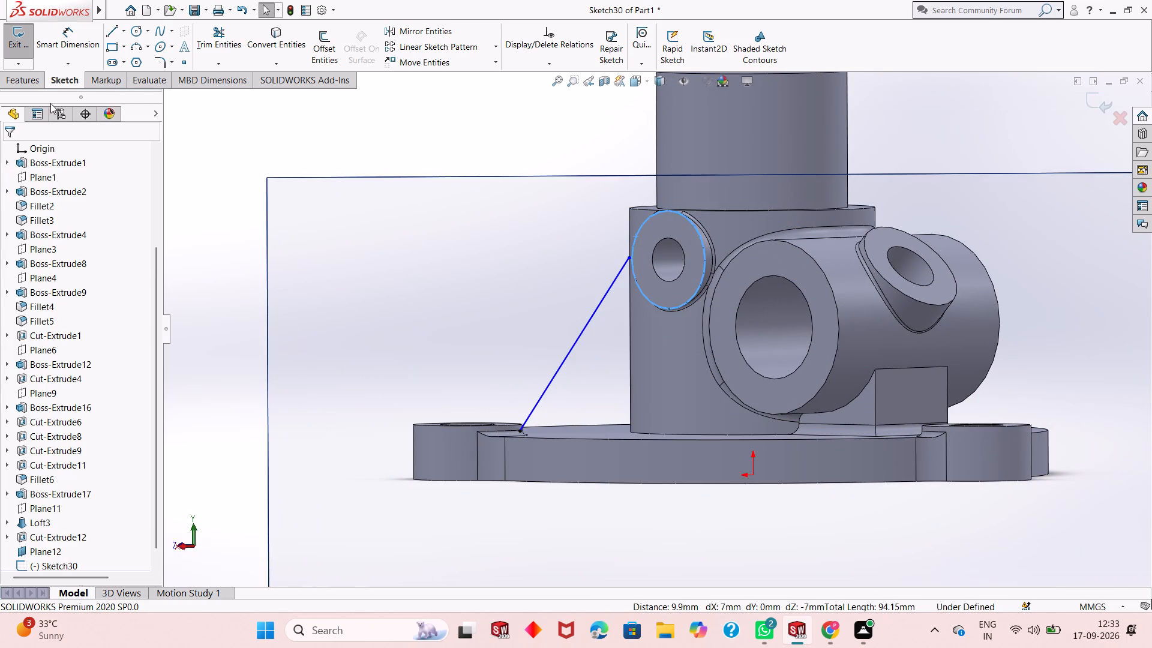
# Start a Rib from the sloping sketch line, with thickness on both sides and extrusion direction normal to the sketch.
pyautogui.click(31, 89)
pyautogui.click(10, 77)
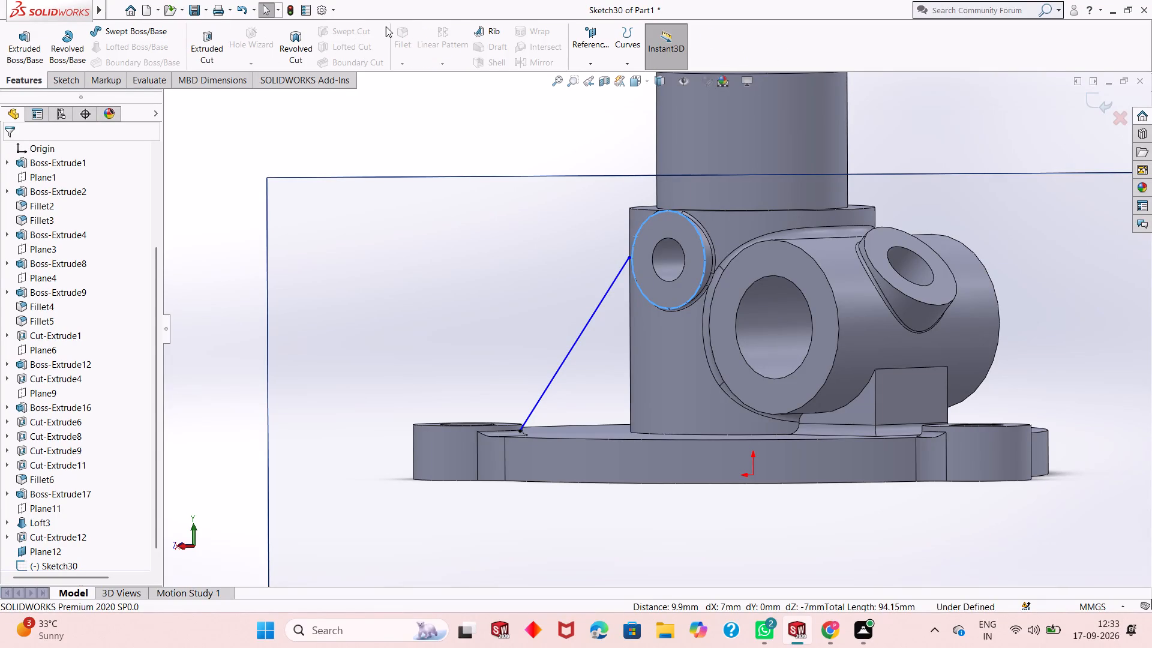
pyautogui.click(478, 26)
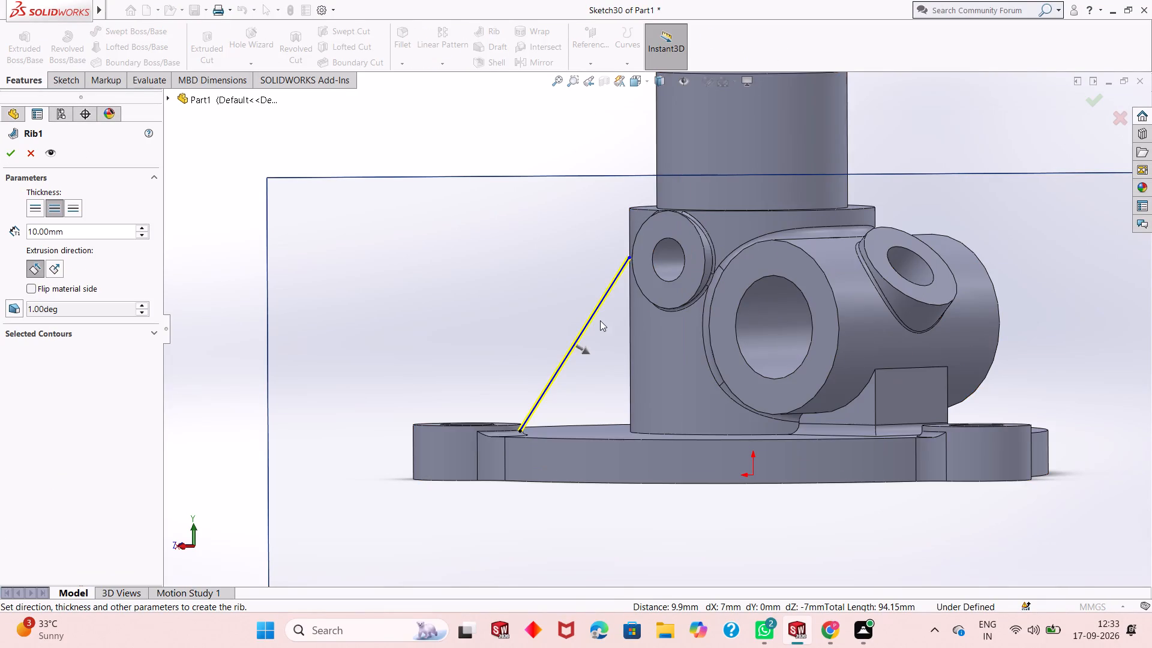
pyautogui.moveTo(599, 321); pyautogui.dragTo(618, 359, button='middle')
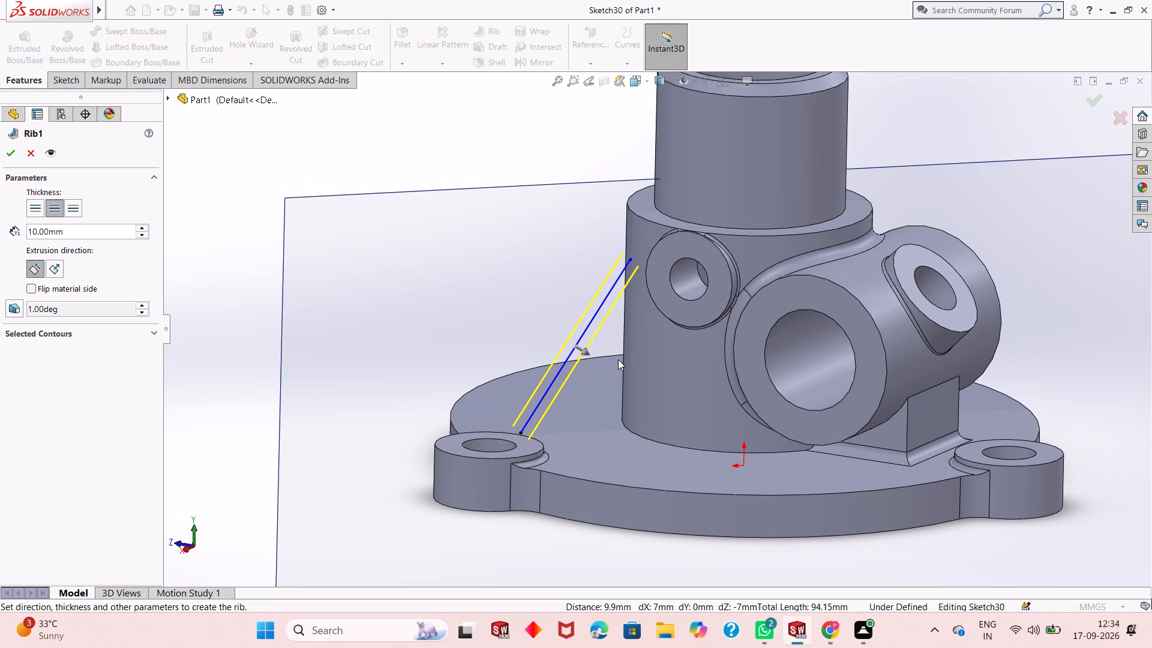
pyautogui.scroll(-1, 613, 359)
pyautogui.scroll(2, 578, 345)
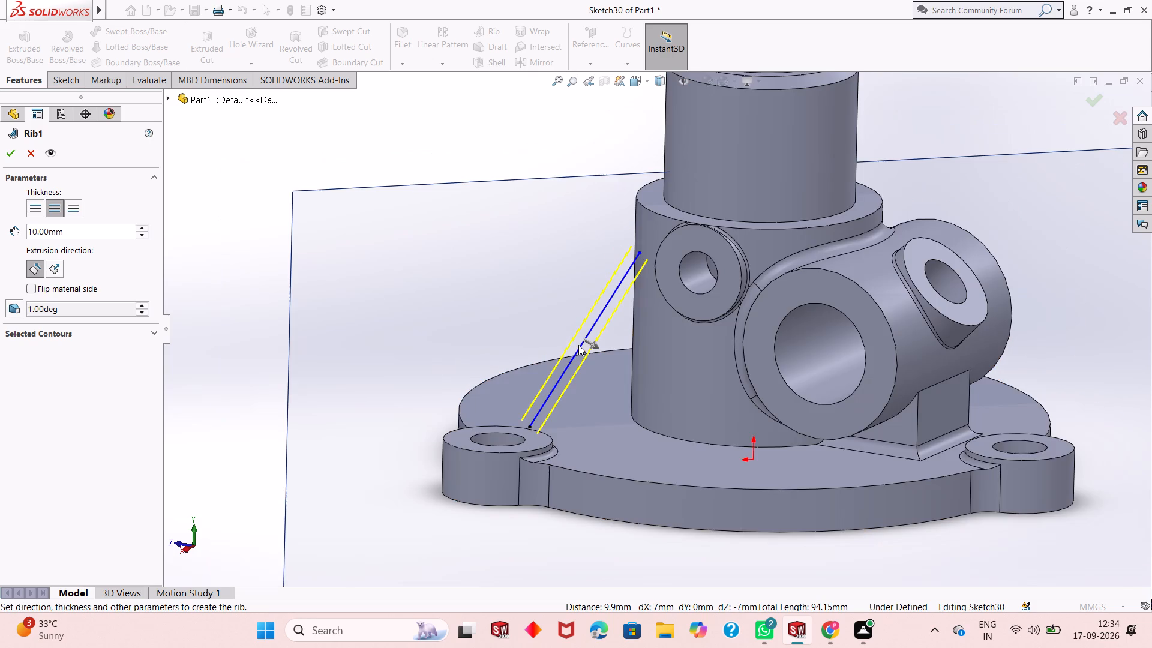
pyautogui.click(41, 214)
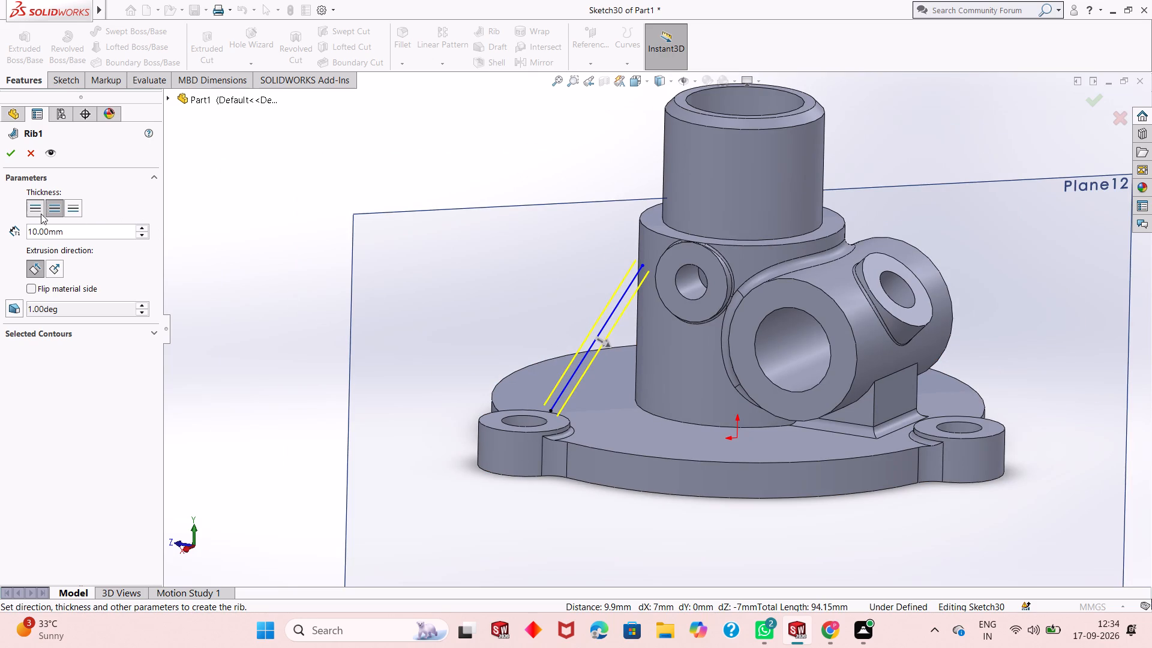
pyautogui.click(59, 208)
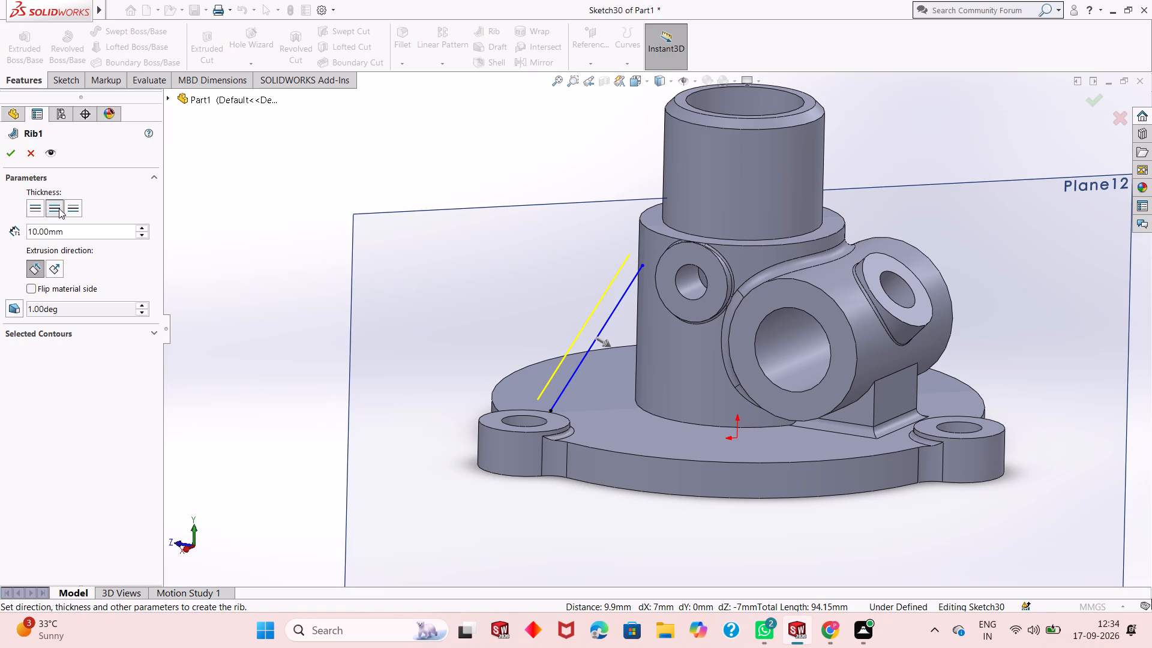
pyautogui.click(53, 266)
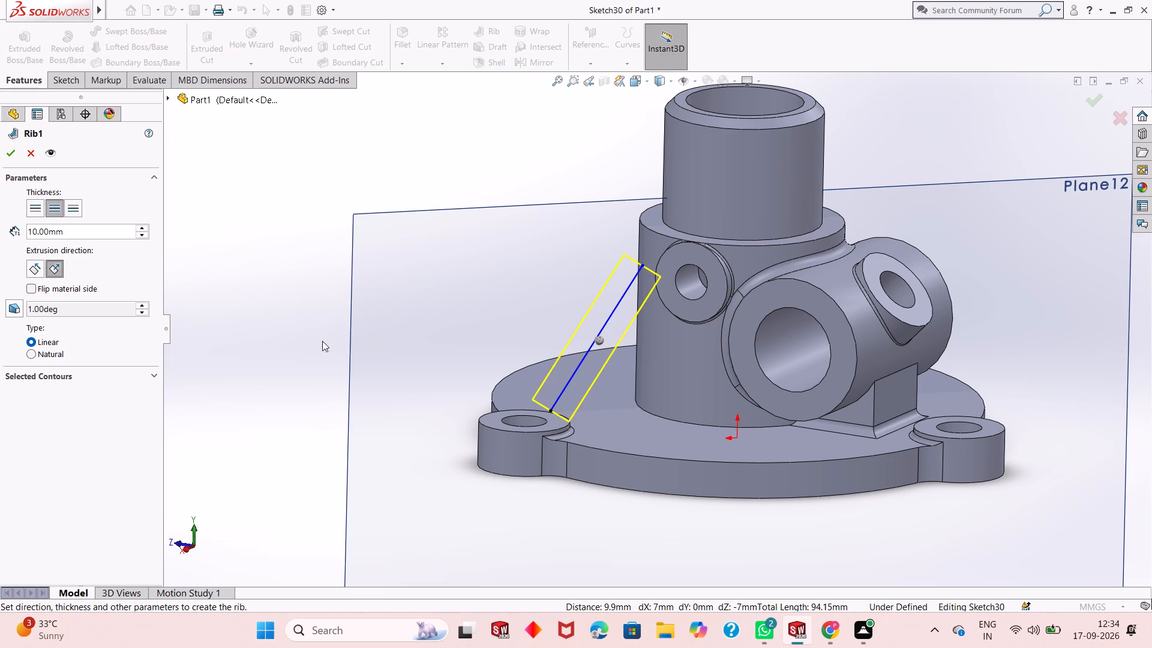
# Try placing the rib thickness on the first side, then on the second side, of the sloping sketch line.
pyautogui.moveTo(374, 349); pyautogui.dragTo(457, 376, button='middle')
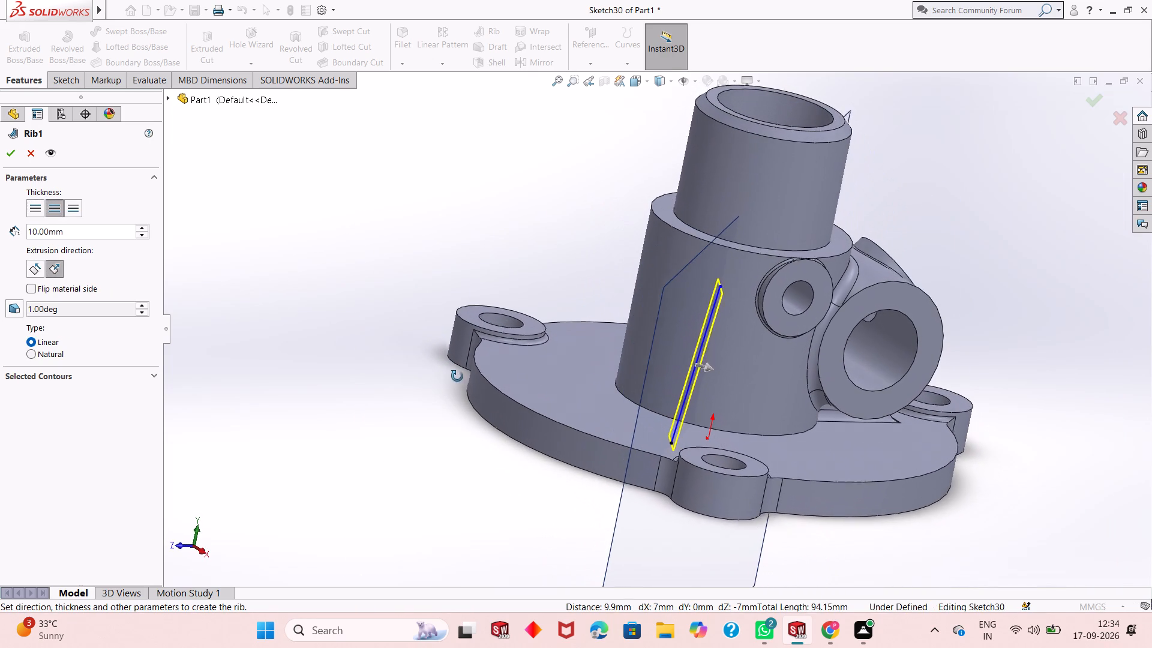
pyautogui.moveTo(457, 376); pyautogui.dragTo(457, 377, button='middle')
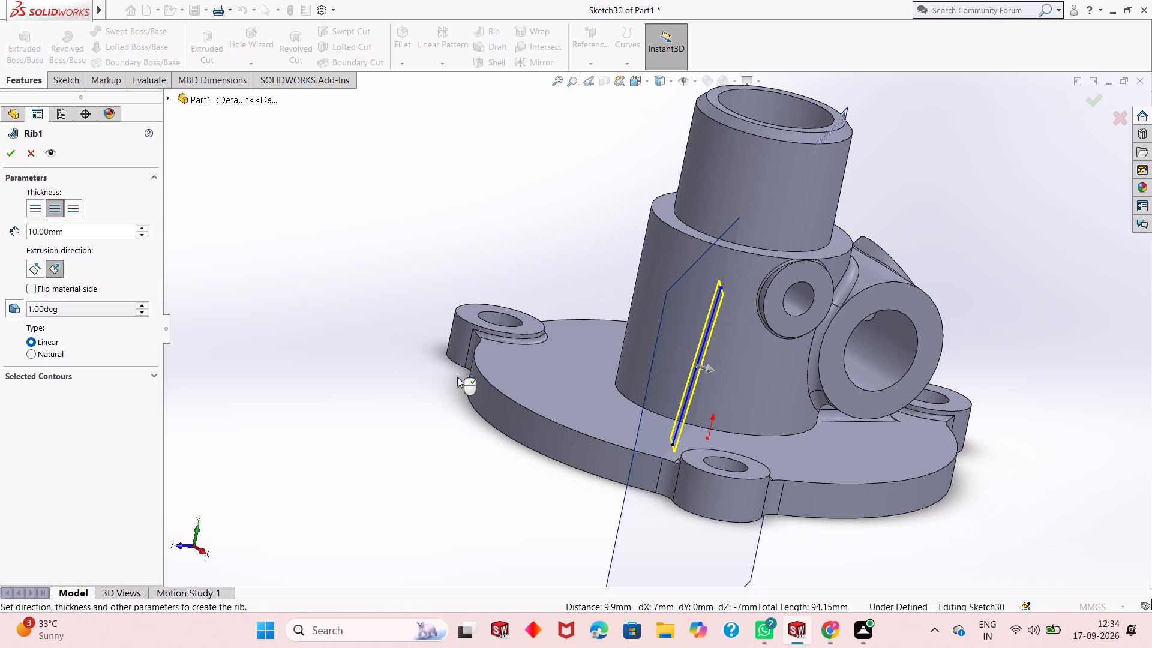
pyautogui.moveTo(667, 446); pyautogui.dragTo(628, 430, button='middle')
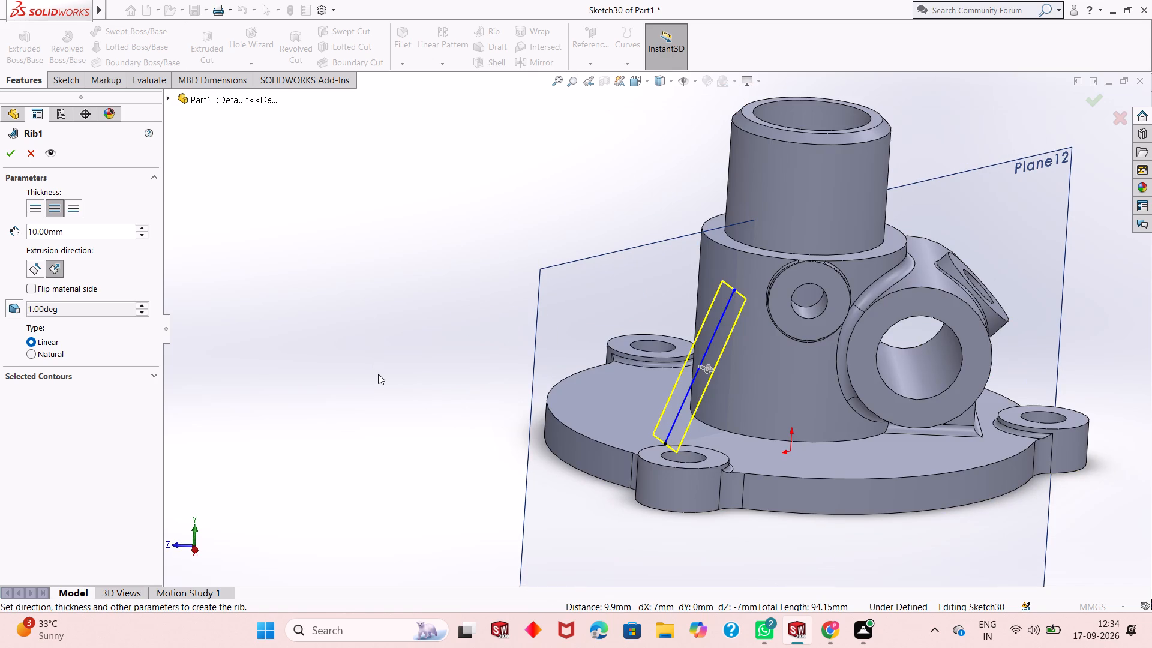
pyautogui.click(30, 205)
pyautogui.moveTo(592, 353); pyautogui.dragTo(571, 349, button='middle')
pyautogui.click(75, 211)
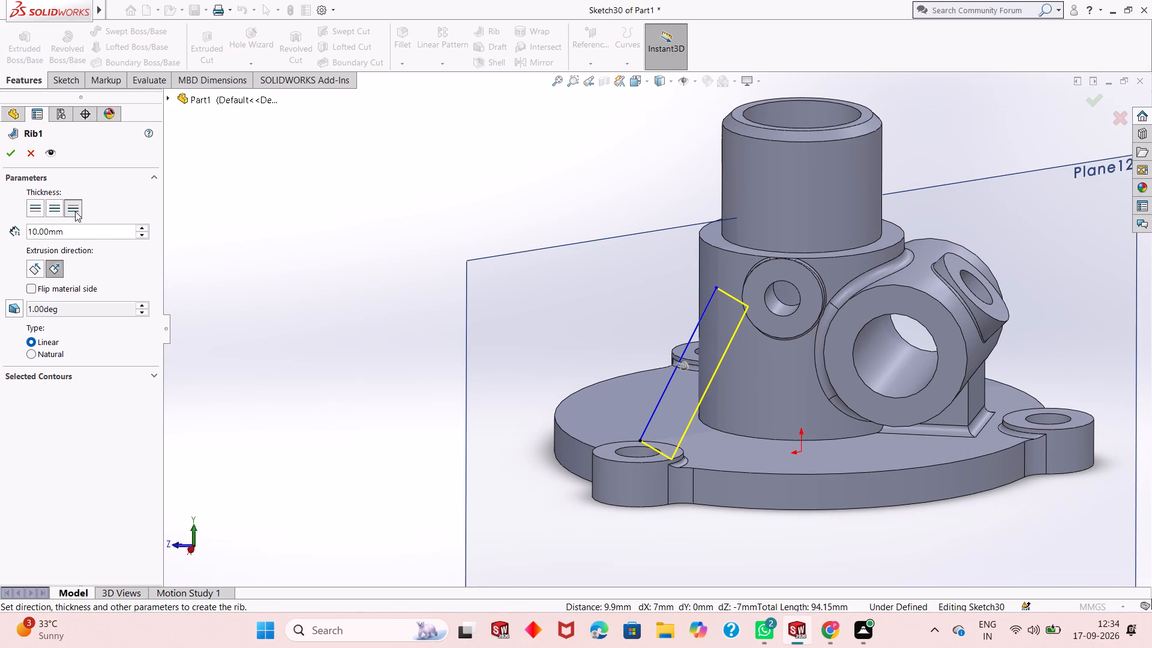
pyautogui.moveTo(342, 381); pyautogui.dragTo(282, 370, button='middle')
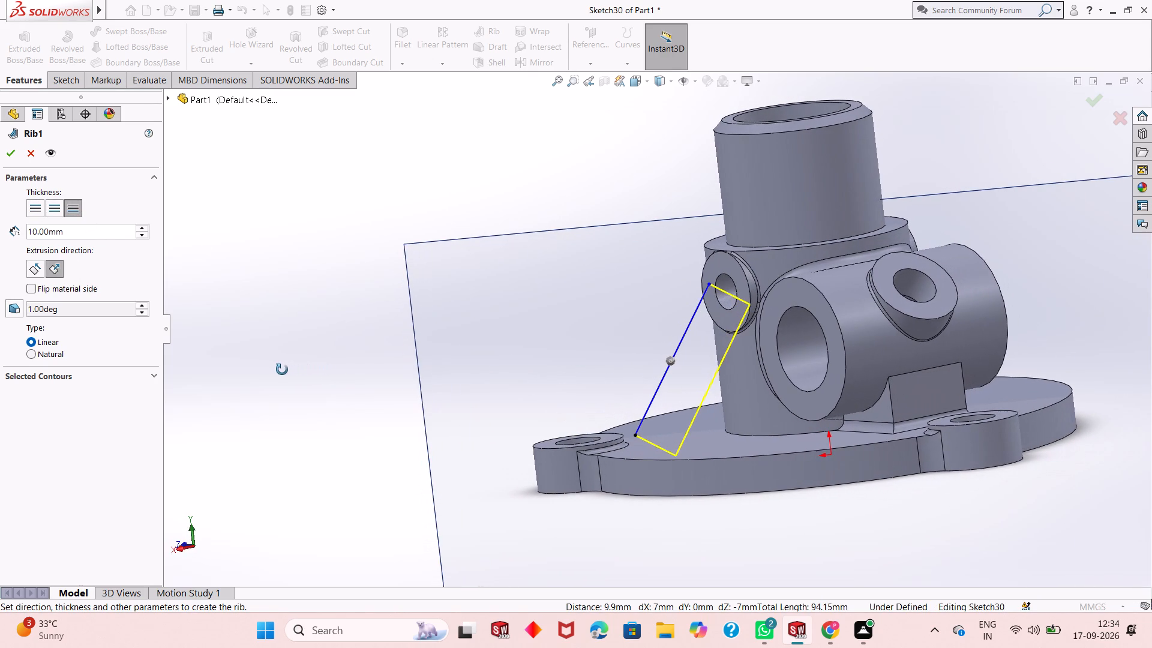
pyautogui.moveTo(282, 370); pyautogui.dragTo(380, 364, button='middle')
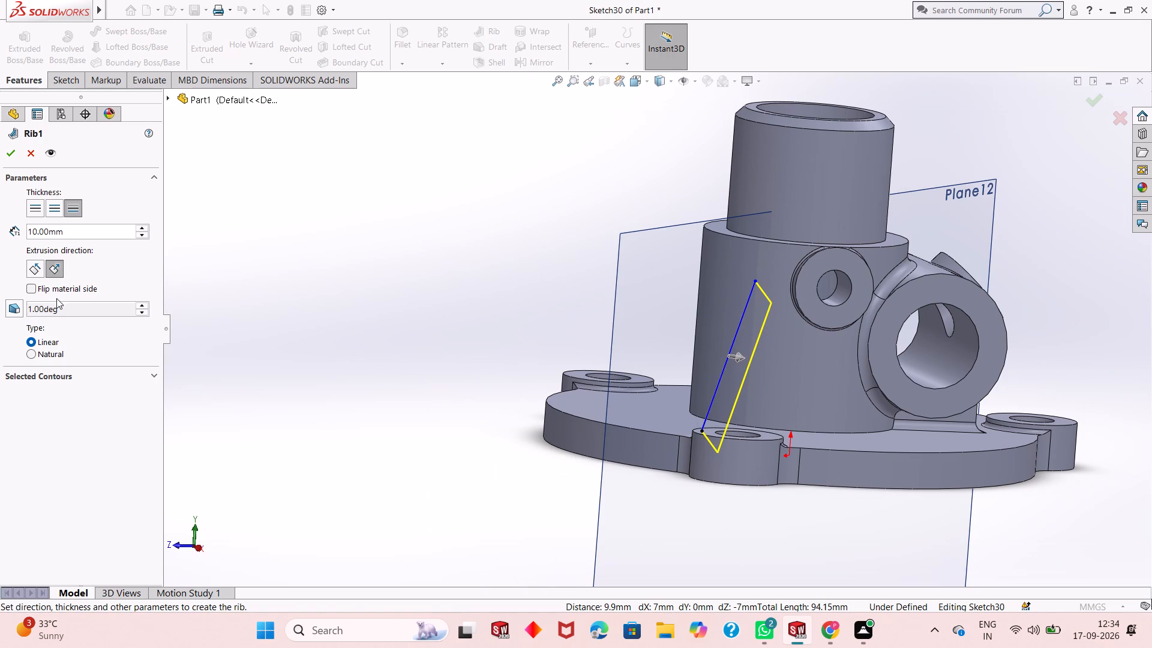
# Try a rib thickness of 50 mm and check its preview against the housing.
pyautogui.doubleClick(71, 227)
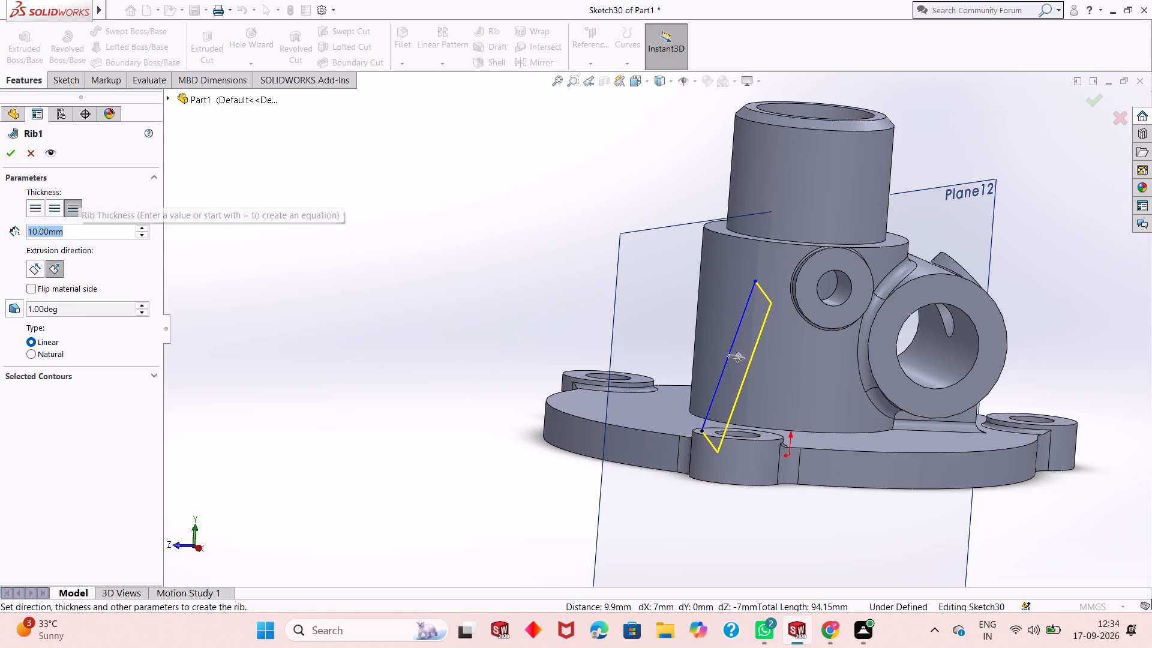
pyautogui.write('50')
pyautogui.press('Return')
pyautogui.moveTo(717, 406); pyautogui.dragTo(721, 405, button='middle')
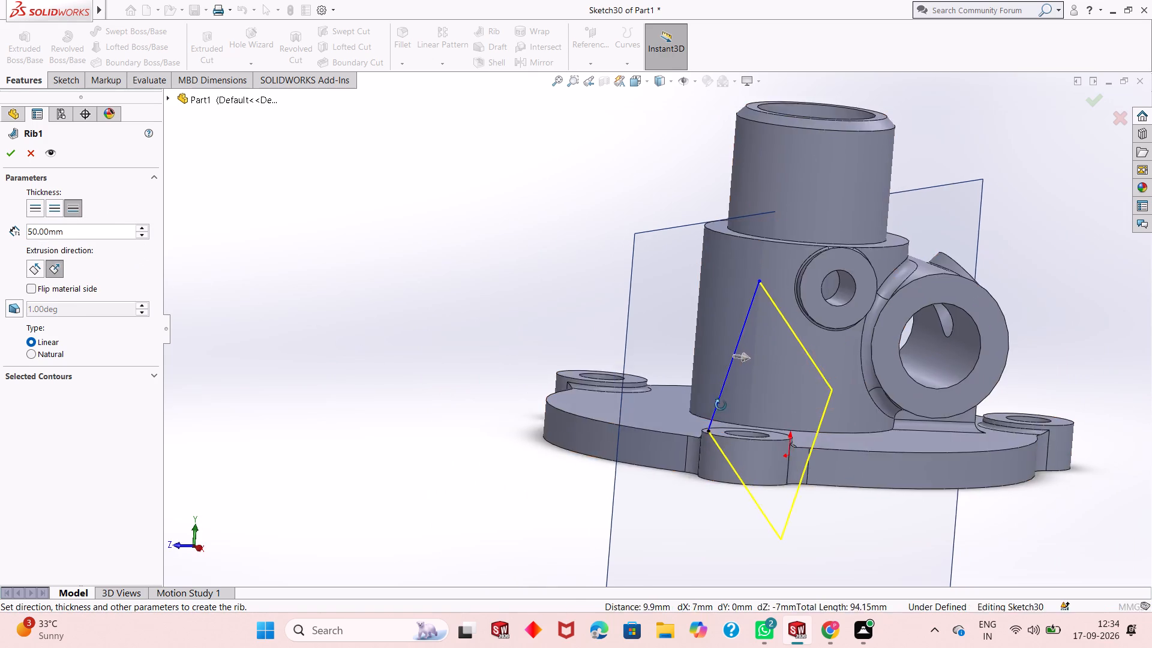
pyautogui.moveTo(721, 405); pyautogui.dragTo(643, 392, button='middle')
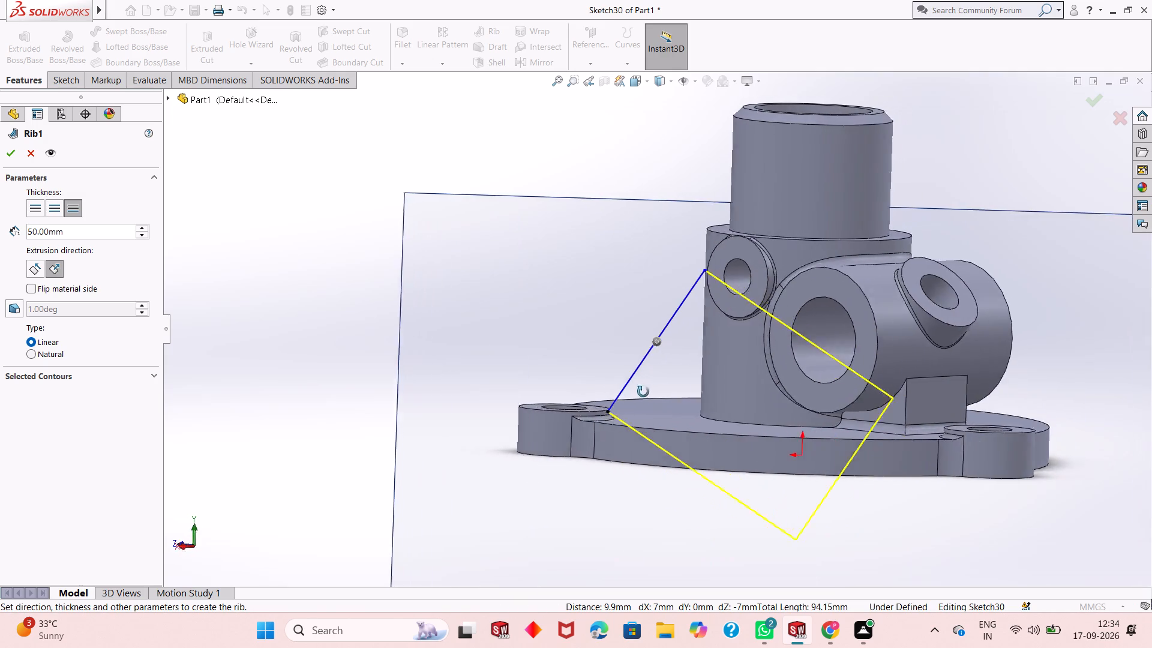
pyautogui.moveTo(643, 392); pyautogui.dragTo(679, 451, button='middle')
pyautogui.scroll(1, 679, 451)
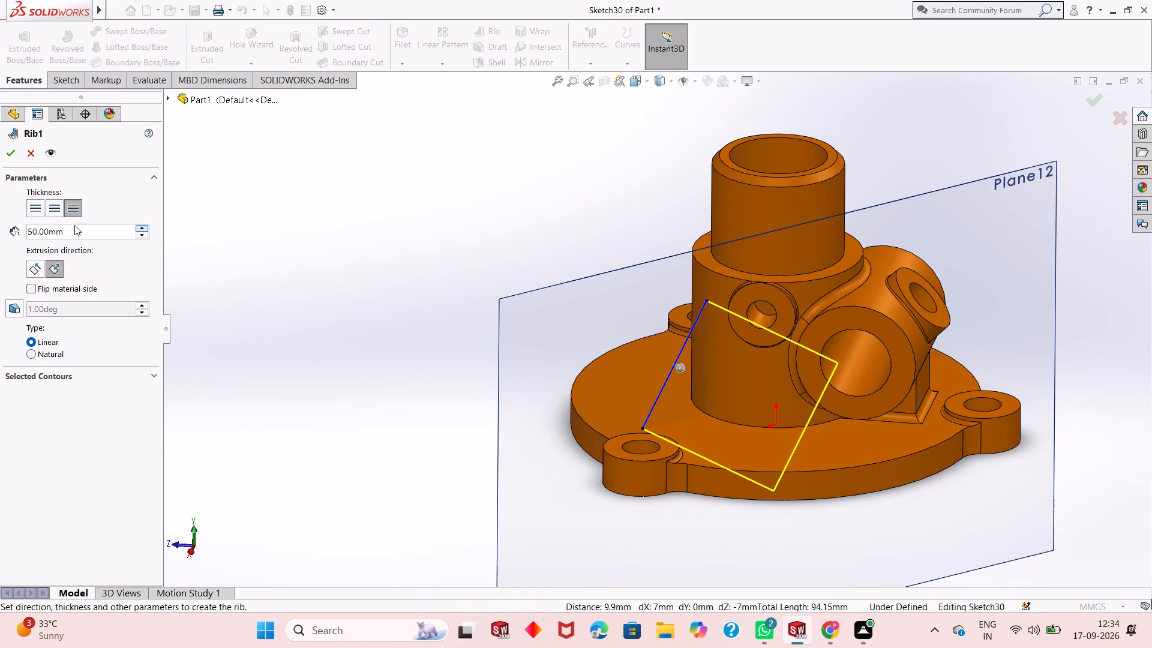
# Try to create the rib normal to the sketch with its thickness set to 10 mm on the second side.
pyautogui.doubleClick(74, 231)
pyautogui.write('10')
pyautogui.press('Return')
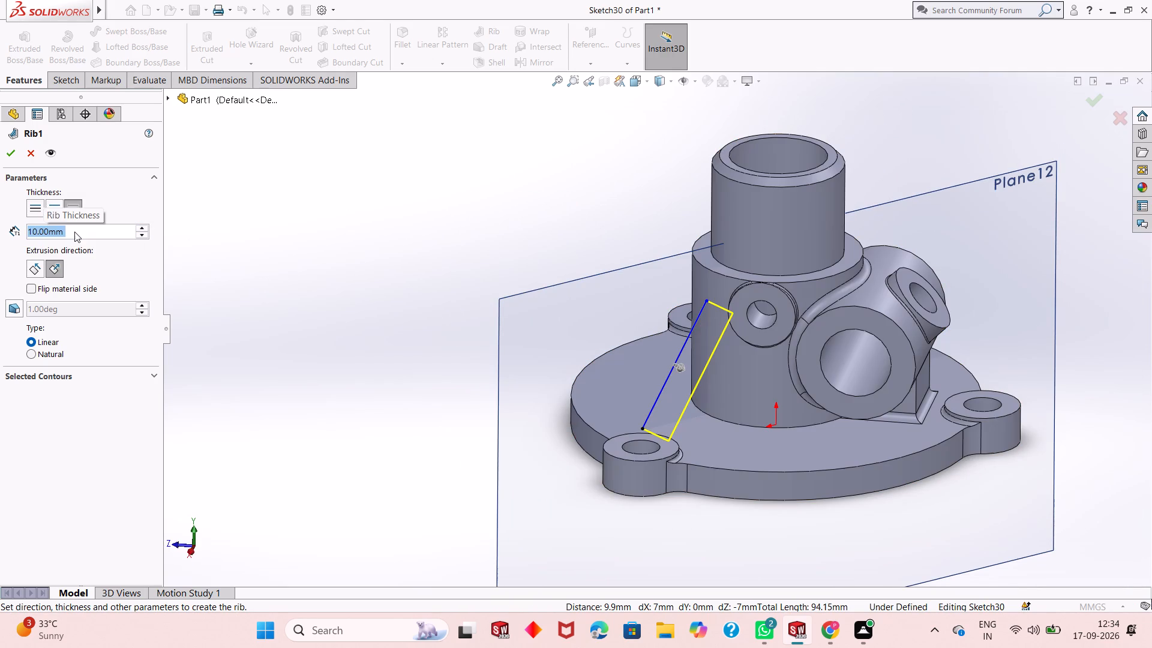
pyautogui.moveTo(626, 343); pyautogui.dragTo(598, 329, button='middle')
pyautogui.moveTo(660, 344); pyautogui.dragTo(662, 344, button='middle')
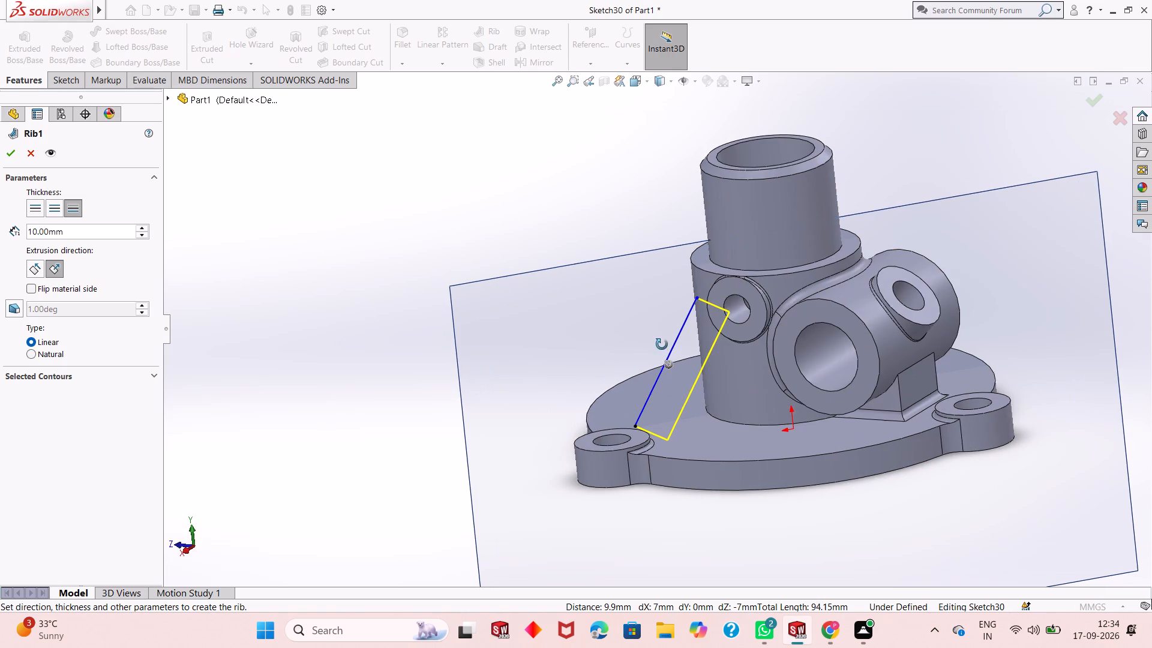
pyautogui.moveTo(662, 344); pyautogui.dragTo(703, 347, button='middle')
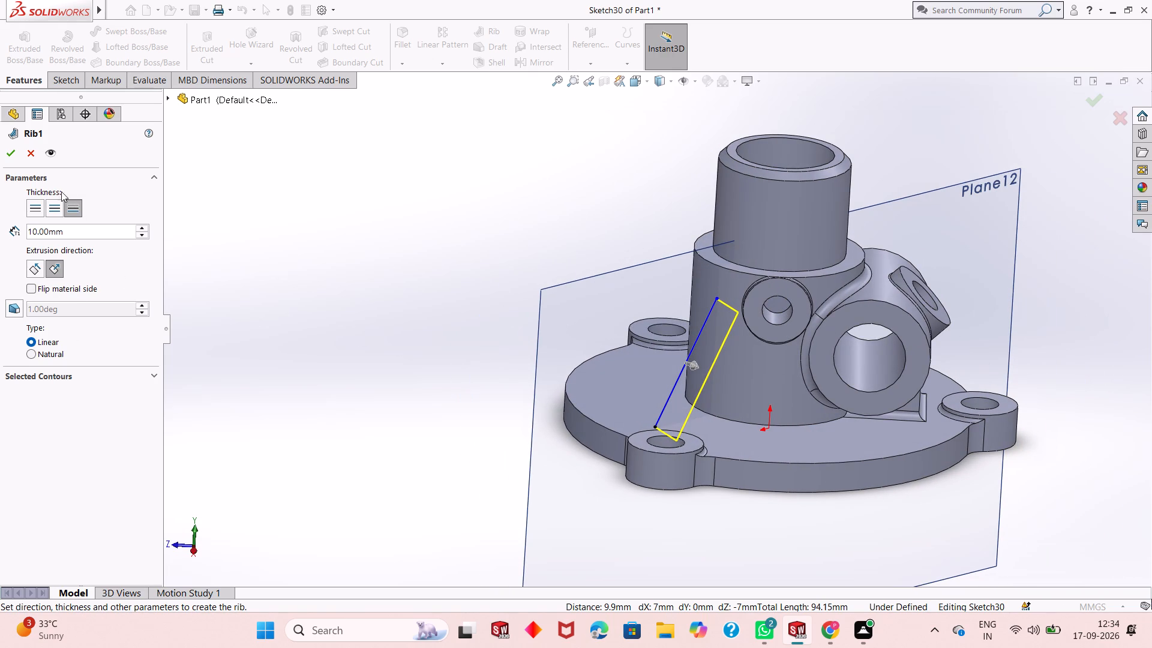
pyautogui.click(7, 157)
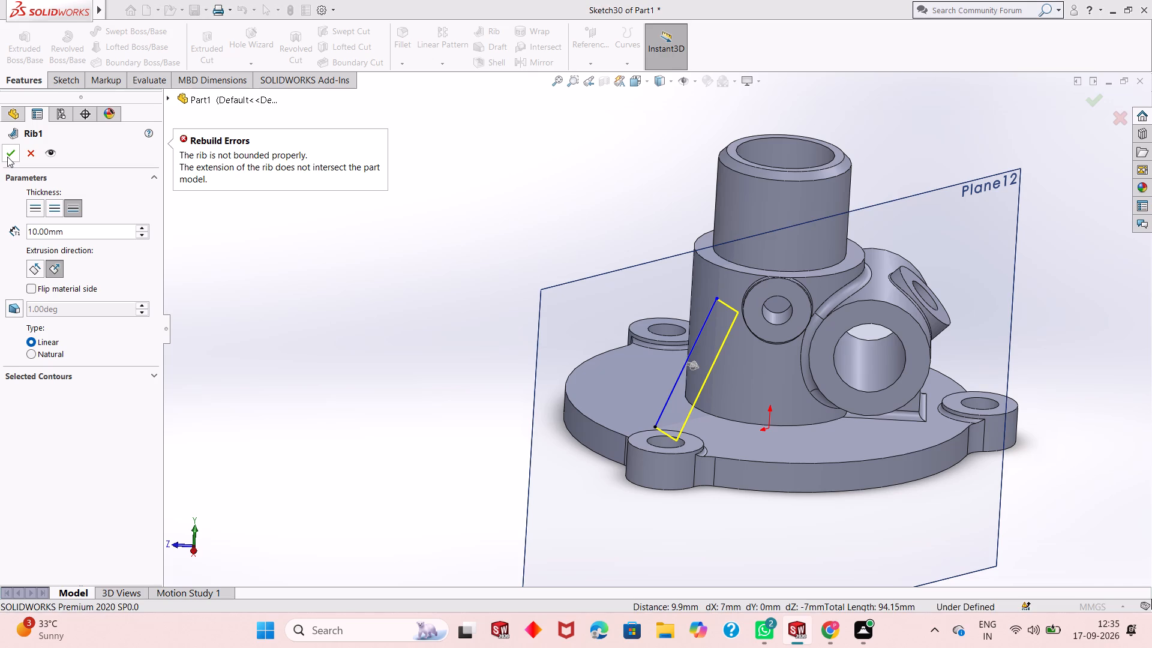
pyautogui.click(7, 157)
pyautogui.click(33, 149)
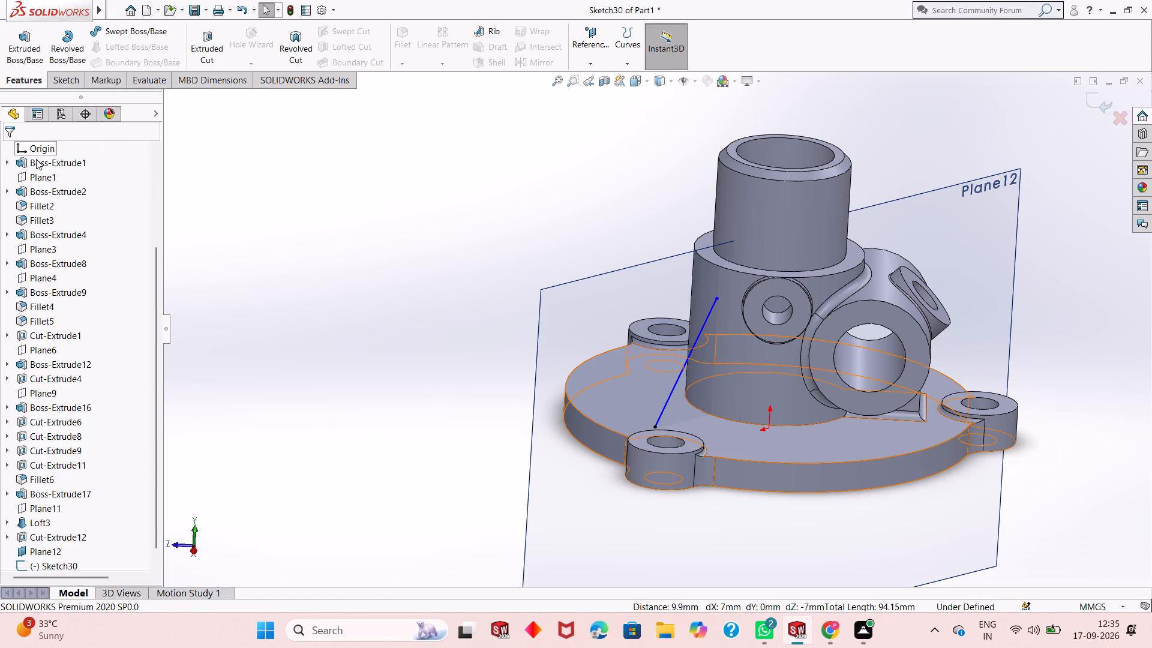
# Create a rib from the sloping sketch line, 10 mm thick on both sides and extruded parallel to the sketch.
pyautogui.click(484, 32)
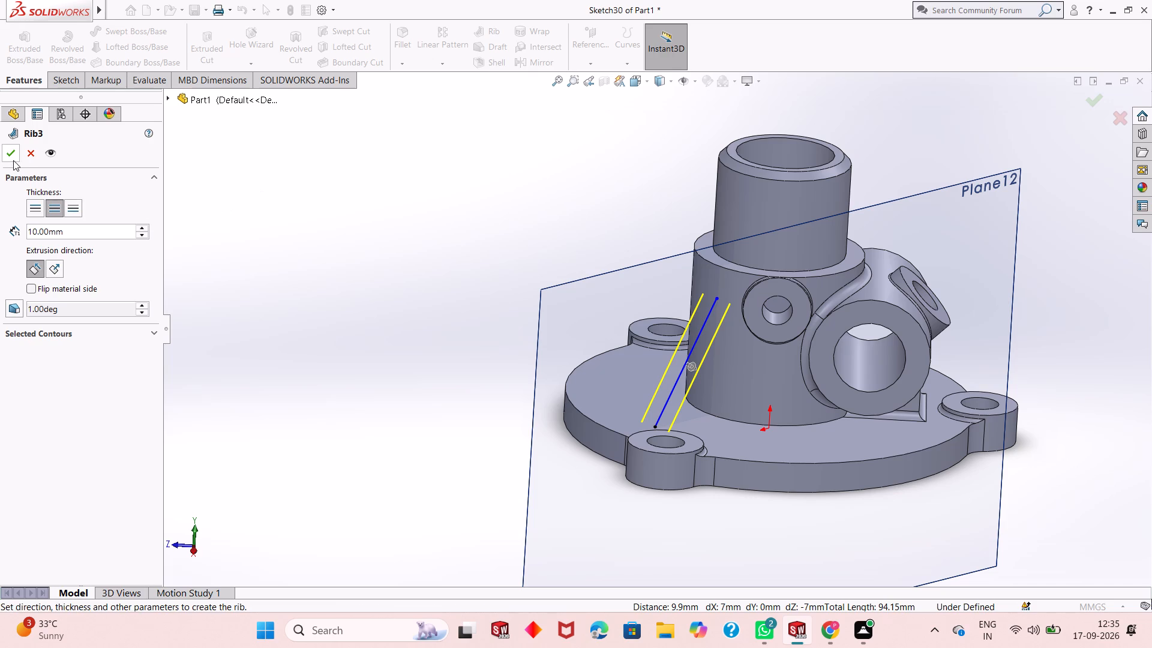
pyautogui.click(13, 160)
pyautogui.click(438, 314)
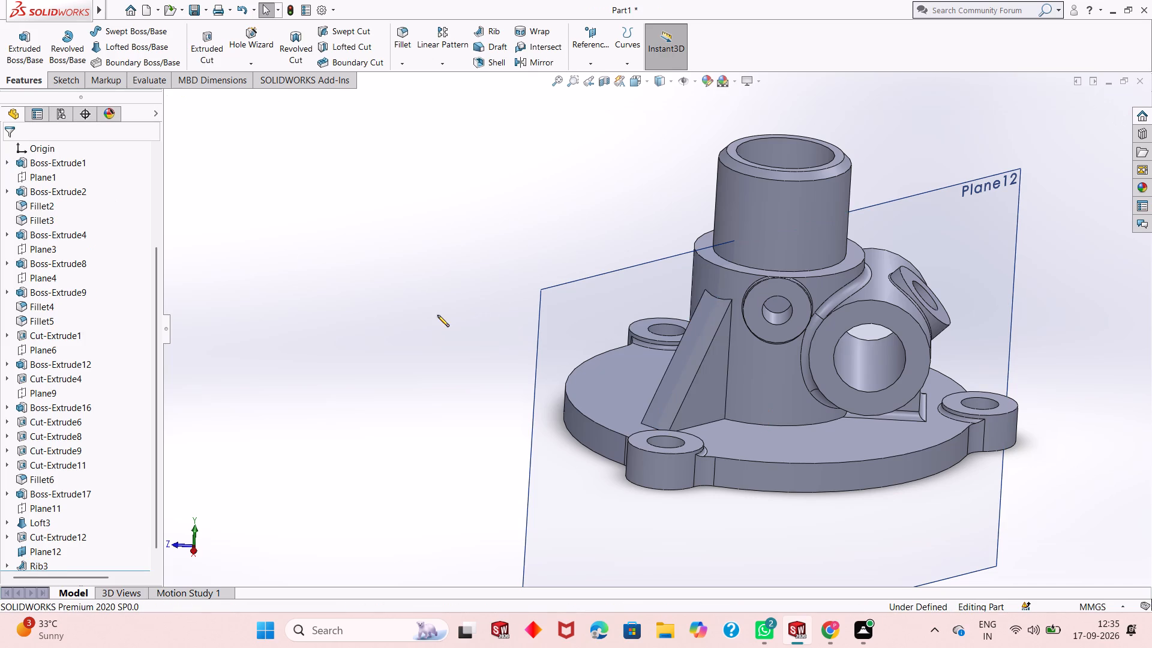
# Examine from several angles how the new rib meets the housing cylinder, the small round boss and the flange.
pyautogui.moveTo(726, 365); pyautogui.dragTo(739, 359, button='middle')
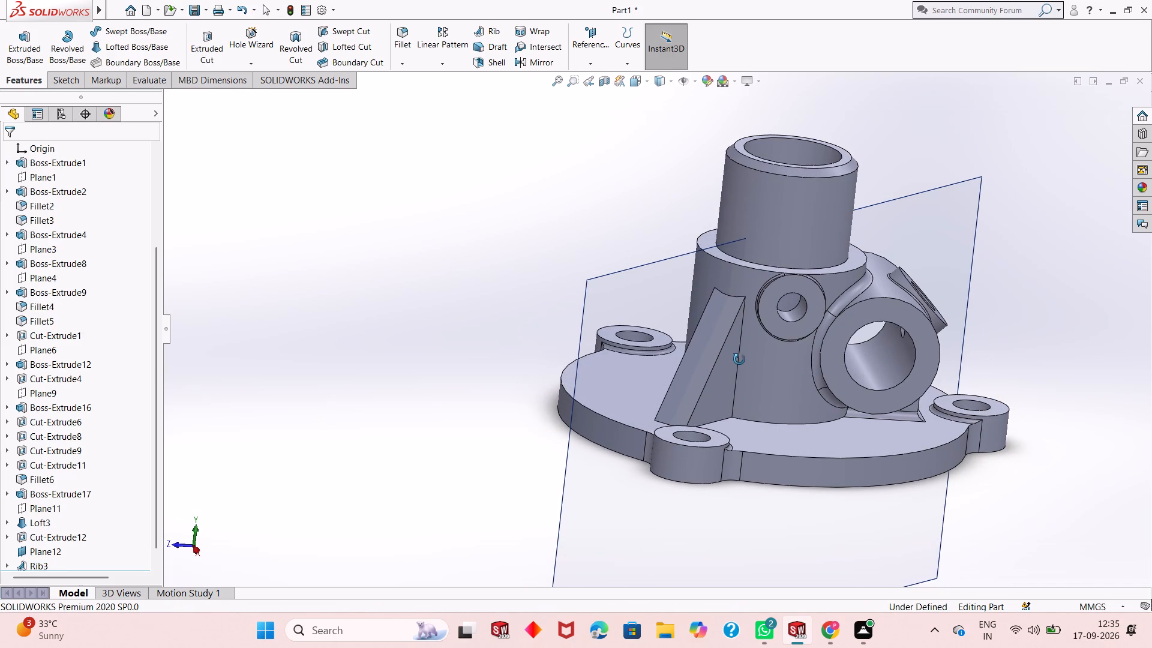
pyautogui.moveTo(739, 359); pyautogui.dragTo(814, 325, button='middle')
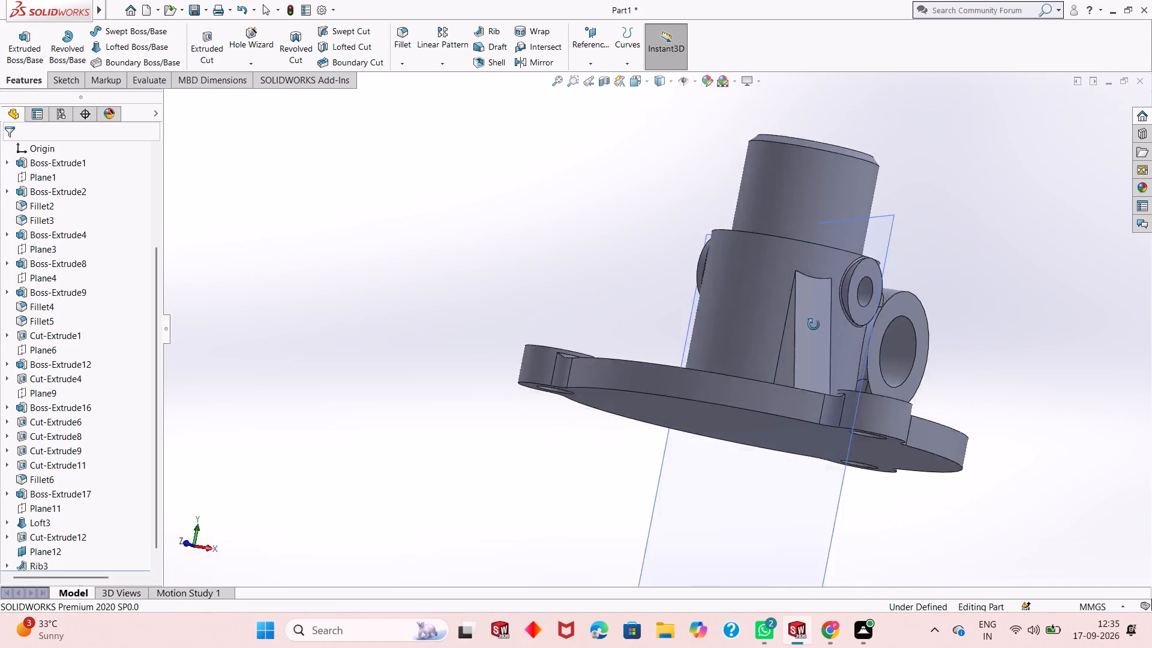
pyautogui.moveTo(814, 325); pyautogui.dragTo(665, 386, button='middle')
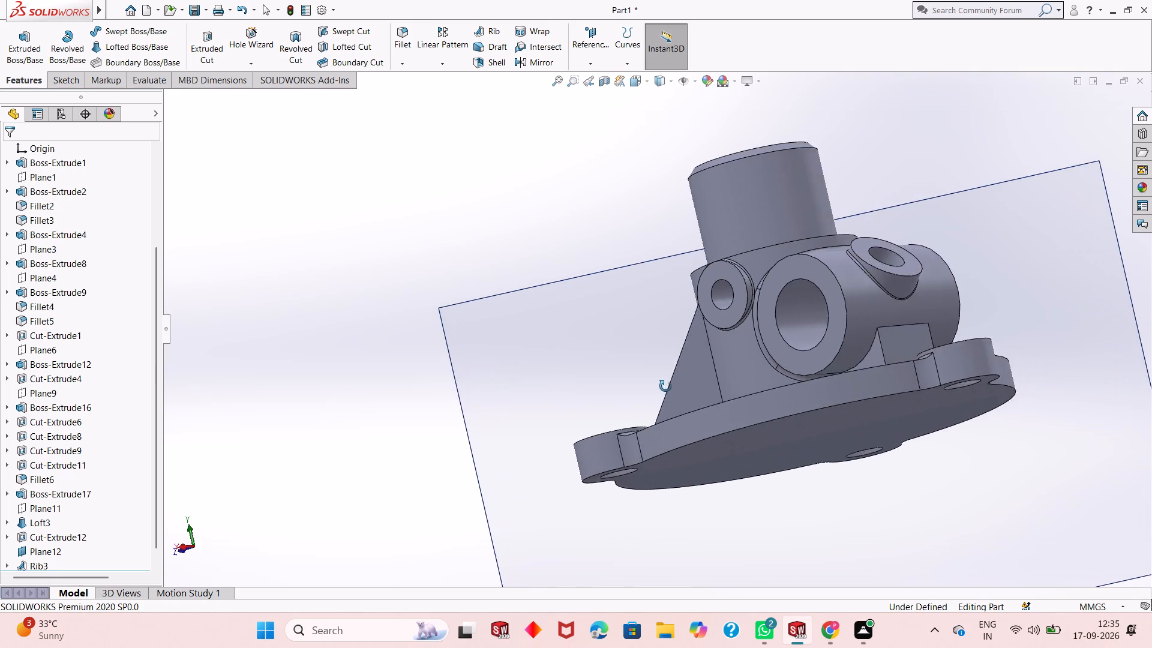
pyautogui.moveTo(665, 386); pyautogui.dragTo(674, 432, button='middle')
pyautogui.scroll(-9, 677, 393)
pyautogui.moveTo(674, 363); pyautogui.dragTo(728, 367, button='middle')
pyautogui.scroll(7, 646, 343)
pyautogui.moveTo(739, 361); pyautogui.dragTo(739, 361, button='middle')
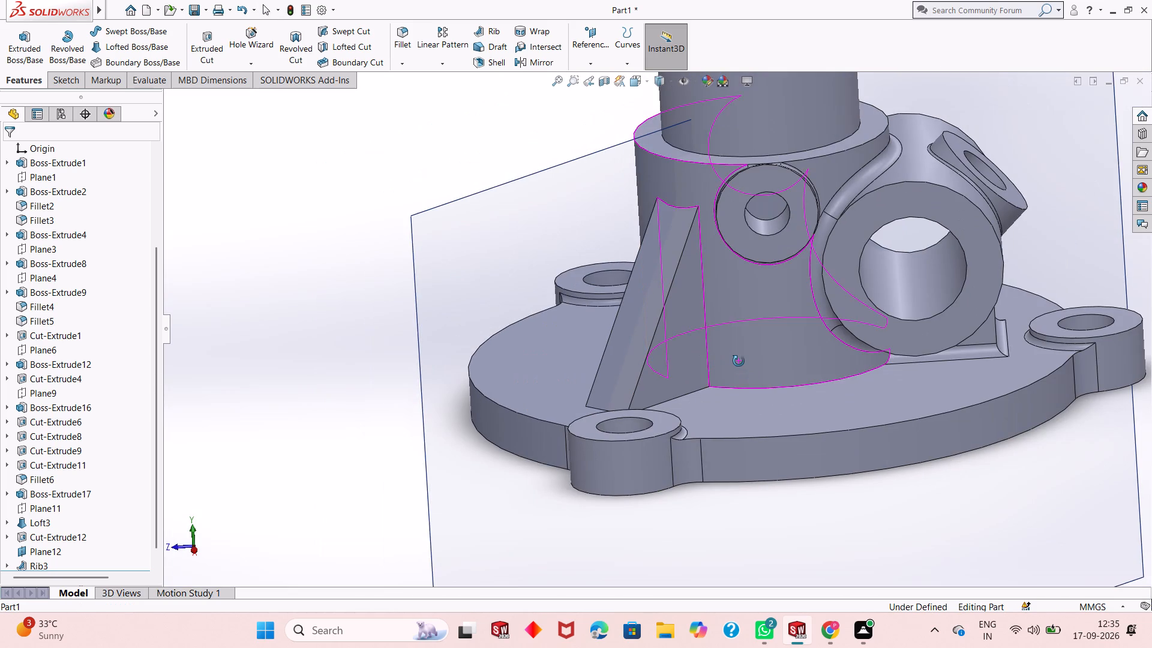
pyautogui.moveTo(739, 361); pyautogui.dragTo(682, 472, button='middle')
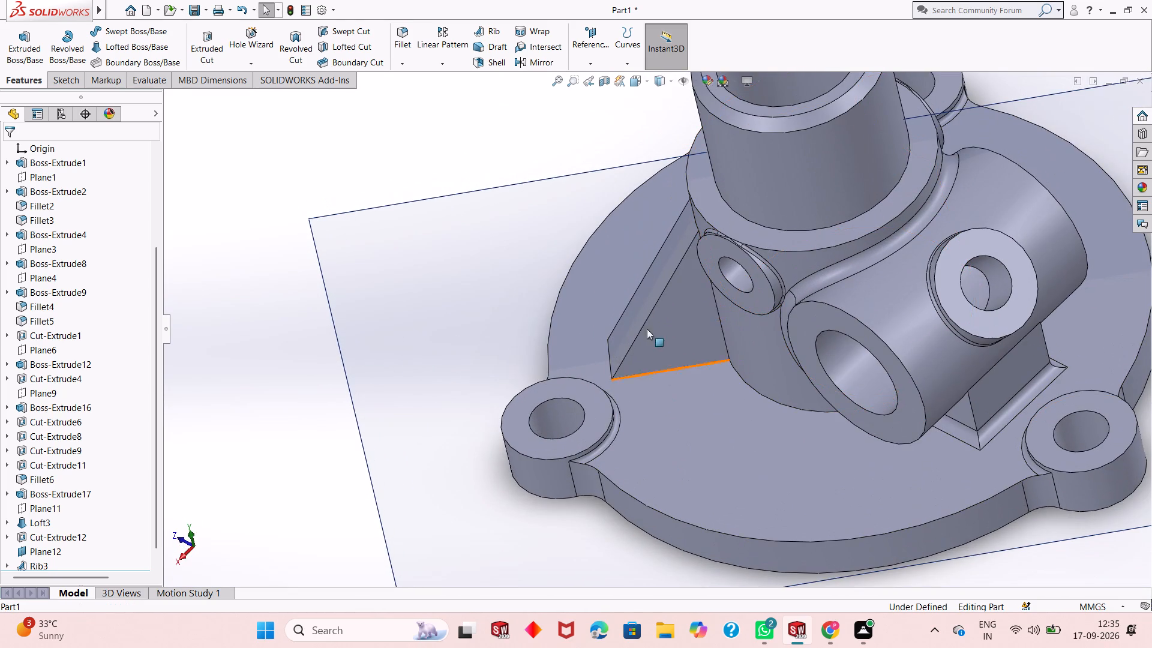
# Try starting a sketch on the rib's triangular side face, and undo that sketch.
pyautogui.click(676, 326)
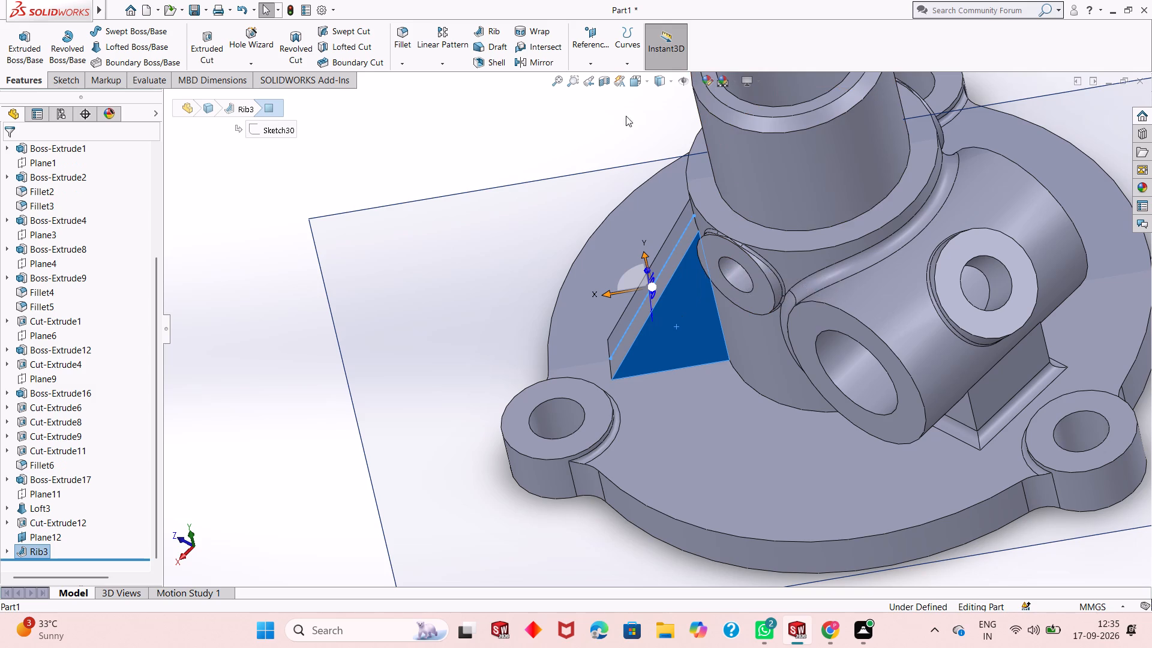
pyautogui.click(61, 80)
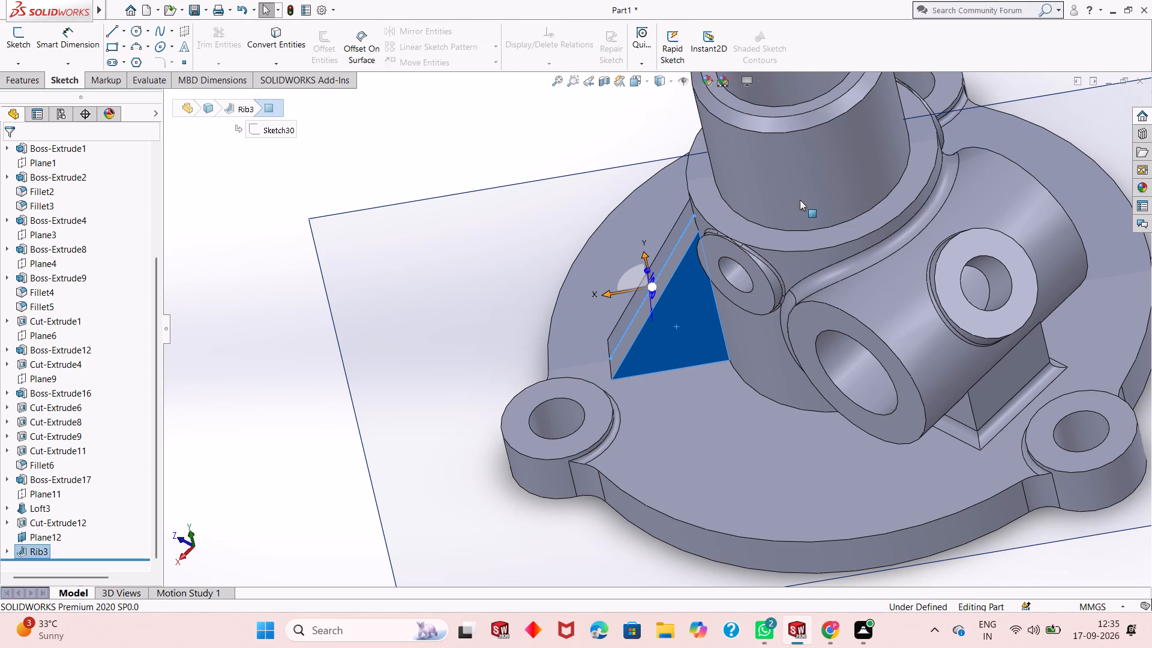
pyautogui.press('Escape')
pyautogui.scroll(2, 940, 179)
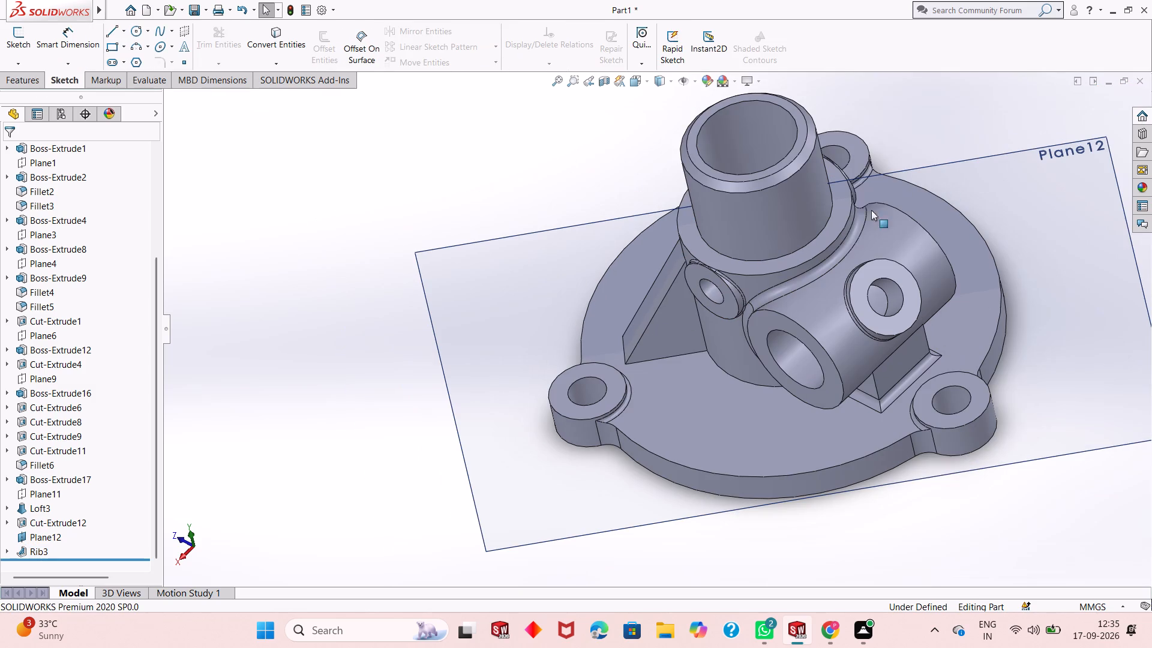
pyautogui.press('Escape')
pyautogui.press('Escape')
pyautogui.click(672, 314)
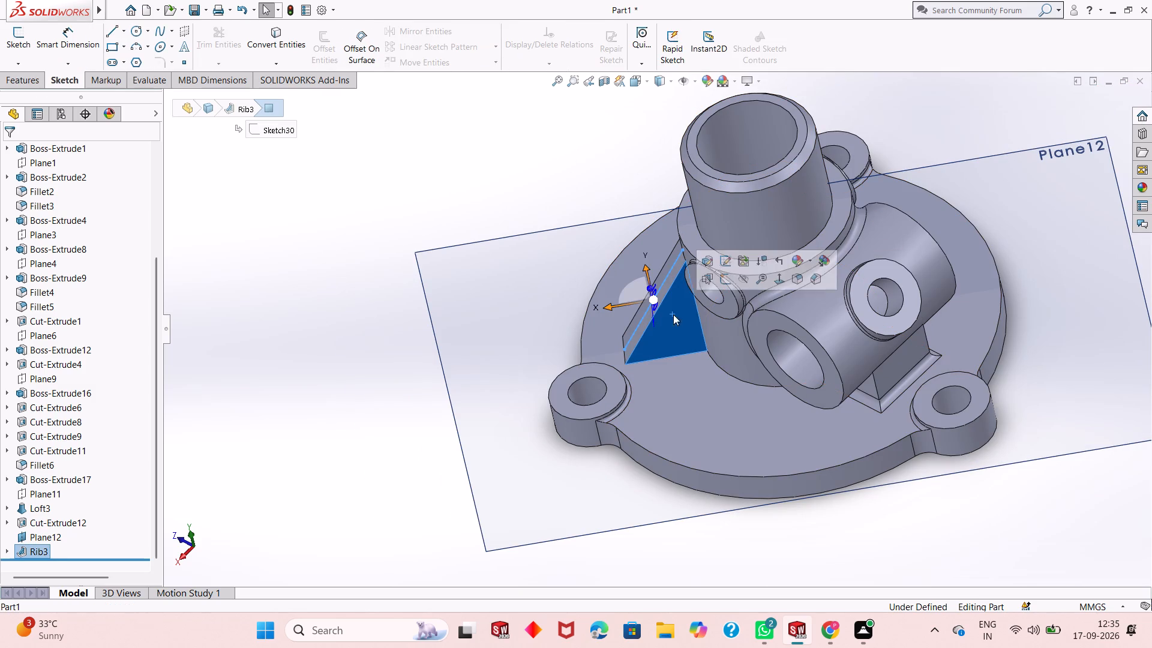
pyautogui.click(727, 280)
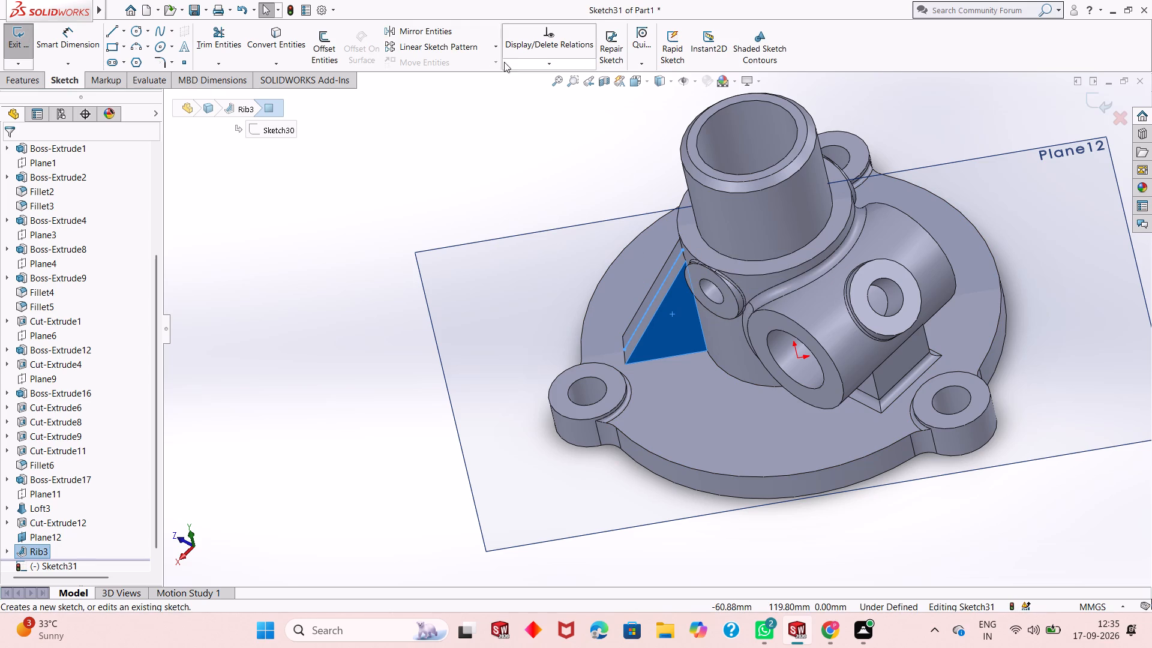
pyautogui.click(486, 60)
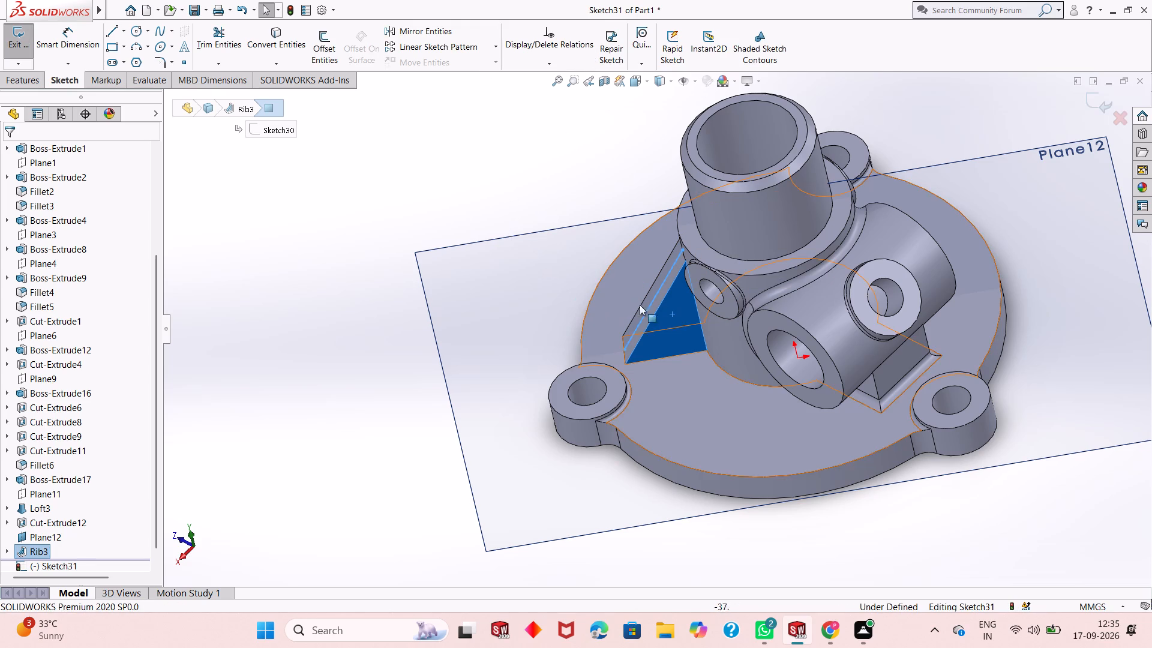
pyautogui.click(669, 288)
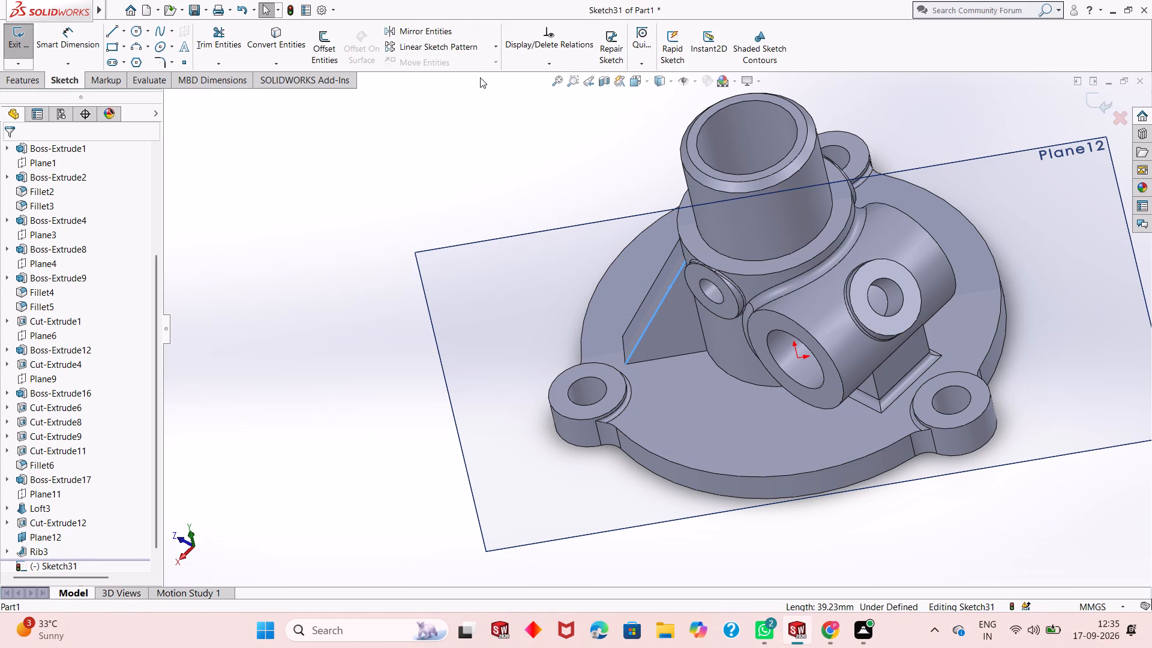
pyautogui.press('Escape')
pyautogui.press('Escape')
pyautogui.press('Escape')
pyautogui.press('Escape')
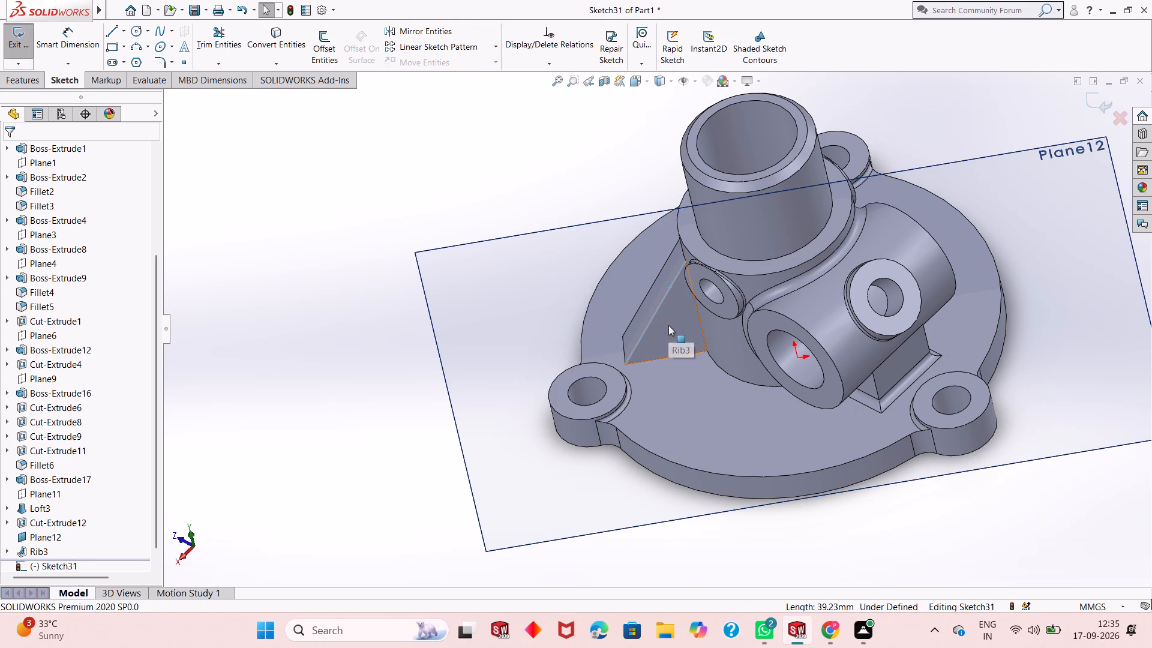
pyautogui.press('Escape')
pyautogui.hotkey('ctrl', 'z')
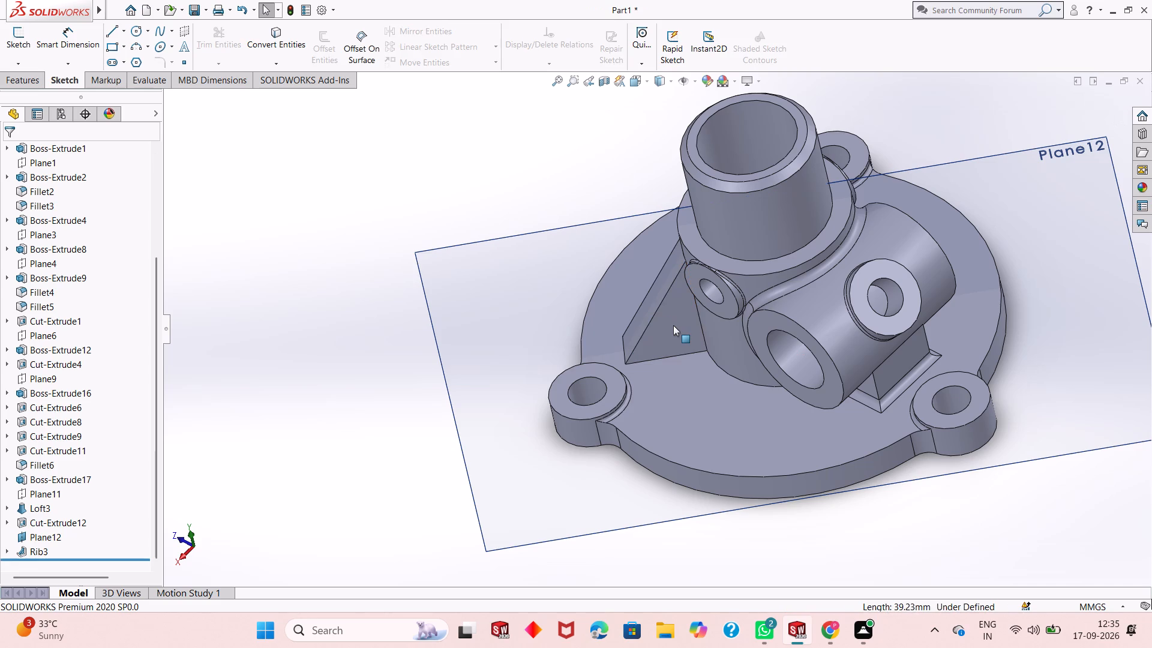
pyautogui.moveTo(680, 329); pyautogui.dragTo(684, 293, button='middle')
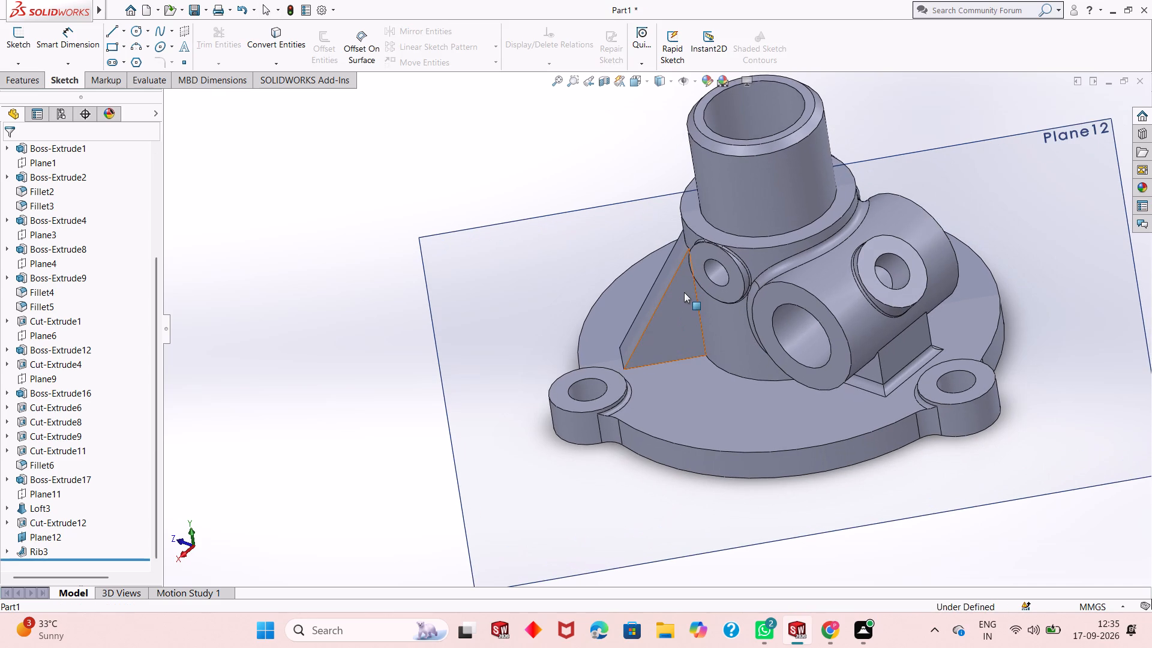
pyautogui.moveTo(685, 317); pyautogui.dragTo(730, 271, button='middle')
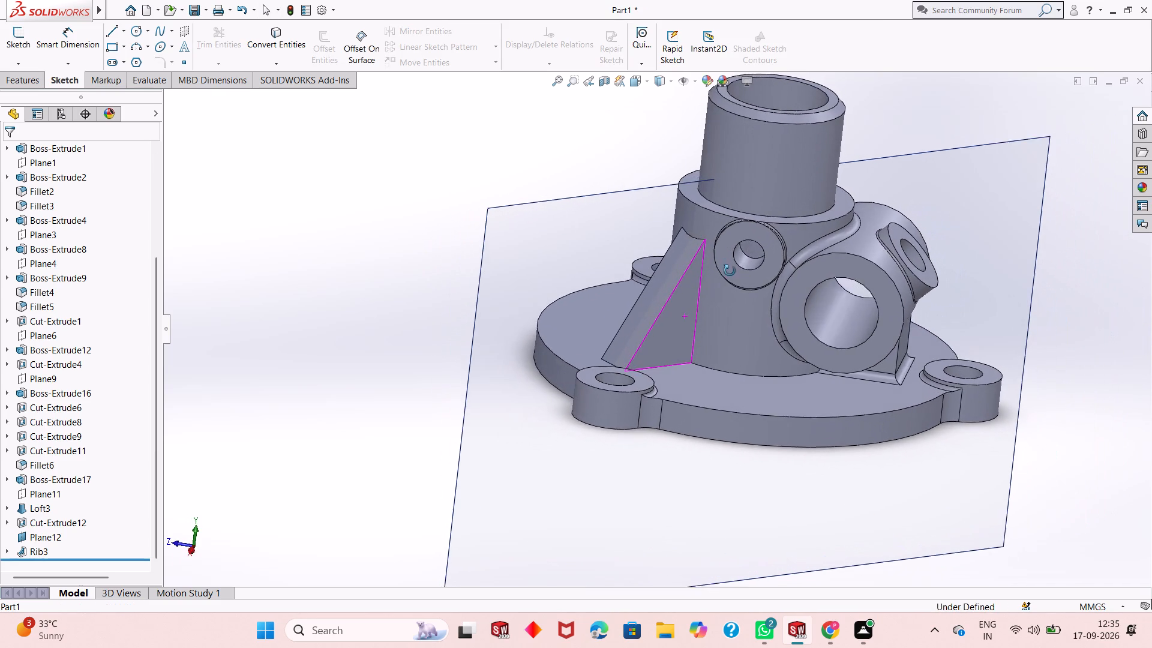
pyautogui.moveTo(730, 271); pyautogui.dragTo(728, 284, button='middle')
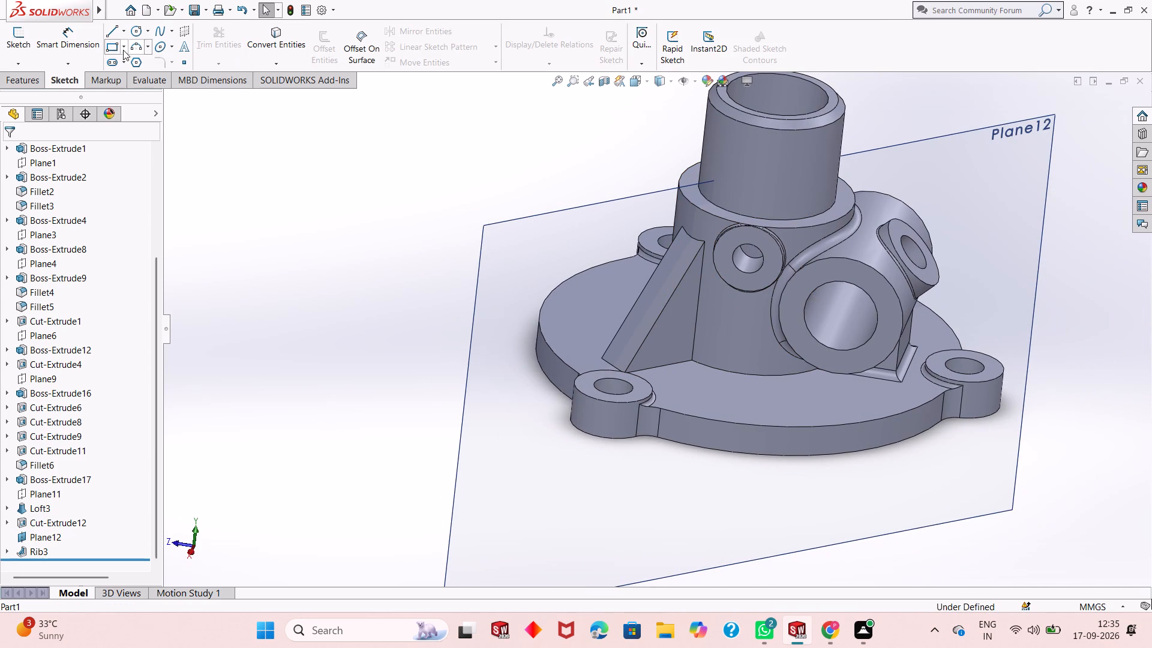
# Sketch a closed triangle on the rib's triangular side face, joining its three corners with lines.
pyautogui.click(26, 80)
pyautogui.click(23, 58)
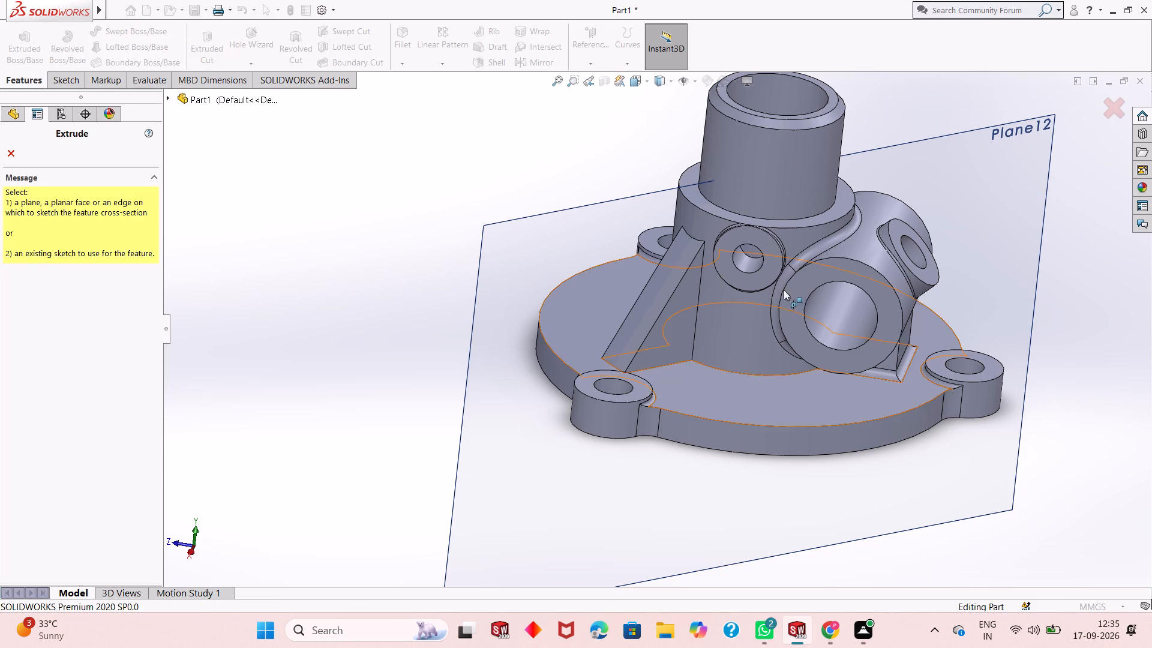
pyautogui.click(677, 300)
pyautogui.click(685, 317)
pyautogui.click(685, 318)
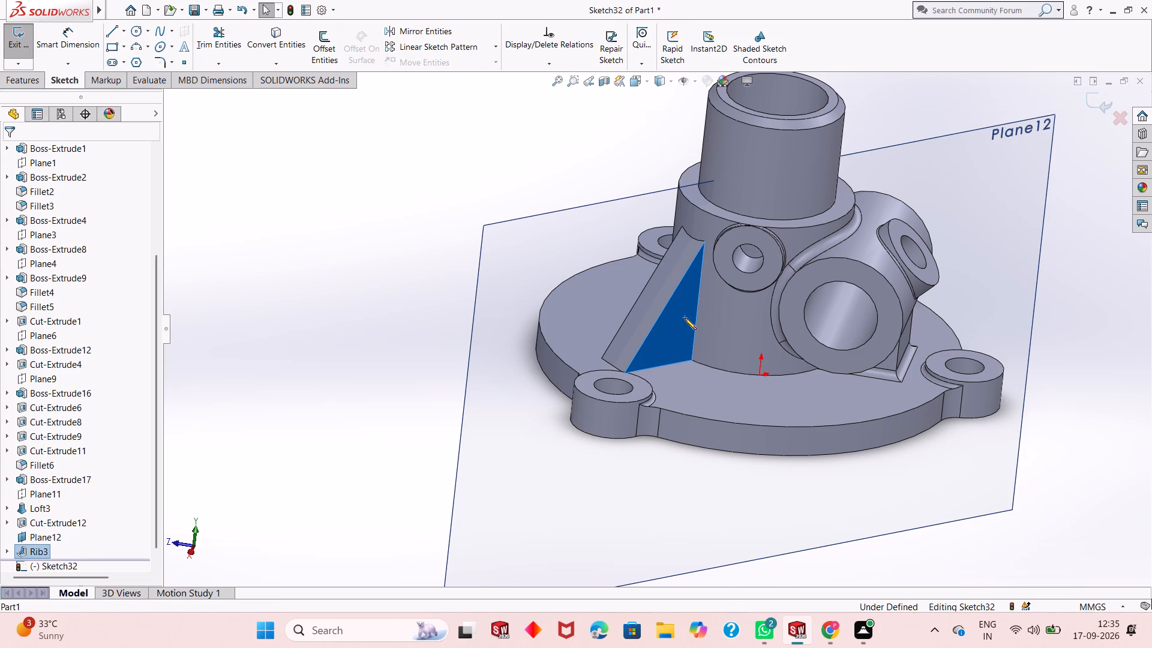
pyautogui.press('Escape')
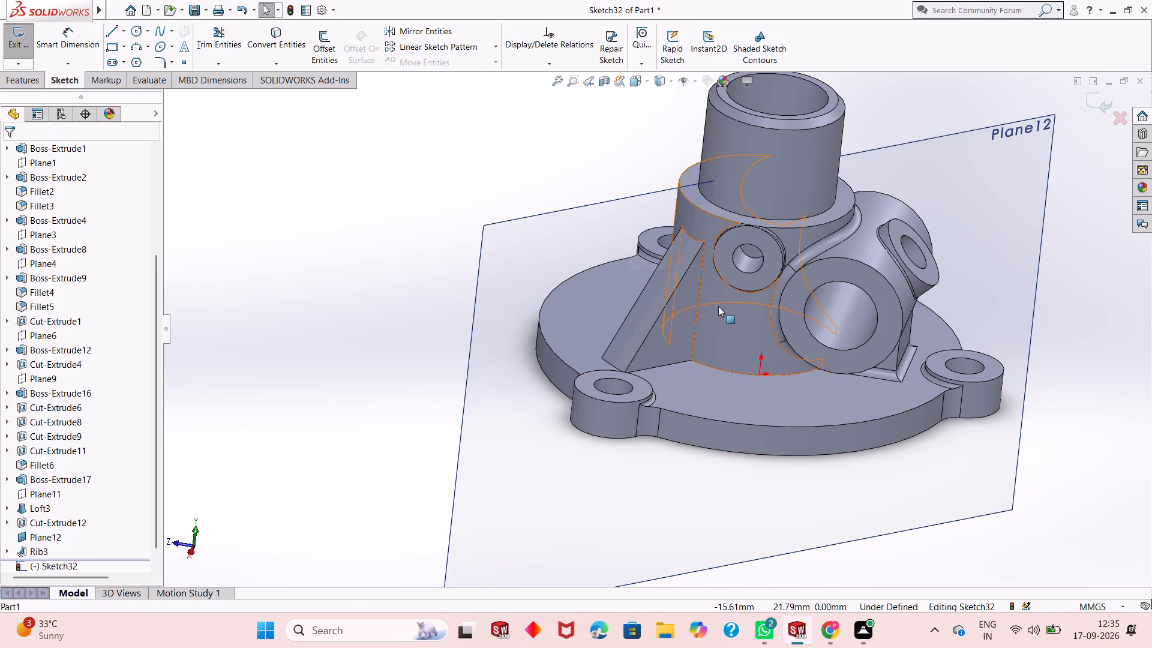
pyautogui.moveTo(721, 302); pyautogui.dragTo(683, 305, button='middle')
pyautogui.scroll(-3, 727, 240)
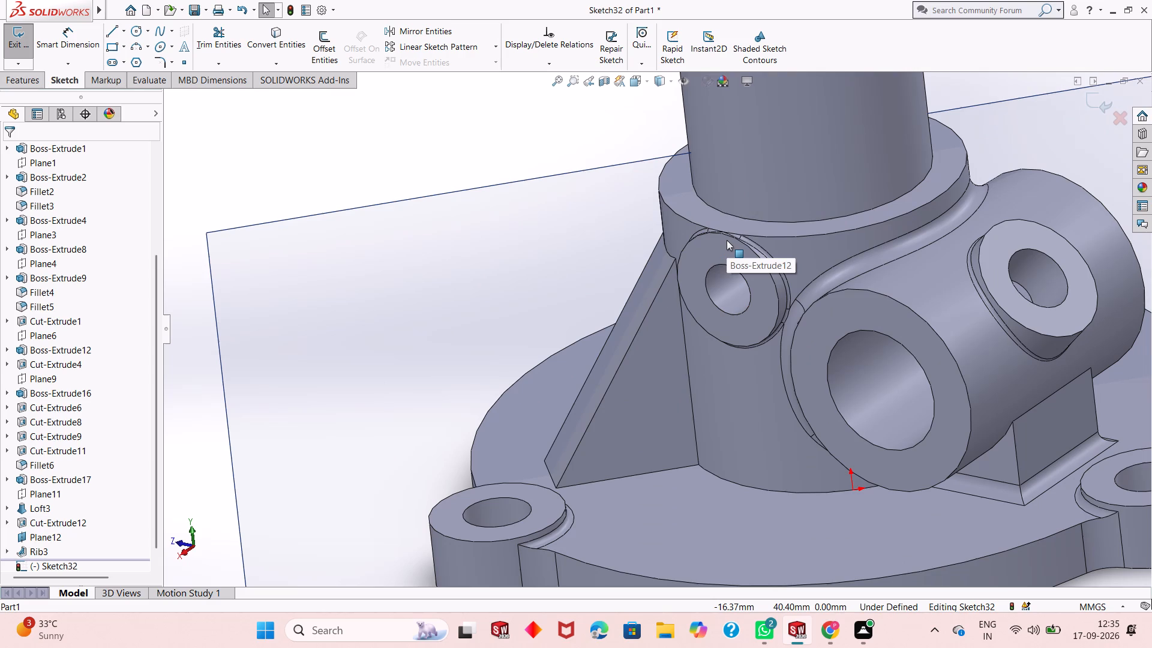
pyautogui.moveTo(720, 301); pyautogui.dragTo(713, 227, button='middle')
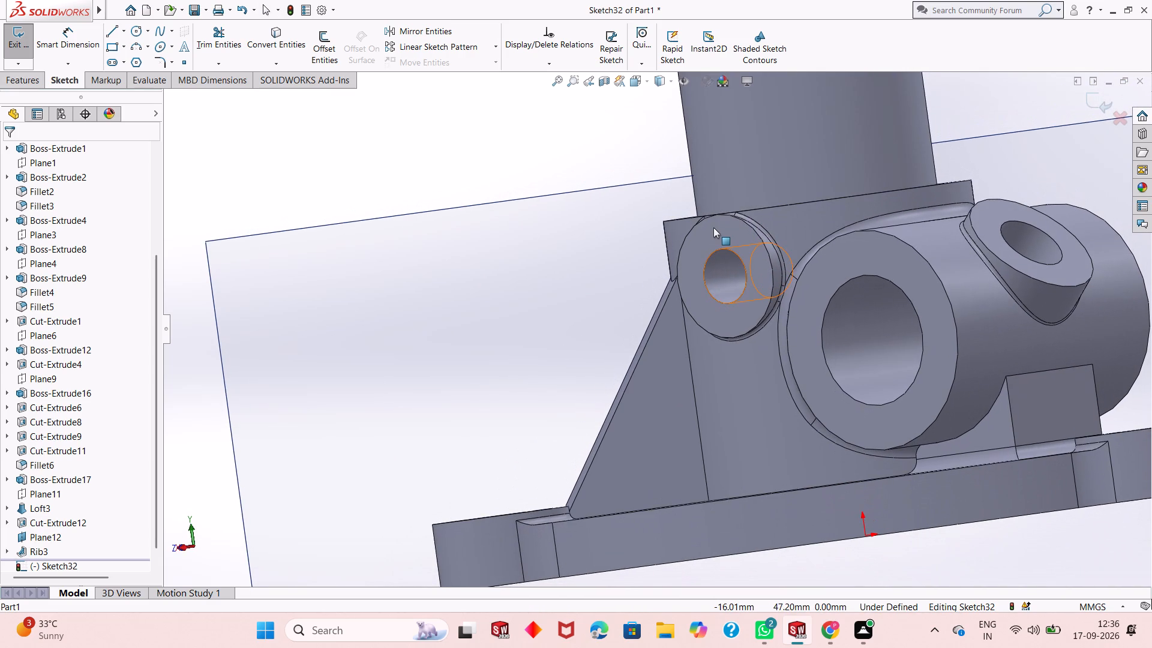
pyautogui.moveTo(701, 328); pyautogui.dragTo(712, 392, button='middle')
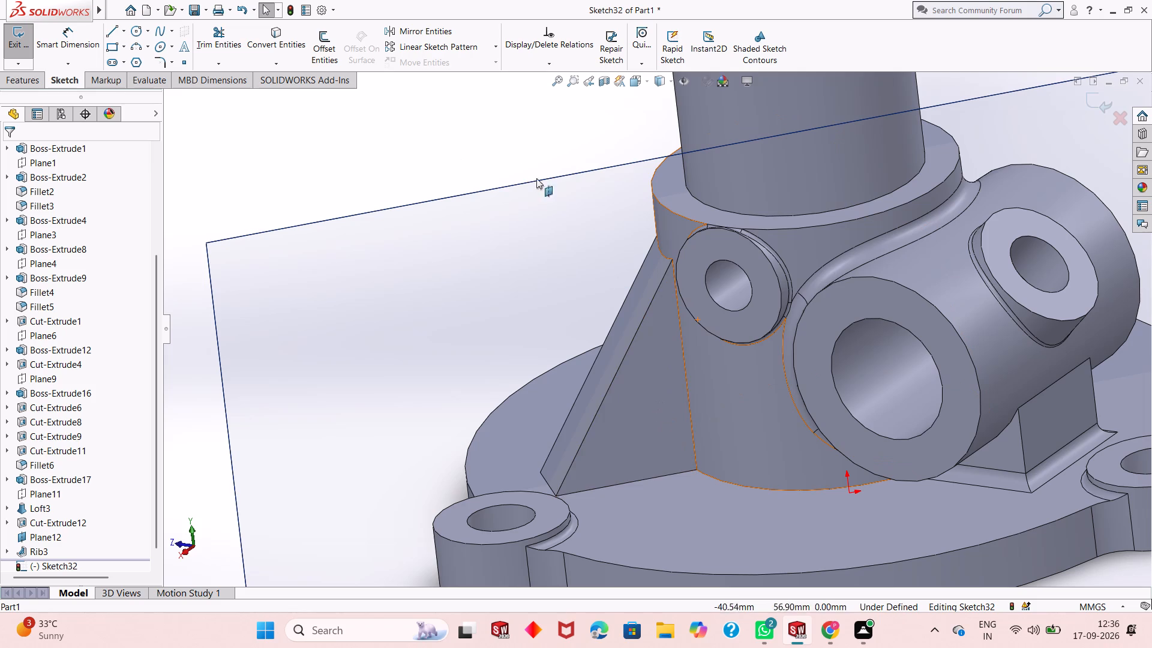
pyautogui.click(116, 31)
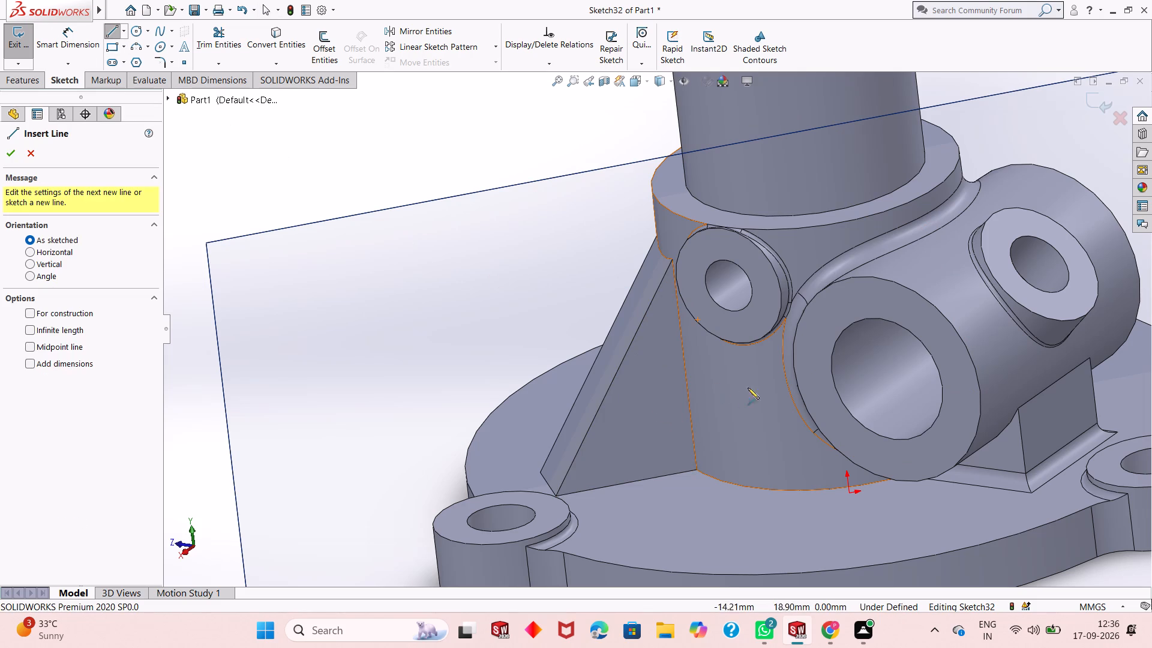
pyautogui.click(672, 260)
pyautogui.click(696, 471)
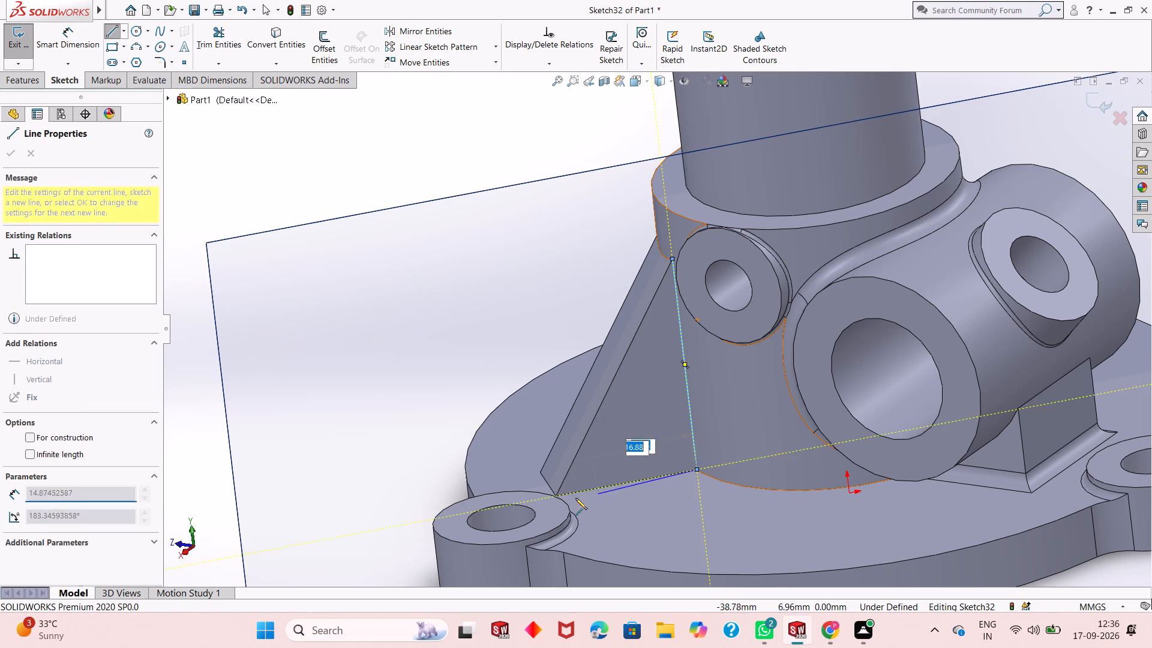
pyautogui.click(556, 495)
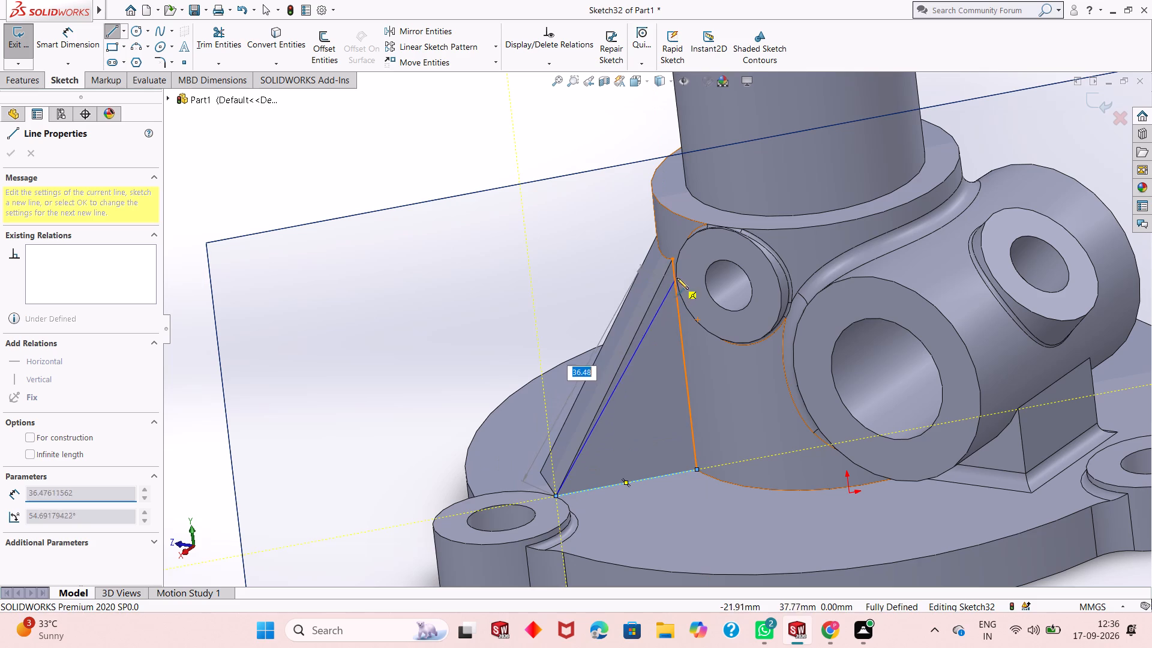
pyautogui.click(671, 259)
pyautogui.press('Escape')
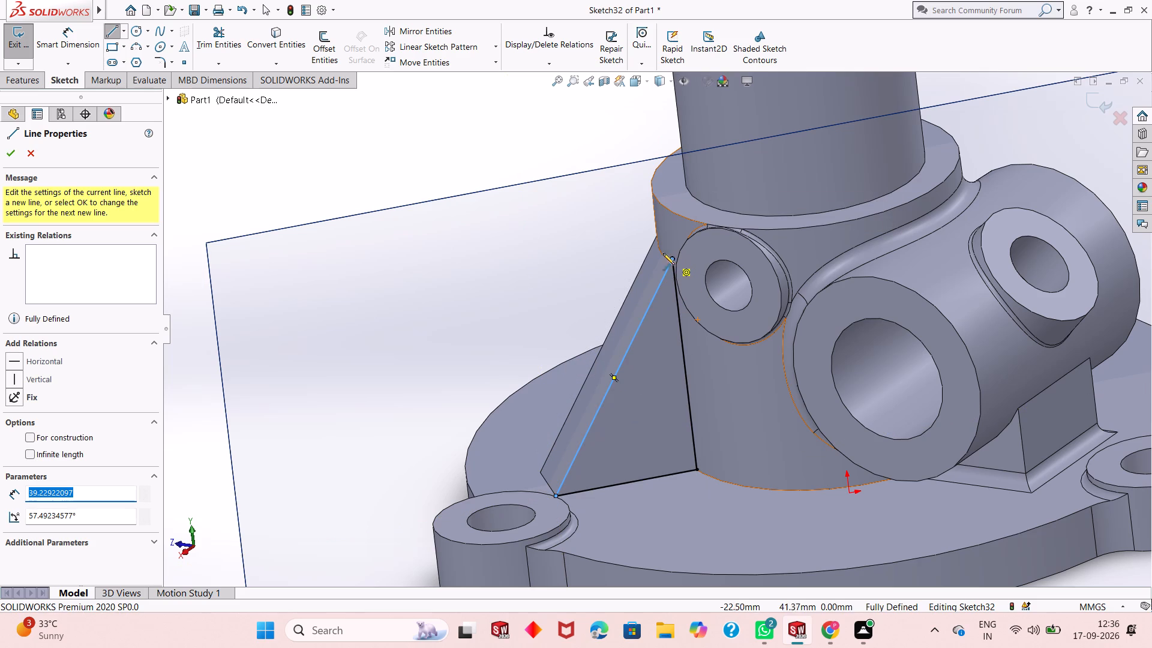
pyautogui.press('Escape')
pyautogui.press('Escape')
pyautogui.press('Escape')
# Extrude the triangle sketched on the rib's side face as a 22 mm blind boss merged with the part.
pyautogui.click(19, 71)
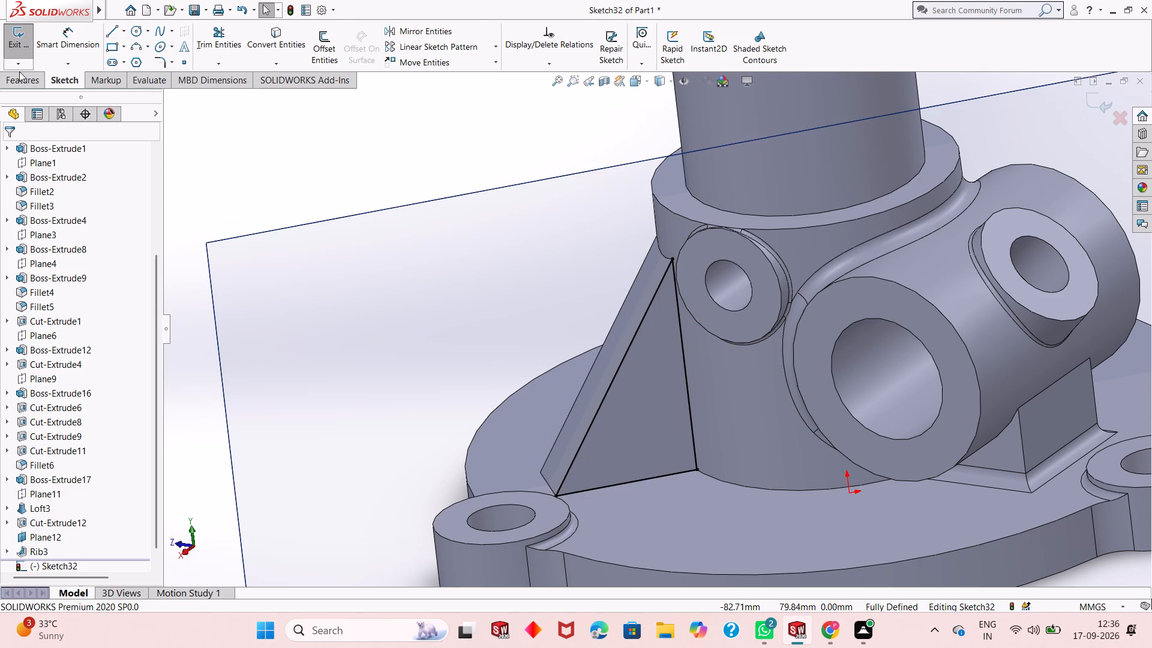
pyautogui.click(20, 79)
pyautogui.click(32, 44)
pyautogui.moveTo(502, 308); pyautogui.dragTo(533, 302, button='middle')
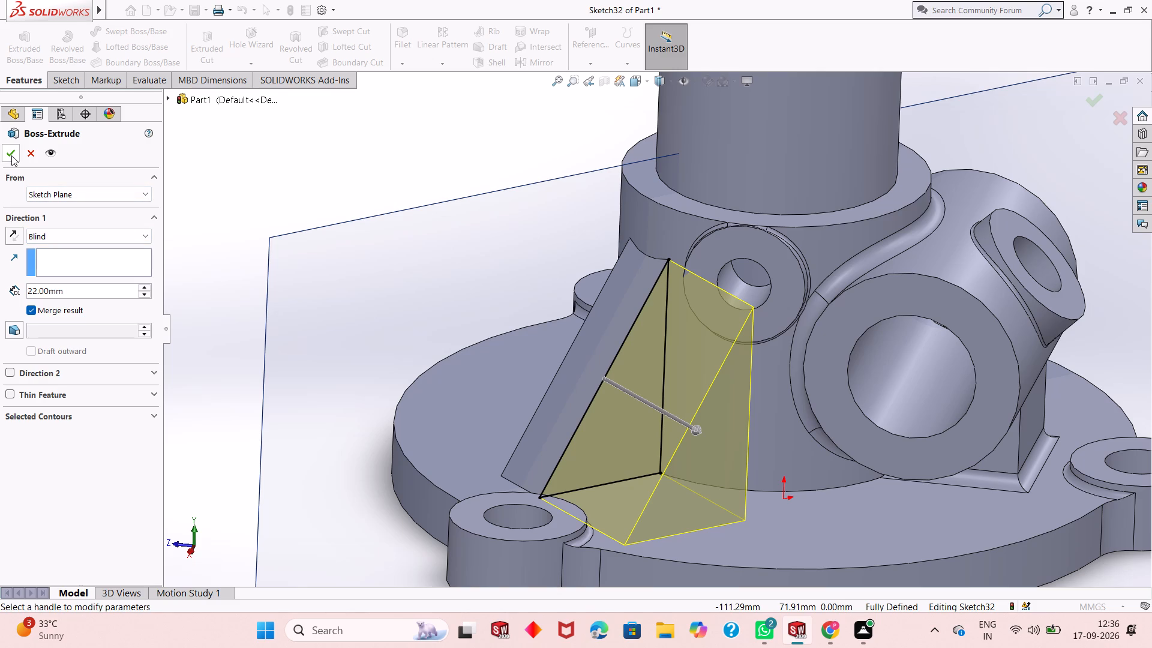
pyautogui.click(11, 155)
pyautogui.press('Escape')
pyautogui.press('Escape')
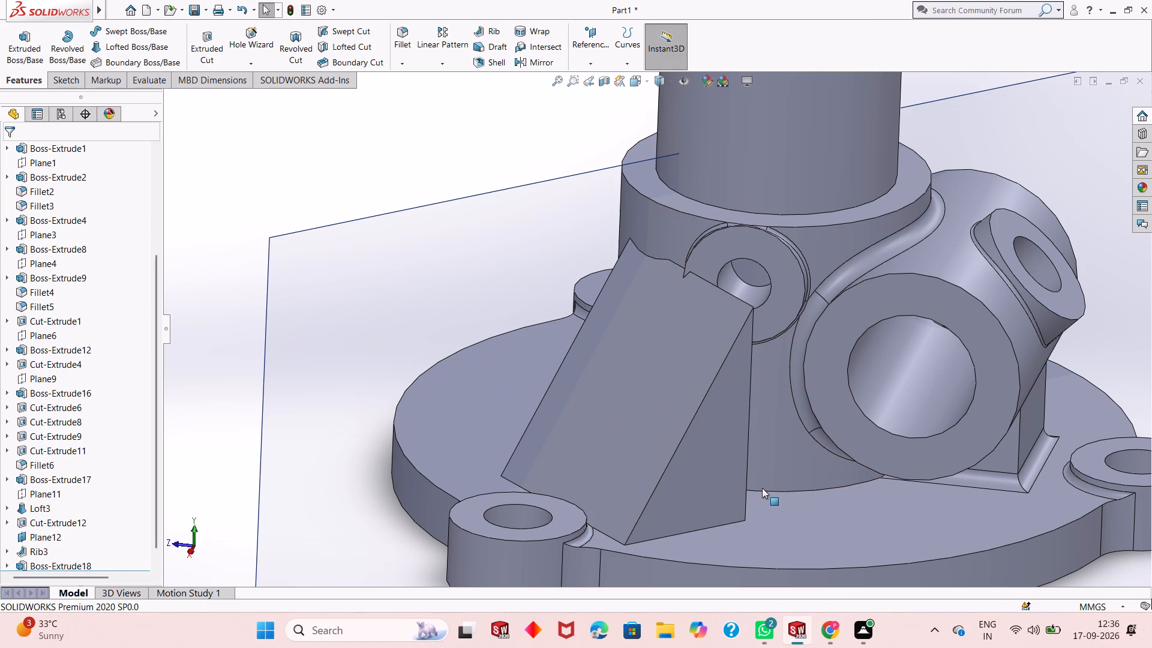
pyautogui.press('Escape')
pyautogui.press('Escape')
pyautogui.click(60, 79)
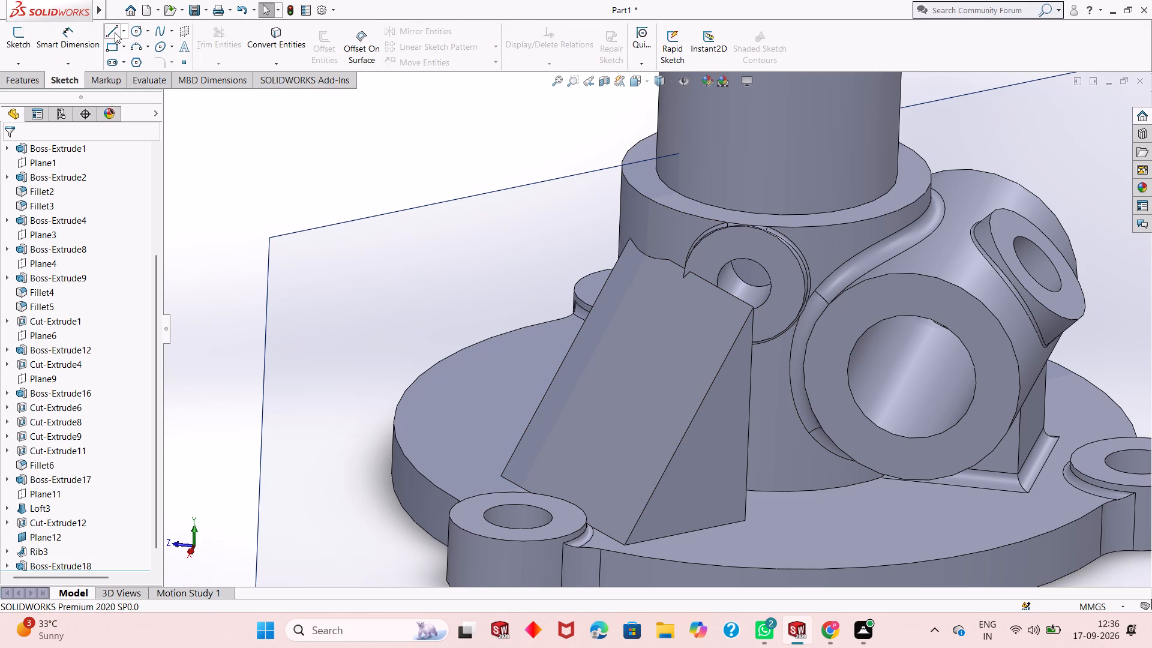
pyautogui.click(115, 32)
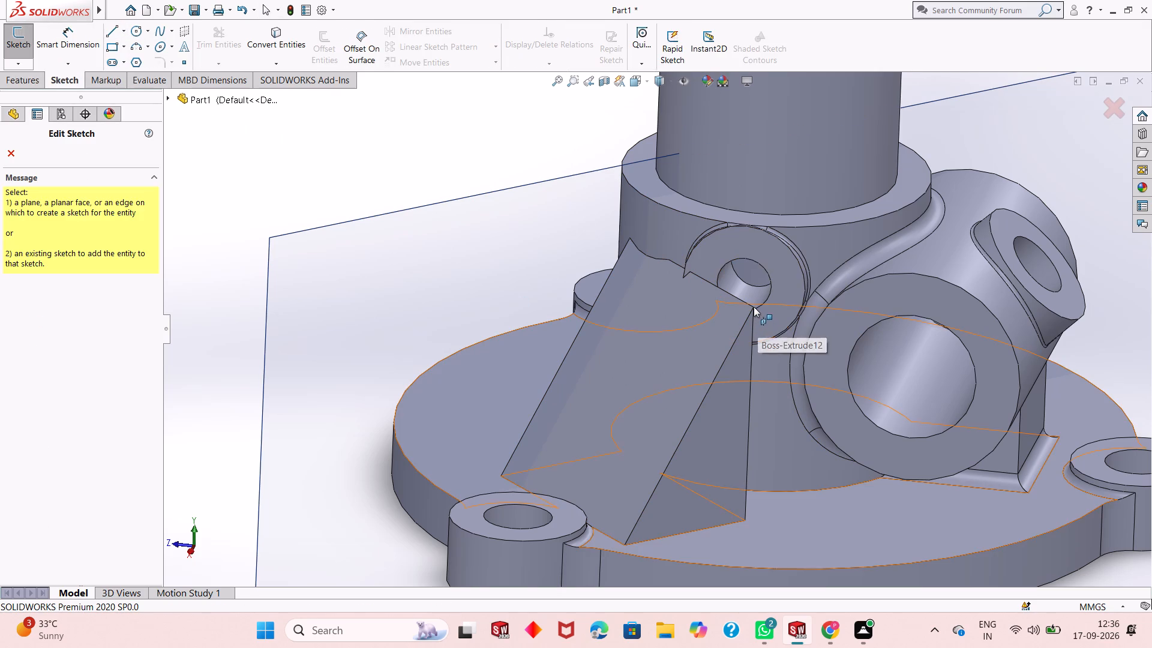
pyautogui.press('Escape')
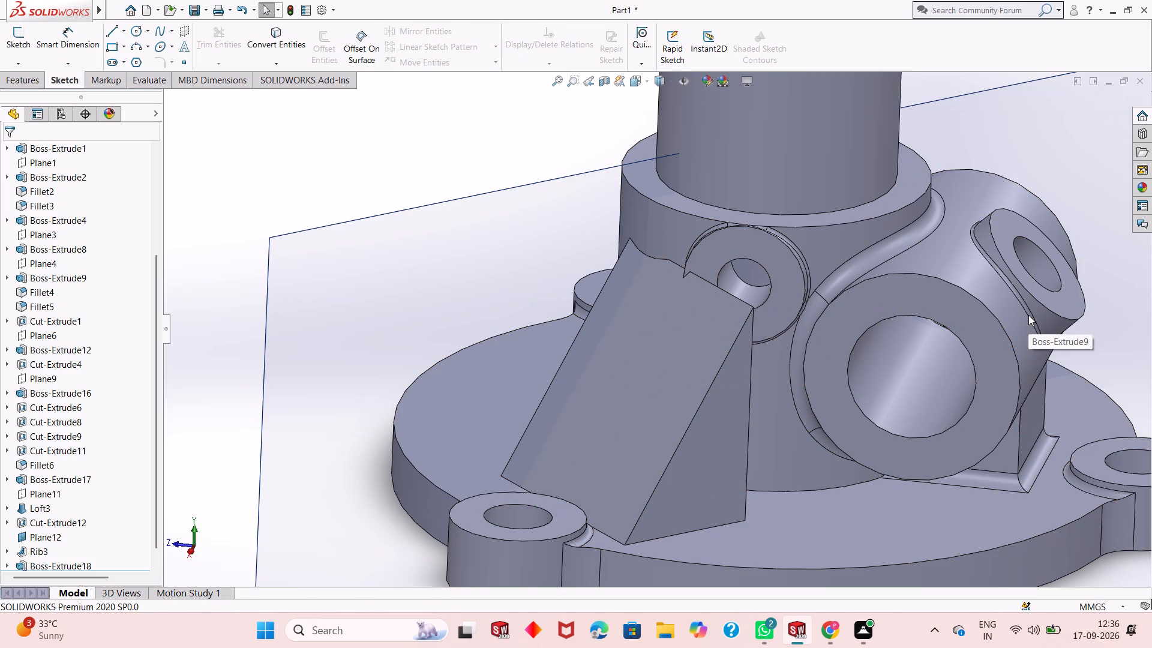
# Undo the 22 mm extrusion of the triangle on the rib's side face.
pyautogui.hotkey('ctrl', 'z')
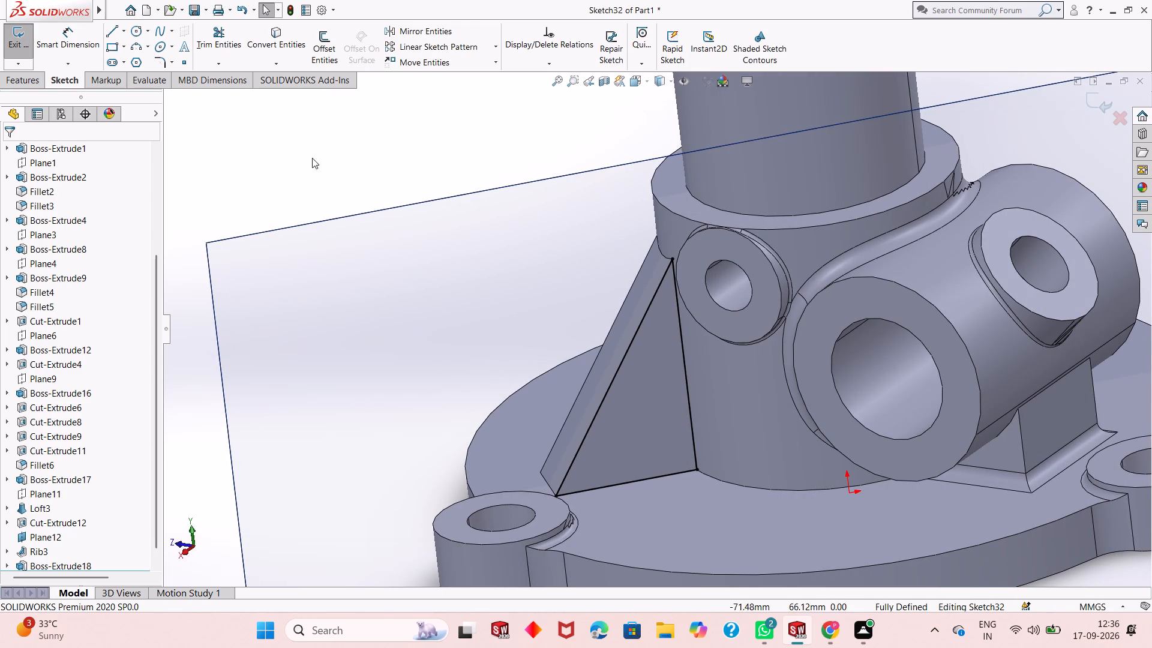
# Extrude the triangle on the rib's side face as a 4 mm blind boss toward the small round boss, merging the result.
pyautogui.click(19, 79)
pyautogui.click(24, 56)
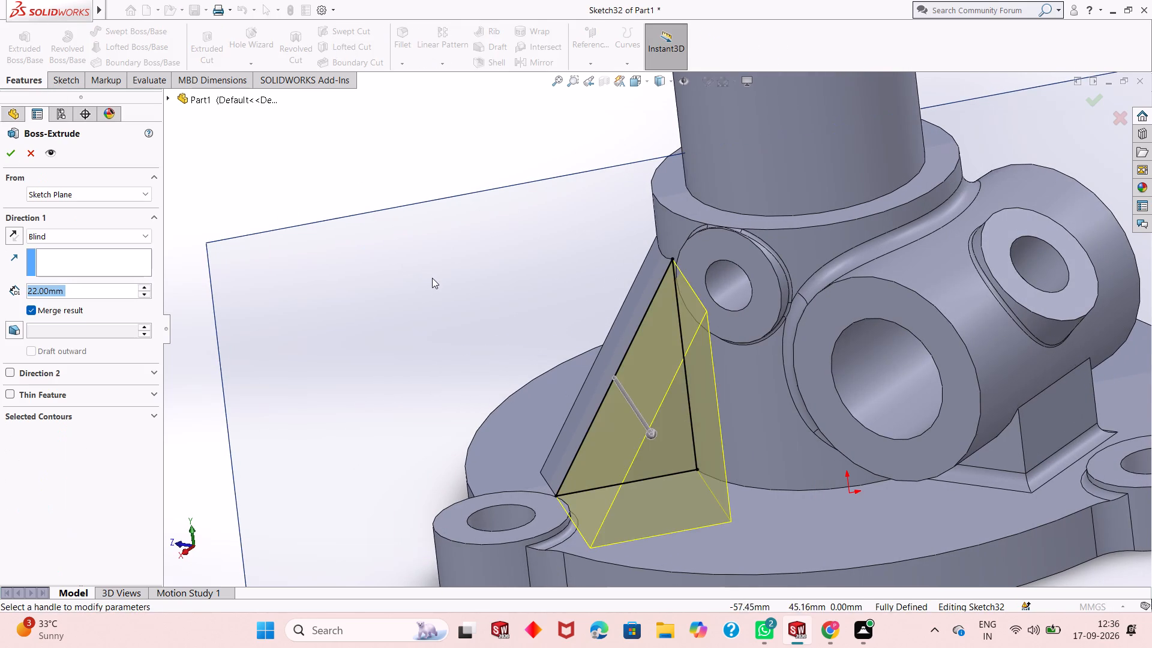
pyautogui.moveTo(433, 279); pyautogui.dragTo(495, 289, button='middle')
pyautogui.scroll(1, 495, 289)
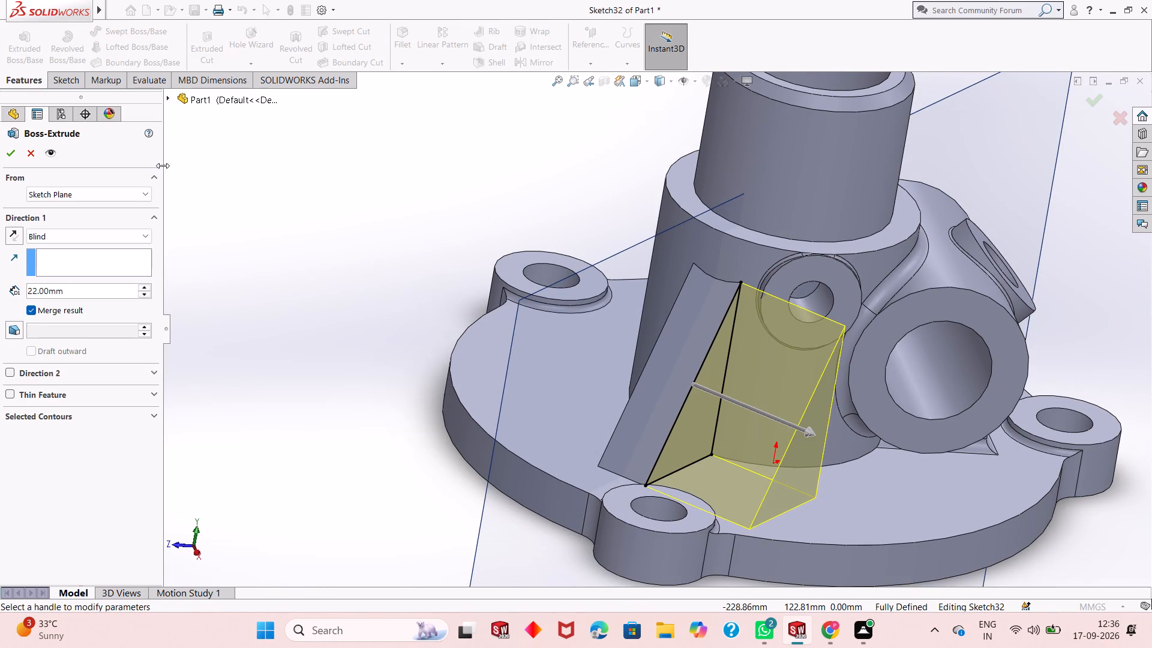
pyautogui.doubleClick(97, 291)
pyautogui.write('12')
pyautogui.press('Return')
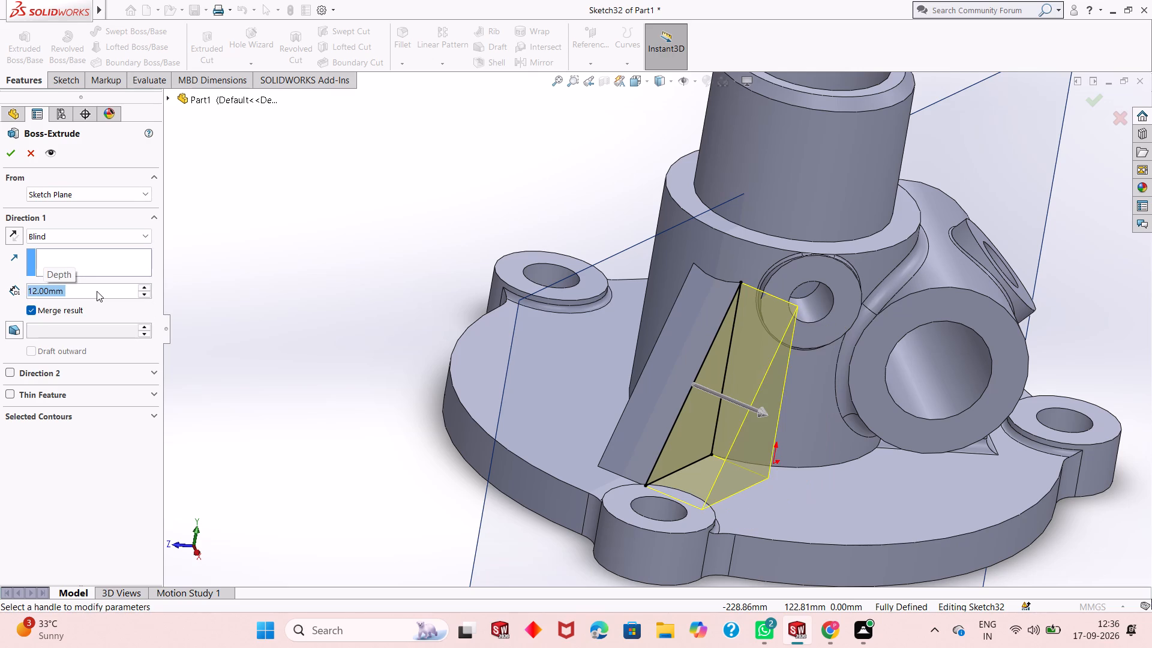
pyautogui.press('8')
pyautogui.press('Return')
pyautogui.press('3')
pyautogui.press('Return')
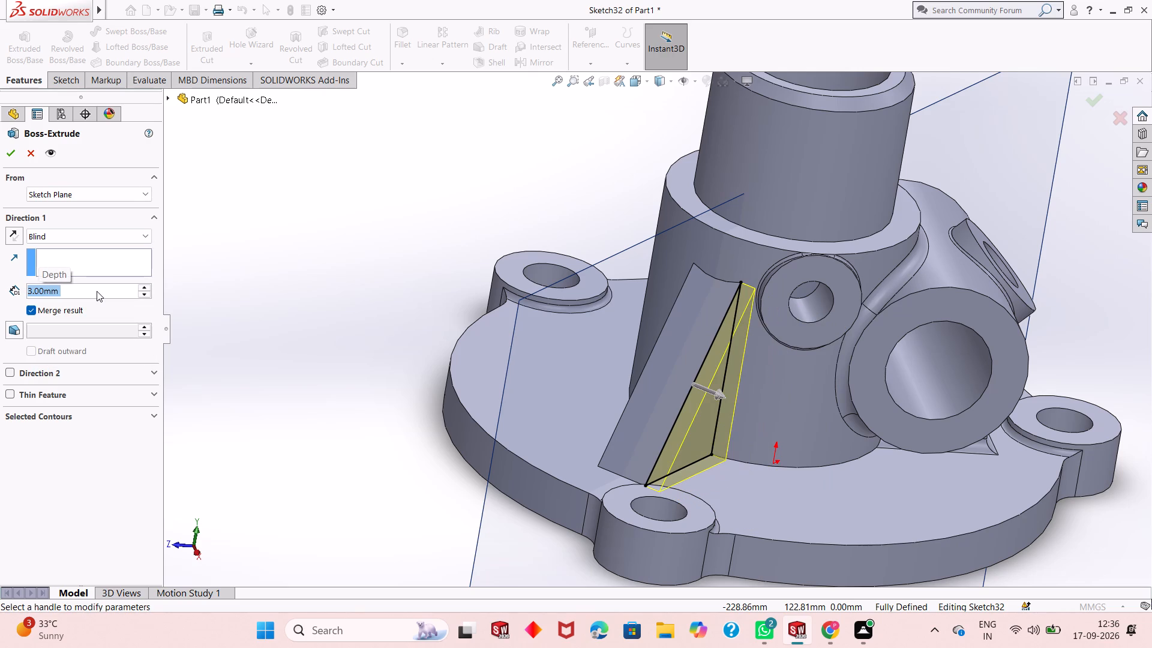
pyautogui.press('4')
pyautogui.press('Return')
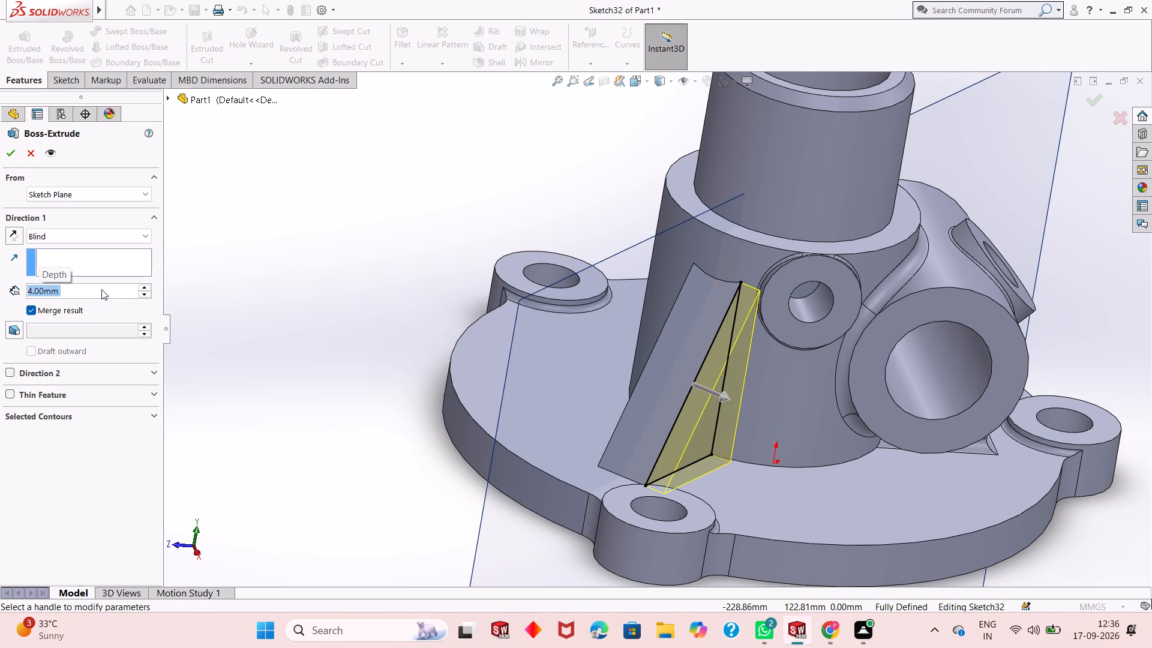
pyautogui.click(9, 156)
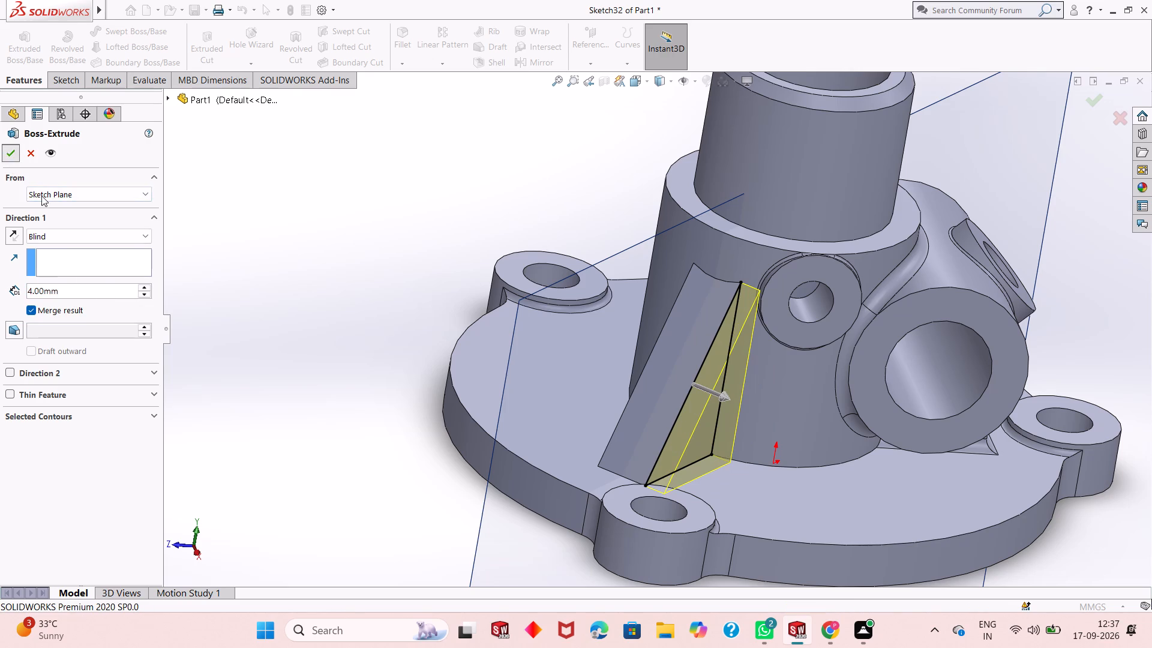
# Examine the thickened rib between the flange and the housing cylinder from several sides.
pyautogui.moveTo(632, 462); pyautogui.dragTo(545, 452, button='middle')
pyautogui.scroll(-3, 733, 500)
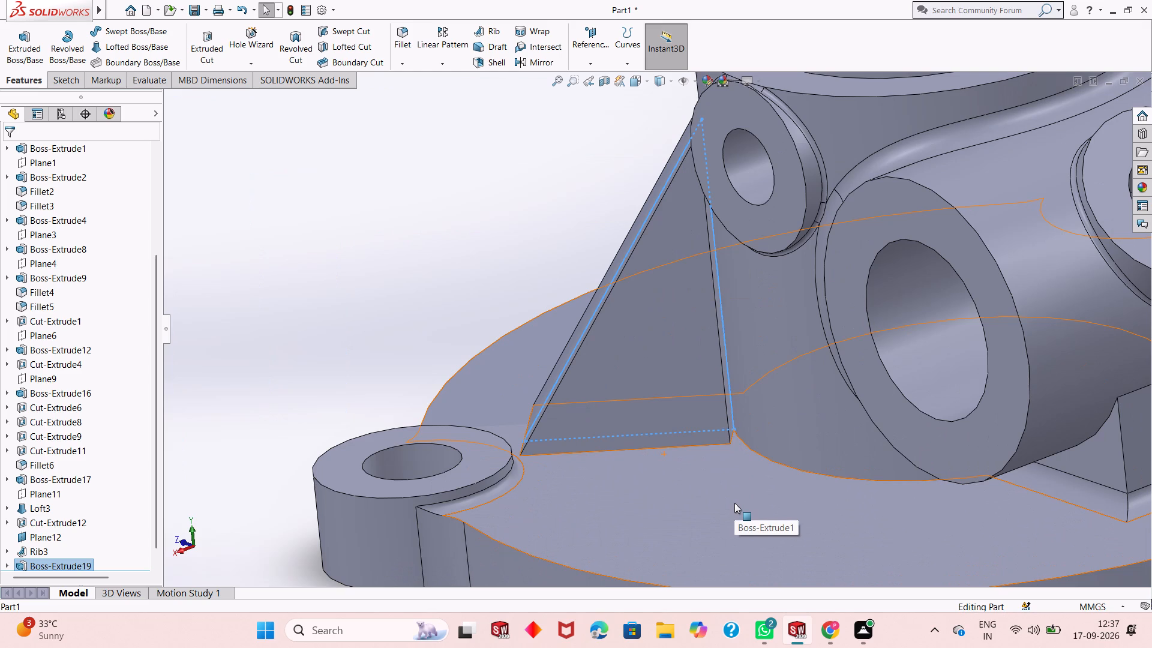
pyautogui.moveTo(821, 529); pyautogui.dragTo(944, 490, button='middle')
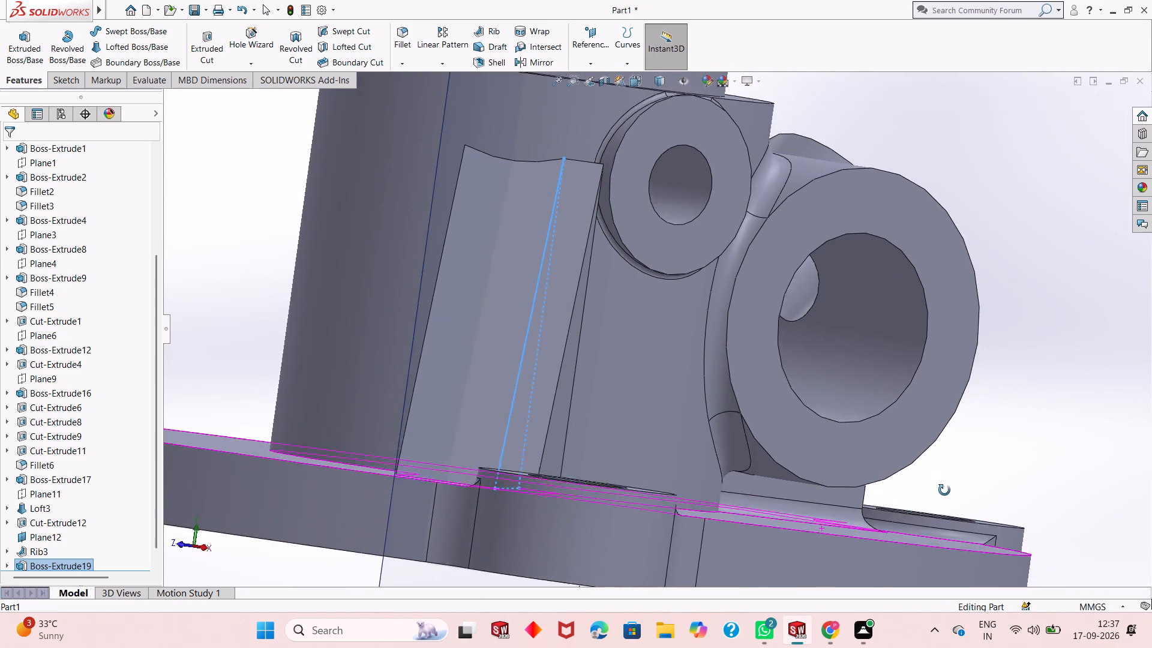
pyautogui.moveTo(944, 490); pyautogui.dragTo(941, 527, button='middle')
pyautogui.scroll(5, 922, 505)
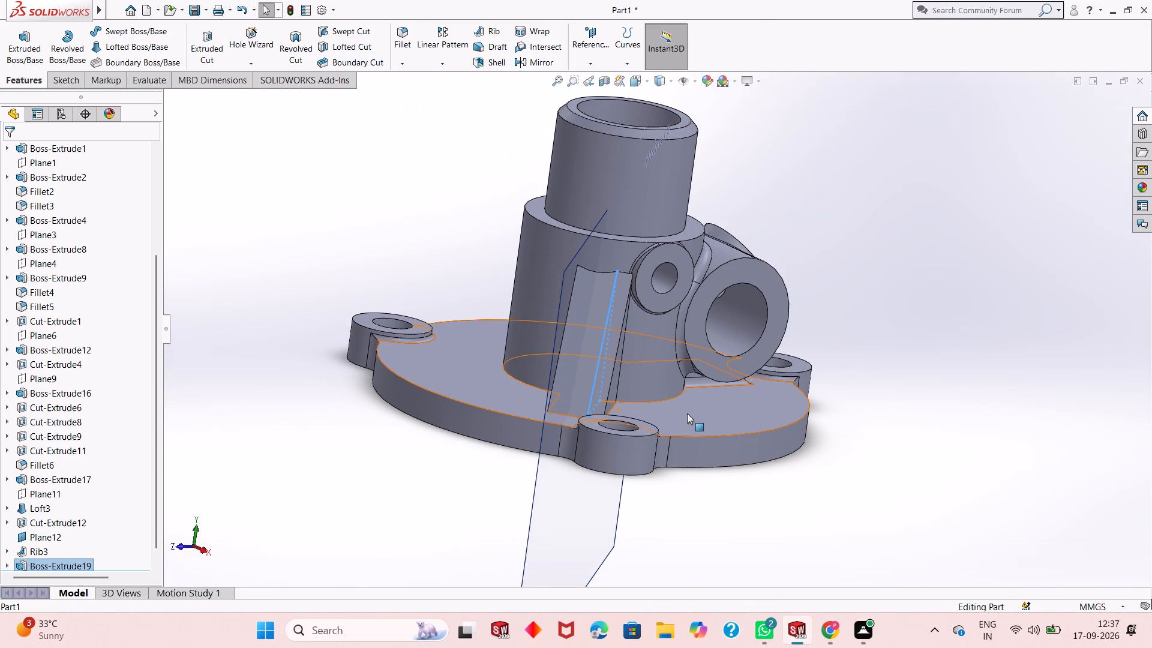
pyautogui.scroll(-1, 596, 404)
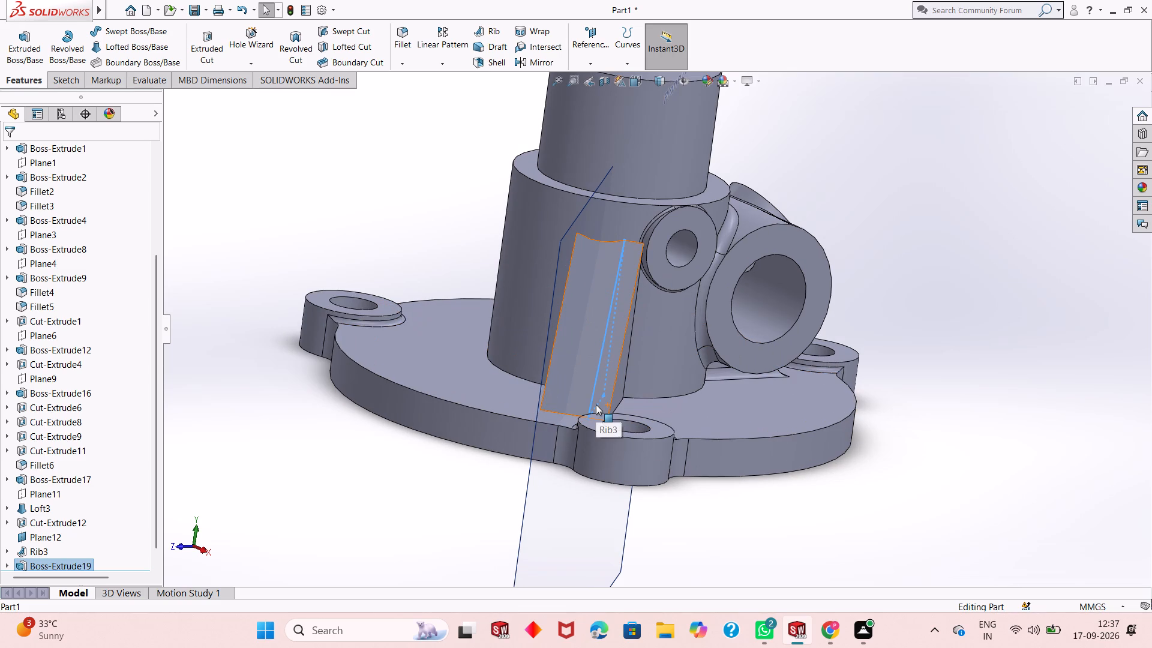
pyautogui.press('Escape')
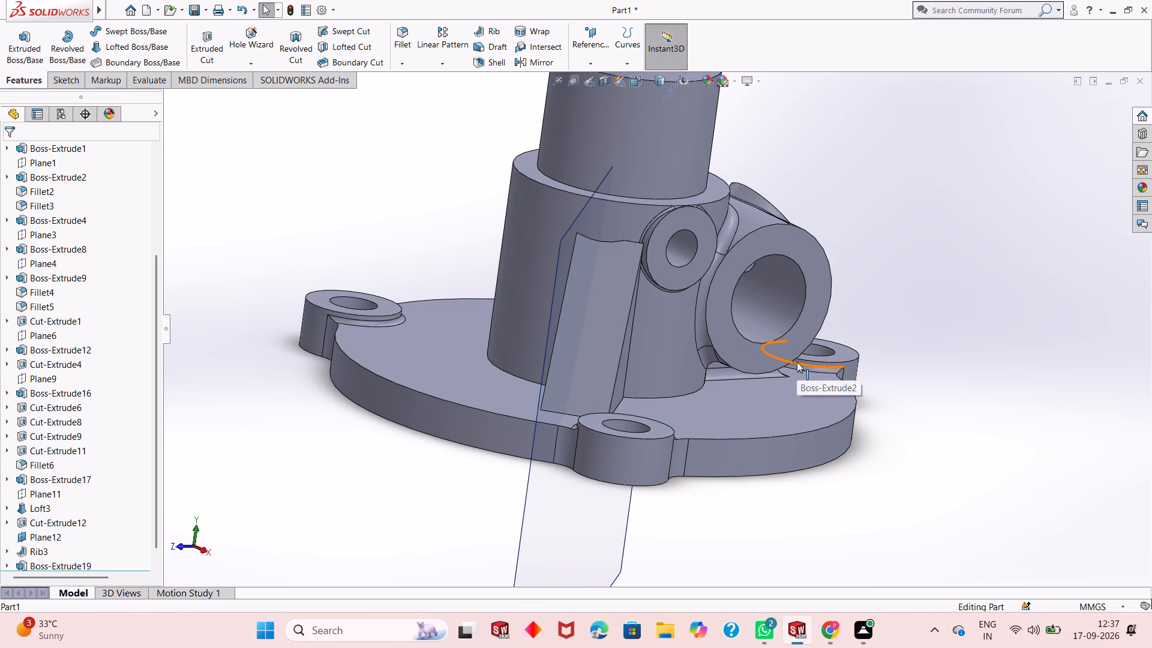
# Undo the rib thickening, the rib with its sketch and plane, and the central bore cut, back into the bore's circle sketch.
pyautogui.hotkey('ctrl', 'z')
pyautogui.hotkey('ctrl', 'z')
pyautogui.hotkey('ctrl', 'z')
pyautogui.hotkey('ctrl', 'z')
pyautogui.hotkey('ctrl', 'z')
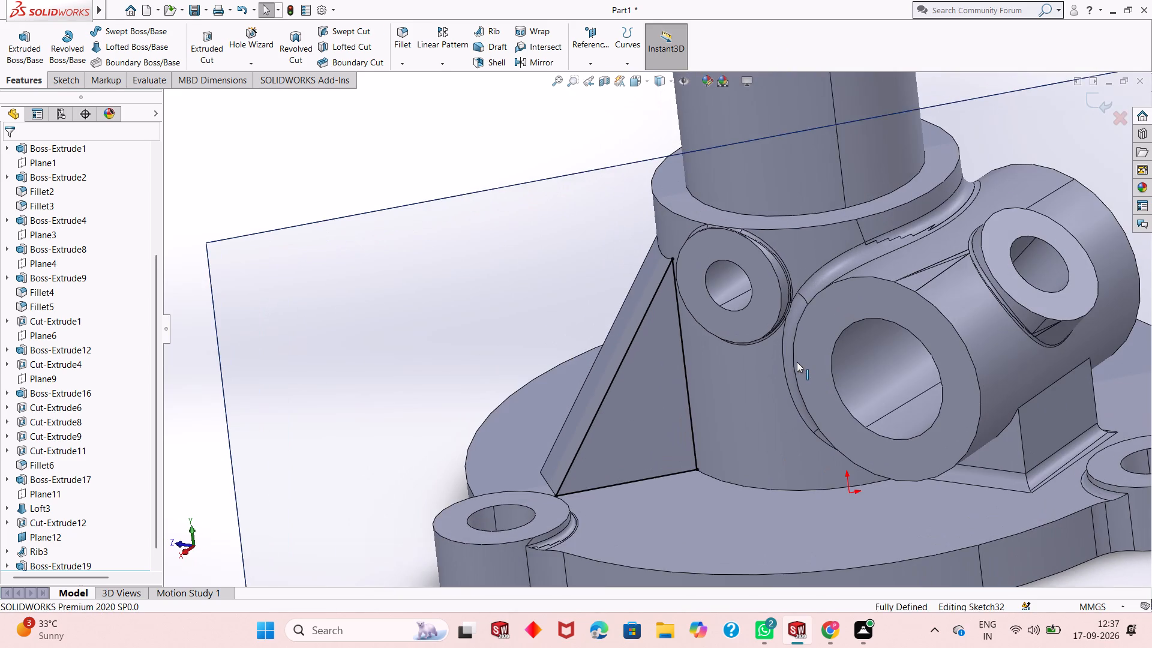
pyautogui.hotkey('ctrl', 'z')
pyautogui.hotkey('ctrl', 'z')
pyautogui.hotkey('ctrl', 'z')
pyautogui.hotkey('ctrl', 'z')
pyautogui.hotkey('ctrl', 'z')
pyautogui.hotkey('ctrl', 'z')
pyautogui.hotkey('ctrl', 'z')
pyautogui.hotkey('ctrl', 'z')
pyautogui.hotkey('ctrl', 'z')
pyautogui.hotkey('ctrl', 'z')
pyautogui.hotkey('ctrl', 'z')
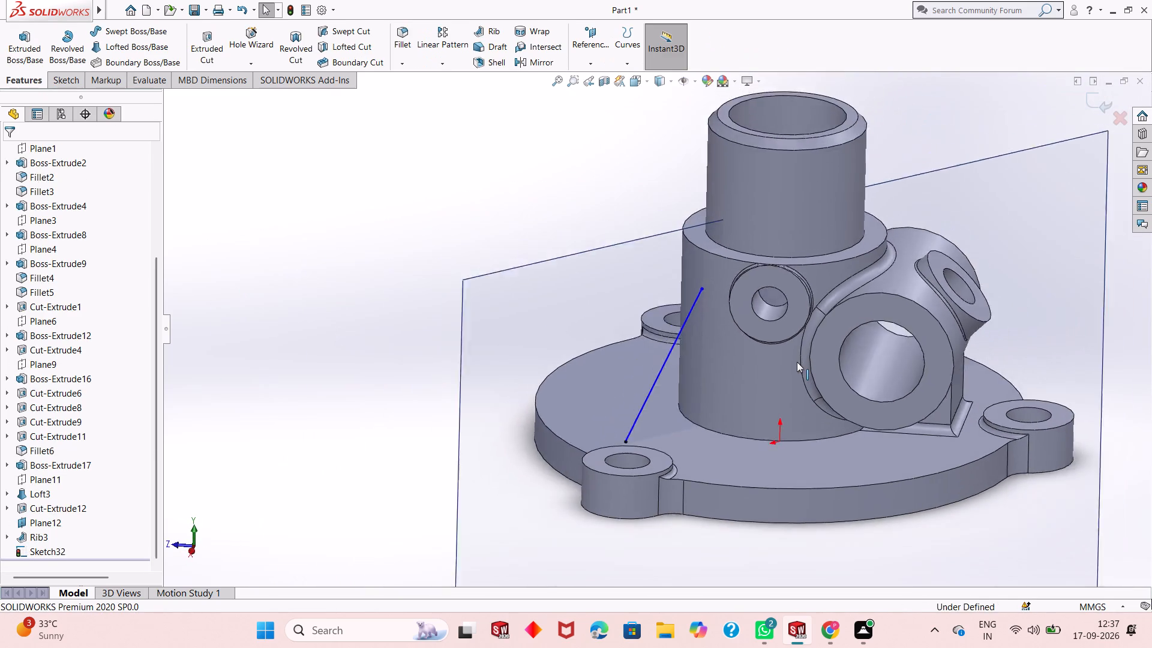
pyautogui.hotkey('ctrl', 'z')
pyautogui.hotkey('ctrl', 'z')
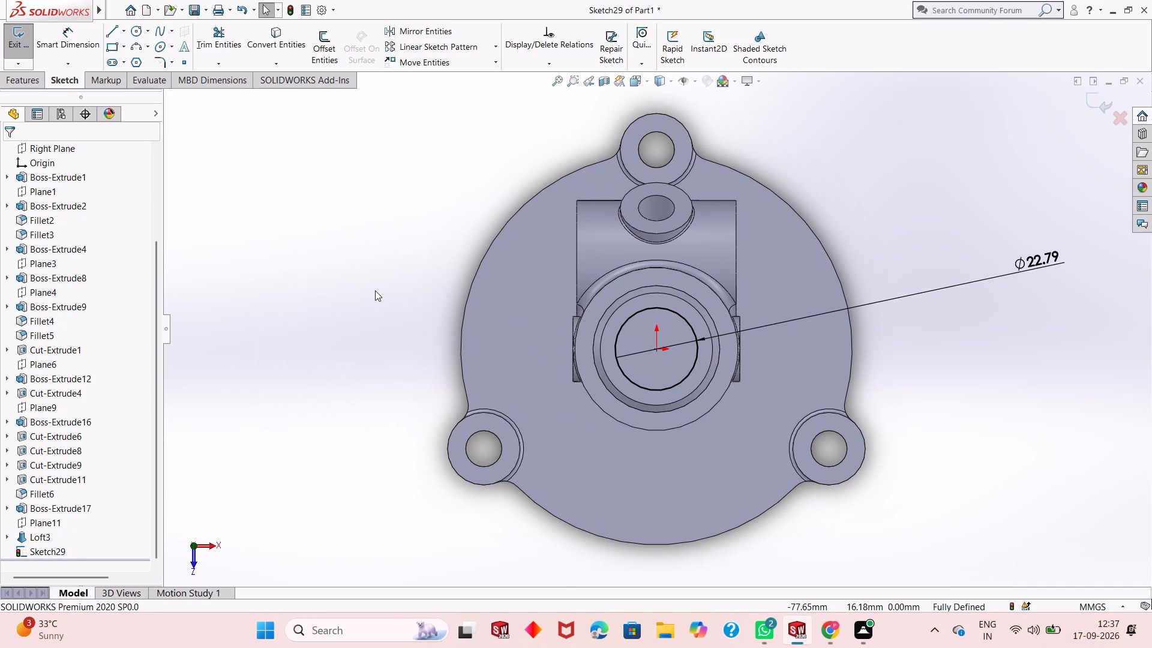
# Redo the bore circle's diameter changes up to 26 mm, staying in the circle's sketch without the rib line.
pyautogui.hotkey('ctrl', 'y')
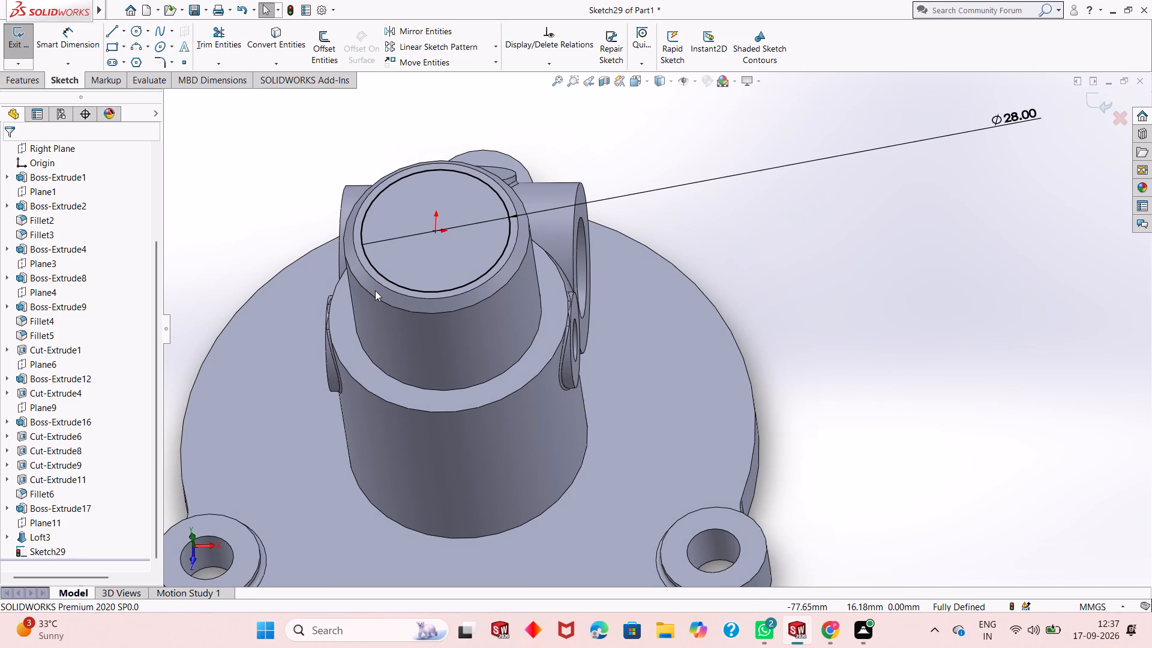
pyautogui.hotkey('ctrl', 'y')
pyautogui.hotkey('ctrl', 'y')
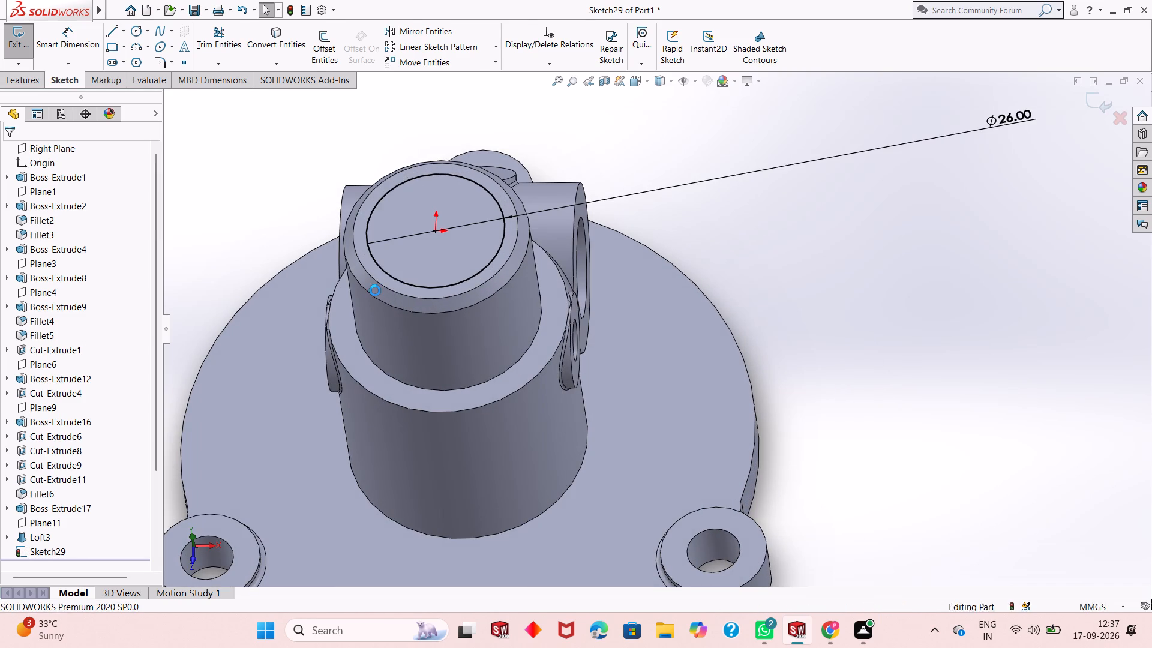
pyautogui.hotkey('ctrl', 'y')
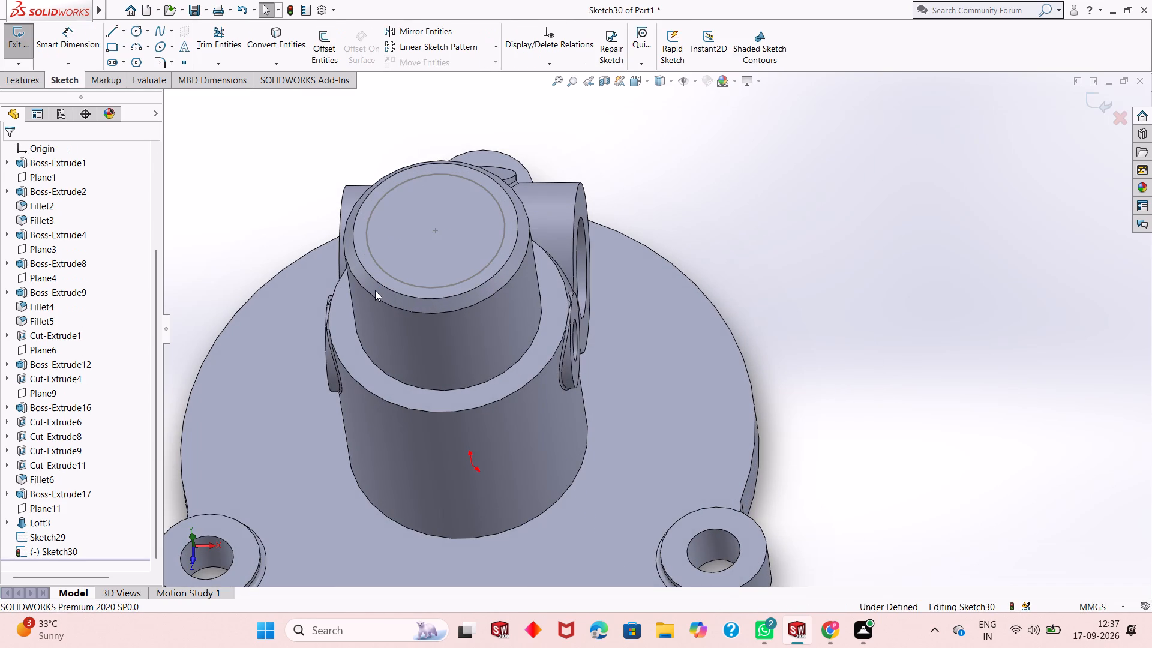
pyautogui.hotkey('ctrl', 'y')
pyautogui.hotkey('ctrl', 'y')
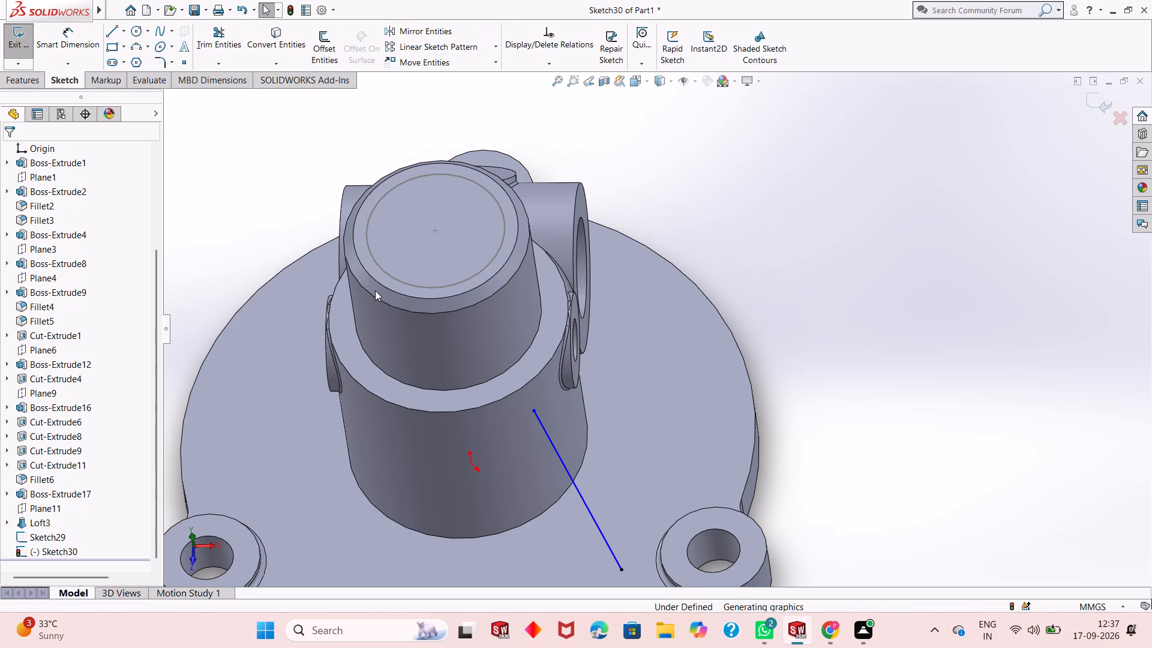
pyautogui.hotkey('ctrl', 'z')
pyautogui.hotkey('ctrl', 'z')
pyautogui.hotkey('ctrl', 'z')
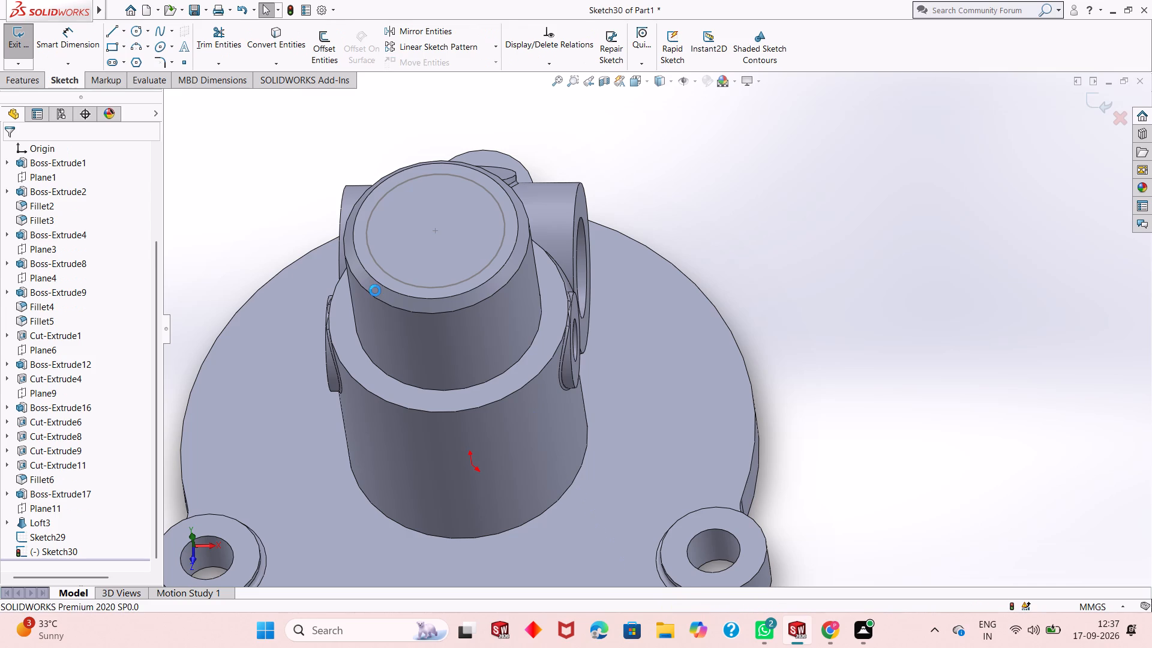
pyautogui.hotkey('ctrl', 'z')
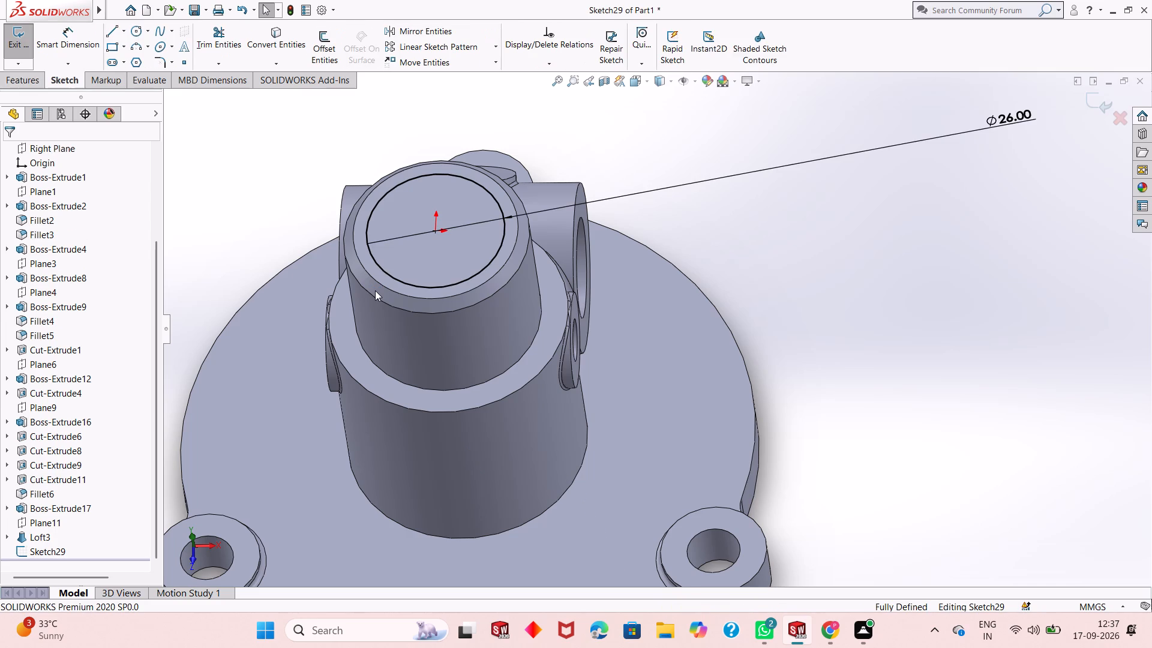
# Cut the 26 mm circle blind 68 mm deep into the top of the housing cylinder.
pyautogui.scroll(3, 457, 225)
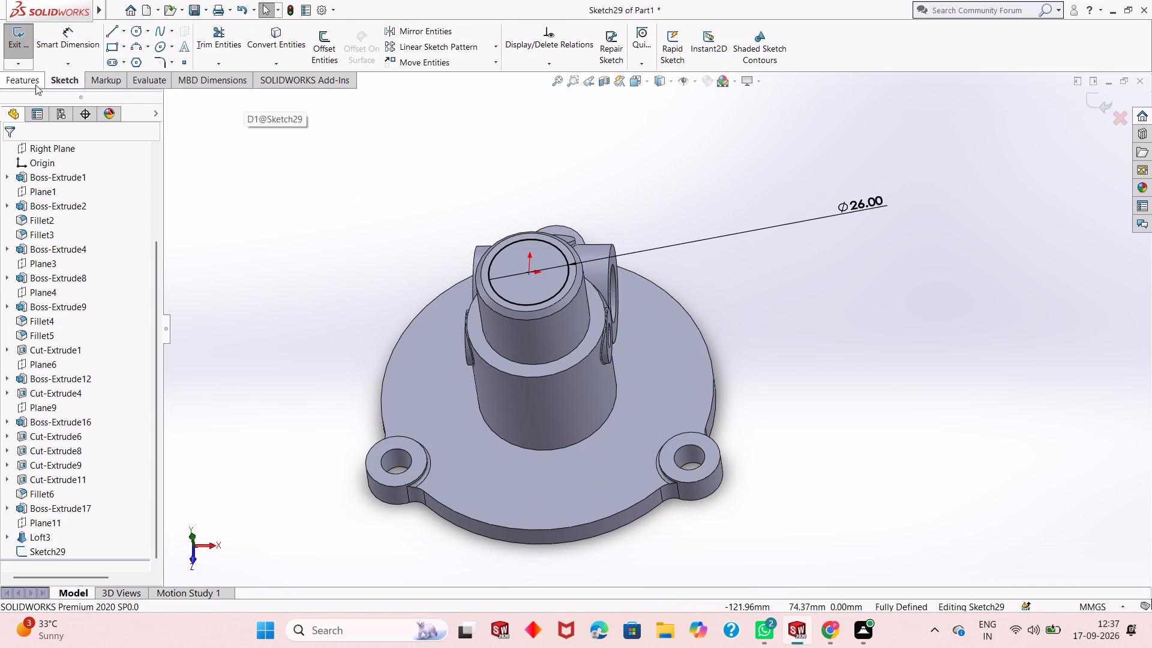
pyautogui.click(31, 82)
pyautogui.click(224, 52)
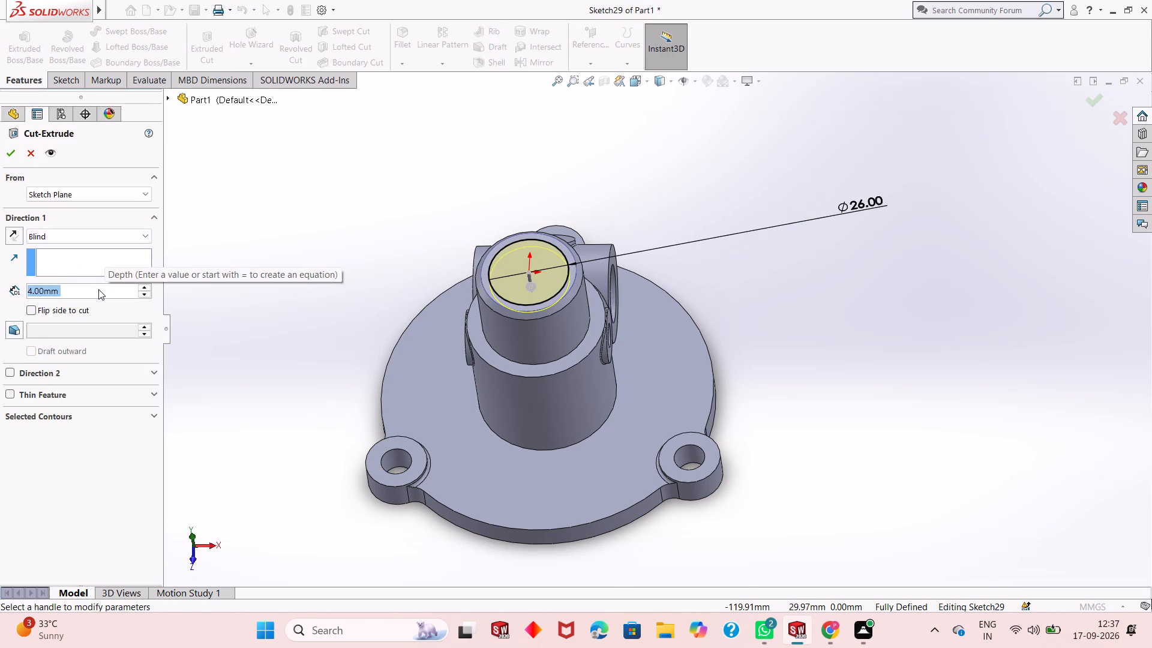
pyautogui.write('62')
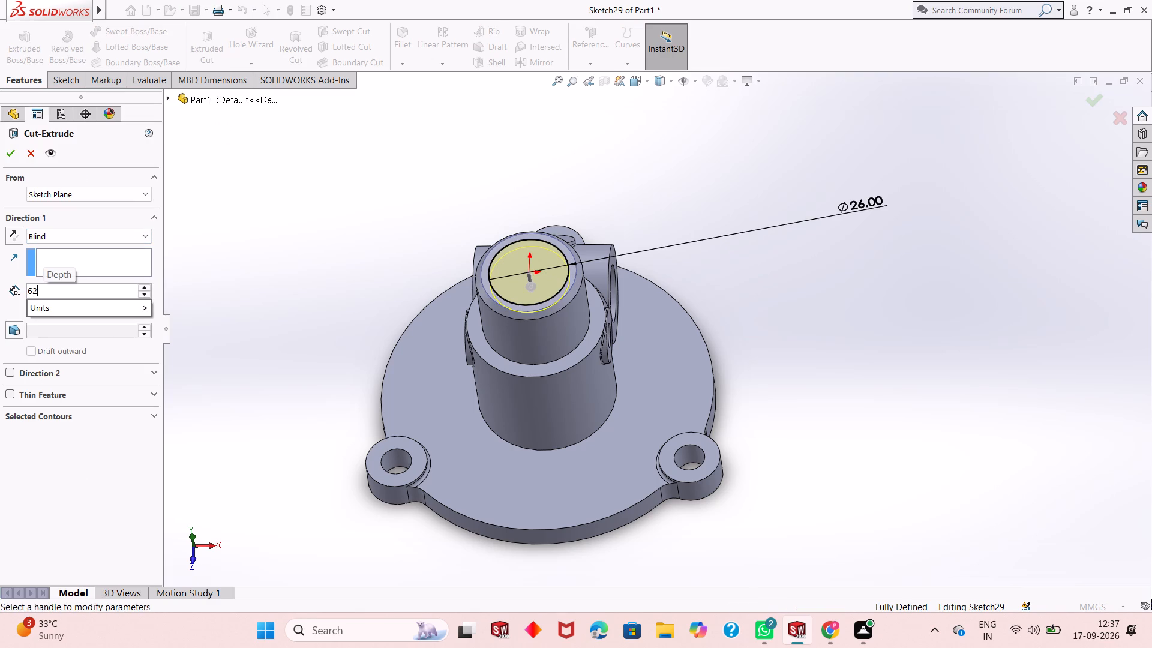
pyautogui.press('BackSpace')
pyautogui.press('8')
pyautogui.press('Return')
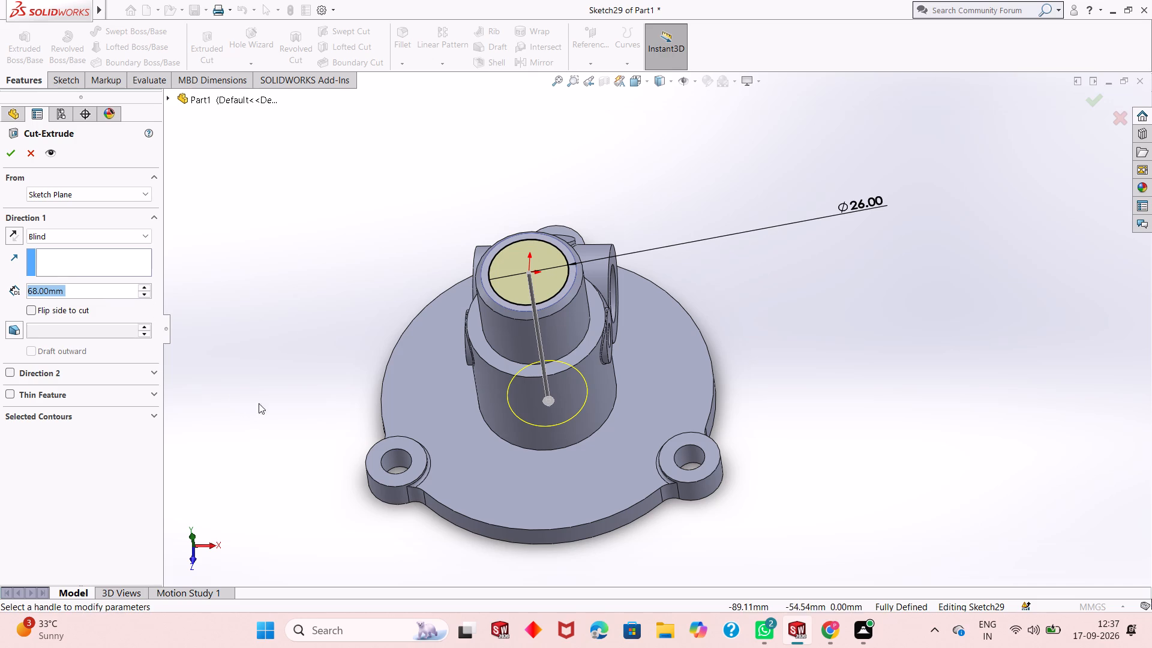
pyautogui.click(5, 148)
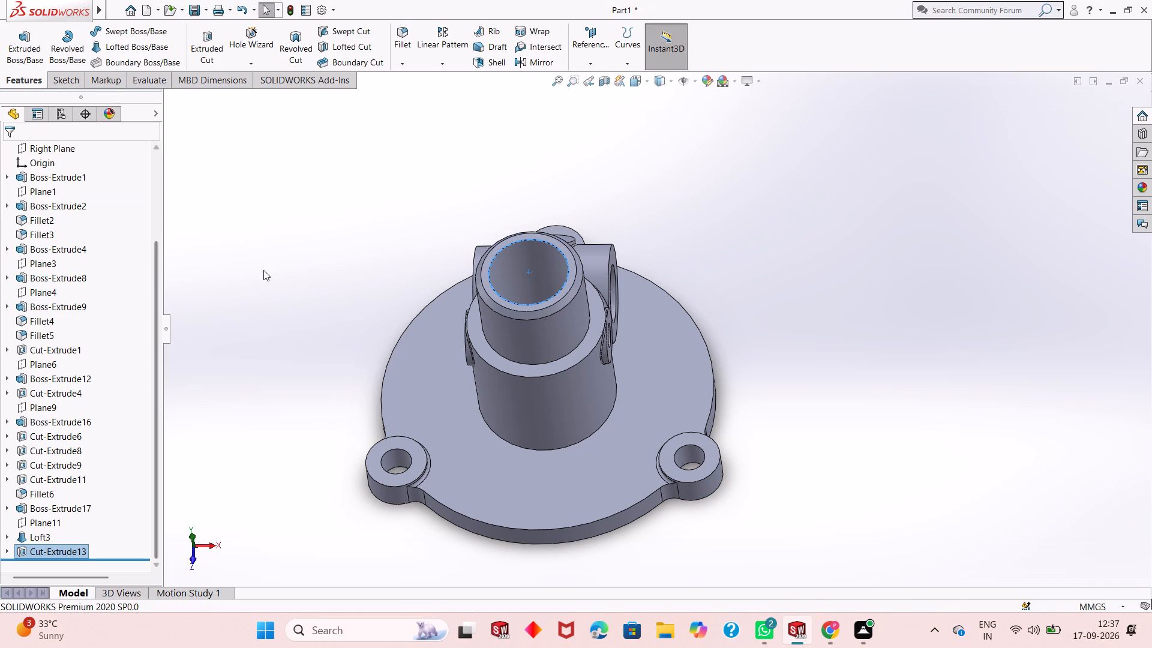
pyautogui.click(281, 276)
# Examine the bored housing, its side bosses and the flange from several sides.
pyautogui.moveTo(584, 407); pyautogui.dragTo(599, 244, button='middle')
pyautogui.scroll(1, 584, 407)
pyautogui.scroll(-3, 622, 323)
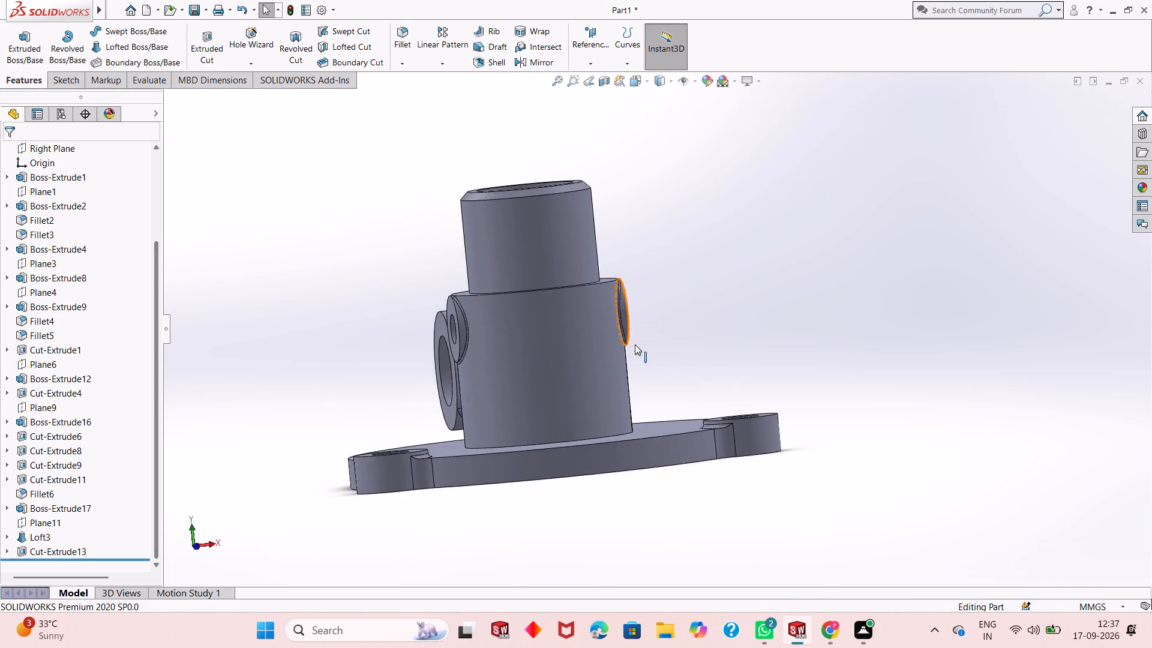
pyautogui.moveTo(633, 344); pyautogui.dragTo(601, 397, button='middle')
pyautogui.scroll(3, 571, 373)
pyautogui.moveTo(724, 355); pyautogui.dragTo(631, 417, button='middle')
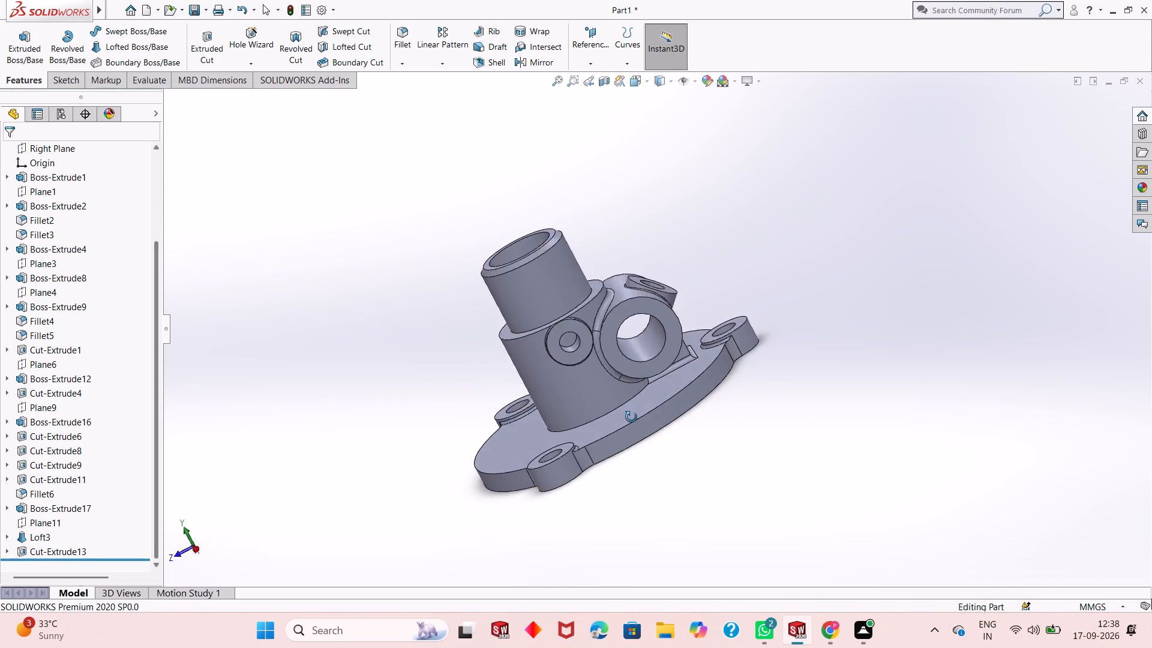
pyautogui.moveTo(631, 417); pyautogui.dragTo(689, 421, button='middle')
pyautogui.scroll(1, 689, 421)
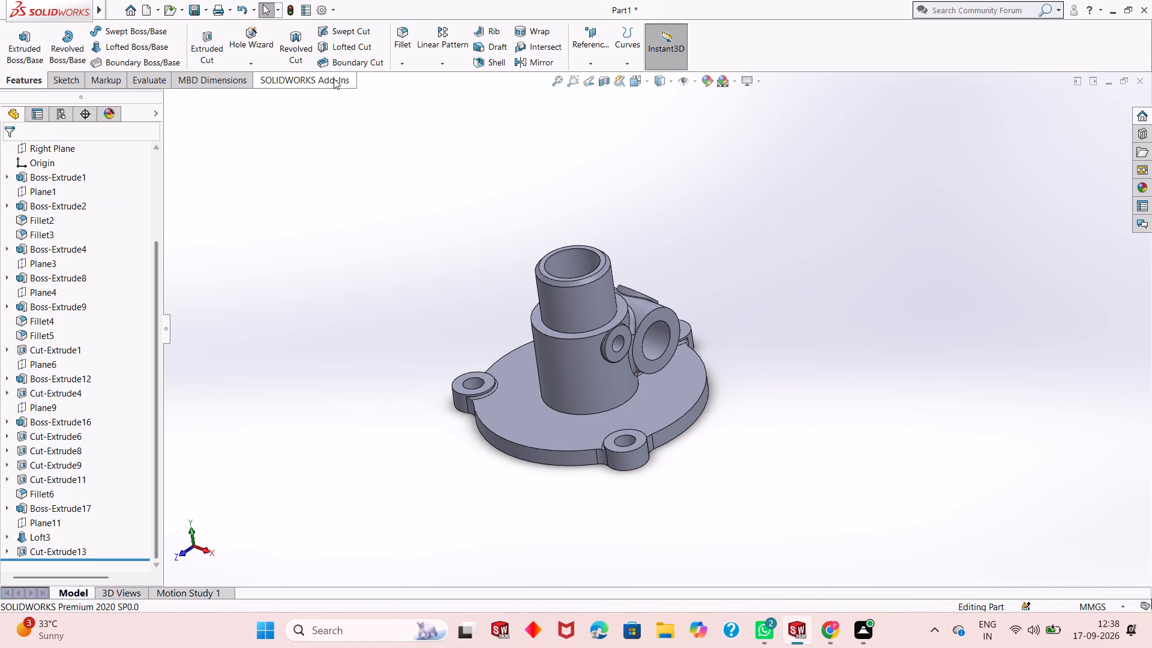
# Create a reference plane offset 8 mm above the Top Plane.
pyautogui.click(598, 59)
pyautogui.click(600, 73)
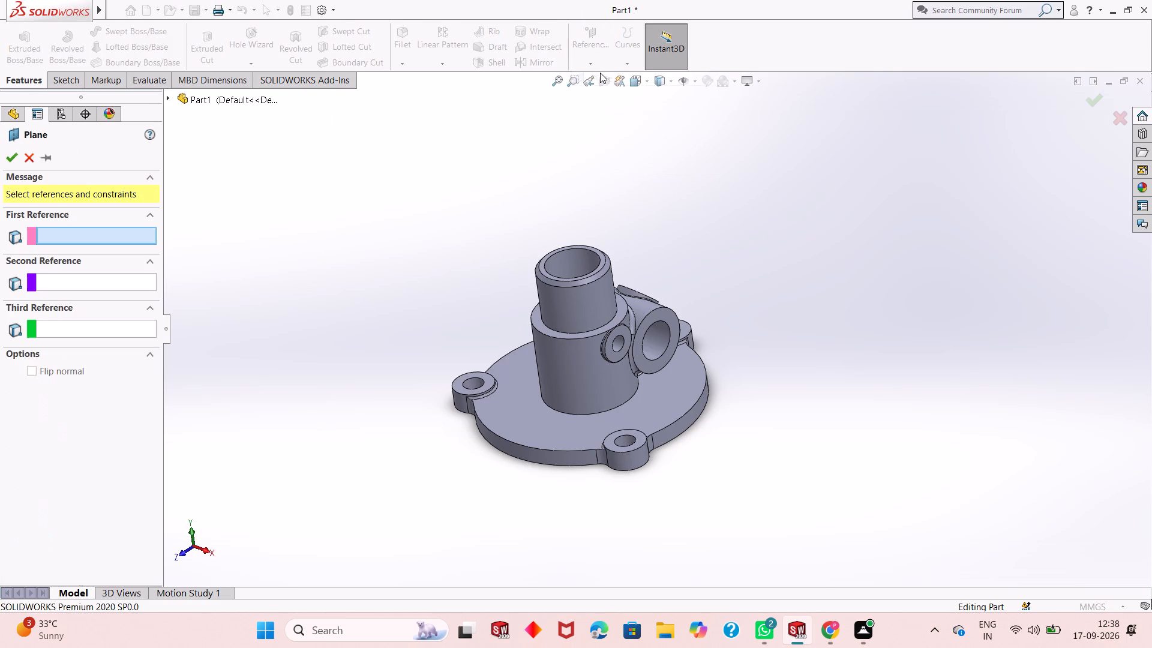
pyautogui.click(211, 104)
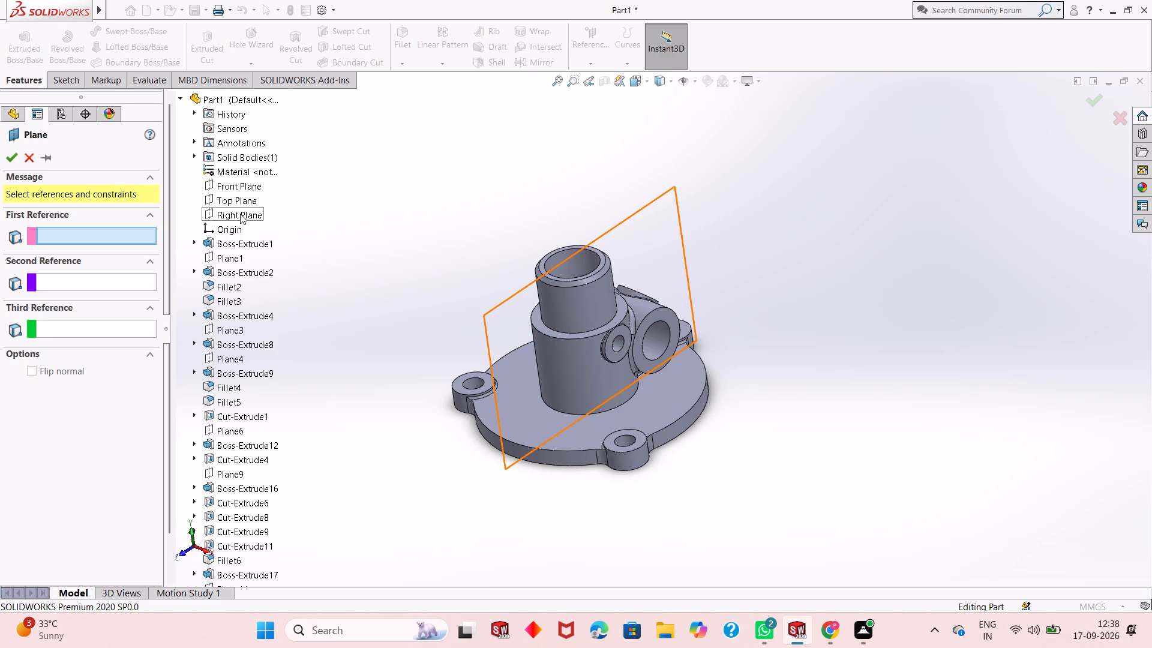
pyautogui.click(242, 202)
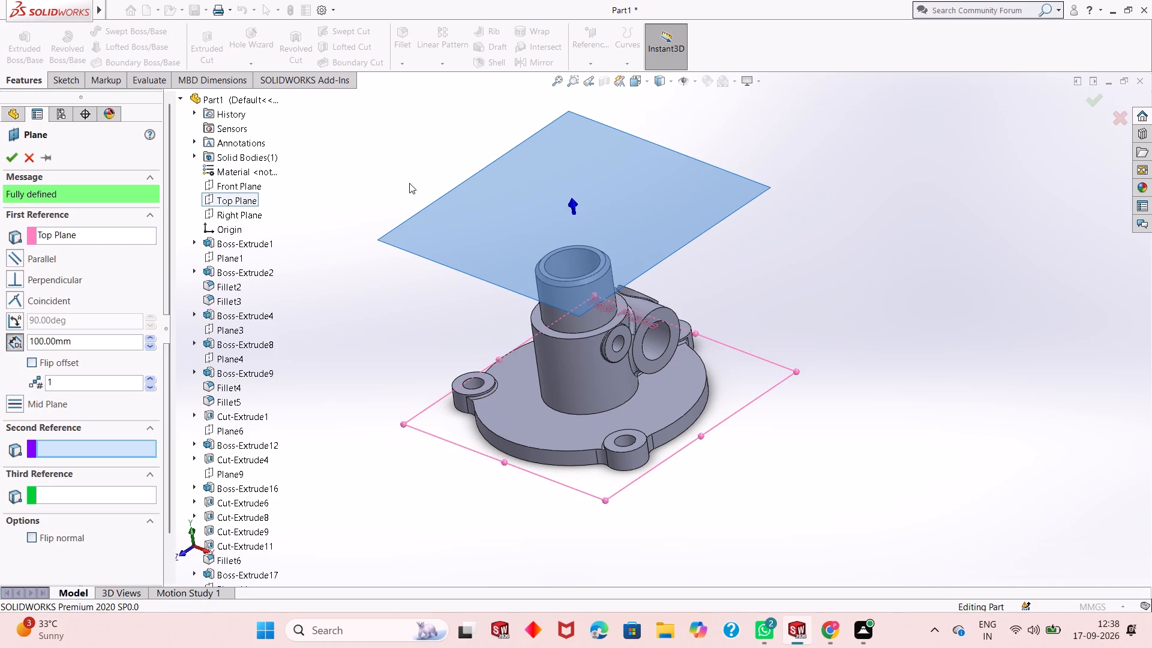
pyautogui.doubleClick(107, 335)
pyautogui.press('8')
pyautogui.press('Return')
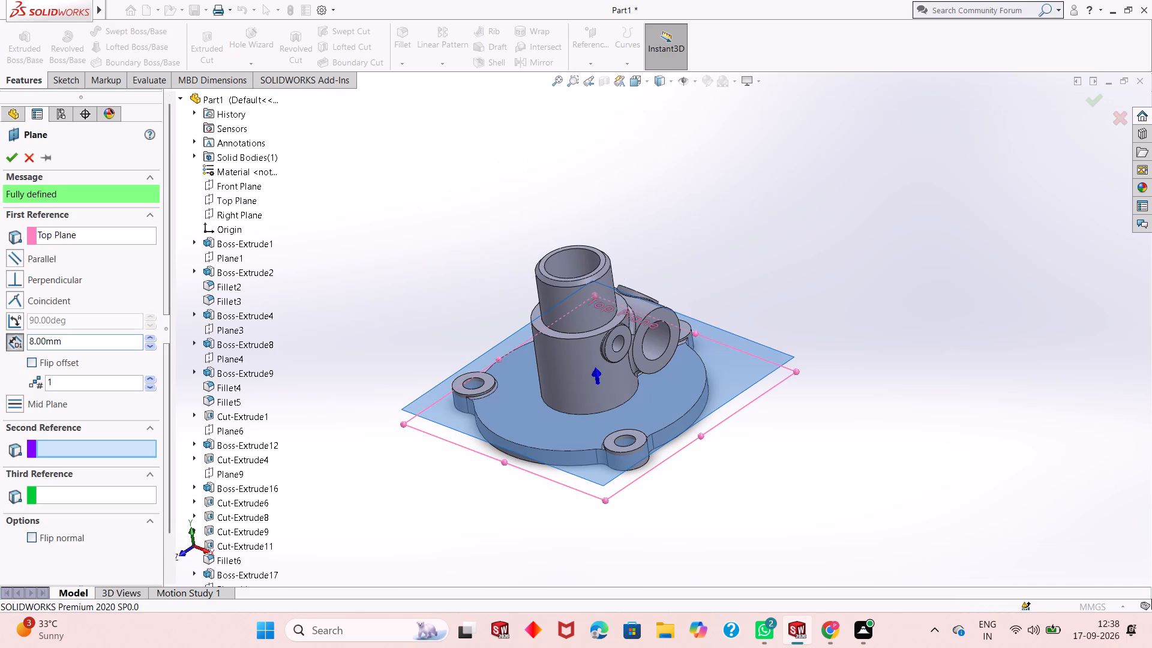
pyautogui.click(9, 158)
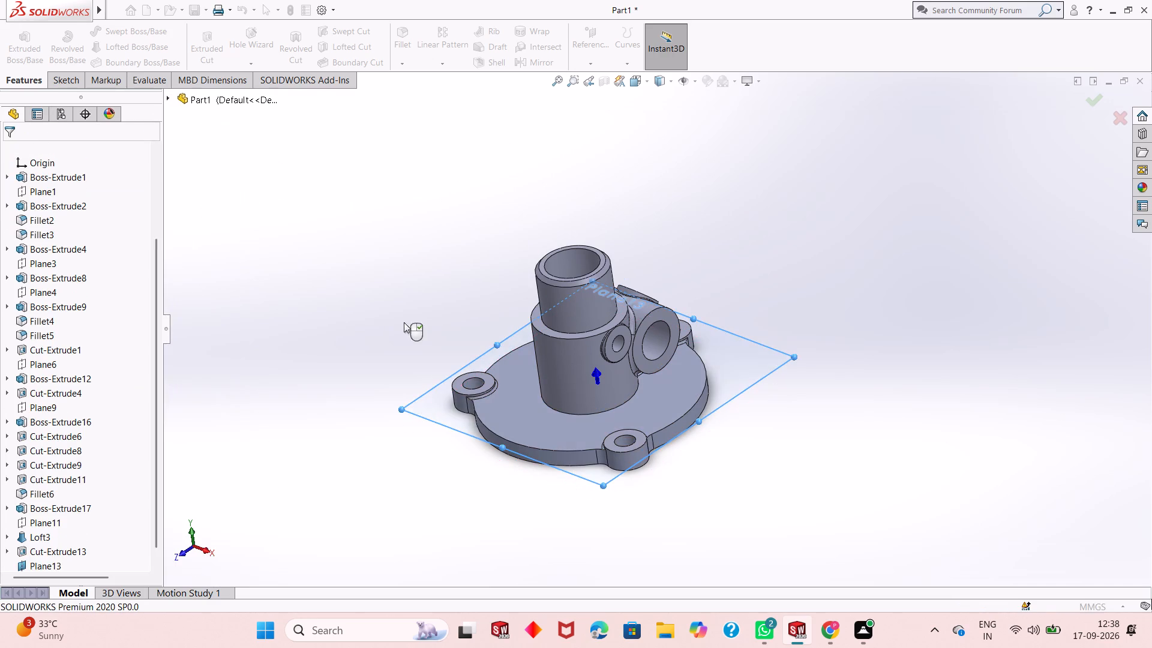
# Open a new sketch on the plane offset 8 mm from the Top Plane, viewed straight on.
pyautogui.scroll(1, 514, 338)
pyautogui.moveTo(514, 338); pyautogui.dragTo(530, 382, button='middle')
pyautogui.click(552, 286)
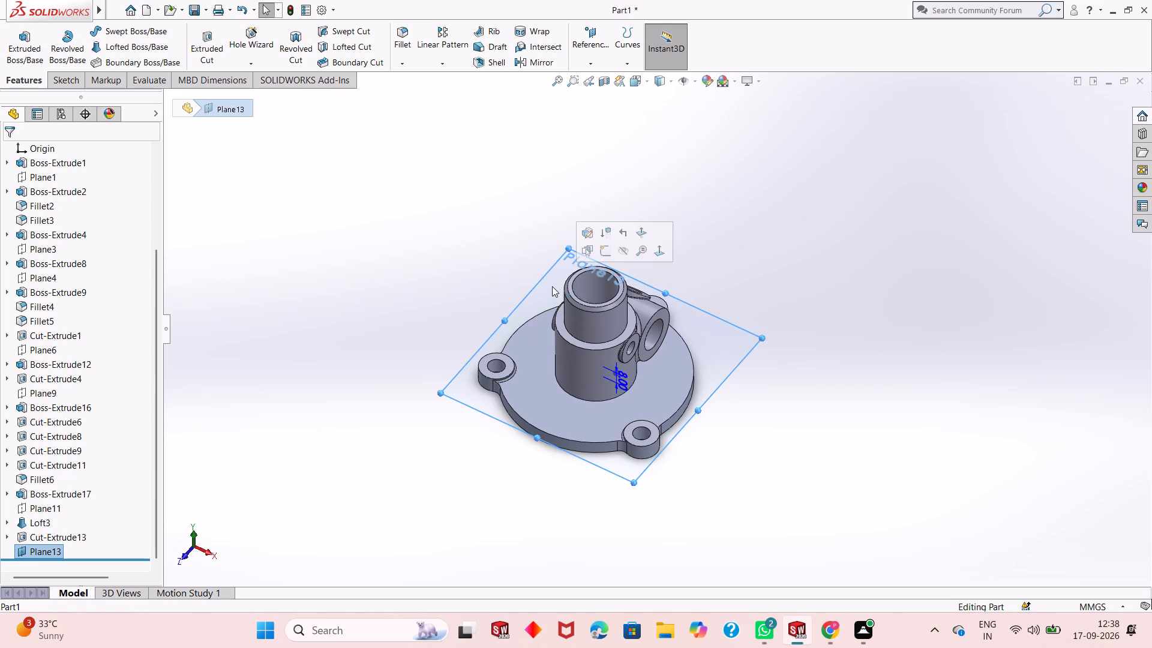
pyautogui.click(610, 258)
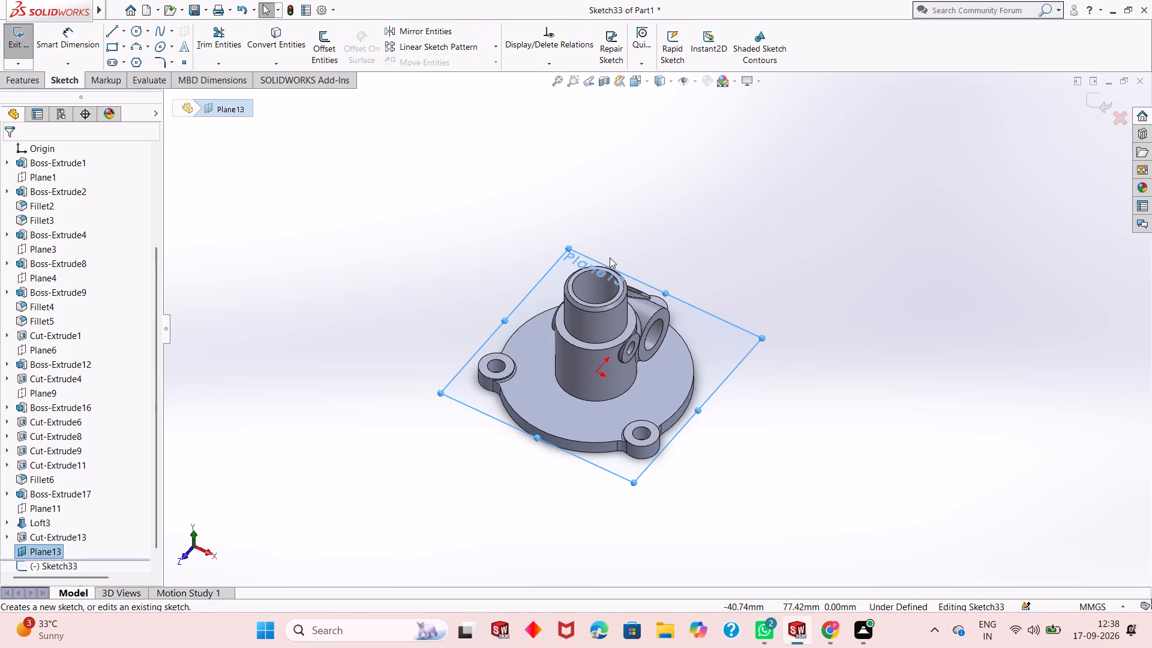
pyautogui.hotkey('ctrl', '8')
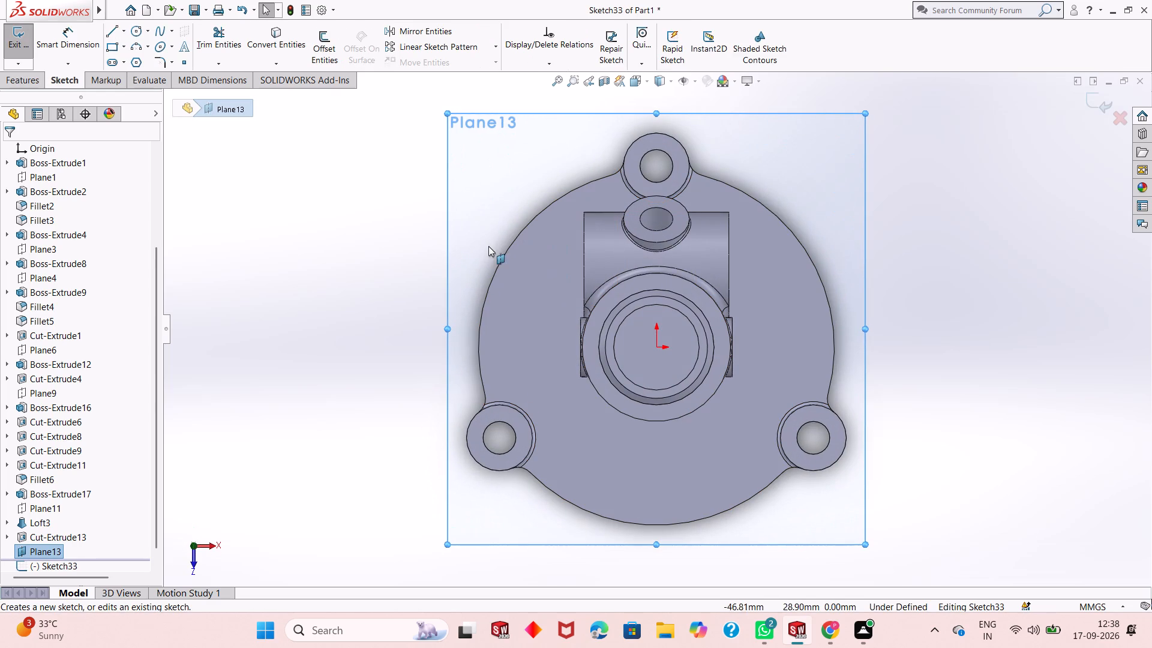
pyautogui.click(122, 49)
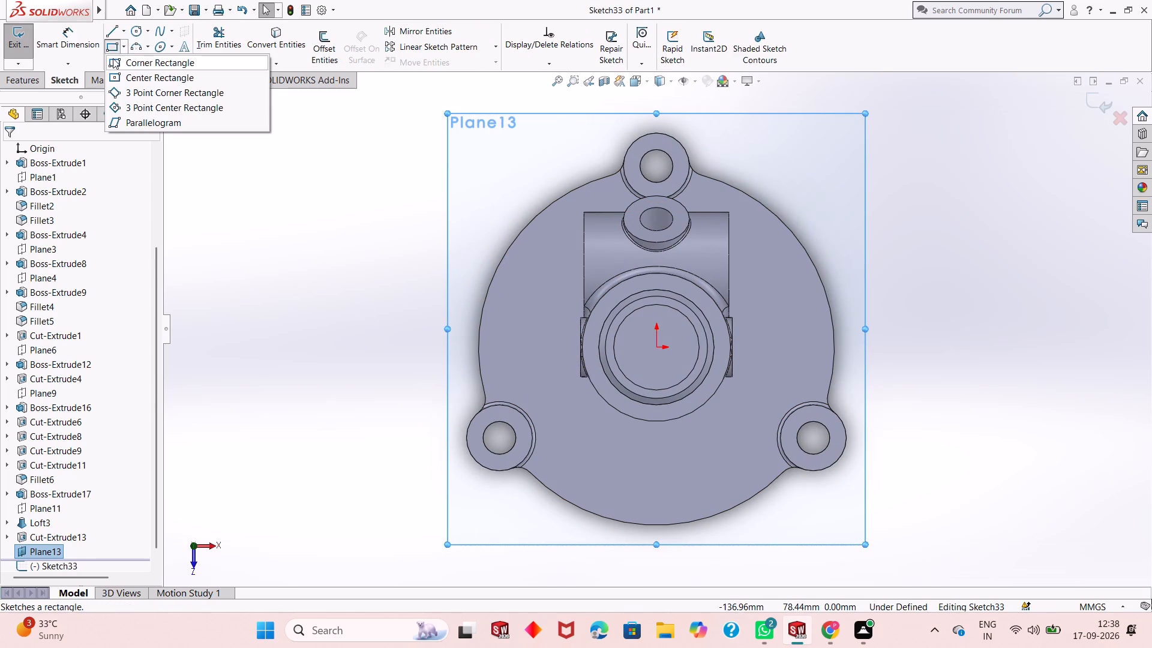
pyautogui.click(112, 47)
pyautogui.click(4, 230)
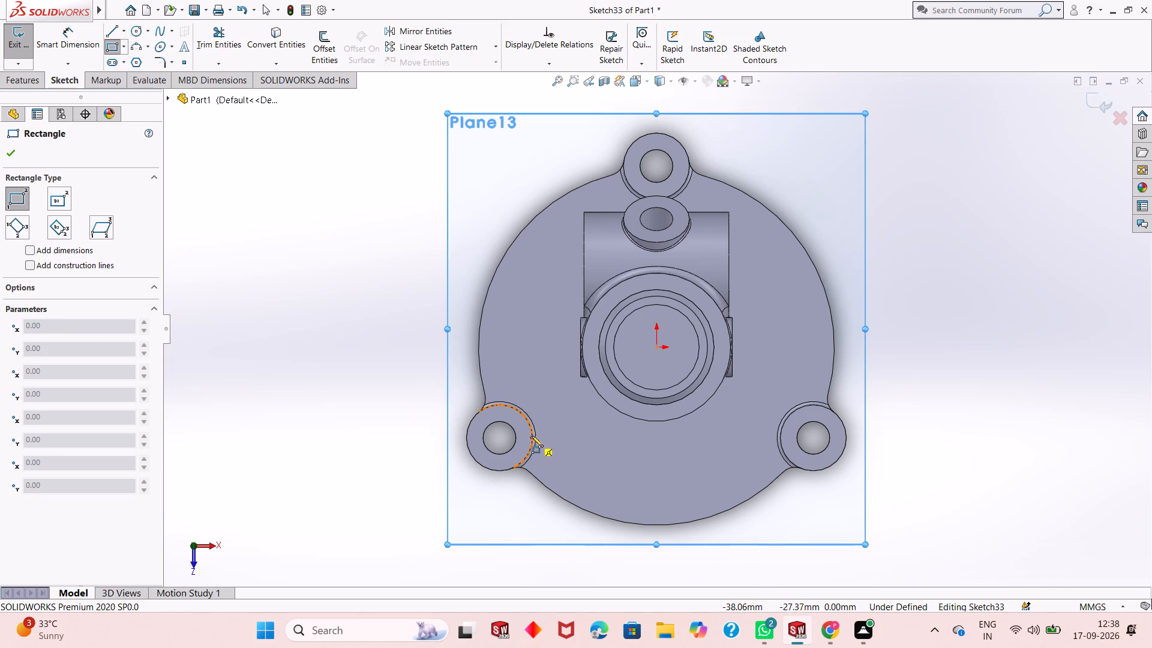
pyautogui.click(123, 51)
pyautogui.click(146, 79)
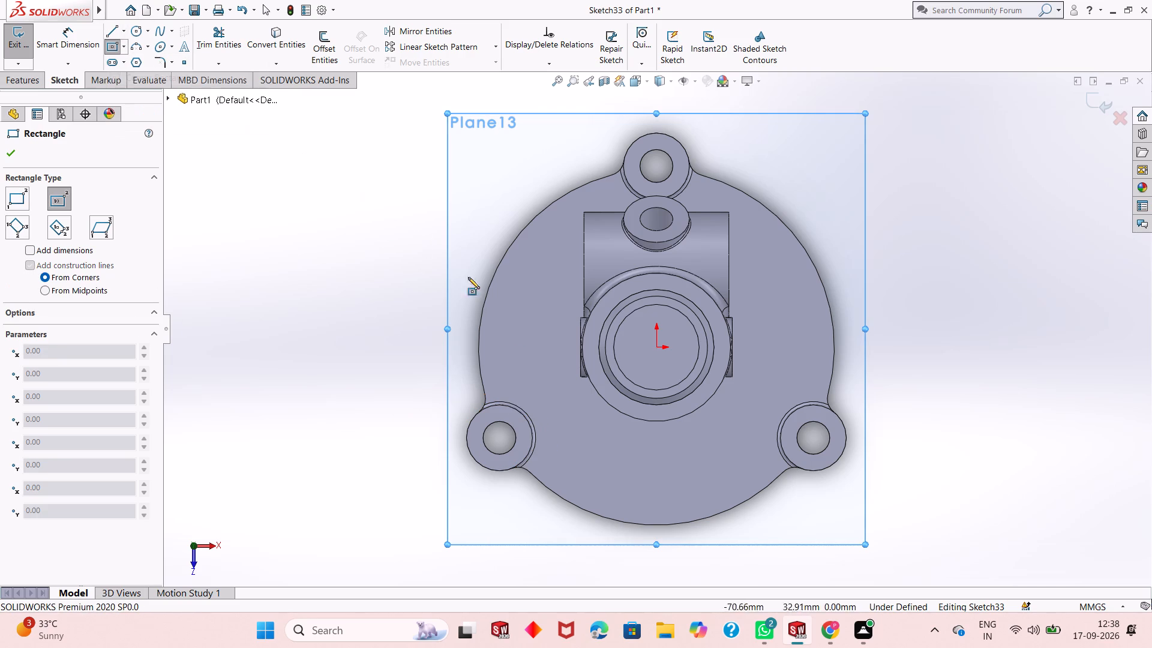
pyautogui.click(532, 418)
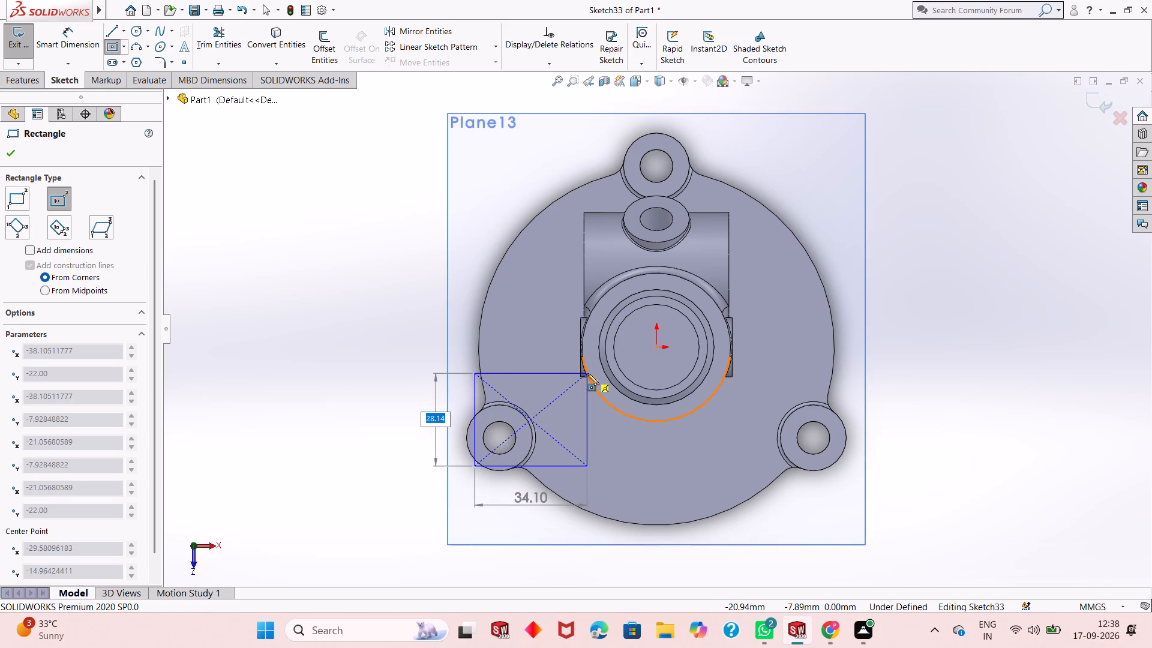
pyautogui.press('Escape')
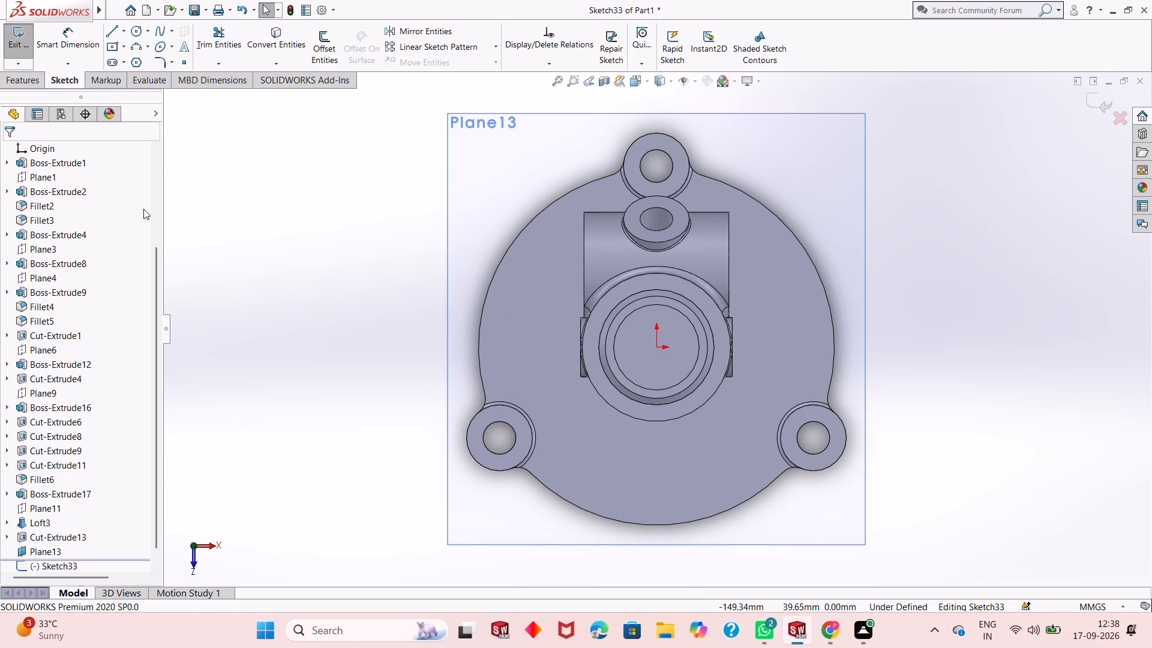
# Sketch a three-point corner rectangle, about 23 mm by 10.7 mm, running from the lower-left flange lug to the central cylinder.
pyautogui.click(126, 47)
pyautogui.click(109, 46)
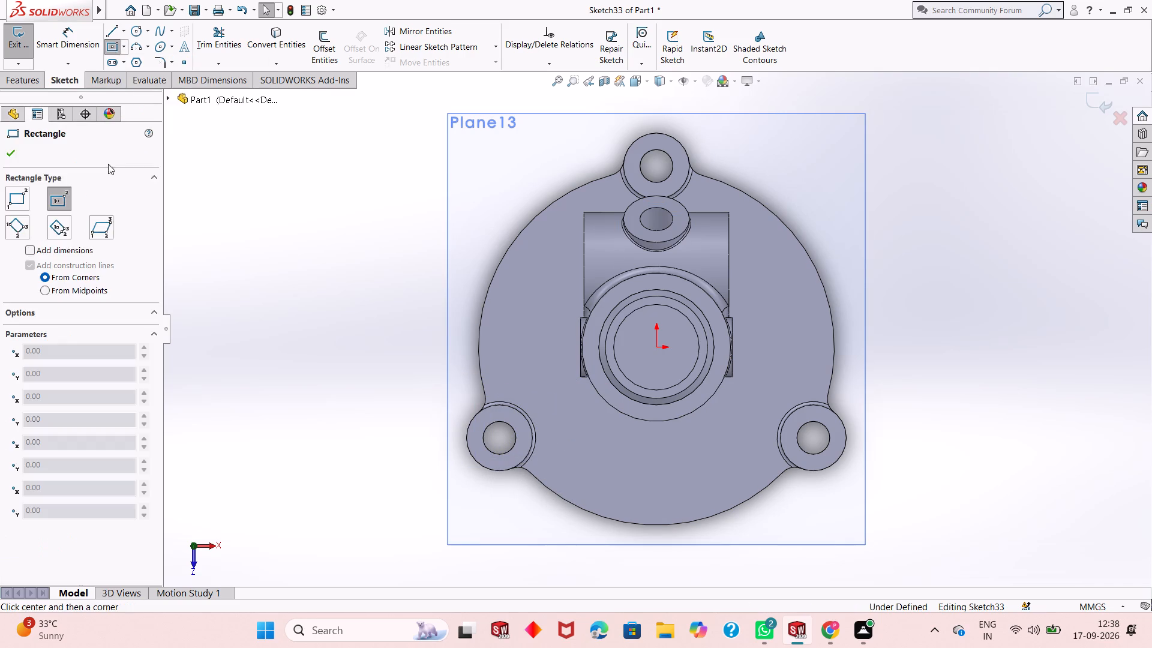
pyautogui.click(26, 232)
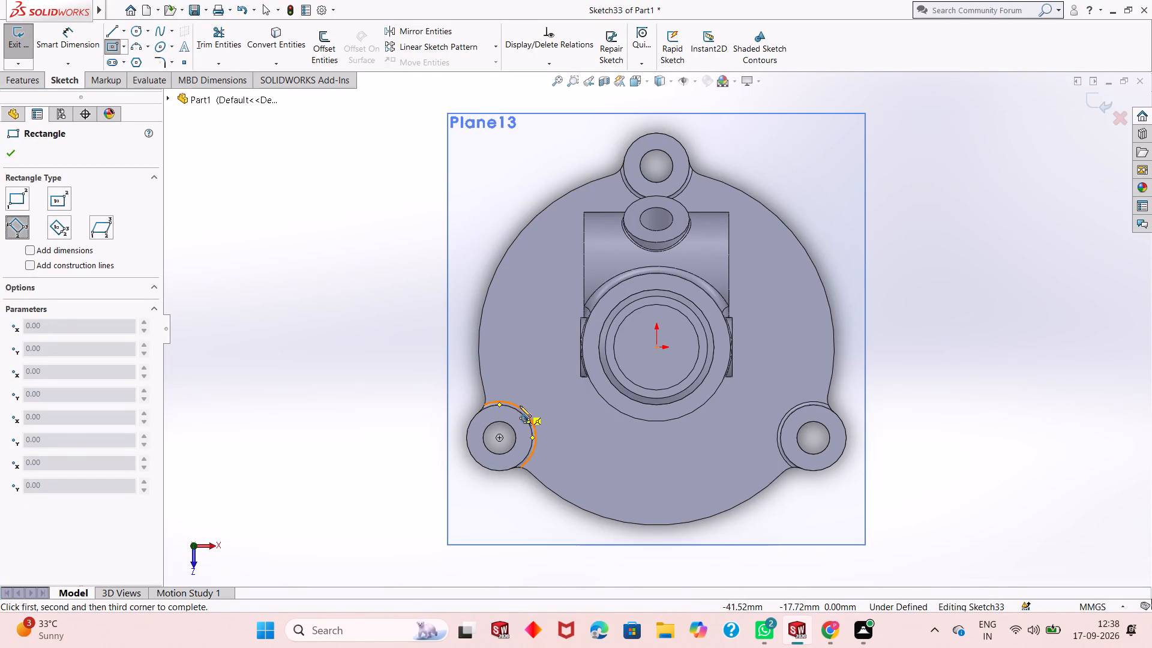
pyautogui.click(520, 406)
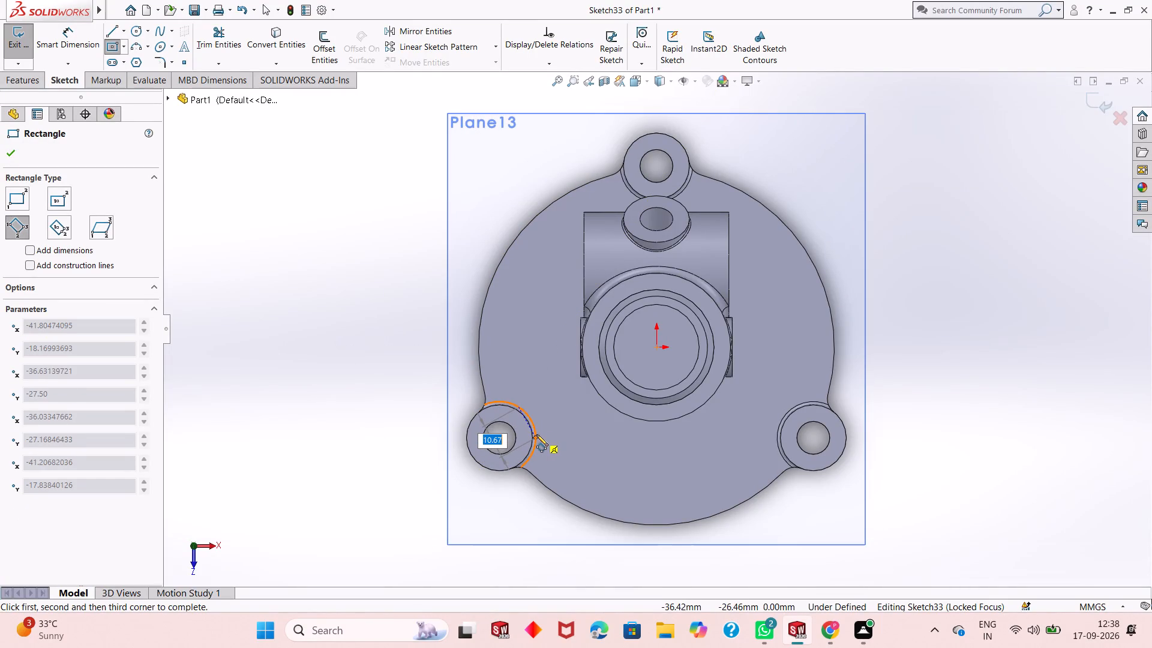
pyautogui.click(536, 434)
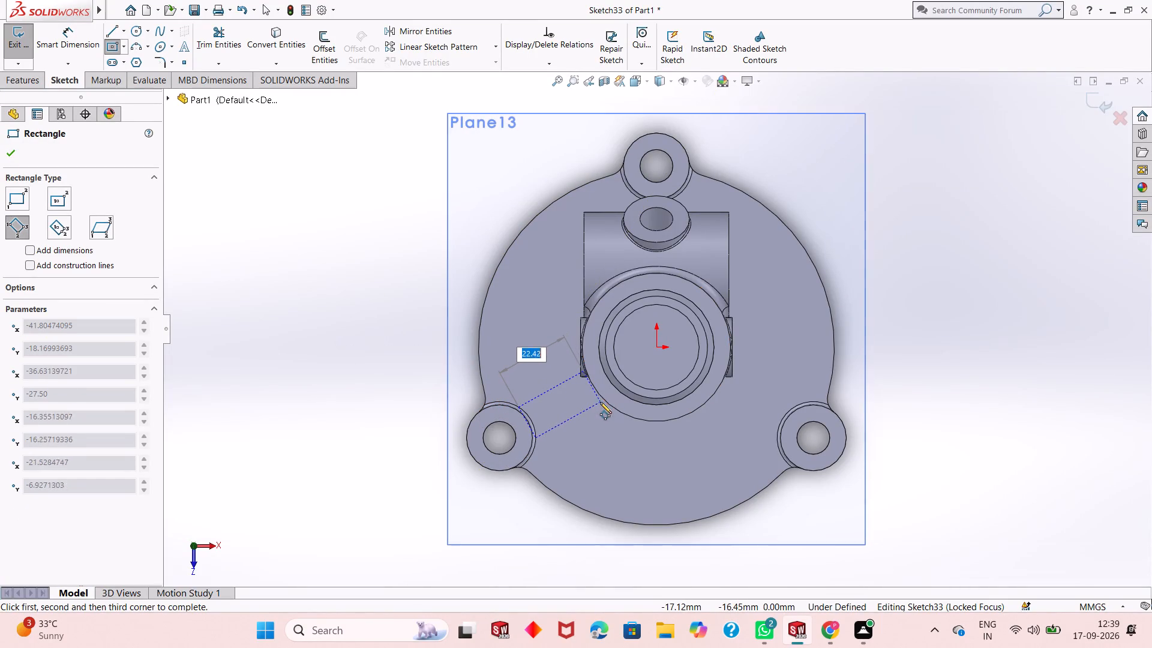
pyautogui.click(601, 400)
pyautogui.rightClick(601, 400)
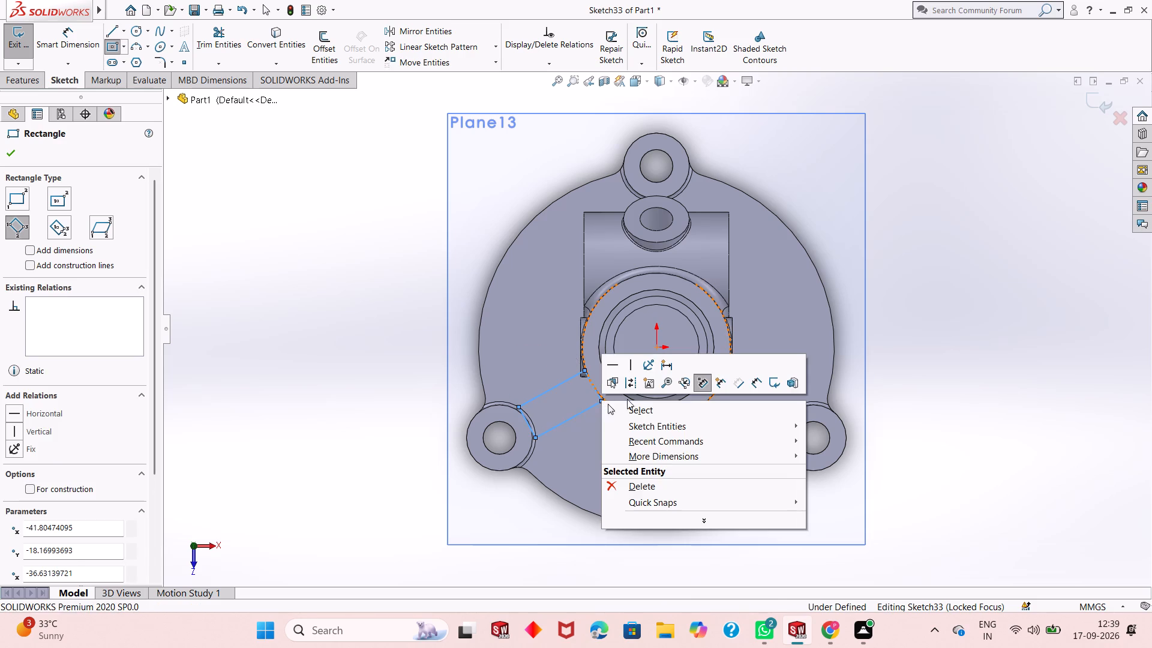
pyautogui.click(639, 406)
# Examine the rectangle's placement between the lug and the cylinder from several sides, ending with the straight-on sketch view.
pyautogui.moveTo(597, 425); pyautogui.dragTo(615, 302, button='middle')
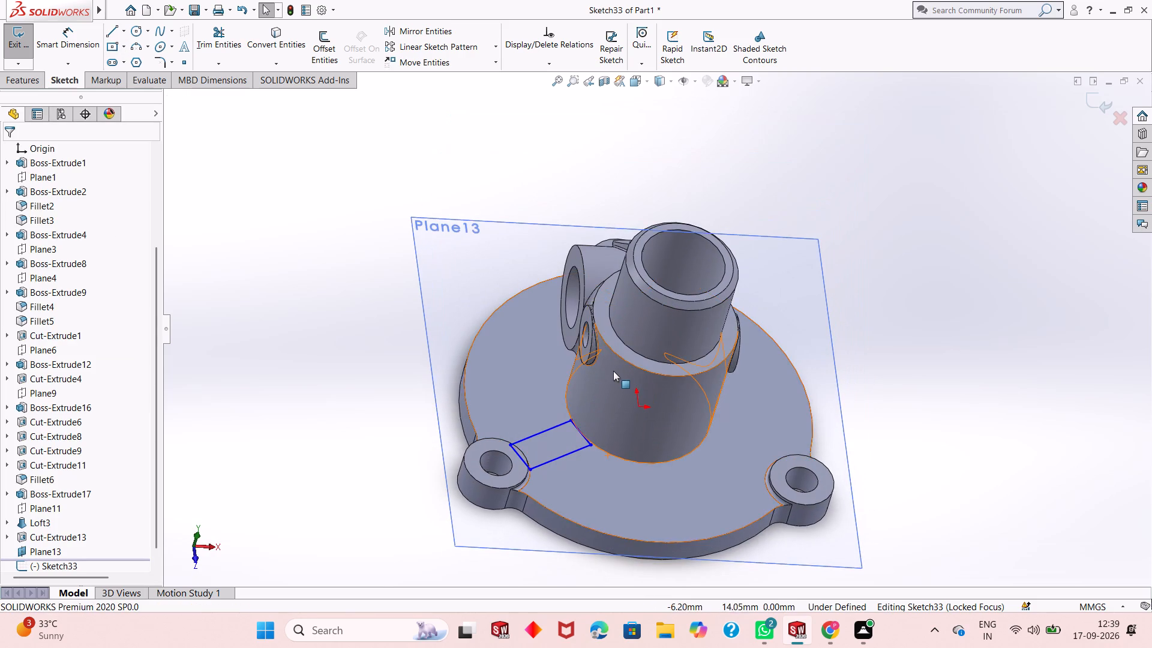
pyautogui.scroll(-2, 613, 371)
pyautogui.scroll(1, 613, 416)
pyautogui.moveTo(613, 416); pyautogui.dragTo(680, 300, button='middle')
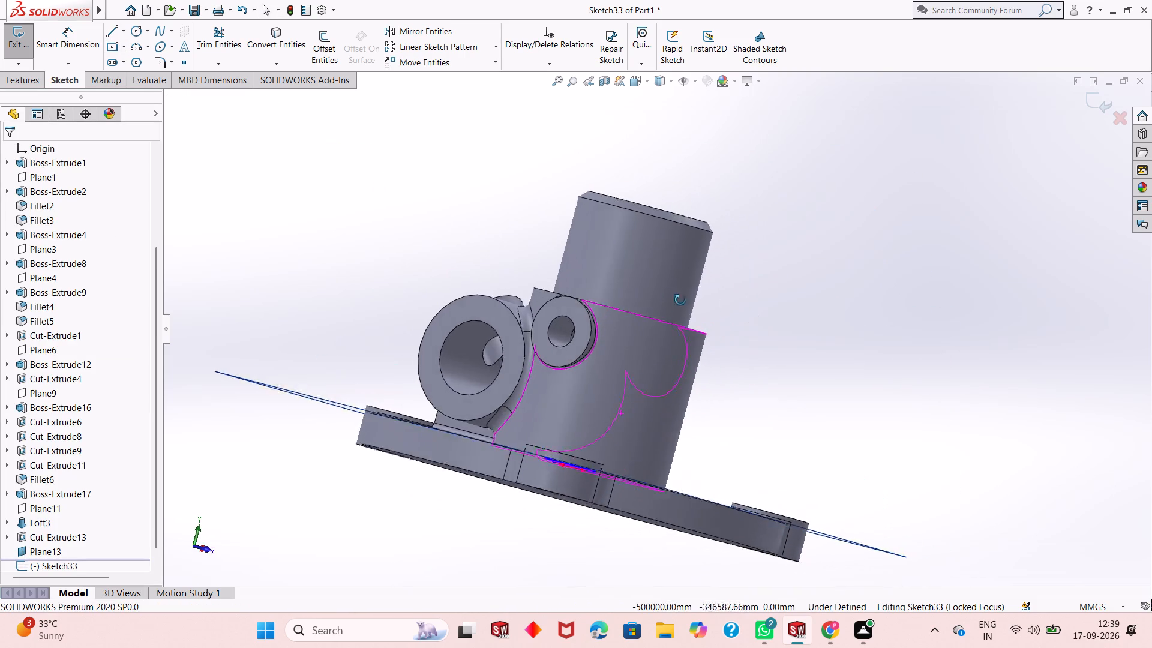
pyautogui.moveTo(680, 300); pyautogui.dragTo(647, 551, button='middle')
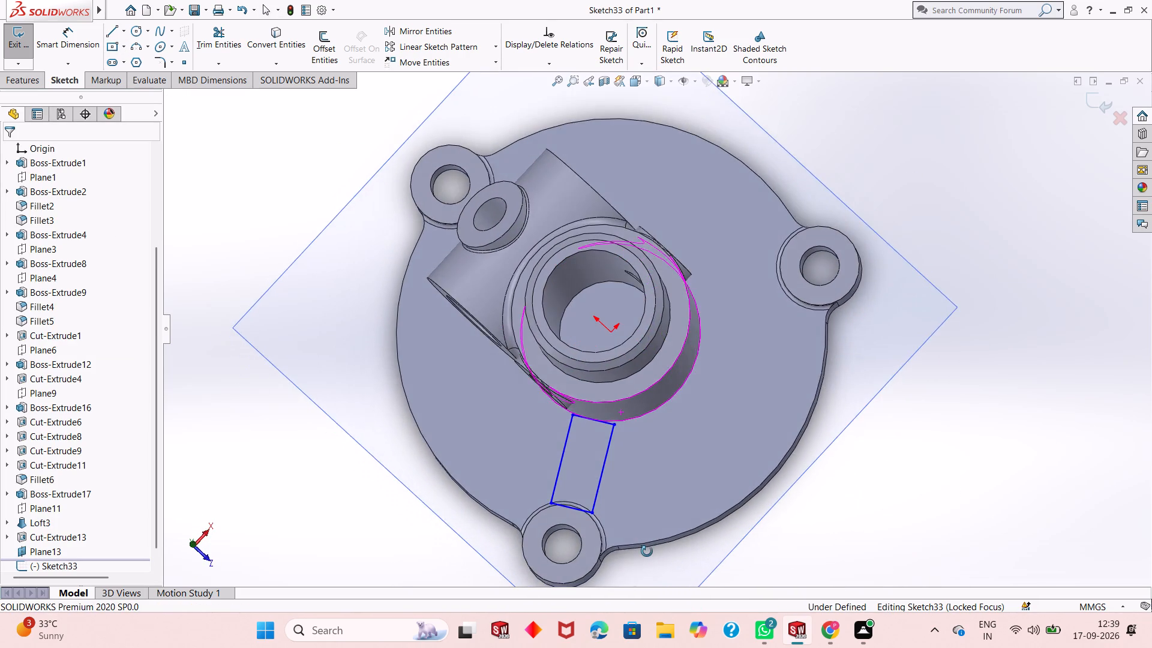
pyautogui.moveTo(647, 551); pyautogui.dragTo(651, 438, button='middle')
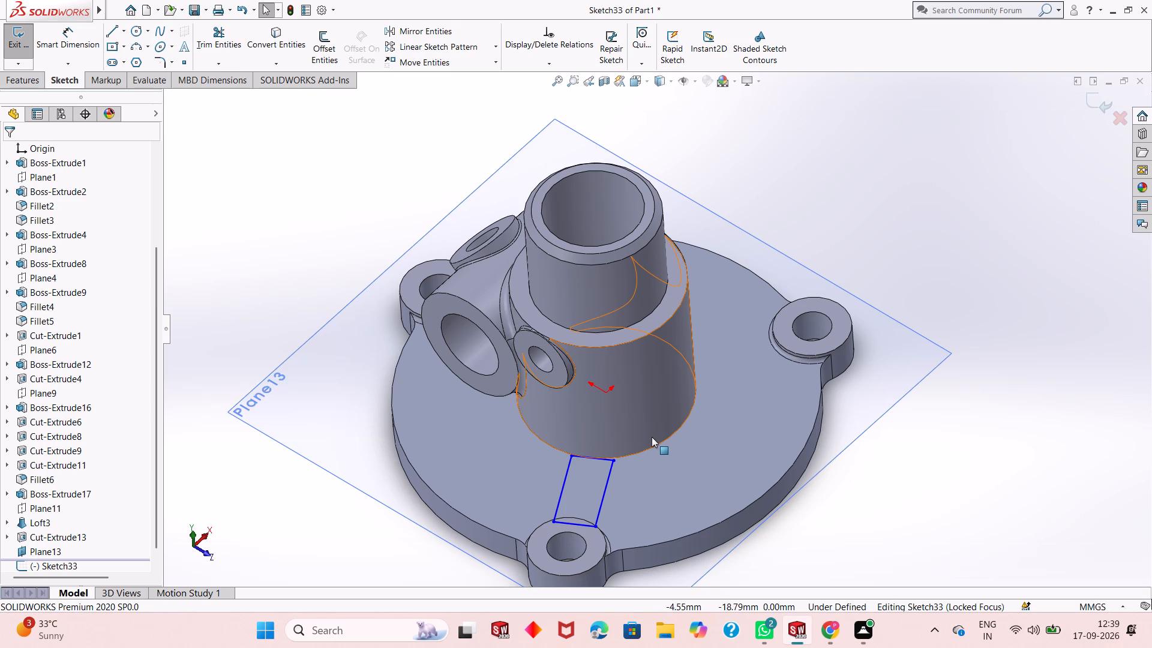
pyautogui.hotkey('ctrl', '8')
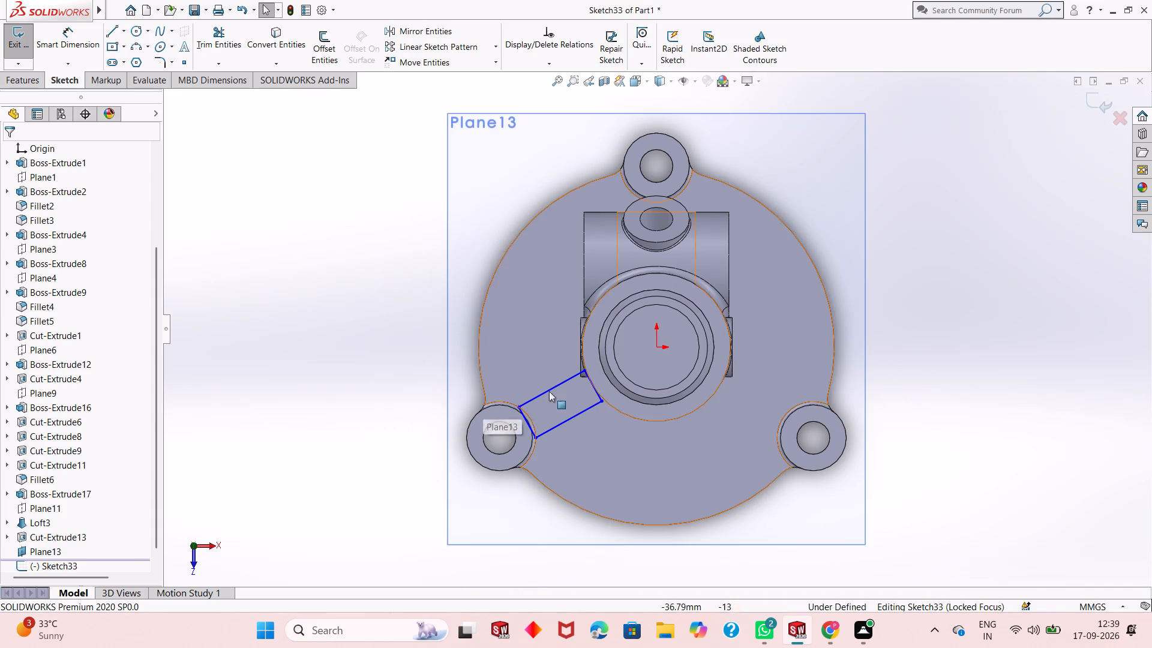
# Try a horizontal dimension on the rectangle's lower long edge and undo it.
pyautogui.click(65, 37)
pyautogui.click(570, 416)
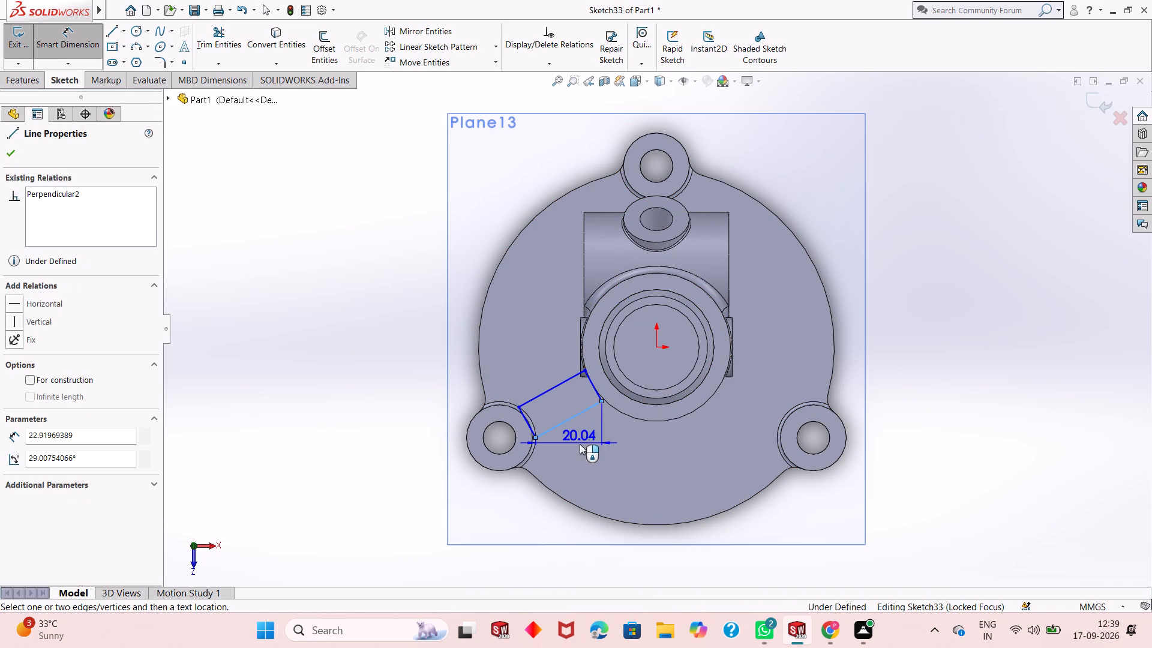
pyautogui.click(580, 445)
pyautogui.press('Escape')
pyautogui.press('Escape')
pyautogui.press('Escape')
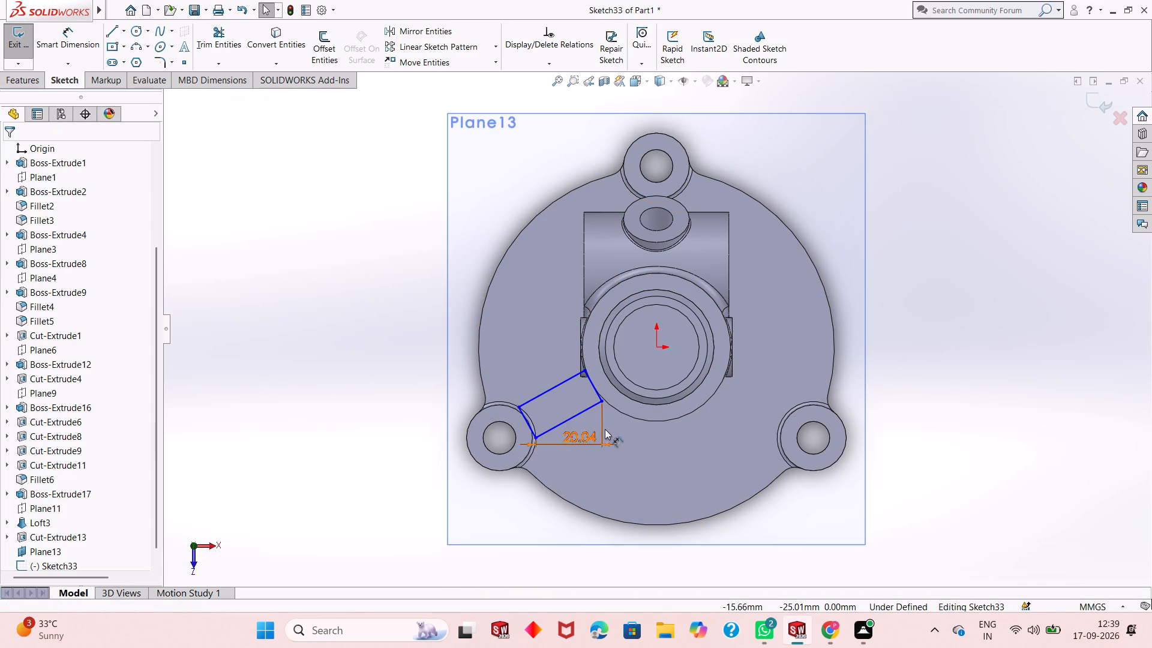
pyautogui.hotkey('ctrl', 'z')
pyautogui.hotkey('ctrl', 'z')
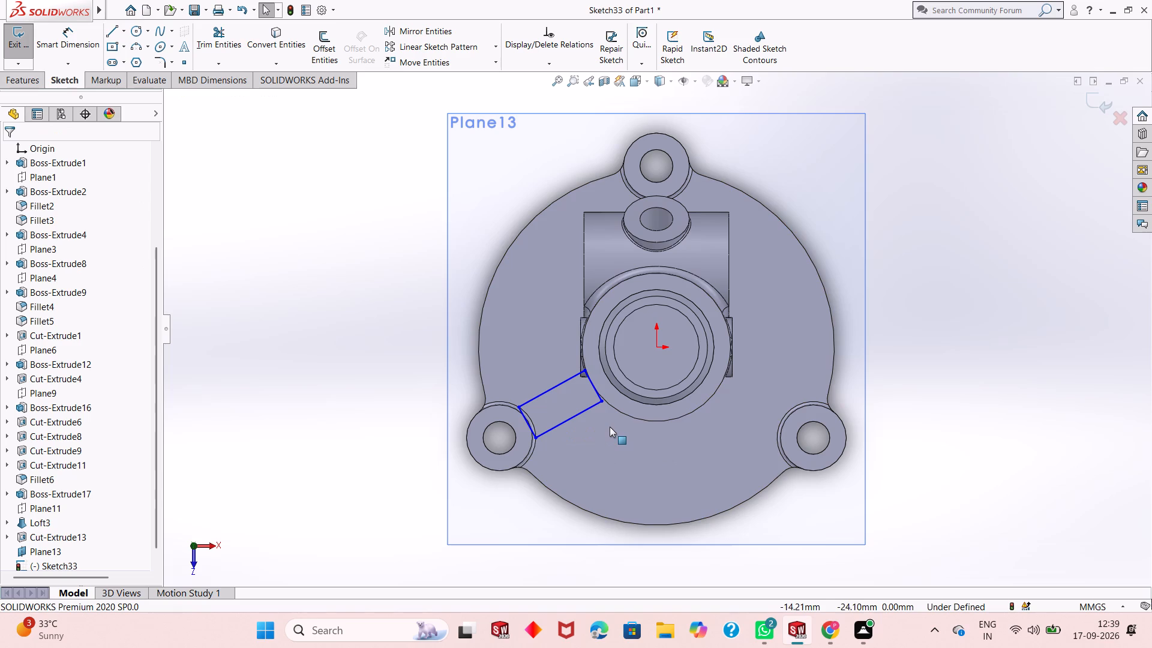
# Add an aligned dimension to the rectangle's lower long edge and set it to 31 mm.
pyautogui.click(80, 49)
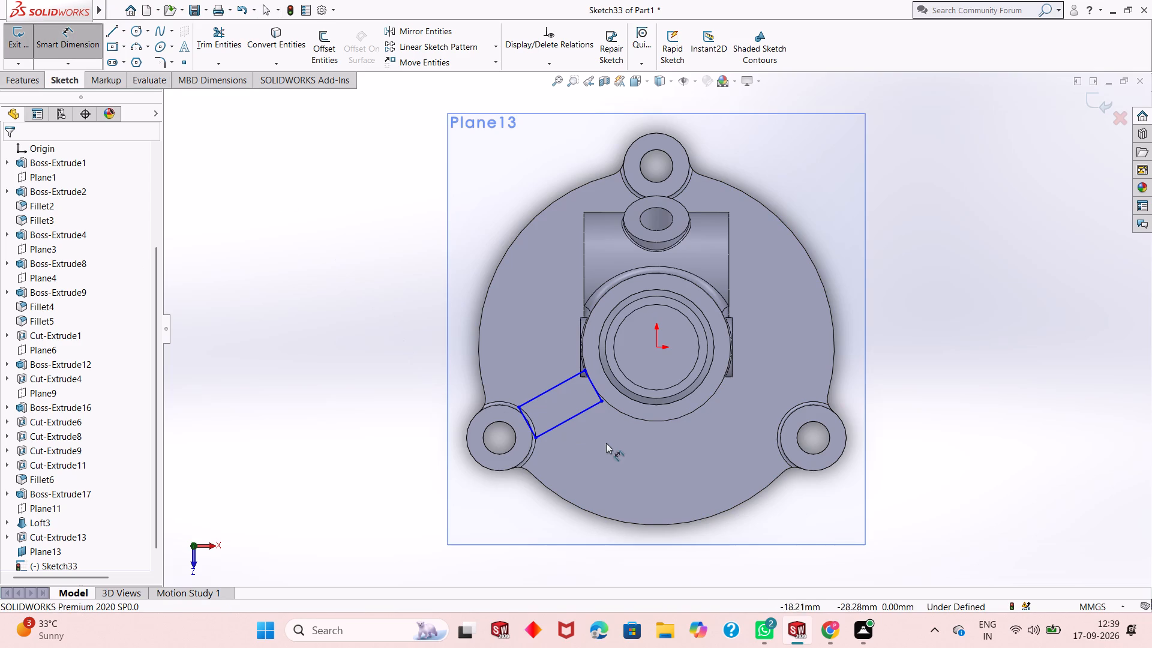
pyautogui.click(581, 413)
pyautogui.click(633, 468)
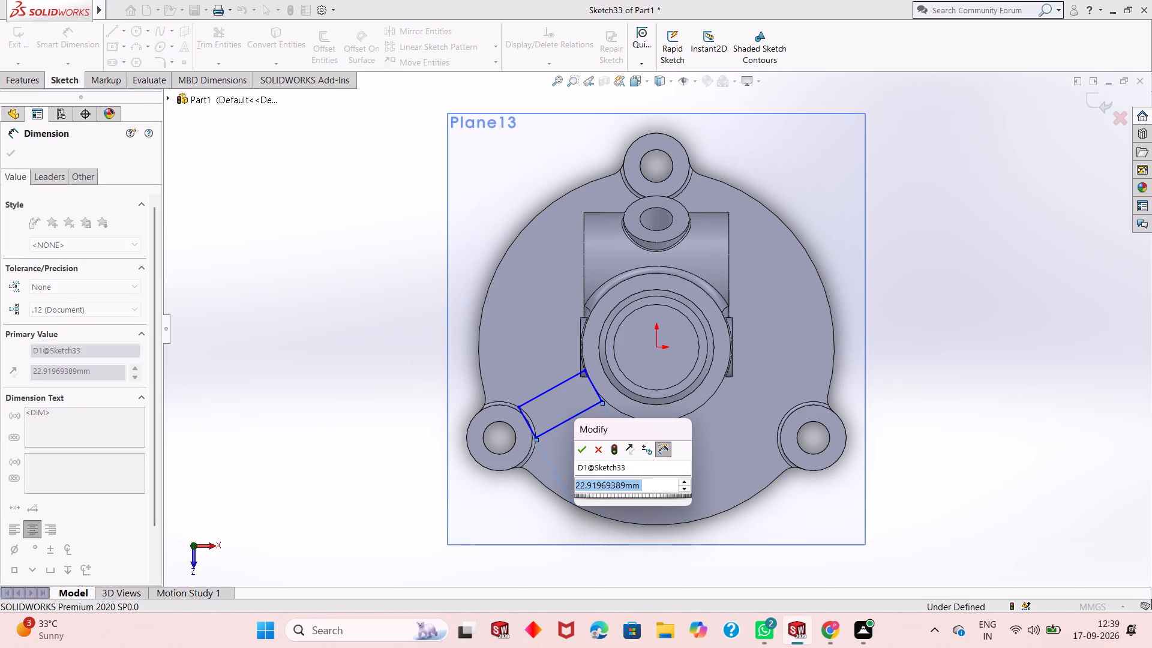
pyautogui.write('30')
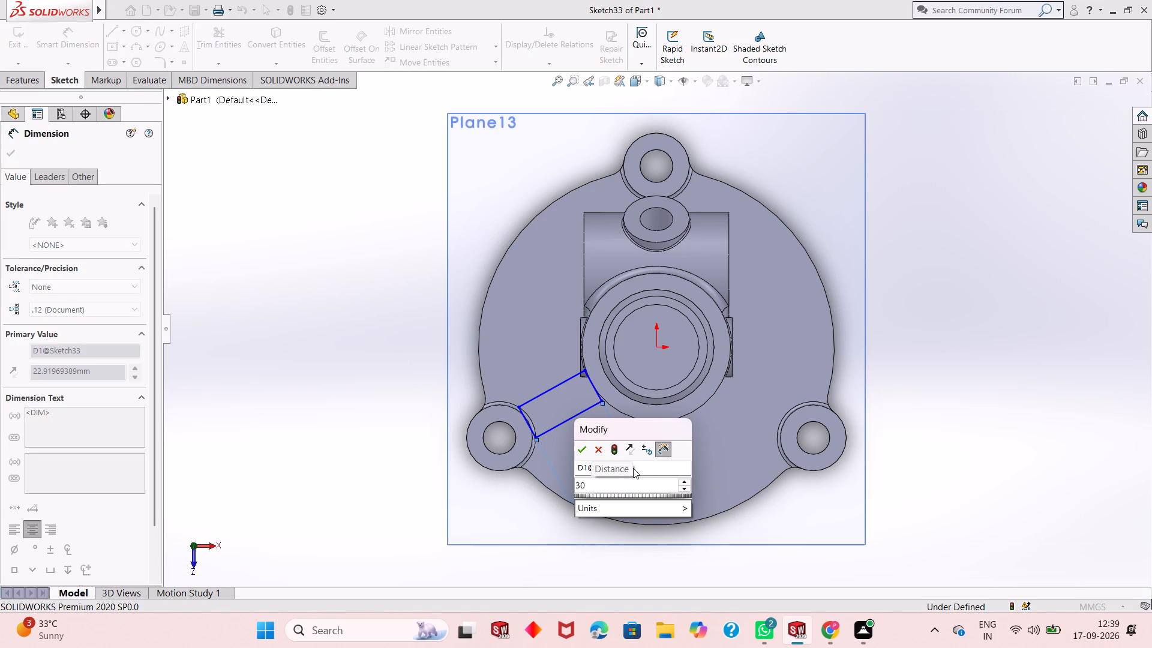
pyautogui.press('BackSpace')
pyautogui.press('1')
pyautogui.press('Return')
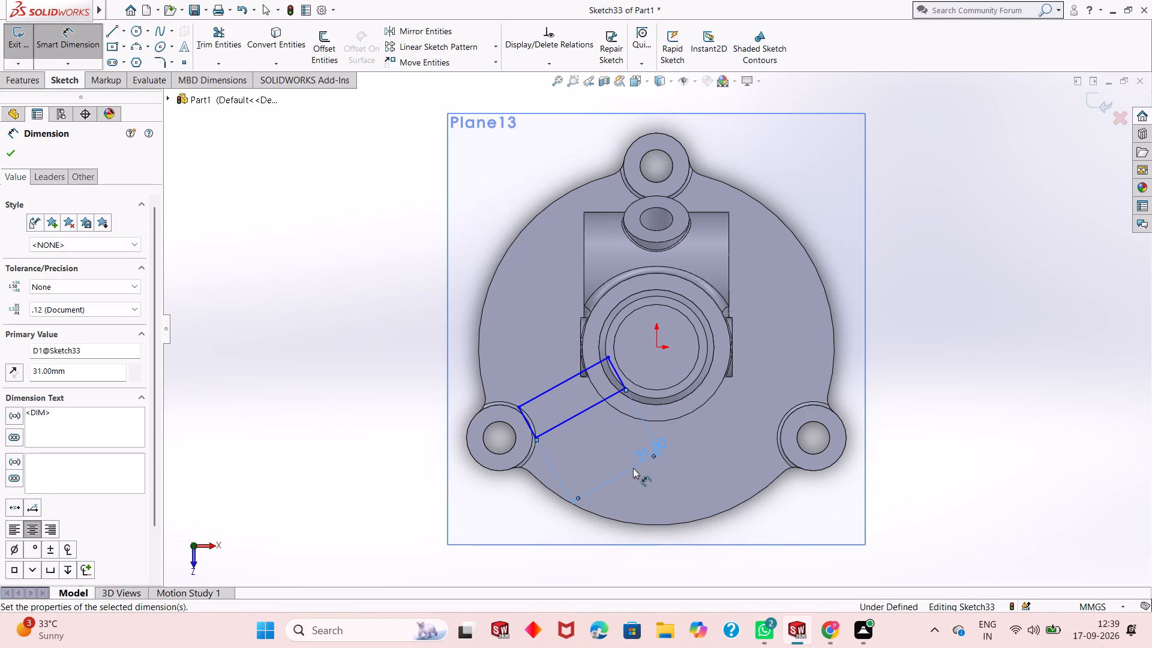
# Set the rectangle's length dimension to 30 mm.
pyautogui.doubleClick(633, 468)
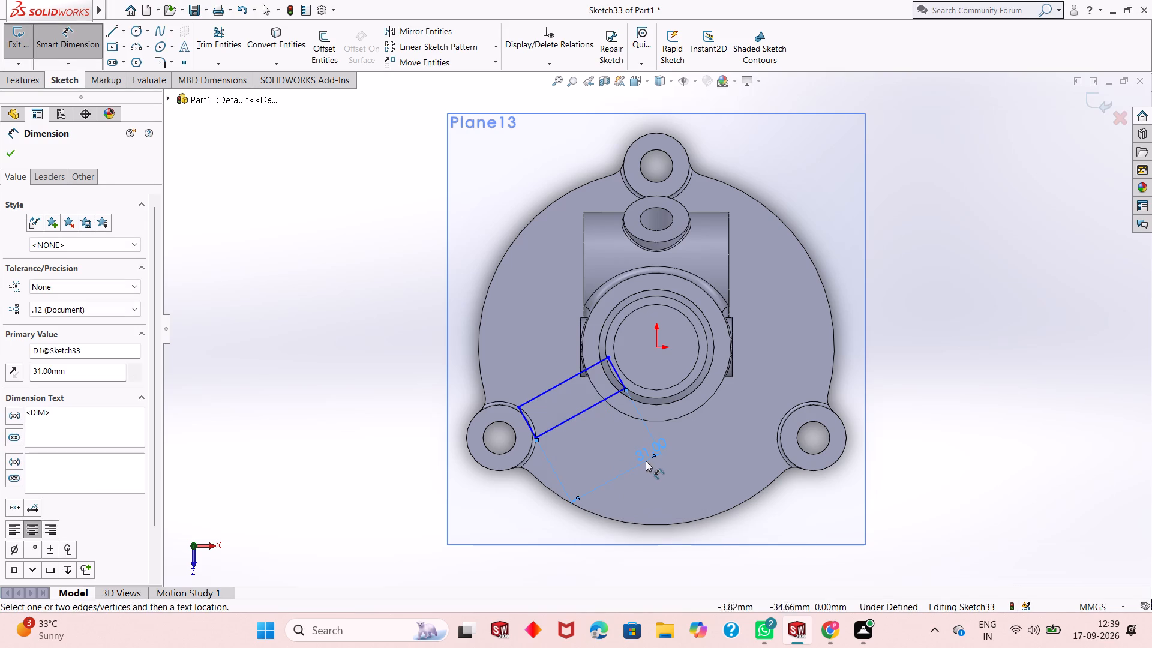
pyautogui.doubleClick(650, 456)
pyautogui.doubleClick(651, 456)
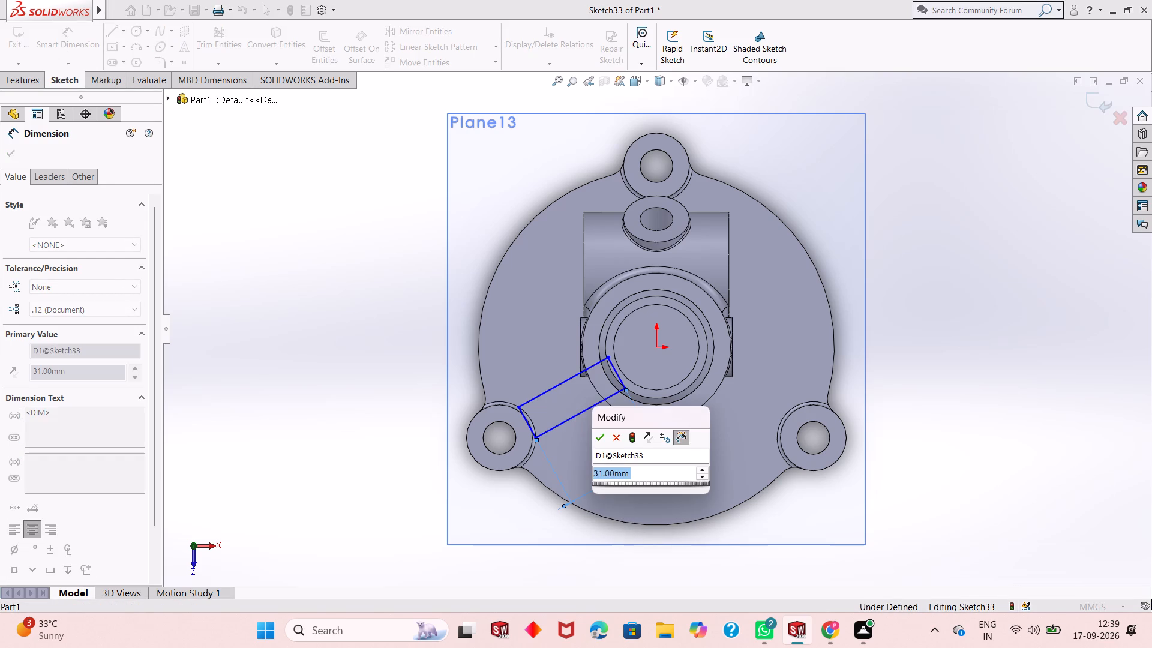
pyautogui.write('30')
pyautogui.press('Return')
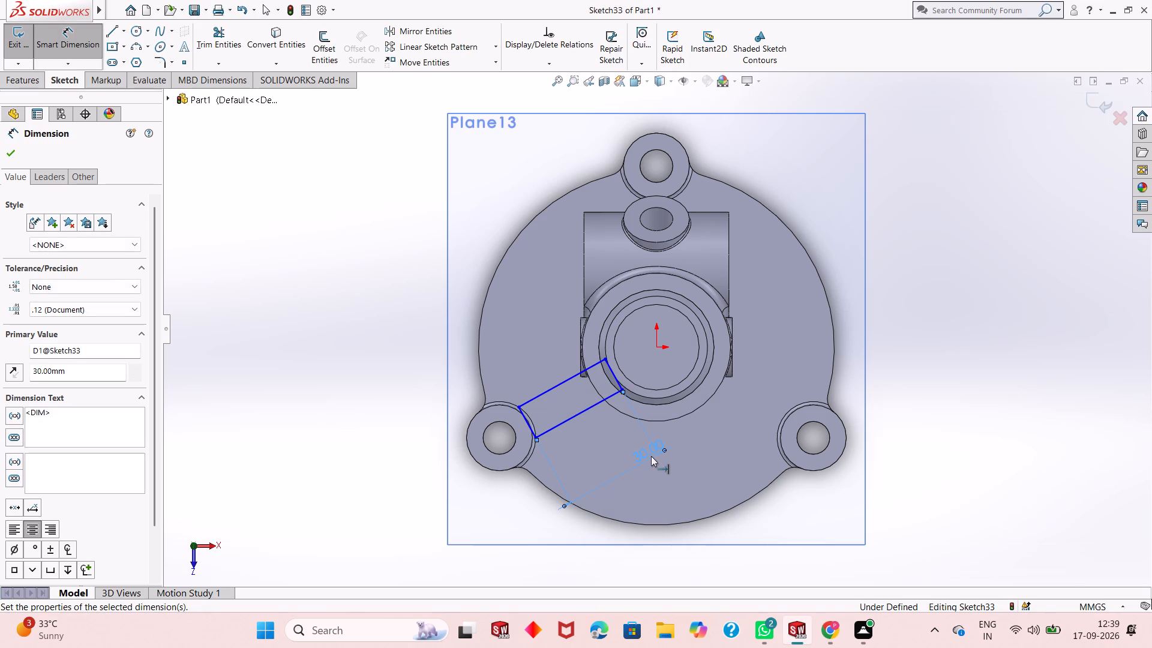
# Set the rectangle's length dimension to 24 mm.
pyautogui.doubleClick(651, 456)
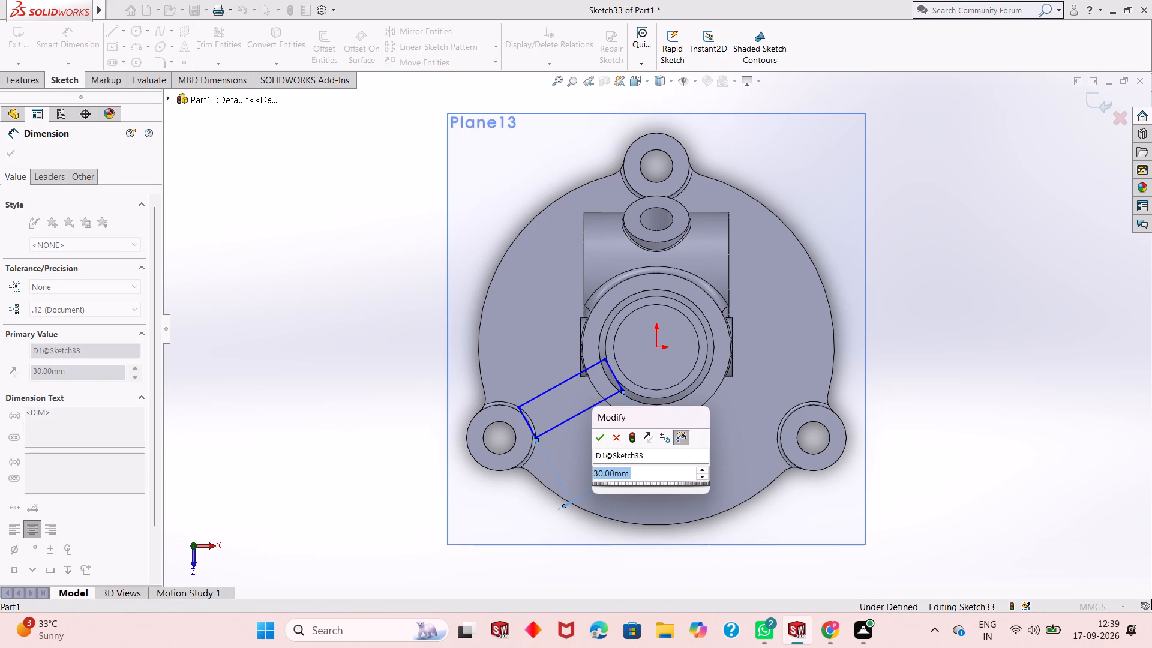
pyautogui.write('24')
pyautogui.press('Return')
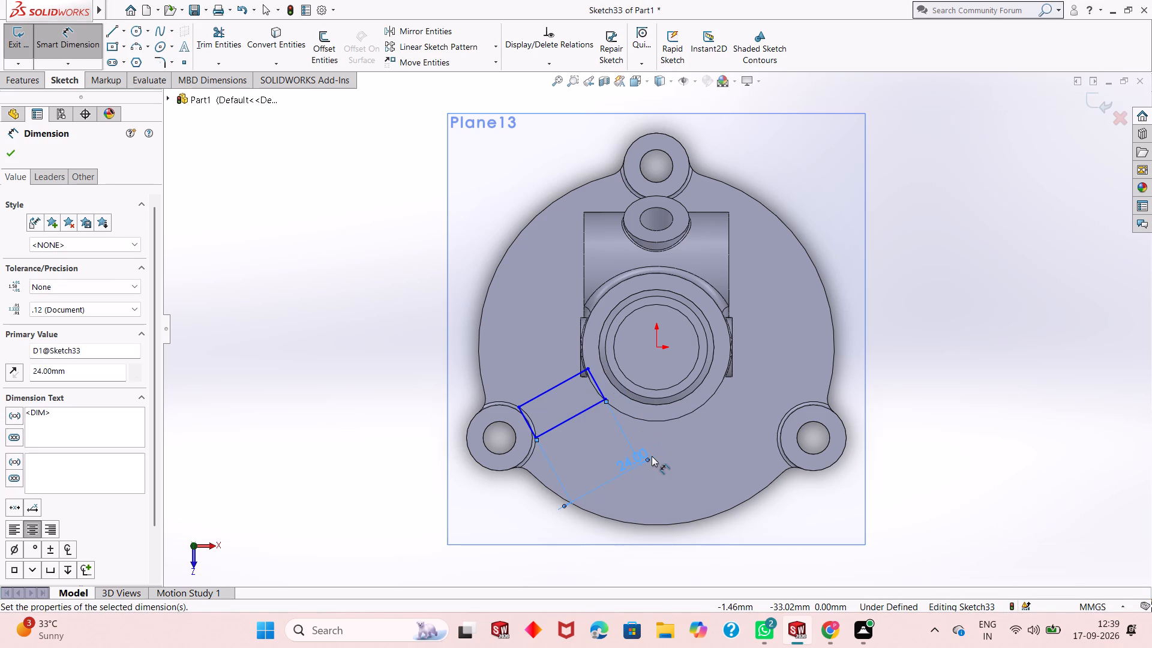
# Examine up close how the rectangle's ends meet the cylinder wall and the flange lug, and finish dimensioning.
pyautogui.scroll(1, 628, 430)
pyautogui.moveTo(628, 430); pyautogui.dragTo(627, 363, button='middle')
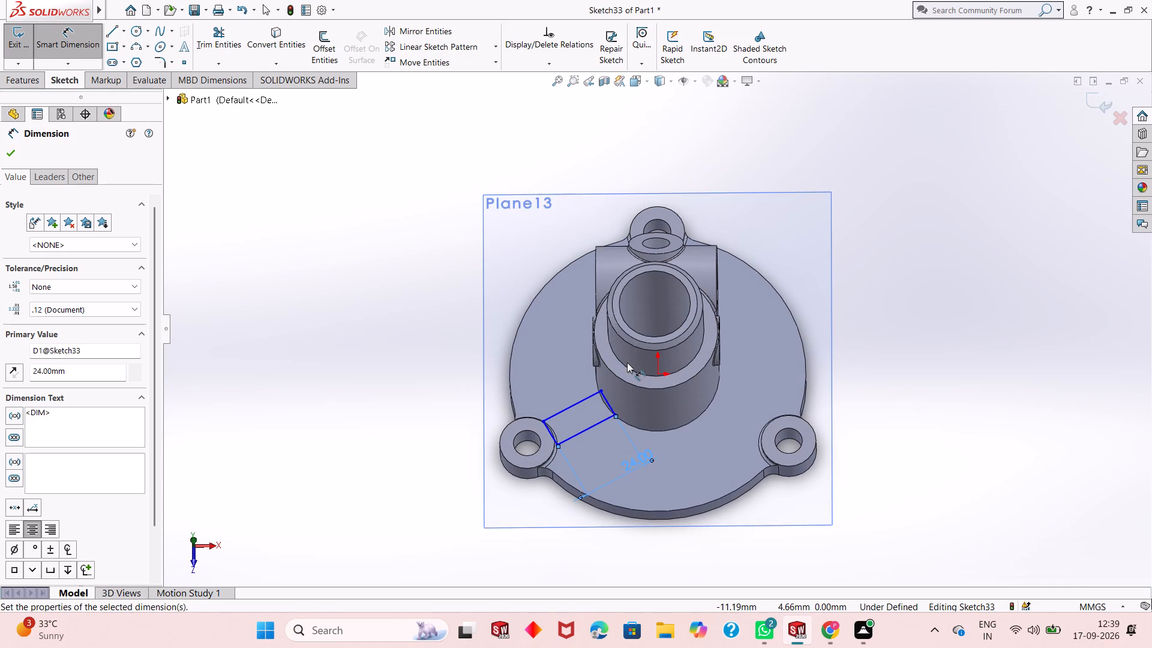
pyautogui.scroll(-4, 620, 436)
pyautogui.scroll(-9, 637, 342)
pyautogui.scroll(-5, 631, 402)
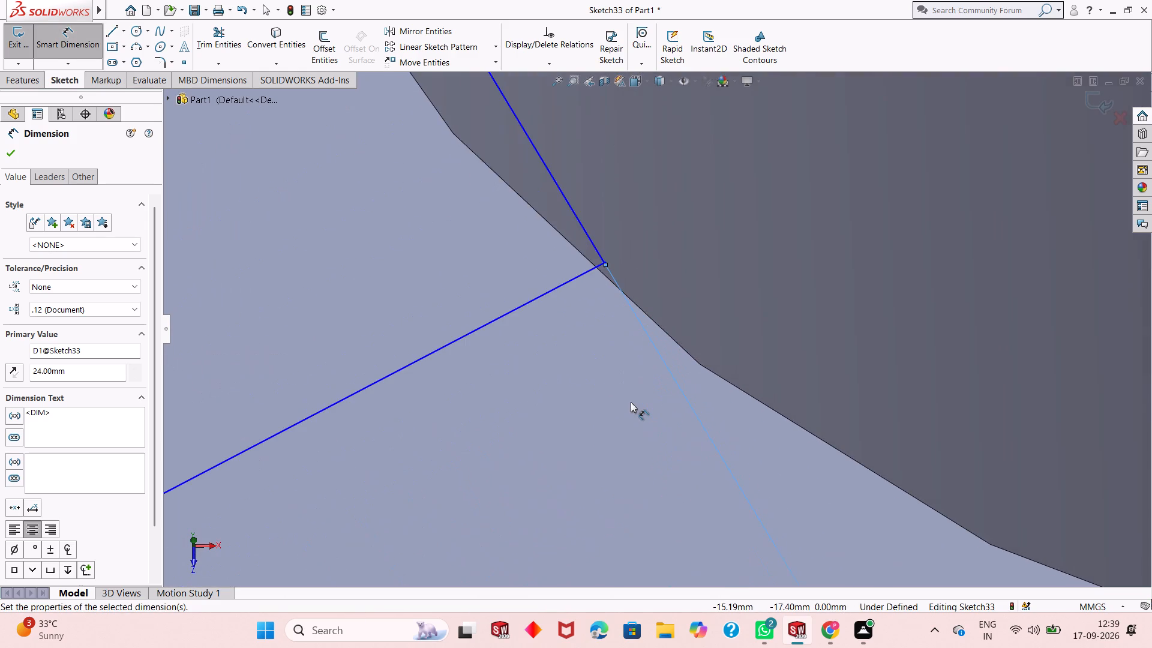
pyautogui.scroll(16, 631, 402)
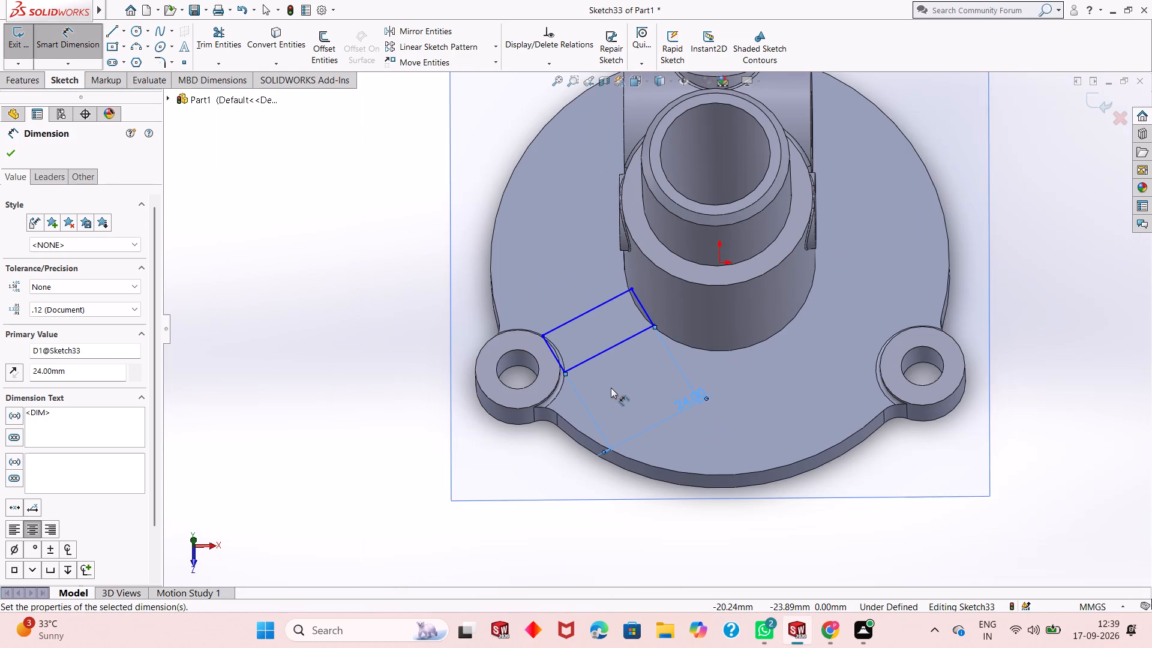
pyautogui.scroll(-3, 506, 388)
pyautogui.moveTo(599, 395); pyautogui.dragTo(598, 395, button='middle')
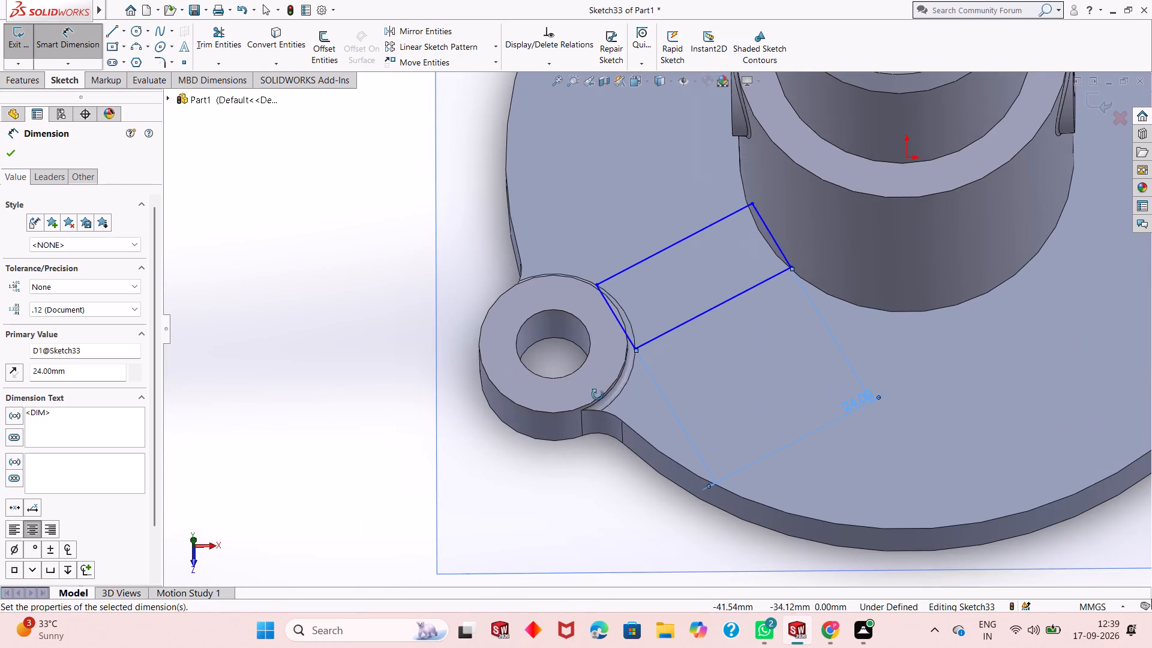
pyautogui.moveTo(598, 395); pyautogui.dragTo(550, 341, button='middle')
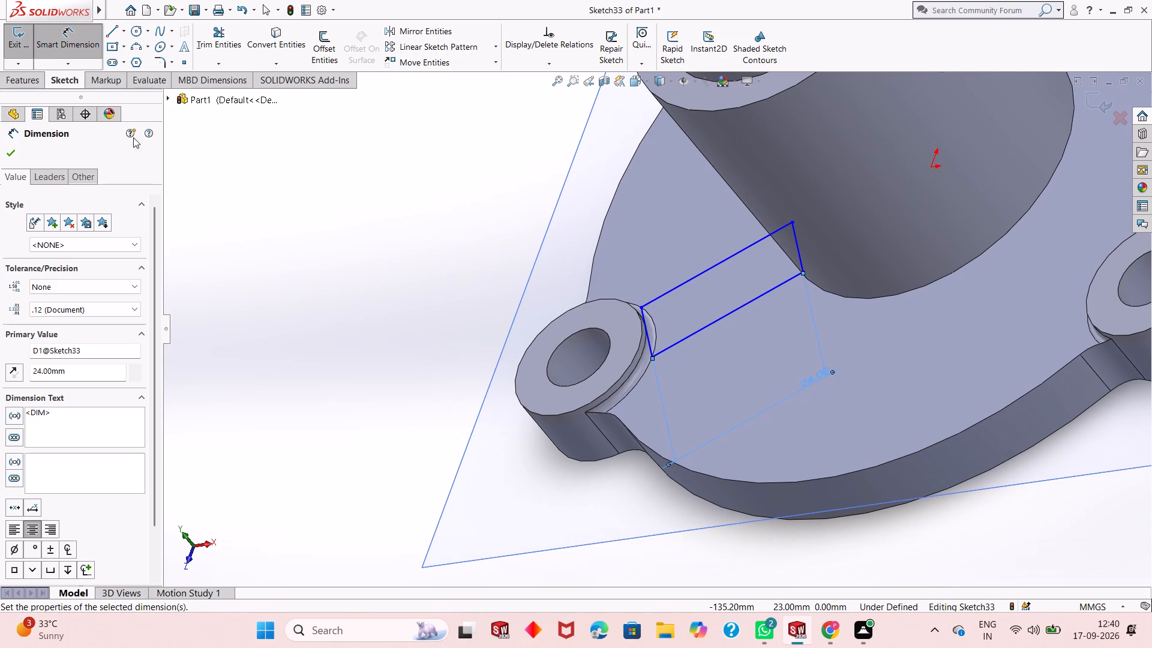
pyautogui.click(9, 155)
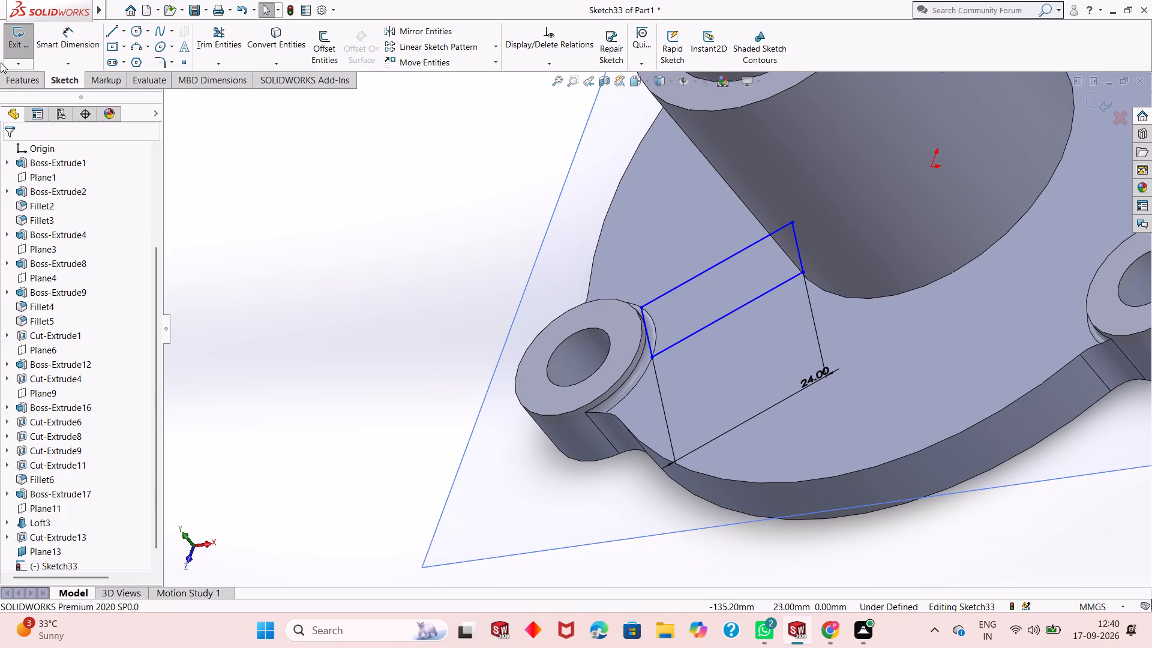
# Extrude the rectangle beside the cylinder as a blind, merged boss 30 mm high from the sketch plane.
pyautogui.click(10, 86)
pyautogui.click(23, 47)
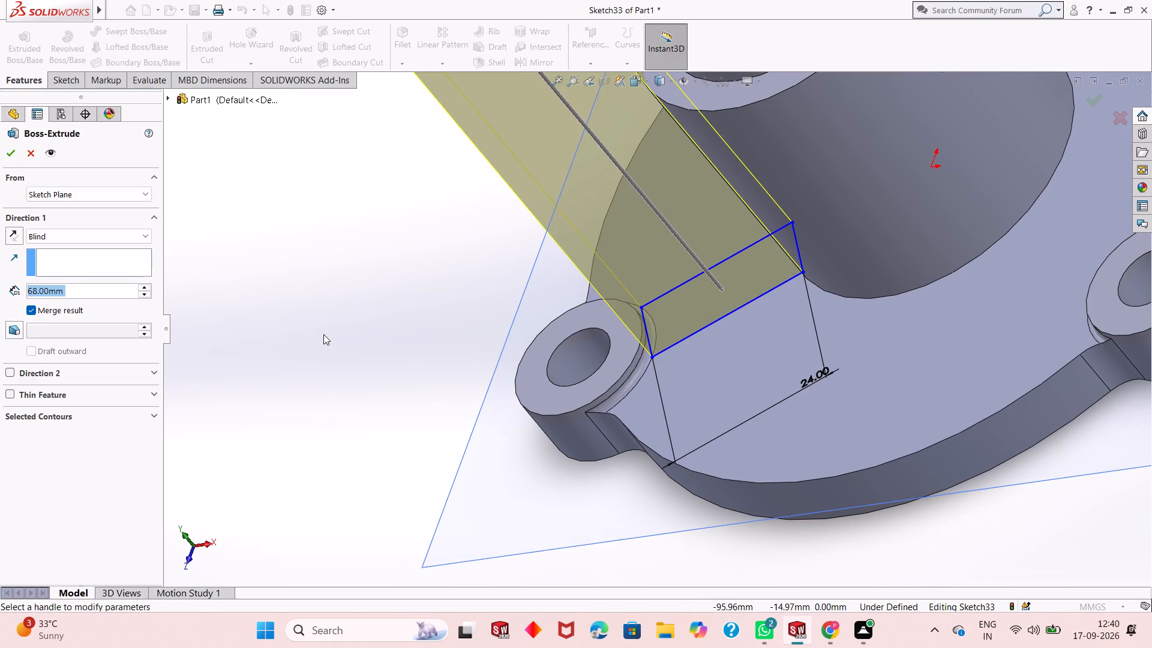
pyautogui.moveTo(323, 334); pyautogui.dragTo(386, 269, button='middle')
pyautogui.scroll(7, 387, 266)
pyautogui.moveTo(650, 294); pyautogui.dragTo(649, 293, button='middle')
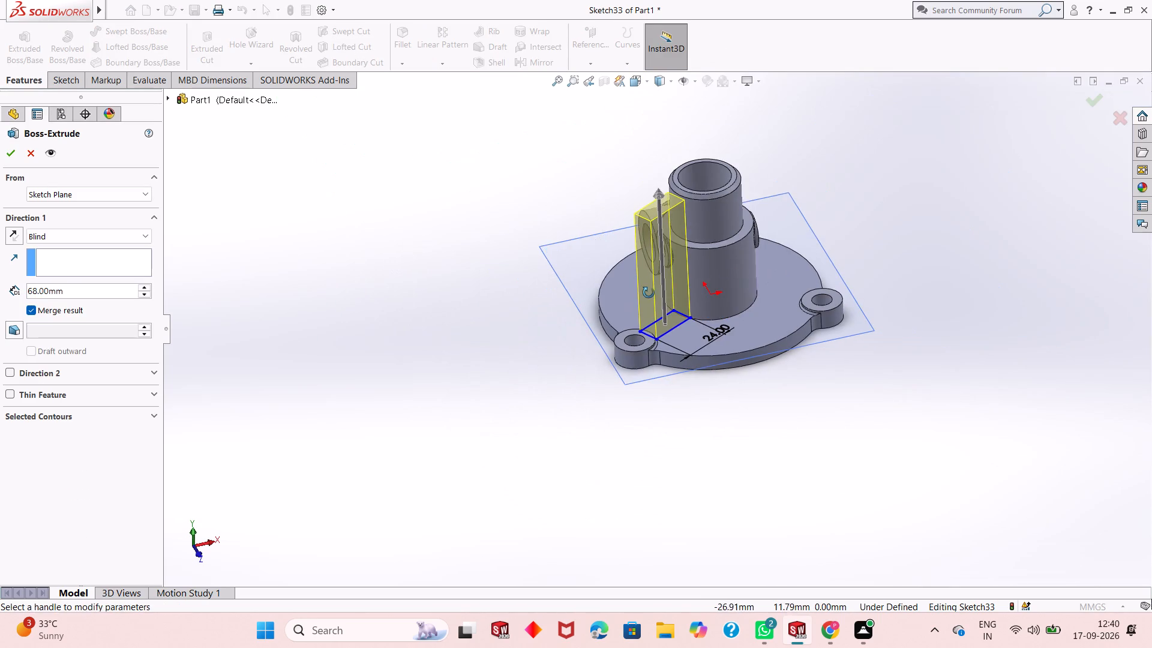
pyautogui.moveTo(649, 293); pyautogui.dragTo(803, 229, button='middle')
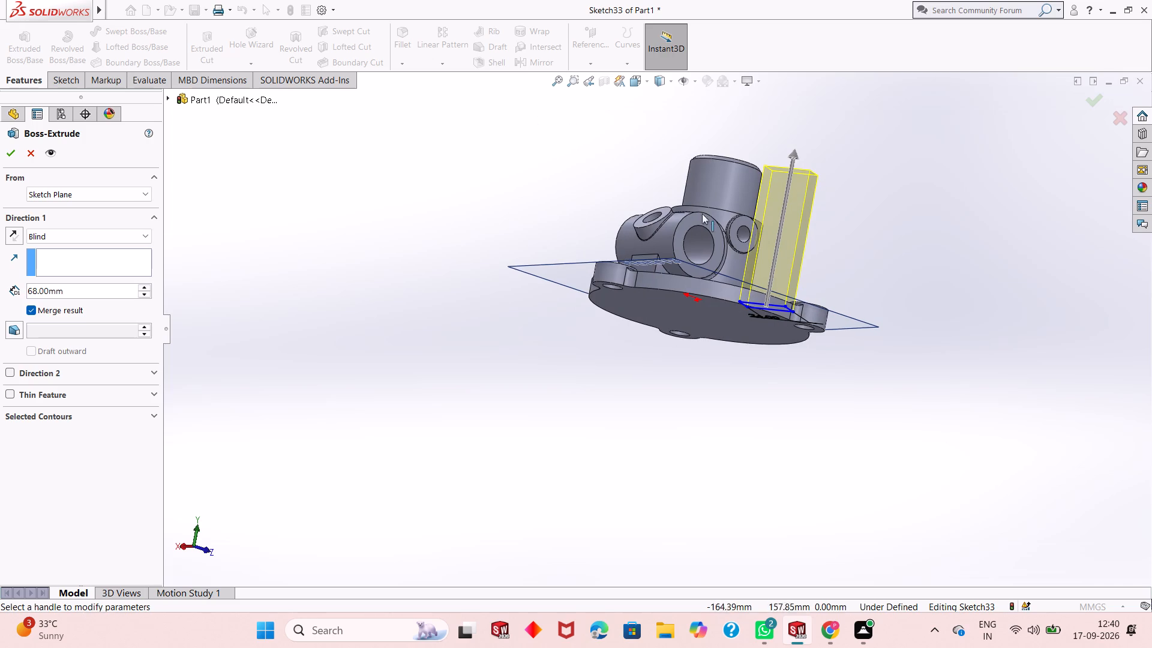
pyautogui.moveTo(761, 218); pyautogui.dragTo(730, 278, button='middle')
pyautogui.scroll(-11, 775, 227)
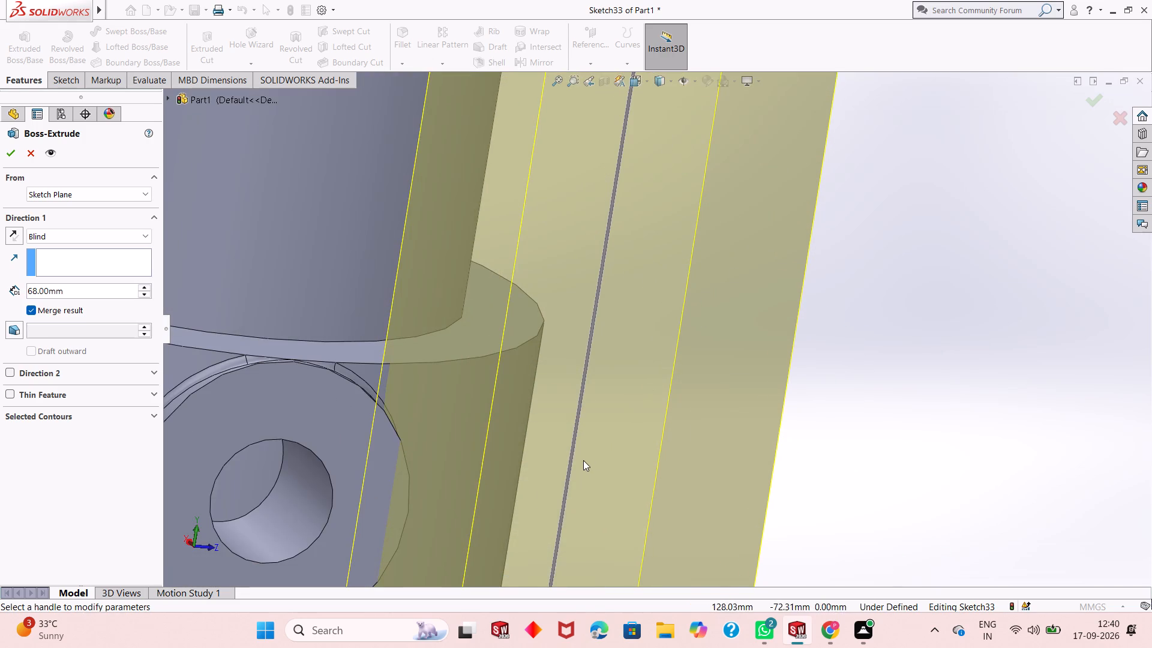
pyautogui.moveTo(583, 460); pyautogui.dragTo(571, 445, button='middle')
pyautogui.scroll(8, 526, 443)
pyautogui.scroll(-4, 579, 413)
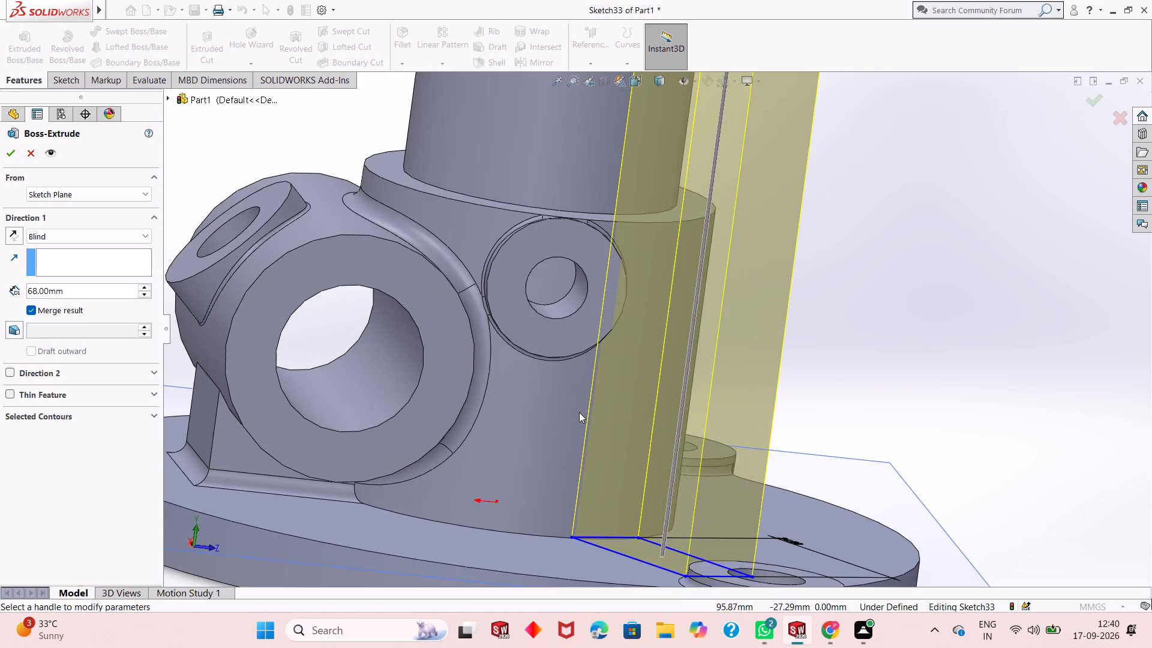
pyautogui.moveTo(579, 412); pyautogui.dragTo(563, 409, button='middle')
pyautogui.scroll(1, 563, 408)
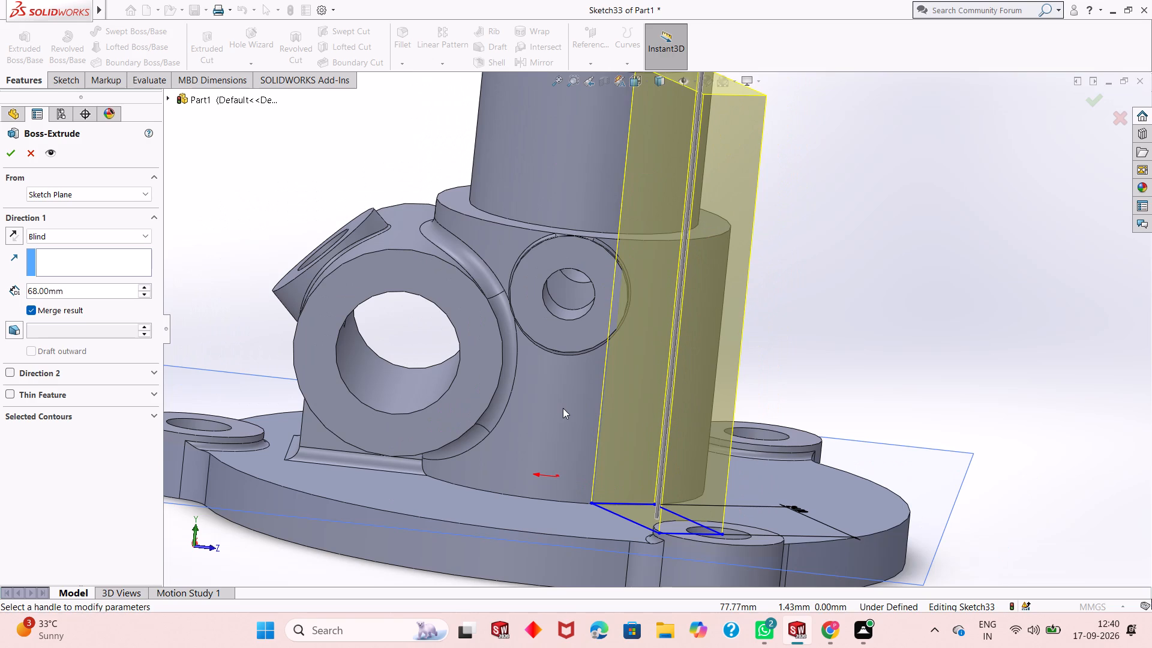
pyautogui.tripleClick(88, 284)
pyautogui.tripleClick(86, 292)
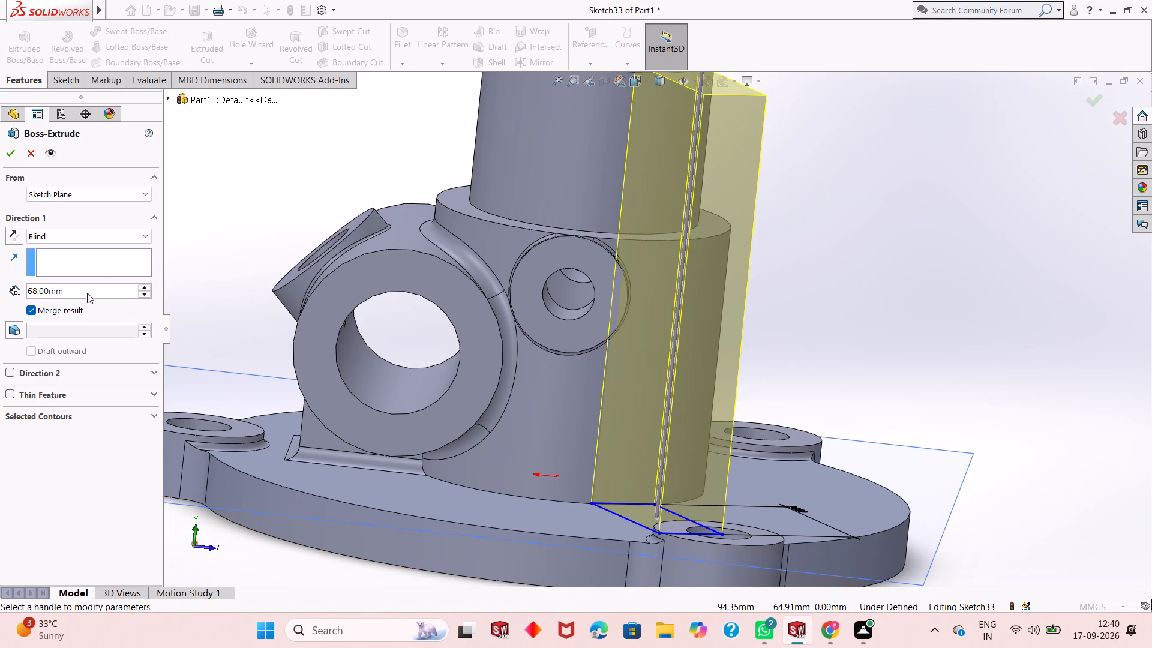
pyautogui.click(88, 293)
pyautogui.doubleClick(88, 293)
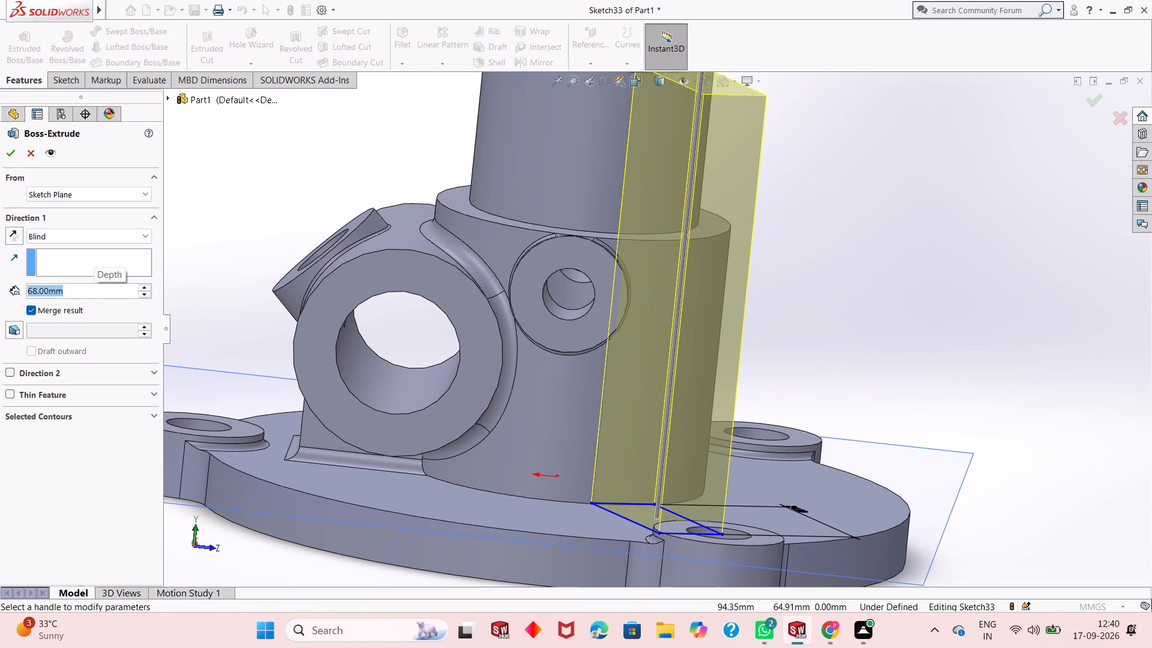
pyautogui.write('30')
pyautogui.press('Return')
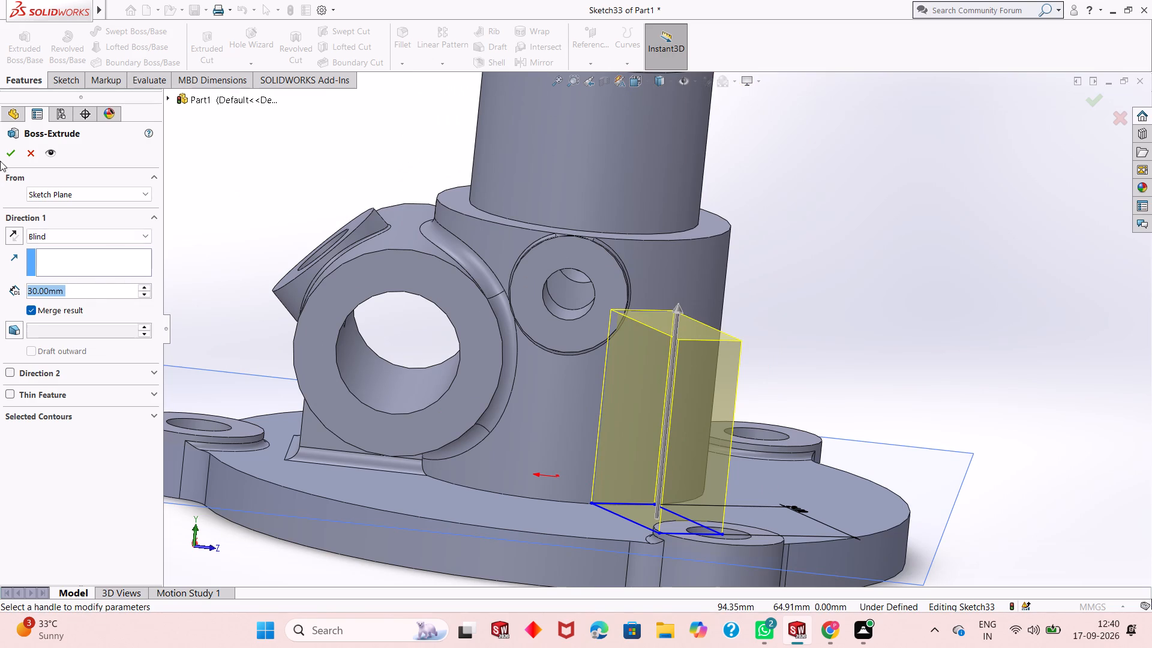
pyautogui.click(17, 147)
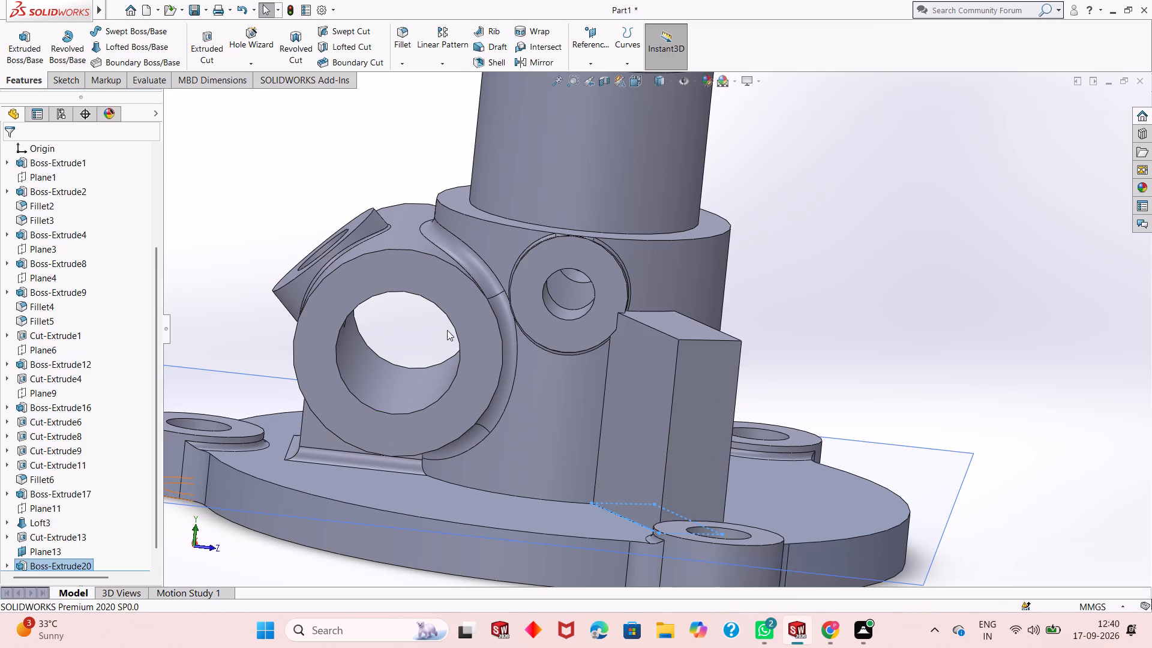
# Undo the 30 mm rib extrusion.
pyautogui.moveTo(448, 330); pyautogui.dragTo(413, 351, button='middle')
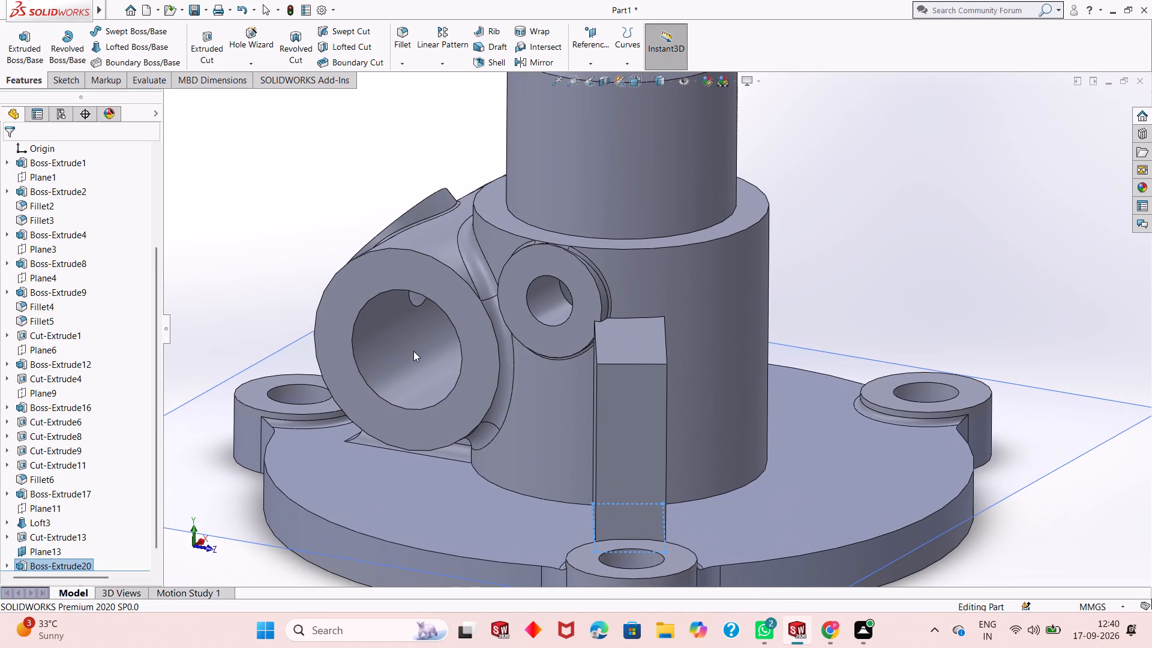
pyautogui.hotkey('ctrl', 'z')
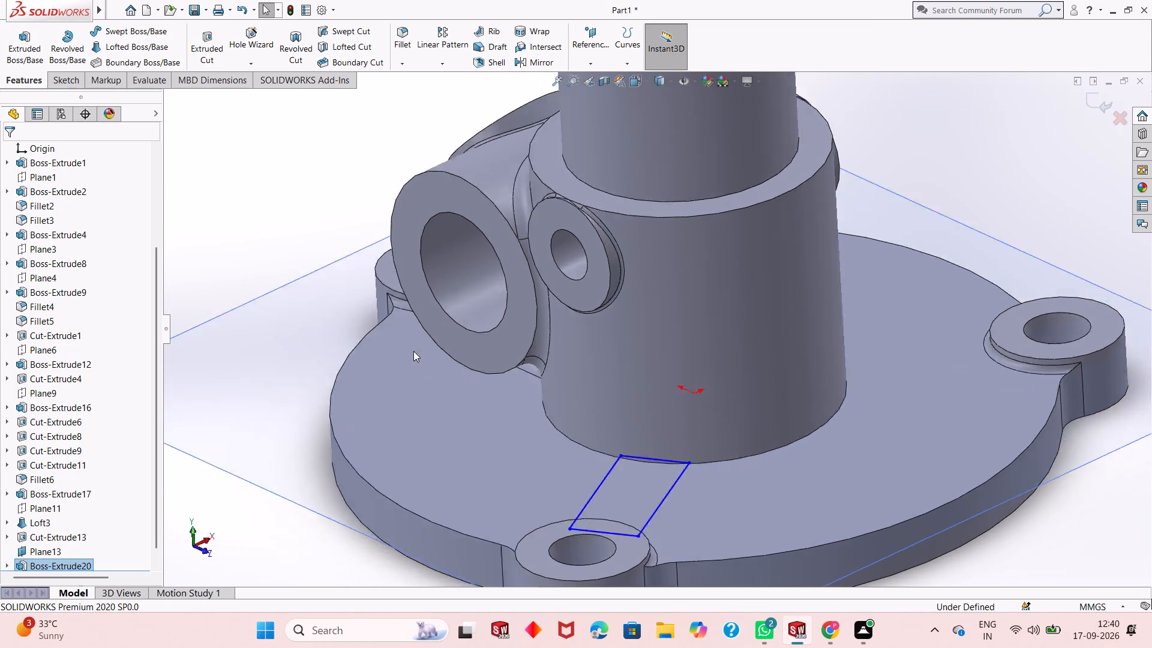
# Sketch a 5 mm horizontal centerline from the edge of the hole in the adjoining flange lug to the hole's centre.
pyautogui.scroll(-4, 635, 339)
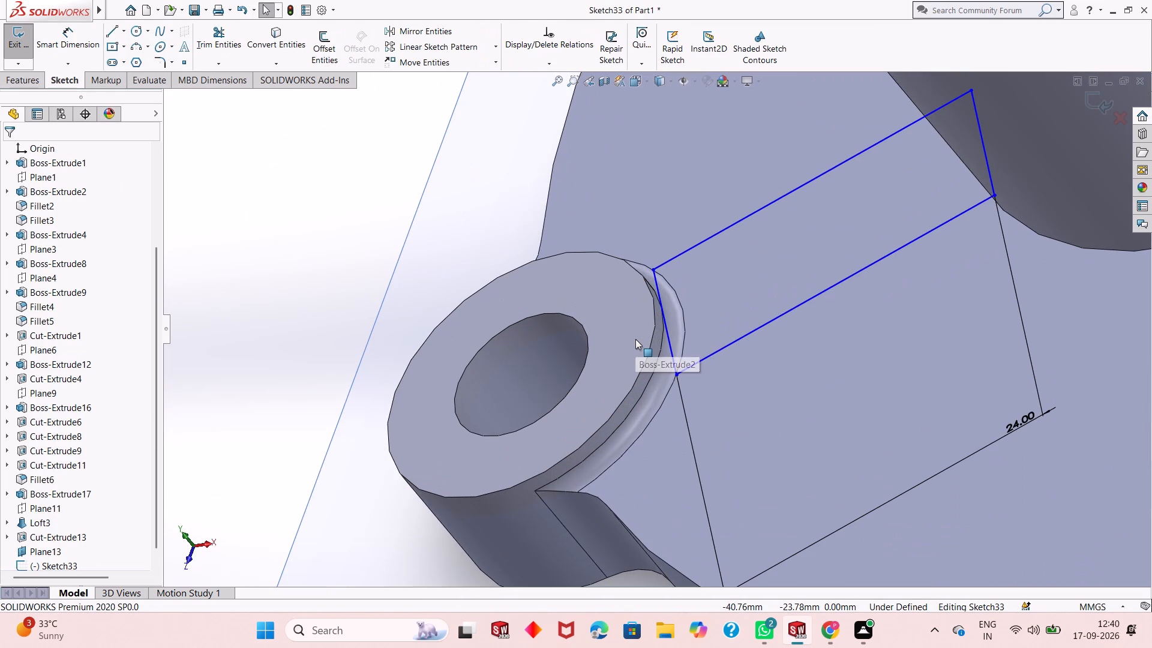
pyautogui.hotkey('ctrl', '8')
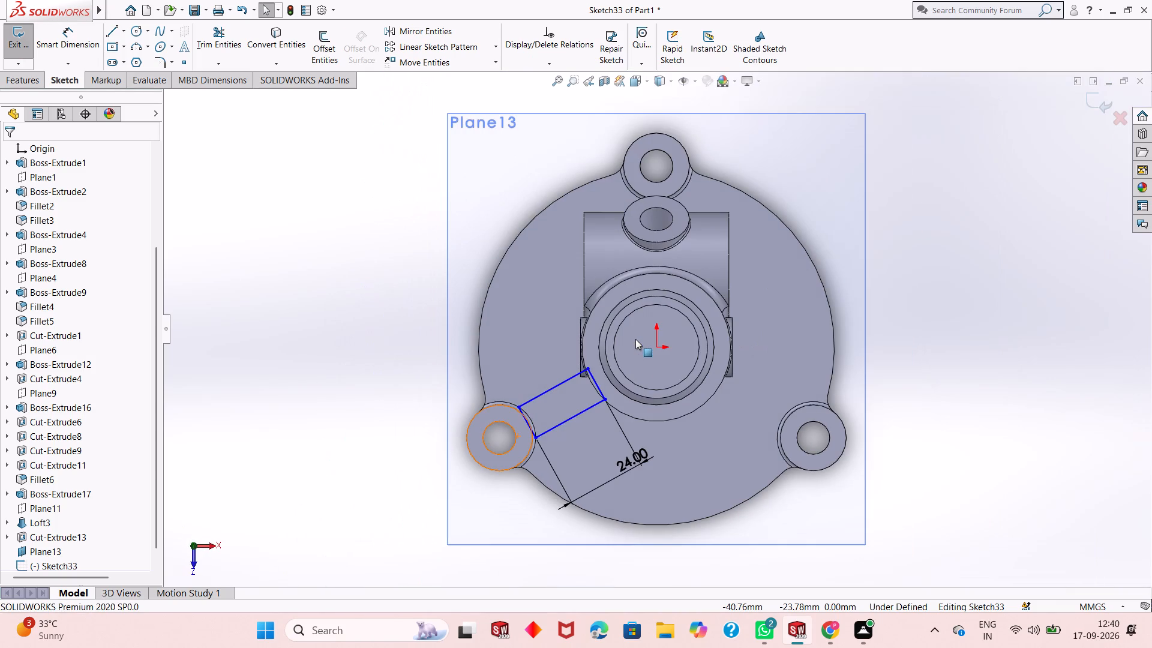
pyautogui.scroll(-4, 531, 383)
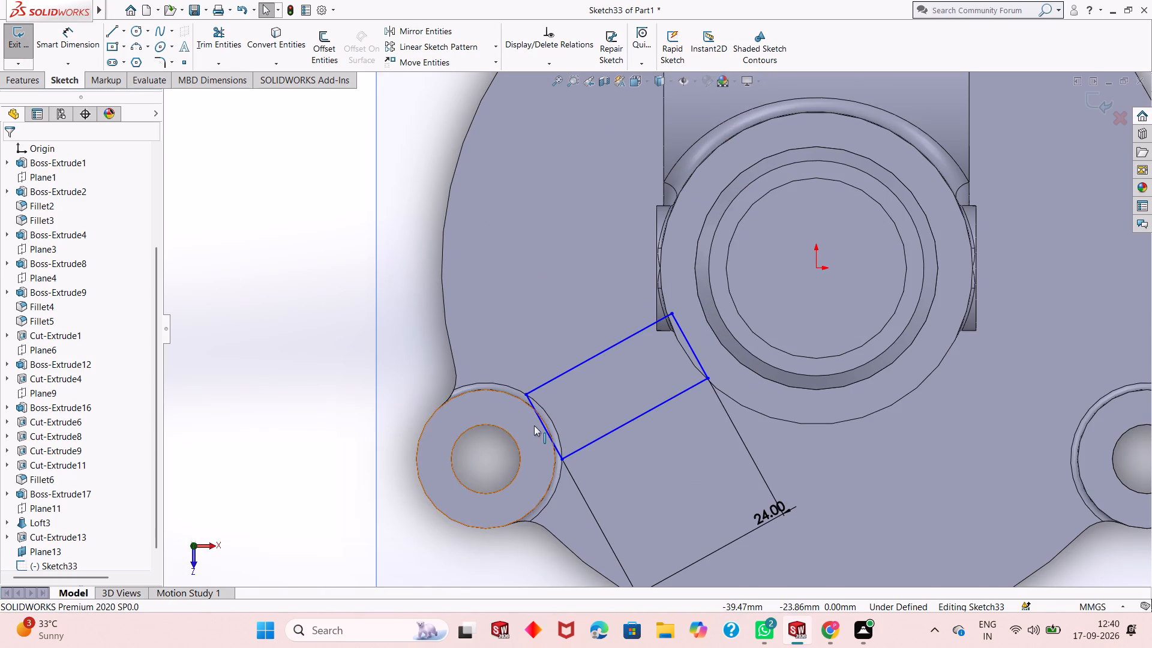
pyautogui.click(125, 34)
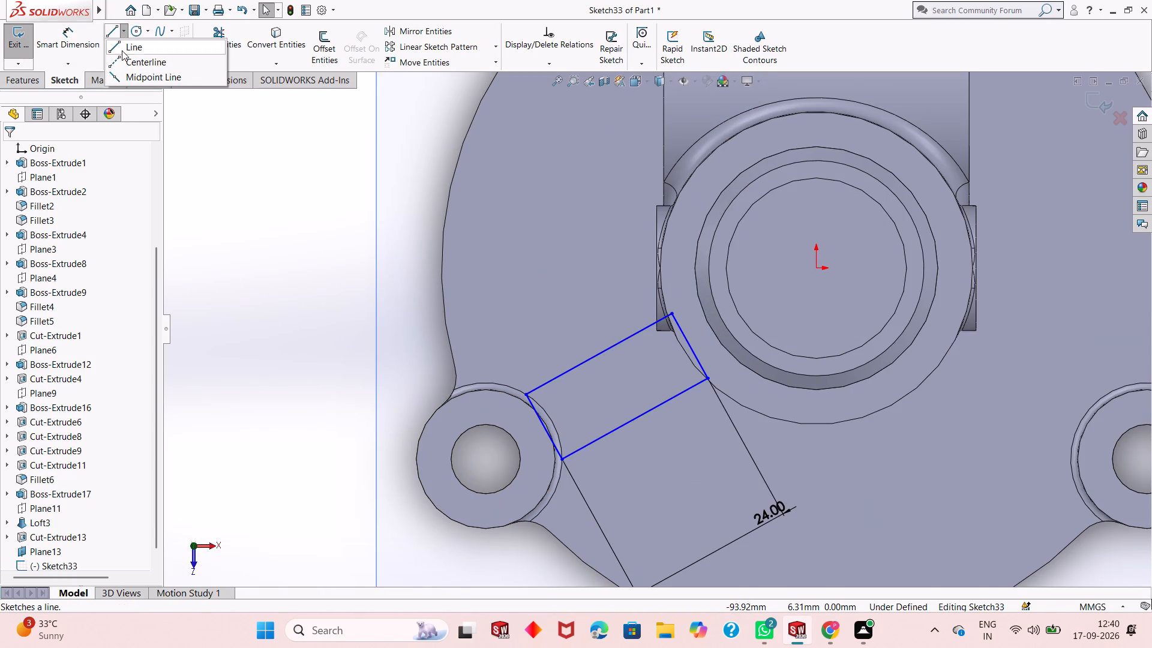
pyautogui.click(124, 60)
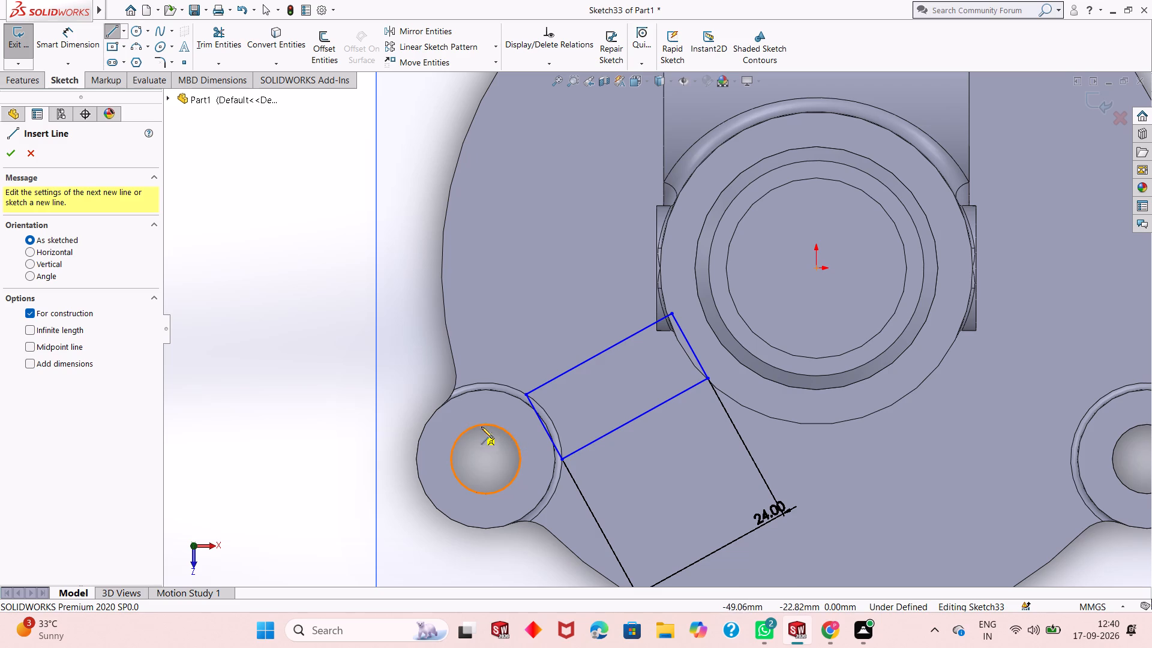
pyautogui.click(519, 458)
pyautogui.click(486, 459)
pyautogui.rightClick(486, 459)
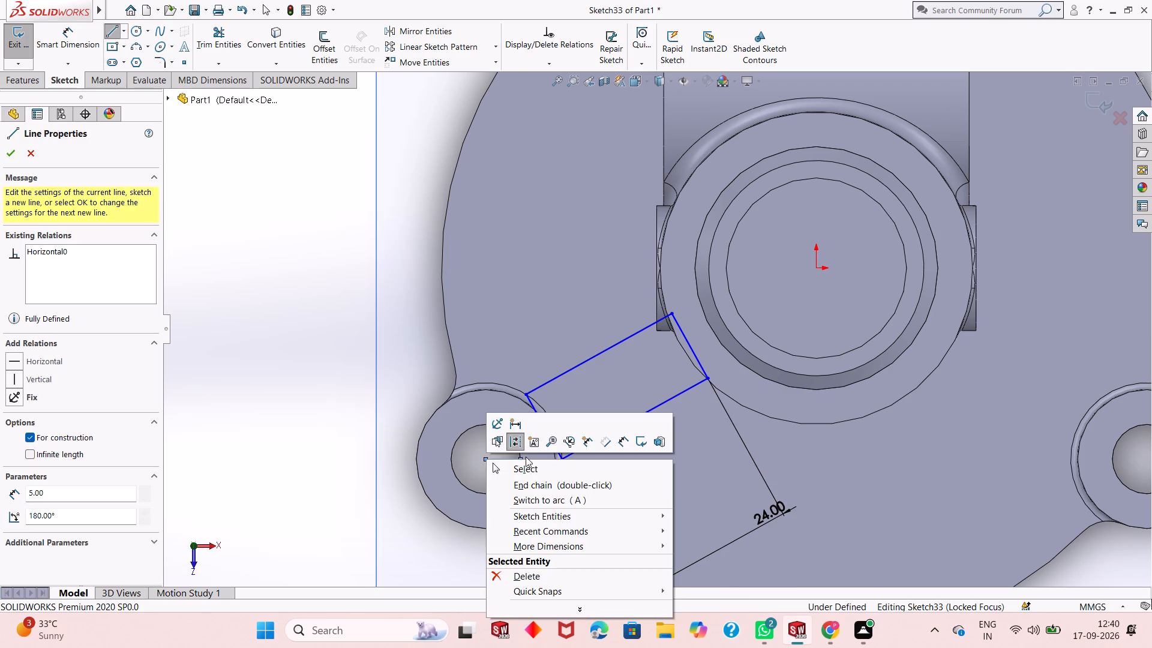
pyautogui.click(530, 465)
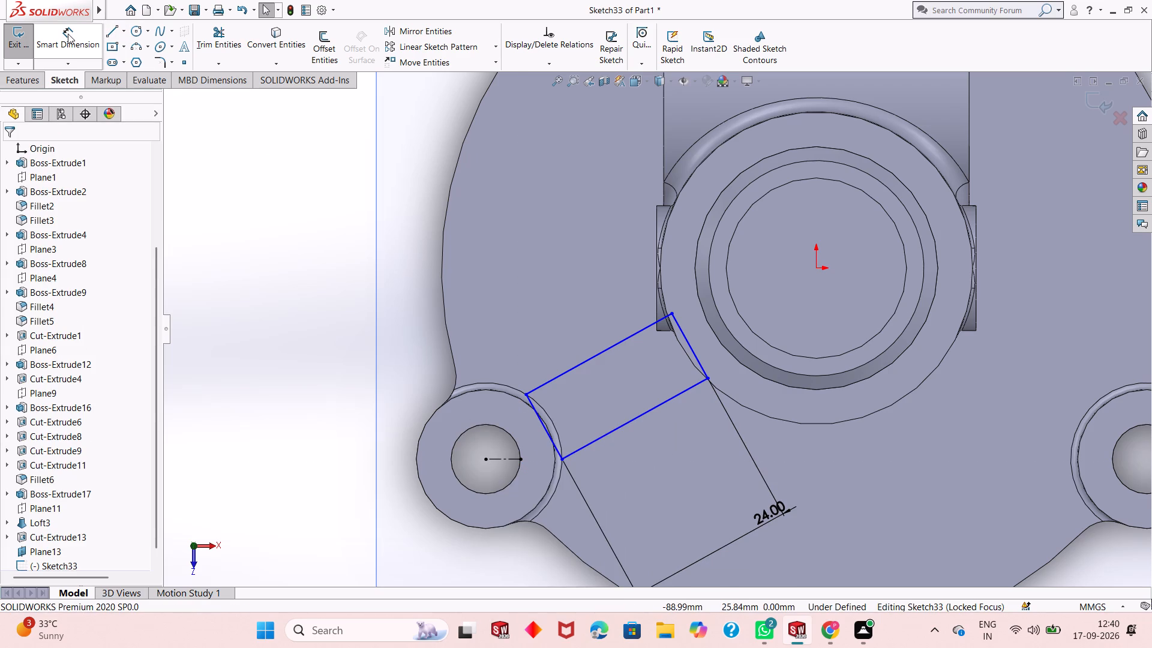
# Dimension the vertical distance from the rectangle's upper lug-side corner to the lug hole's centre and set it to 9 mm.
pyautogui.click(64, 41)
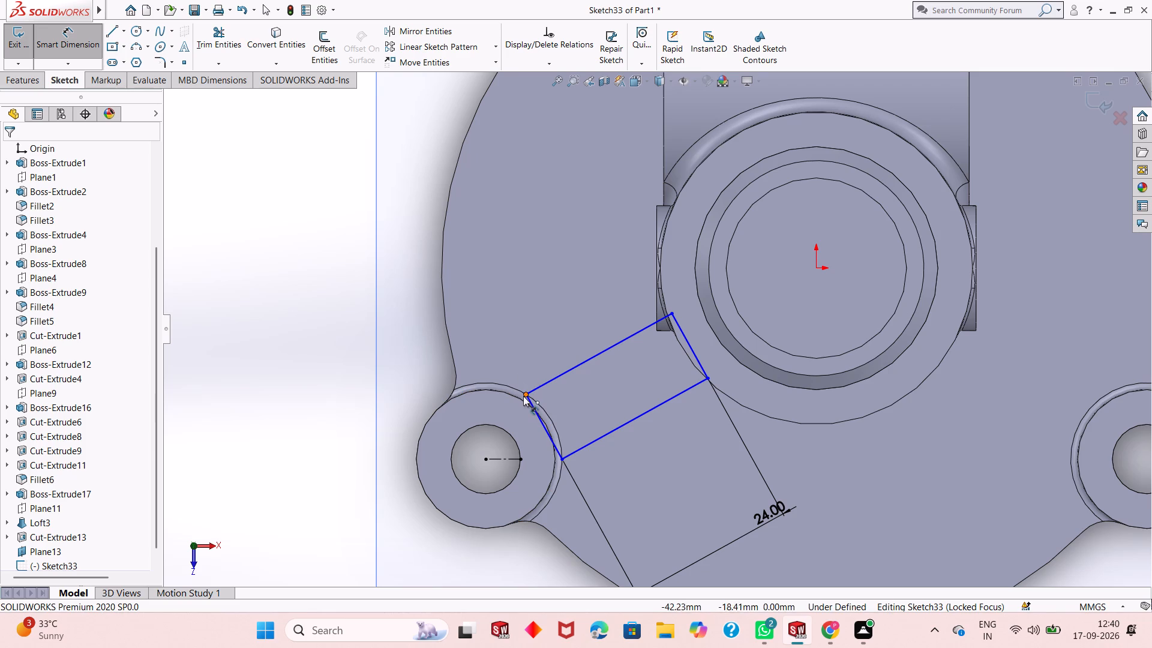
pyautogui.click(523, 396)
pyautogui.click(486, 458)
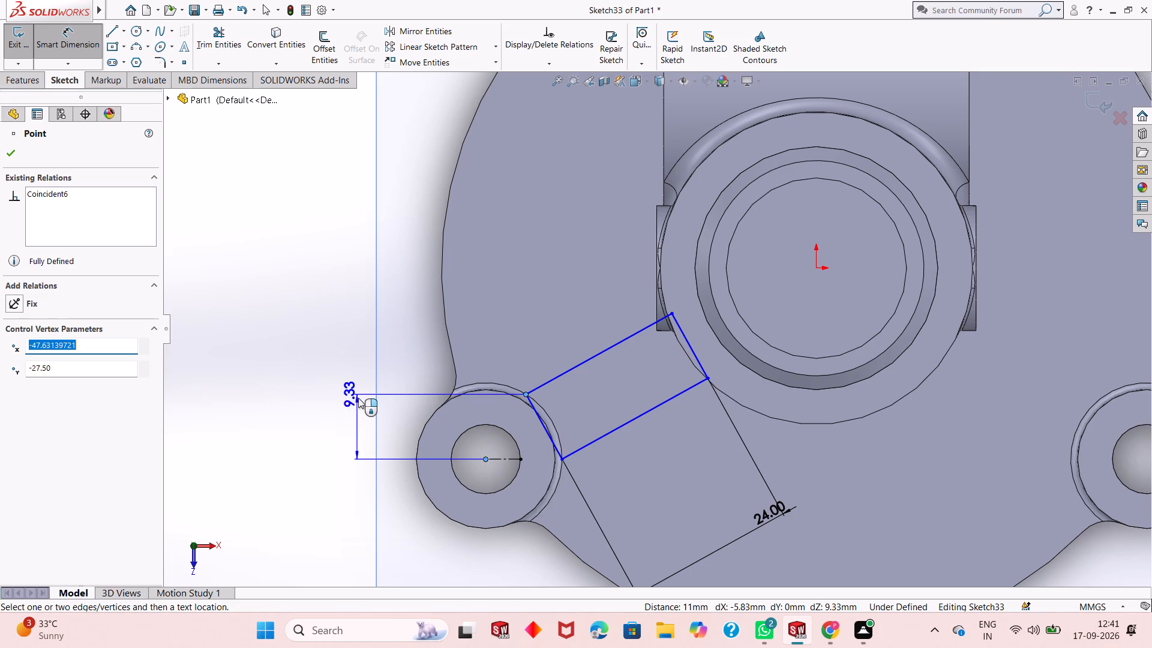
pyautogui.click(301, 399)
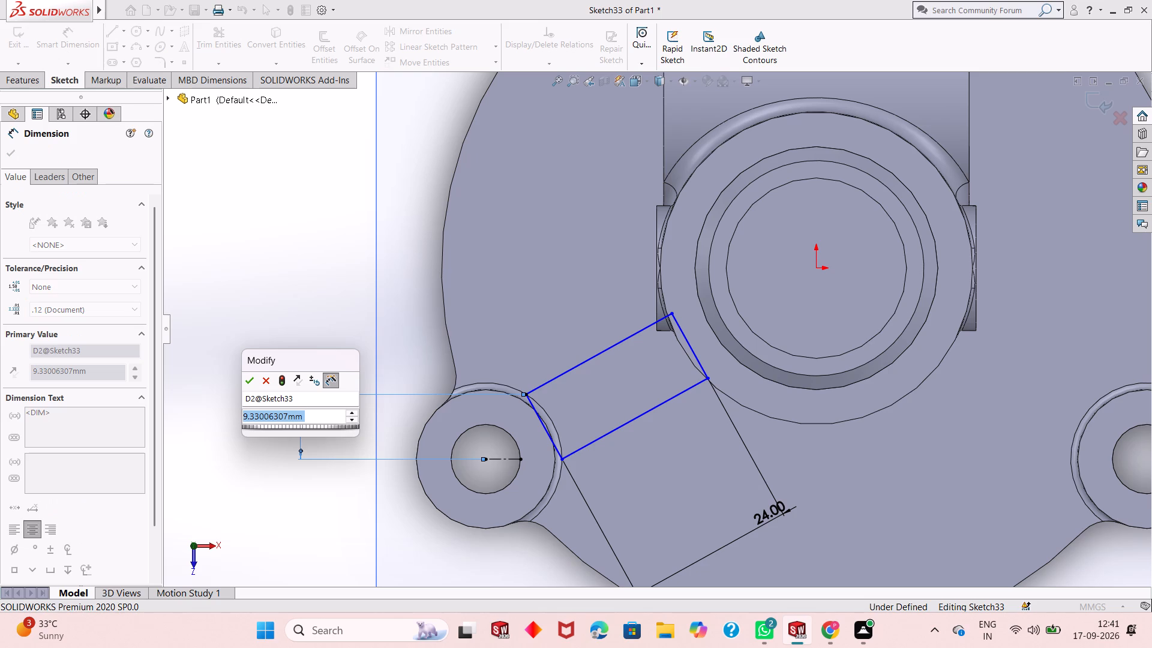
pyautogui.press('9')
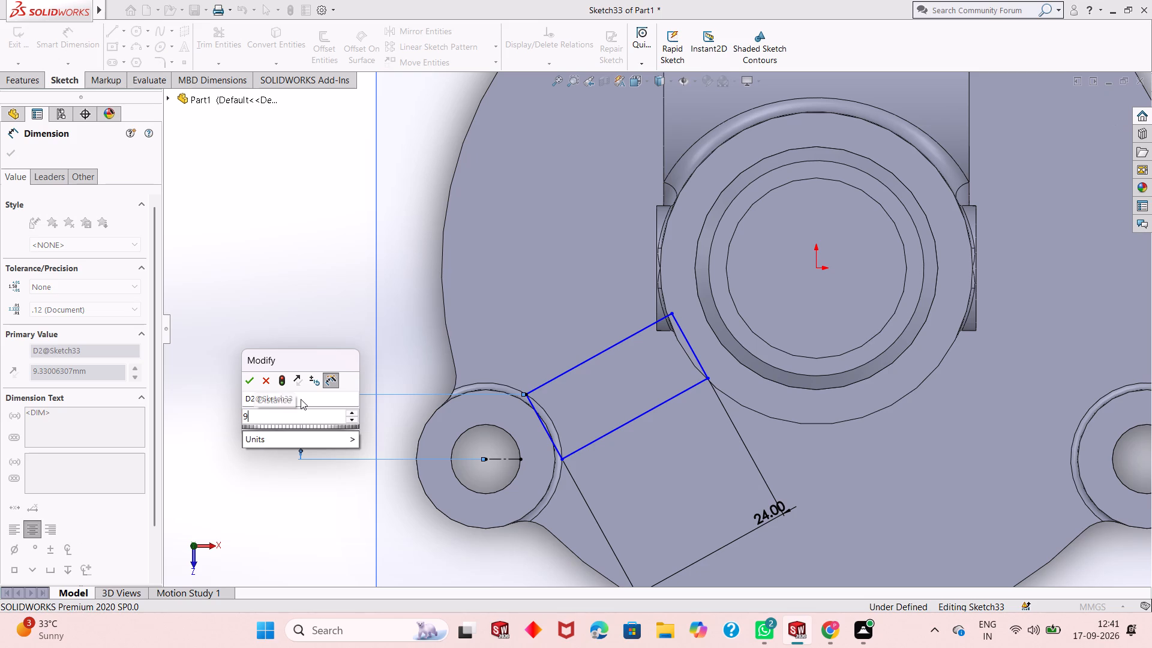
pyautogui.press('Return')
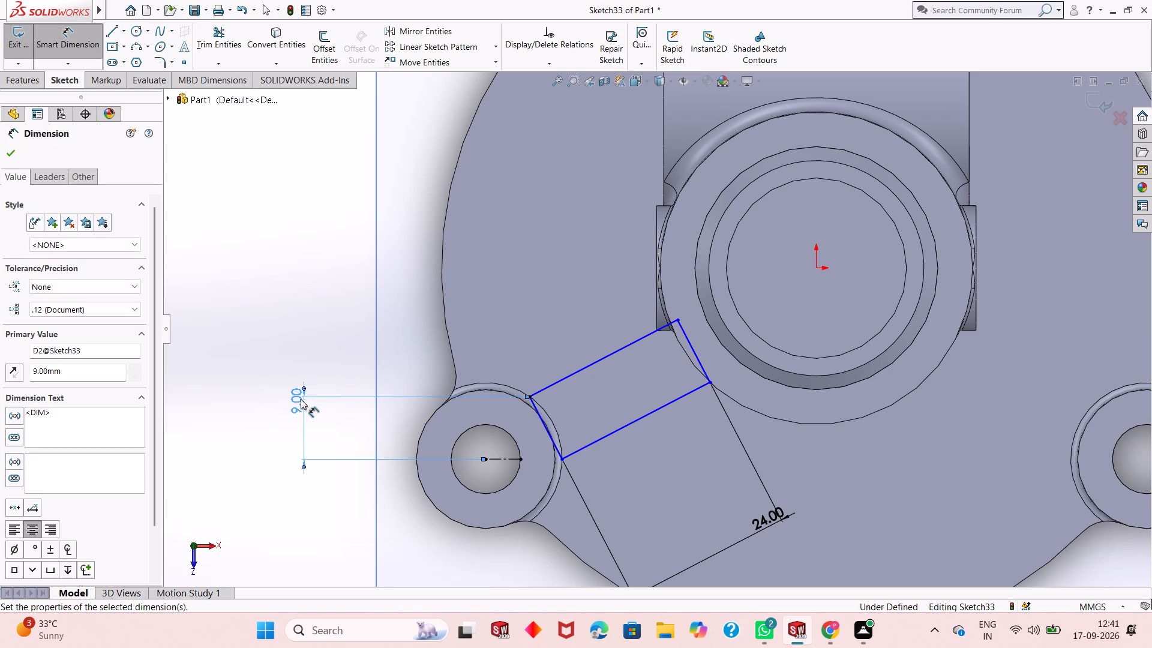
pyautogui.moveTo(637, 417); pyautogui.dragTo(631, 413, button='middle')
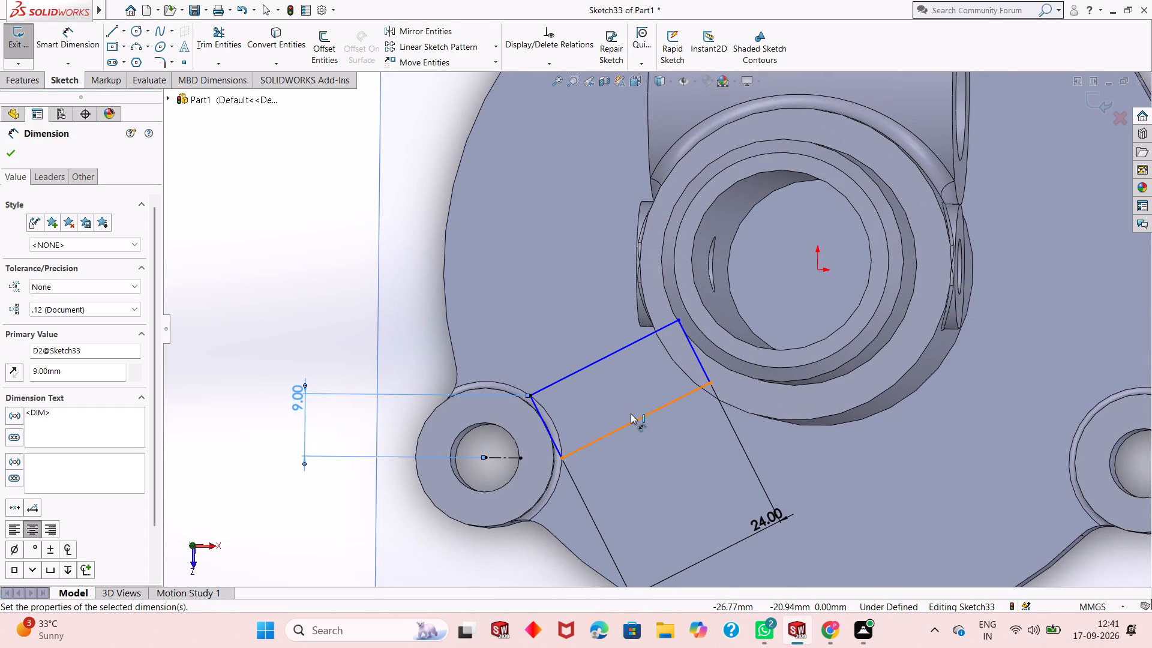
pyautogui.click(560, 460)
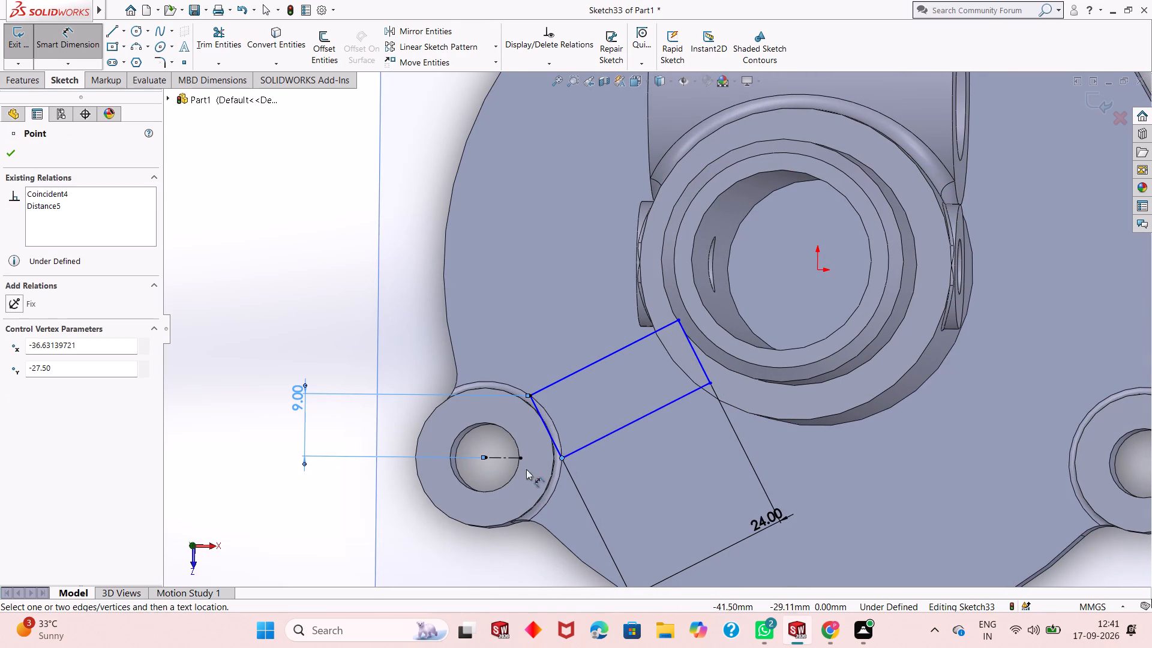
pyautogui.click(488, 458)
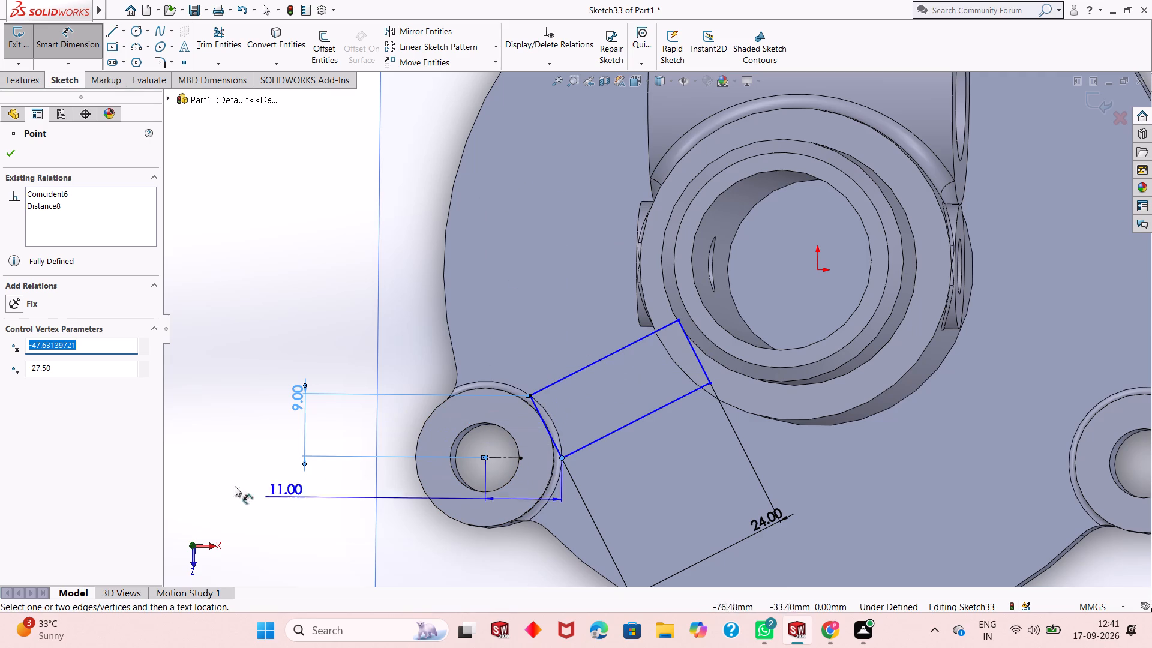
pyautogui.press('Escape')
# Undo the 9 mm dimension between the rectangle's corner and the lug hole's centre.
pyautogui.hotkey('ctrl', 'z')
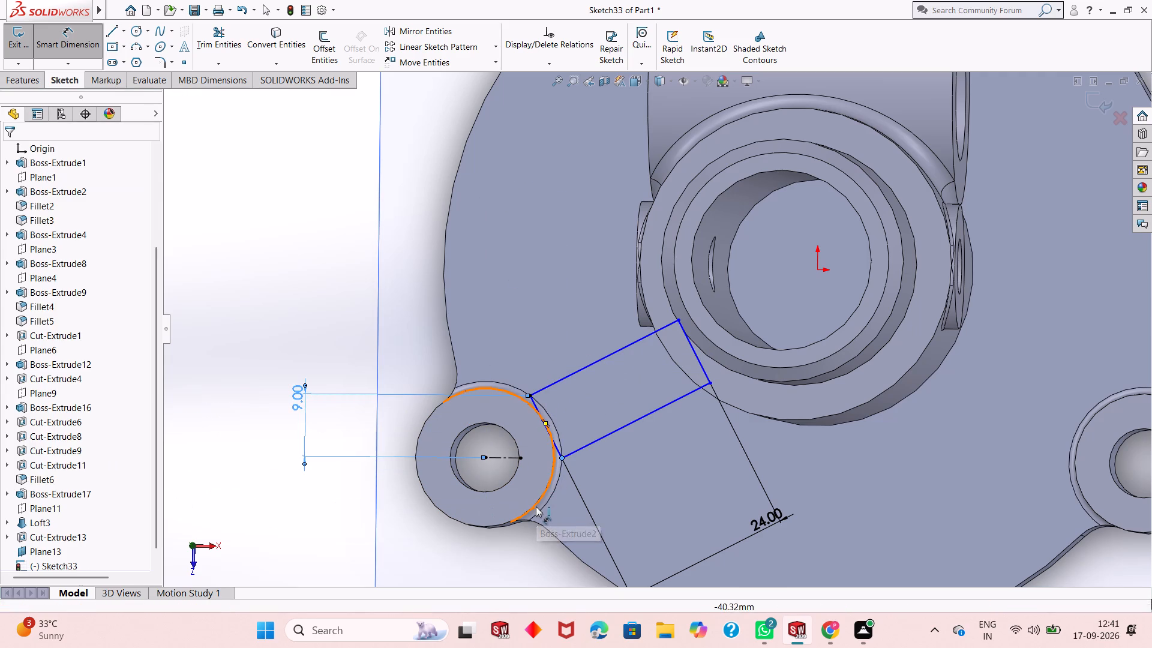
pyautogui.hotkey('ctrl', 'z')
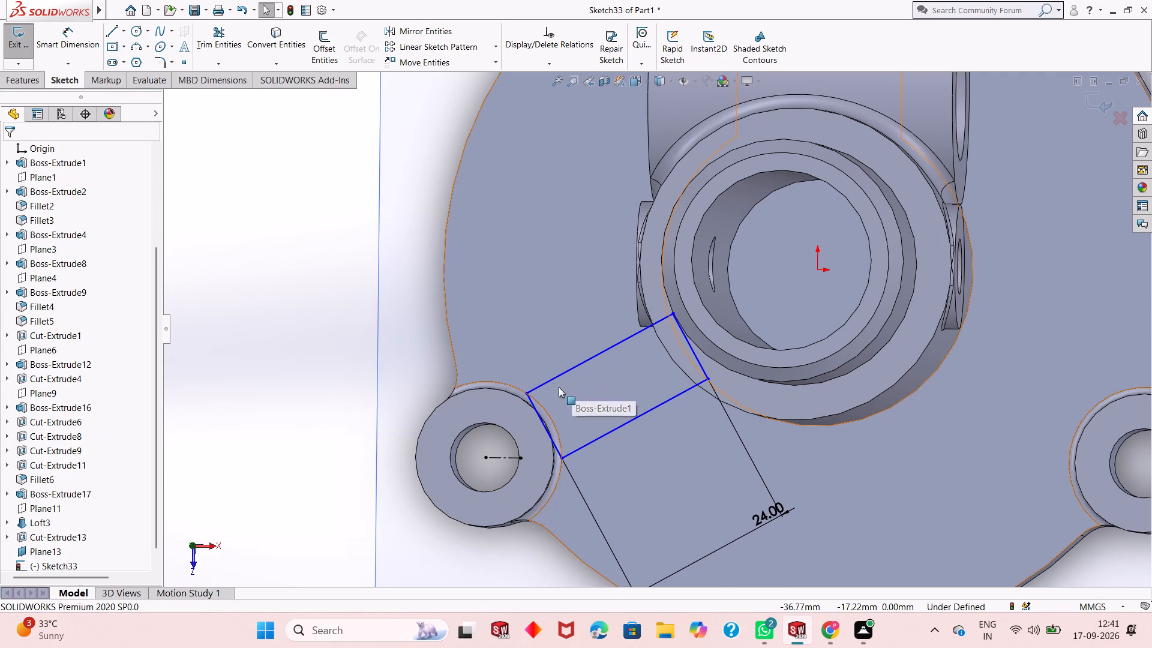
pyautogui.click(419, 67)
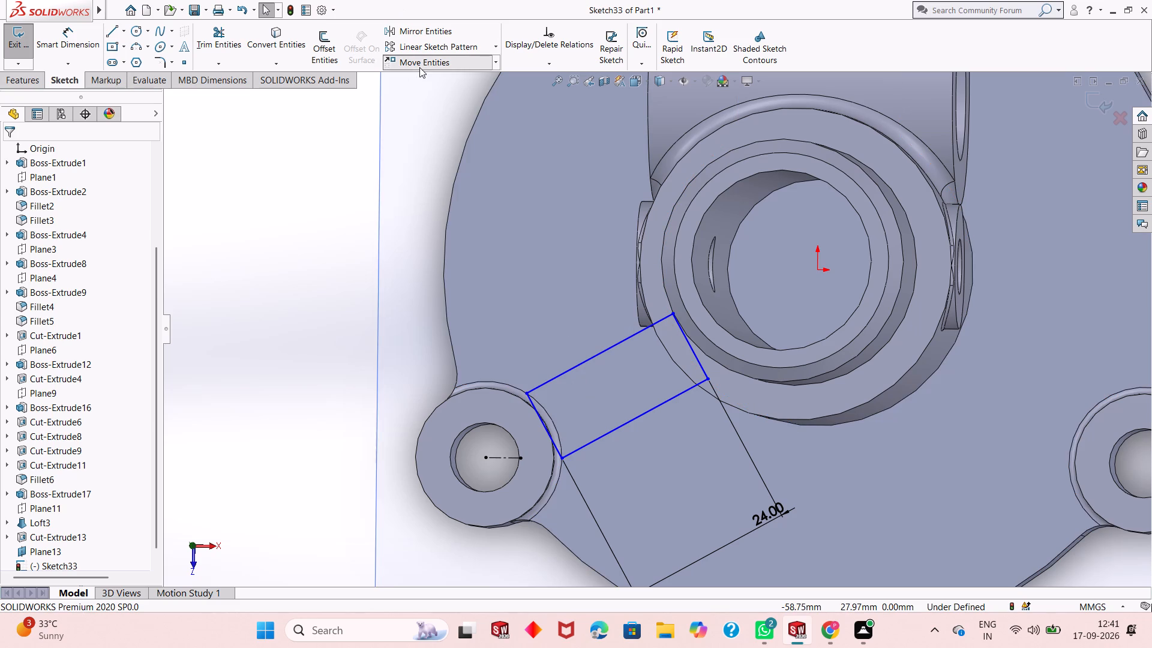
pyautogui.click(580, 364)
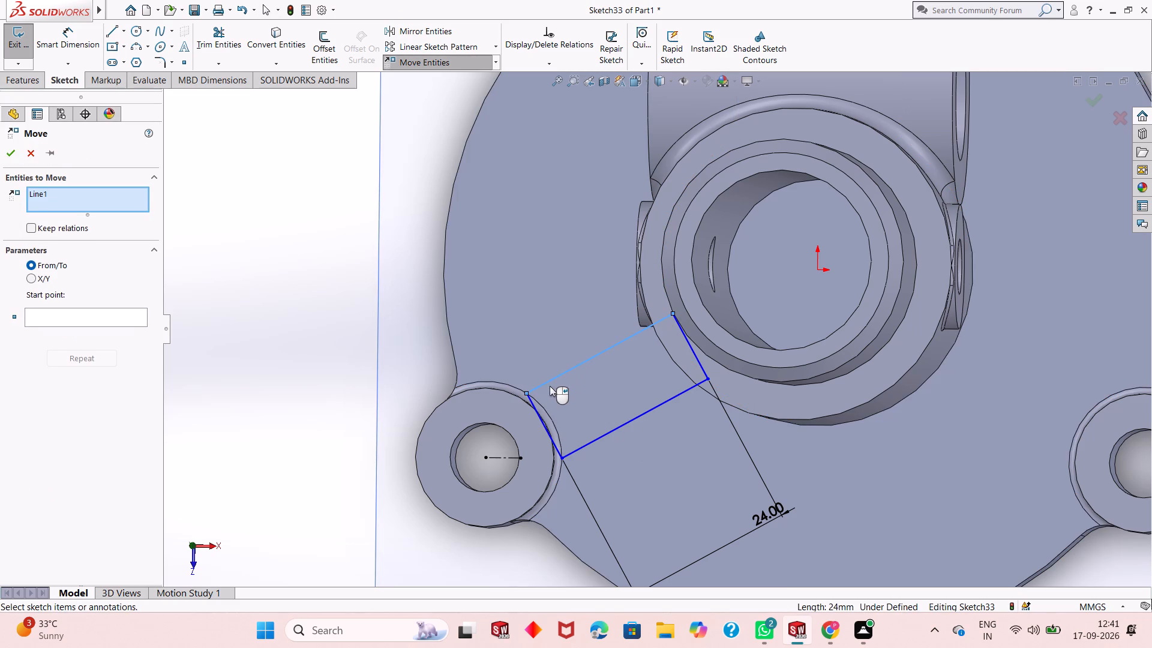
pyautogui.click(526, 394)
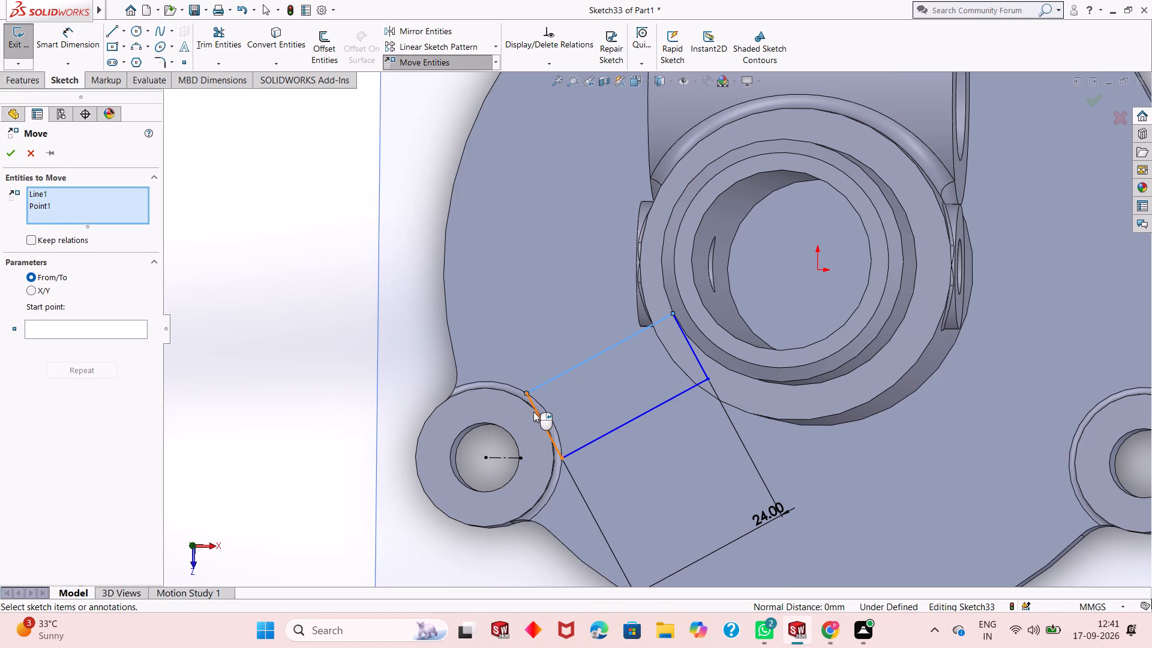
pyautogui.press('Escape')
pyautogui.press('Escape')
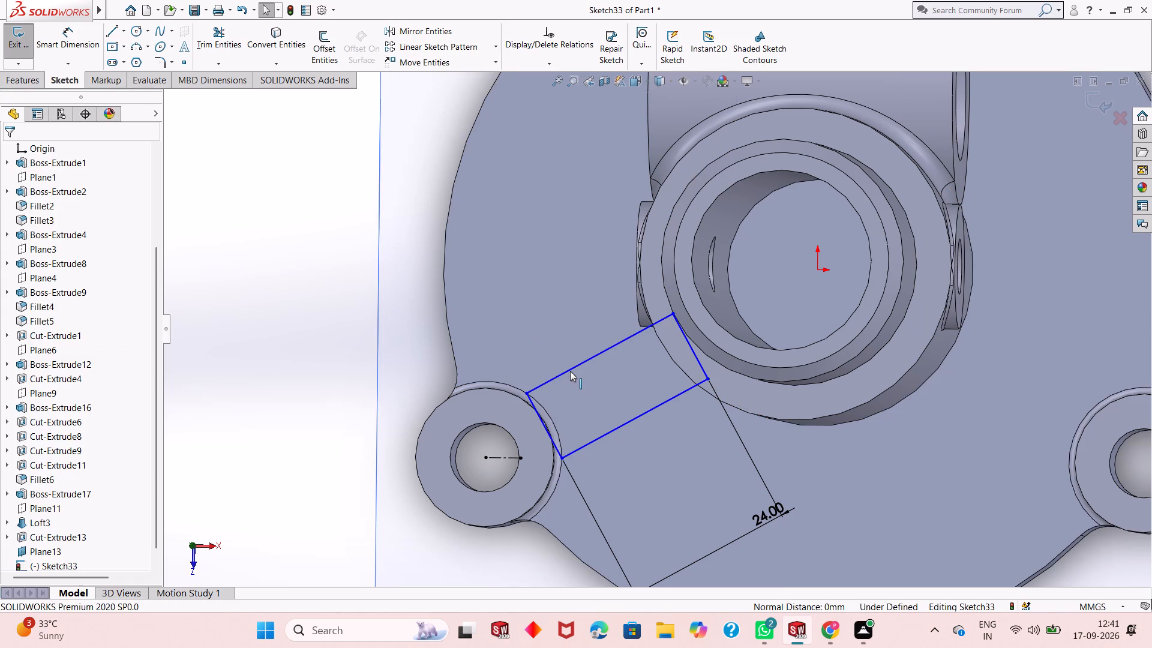
# Move the rectangle's four lines slightly toward the central cylinder, using the upper lug-side corner as the base point.
pyautogui.click(570, 371)
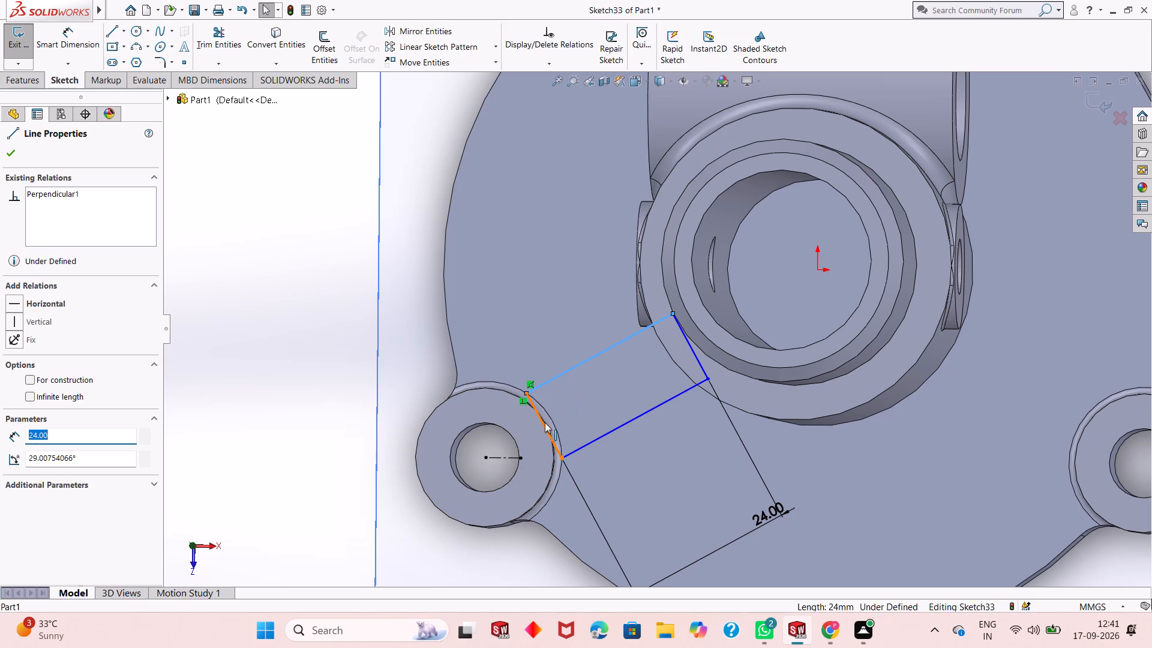
pyautogui.keyDown('ctrl'); pyautogui.click(545, 422); pyautogui.keyUp('ctrl')
pyautogui.keyDown('ctrl'); pyautogui.click(630, 420); pyautogui.keyUp('ctrl')
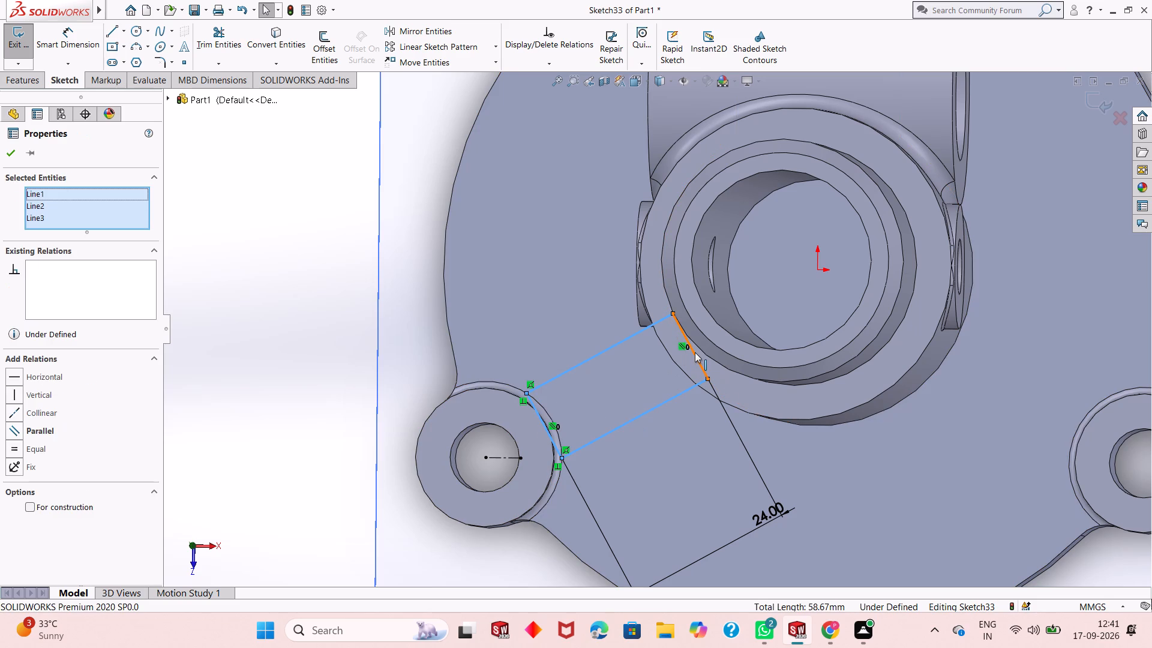
pyautogui.keyDown('ctrl'); pyautogui.click(695, 352); pyautogui.keyUp('ctrl')
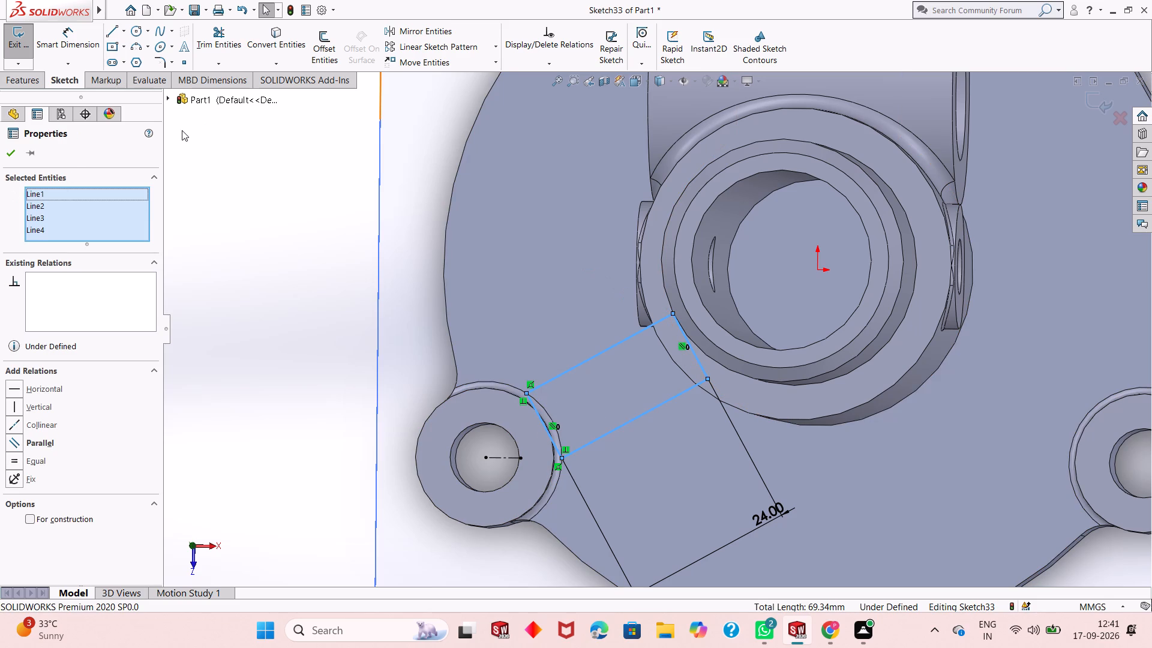
pyautogui.click(419, 64)
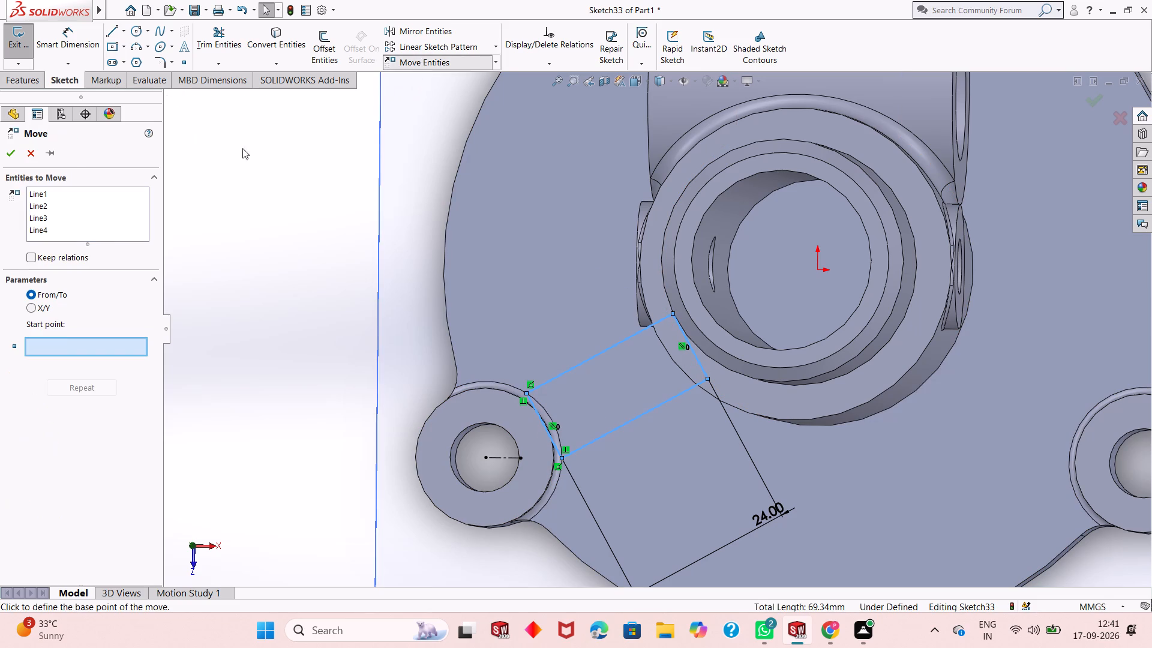
pyautogui.scroll(-2, 560, 443)
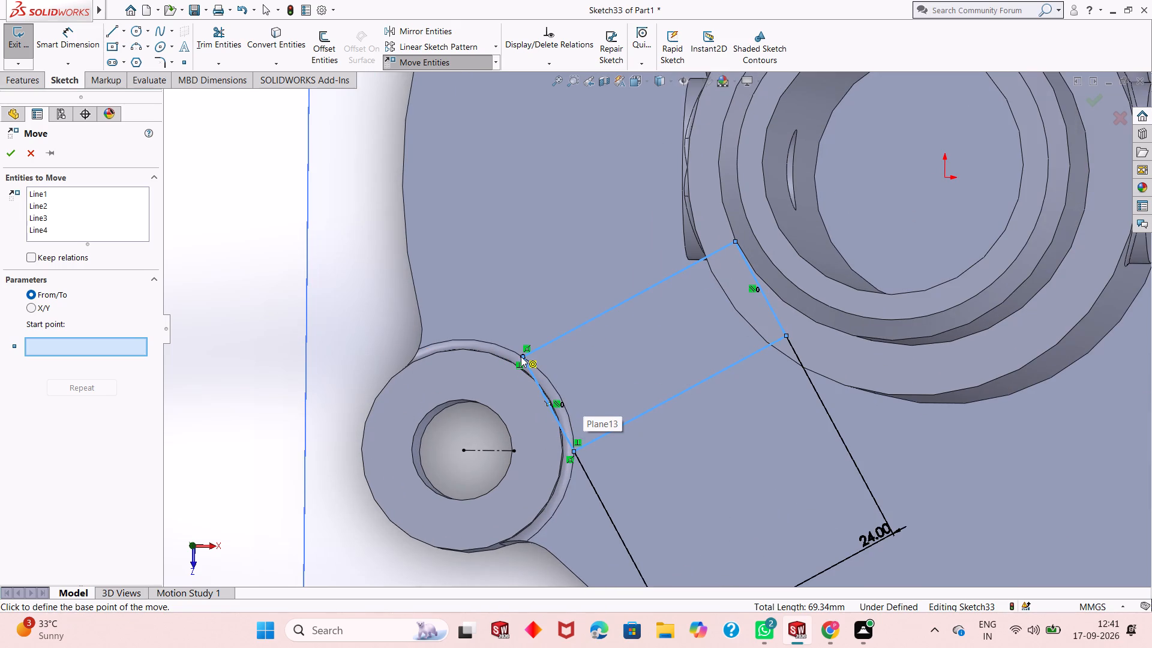
pyautogui.click(523, 356)
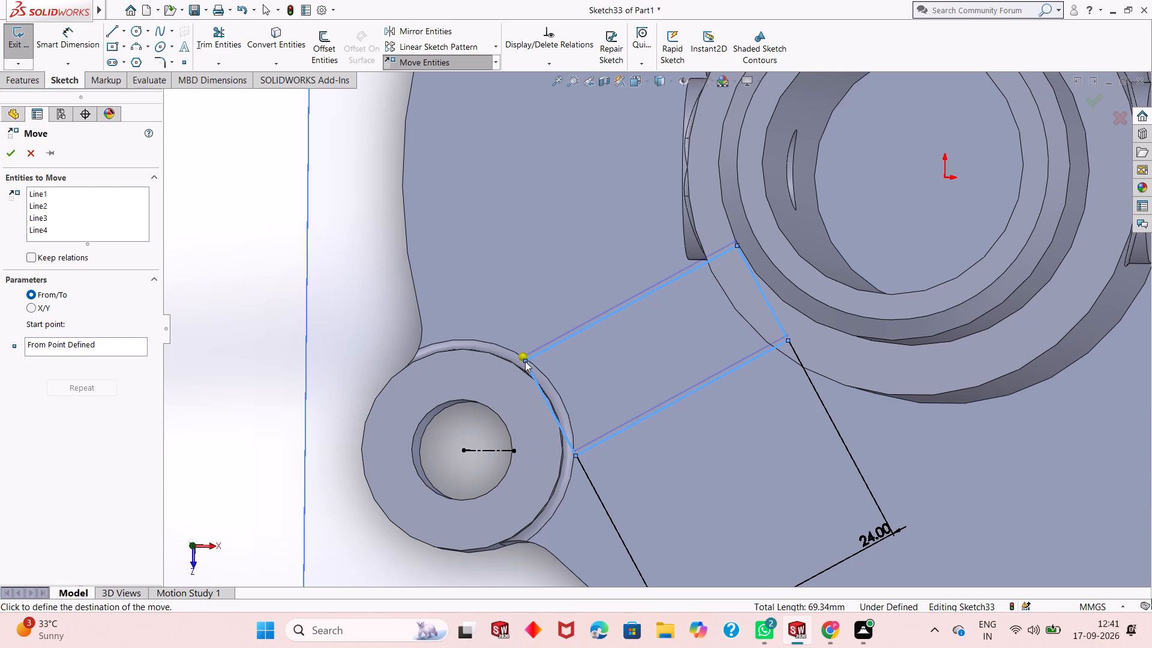
pyautogui.click(527, 359)
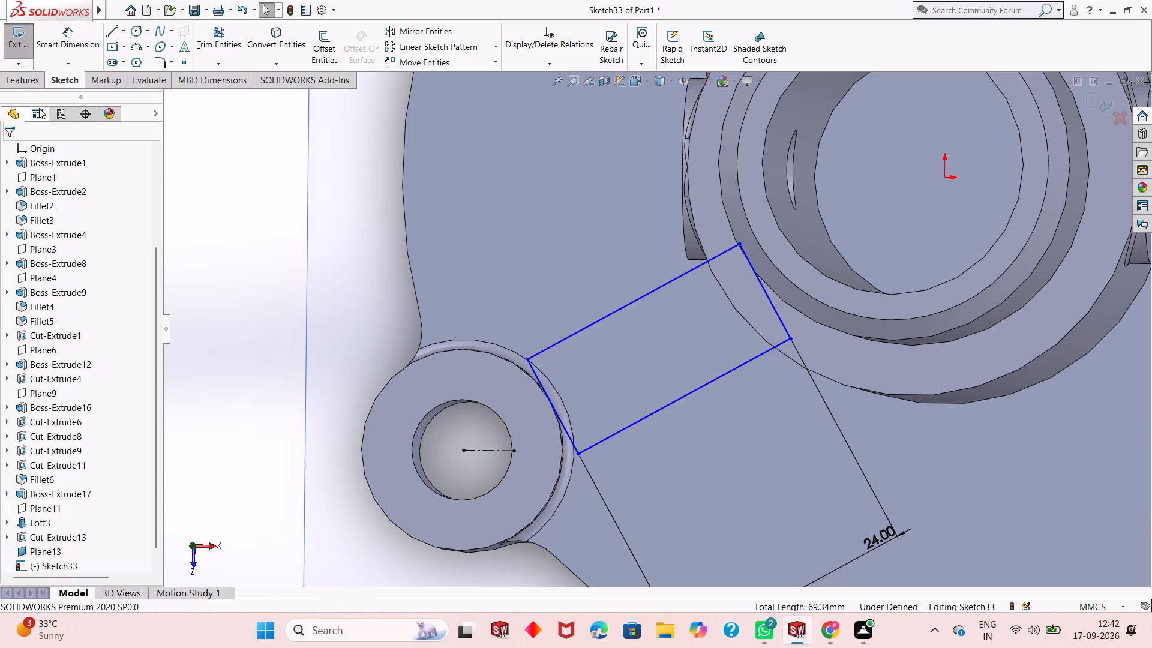
# Extrude the repositioned rectangle 30 mm blind from the sketch plane, merged with the body, to form the rib block.
pyautogui.scroll(3, 501, 269)
pyautogui.scroll(-2, 757, 380)
pyautogui.scroll(1, 746, 366)
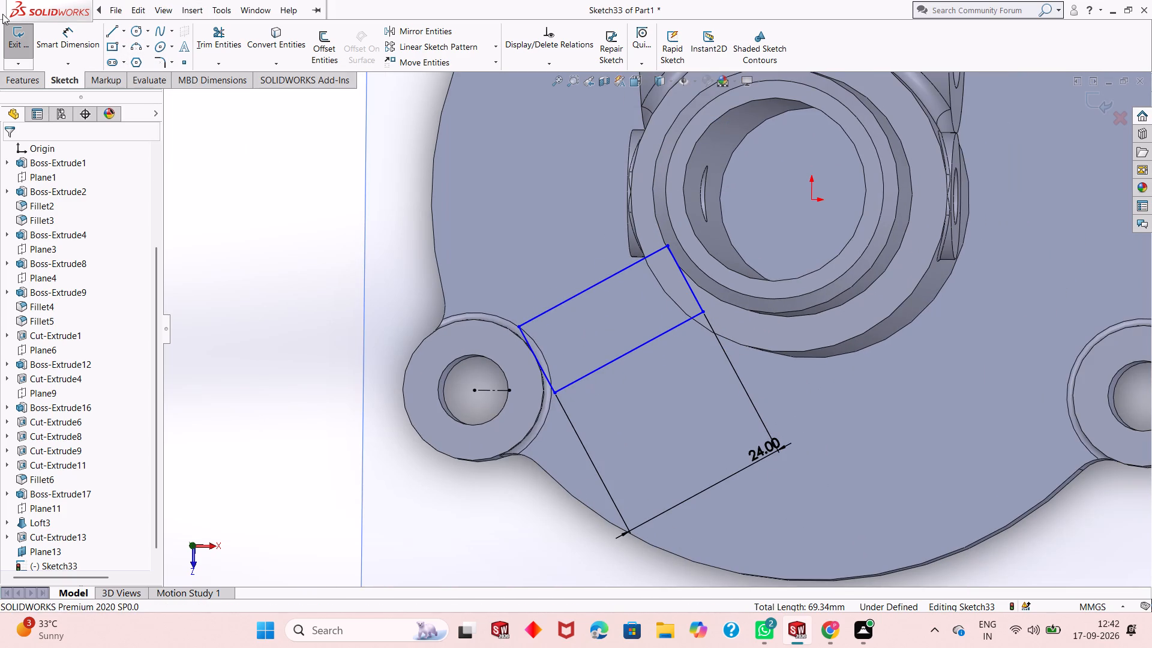
pyautogui.click(1, 70)
pyautogui.click(13, 79)
pyautogui.click(13, 45)
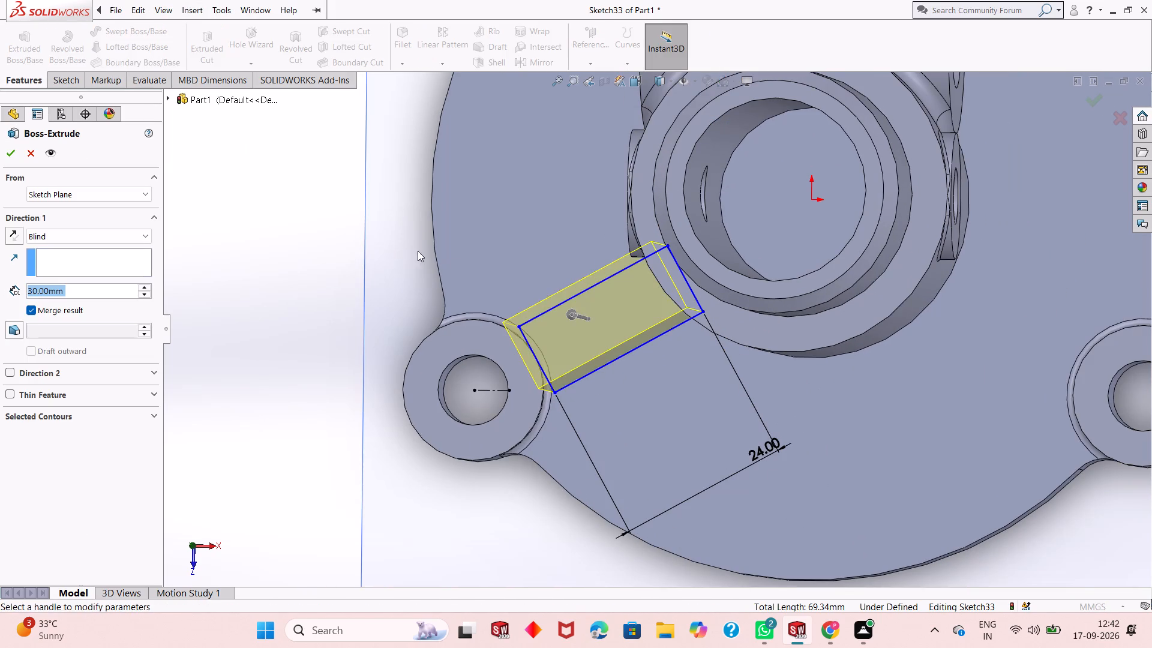
pyautogui.moveTo(472, 259); pyautogui.dragTo(522, 77, button='middle')
pyautogui.scroll(-1, 527, 173)
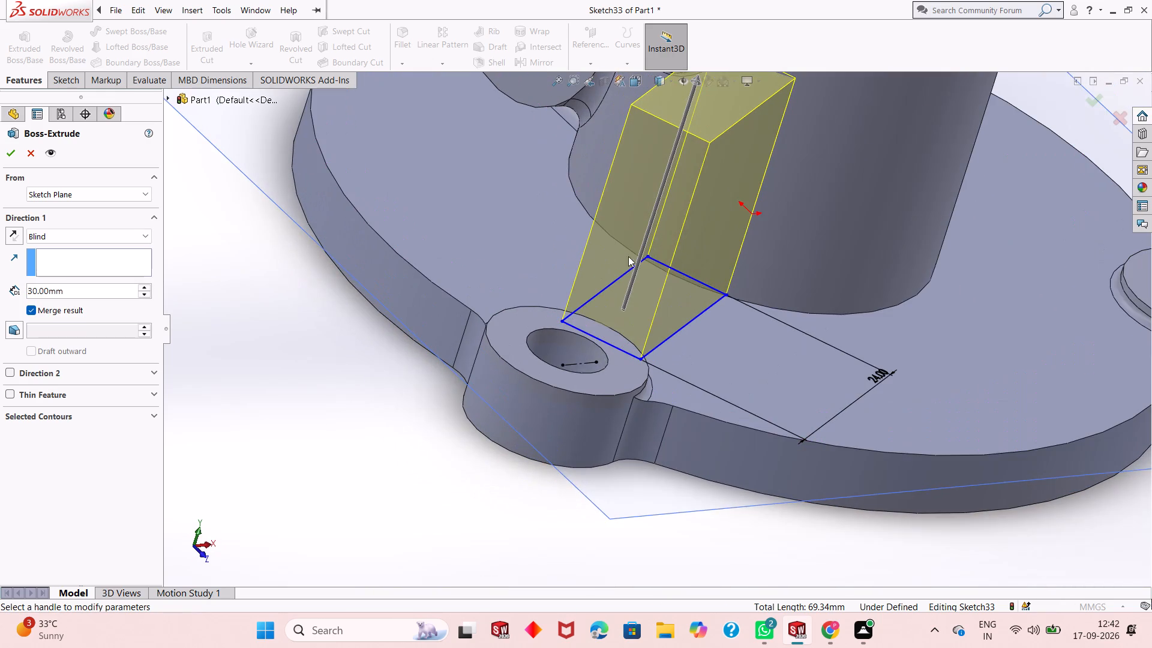
pyautogui.scroll(3, 560, 239)
pyautogui.scroll(-2, 716, 143)
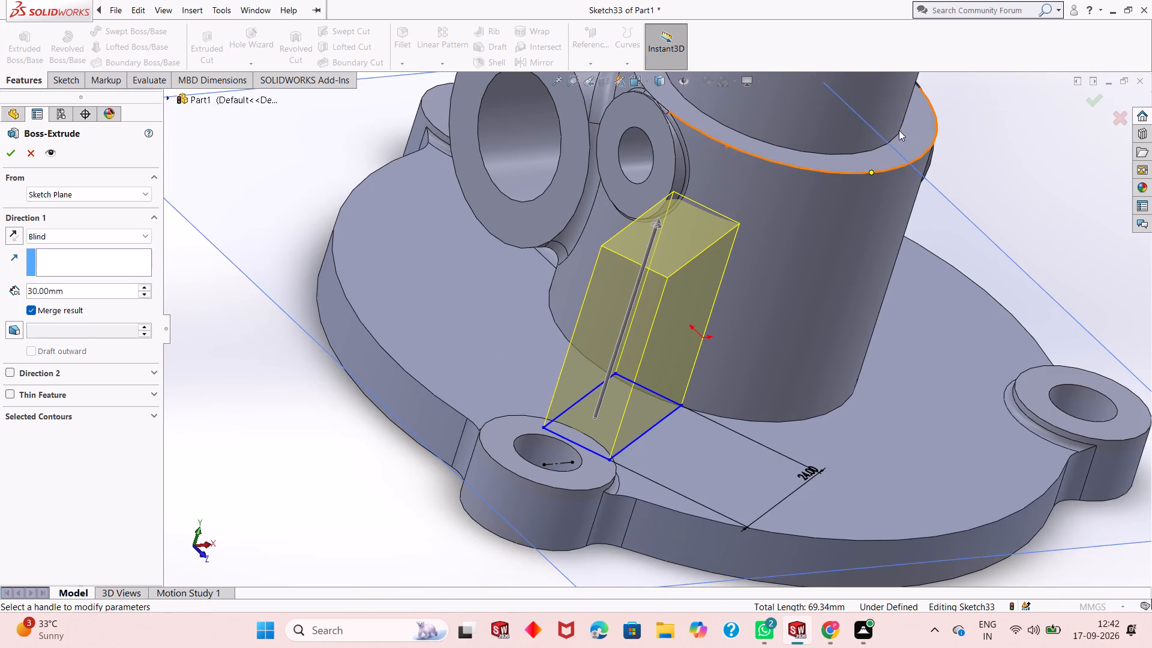
pyautogui.scroll(-2, 951, 128)
pyautogui.scroll(2, 677, 298)
pyautogui.moveTo(658, 277); pyautogui.dragTo(754, 149, button='middle')
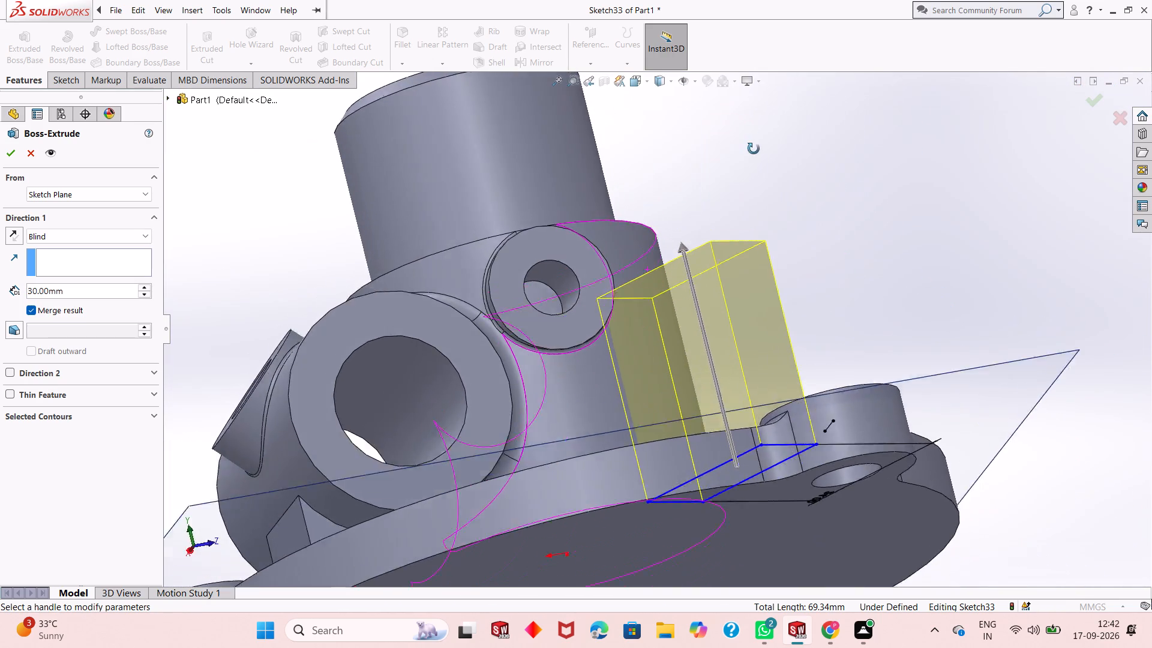
pyautogui.moveTo(754, 149); pyautogui.dragTo(718, 245, button='middle')
pyautogui.scroll(-3, 626, 401)
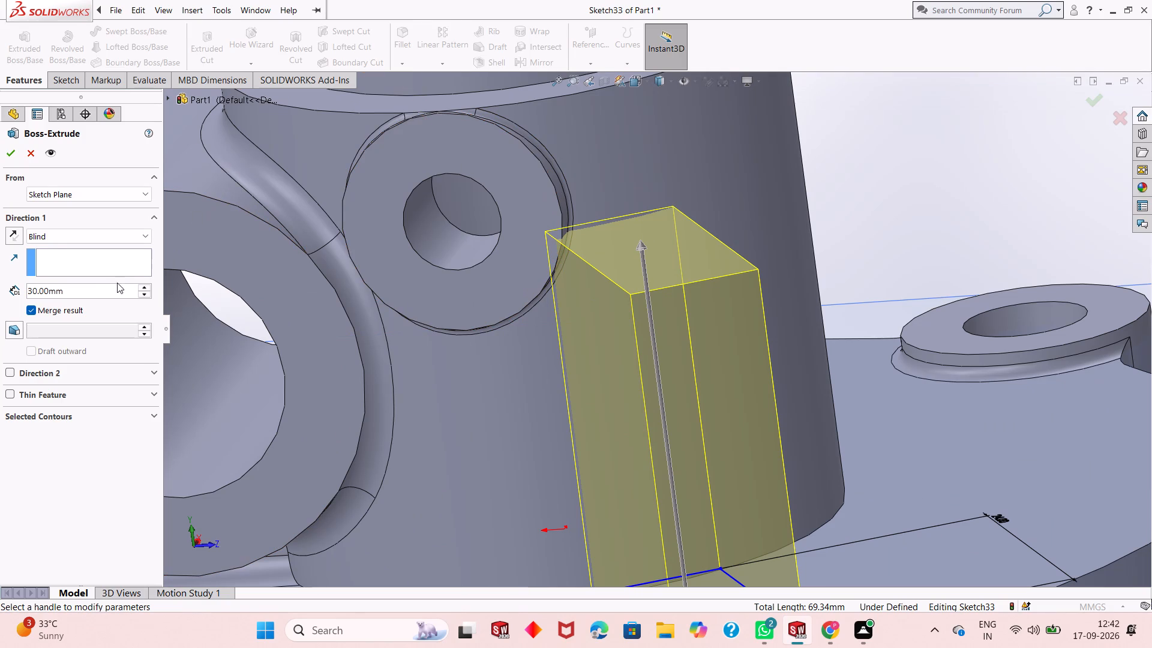
pyautogui.click(14, 156)
# Examine where the rib block meets the small round boss, the central cylinder and the flange lug.
pyautogui.scroll(2, 641, 440)
pyautogui.moveTo(785, 392); pyautogui.dragTo(743, 380, button='middle')
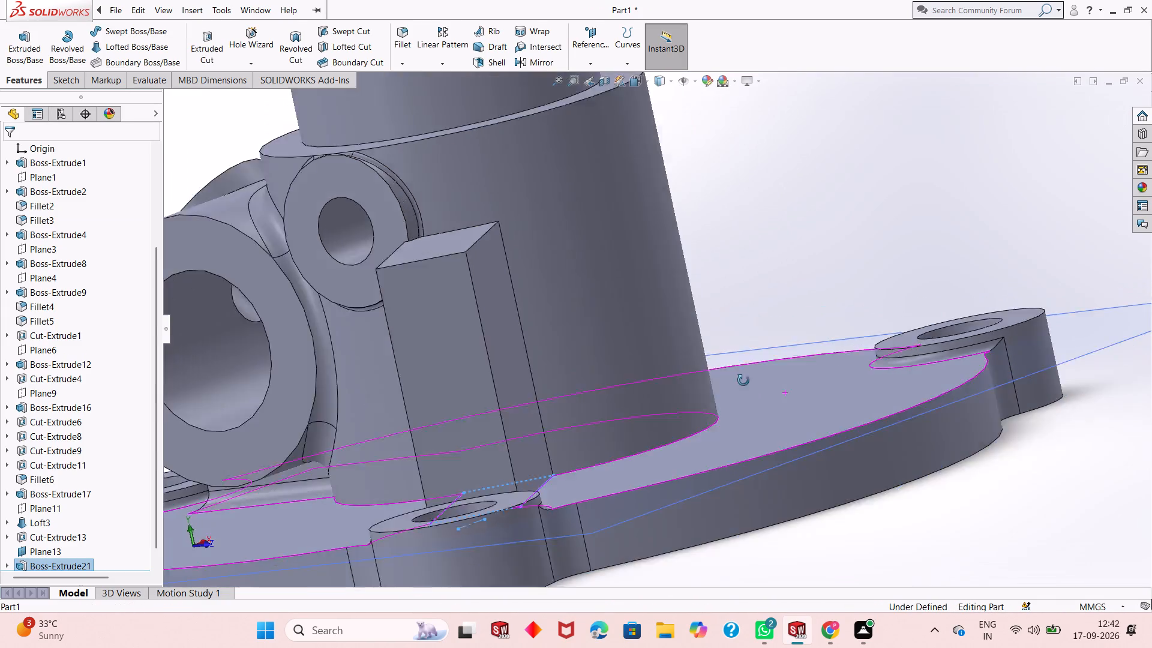
pyautogui.moveTo(743, 380); pyautogui.dragTo(694, 402, button='middle')
pyautogui.scroll(3, 454, 308)
pyautogui.moveTo(451, 303); pyautogui.dragTo(595, 272, button='middle')
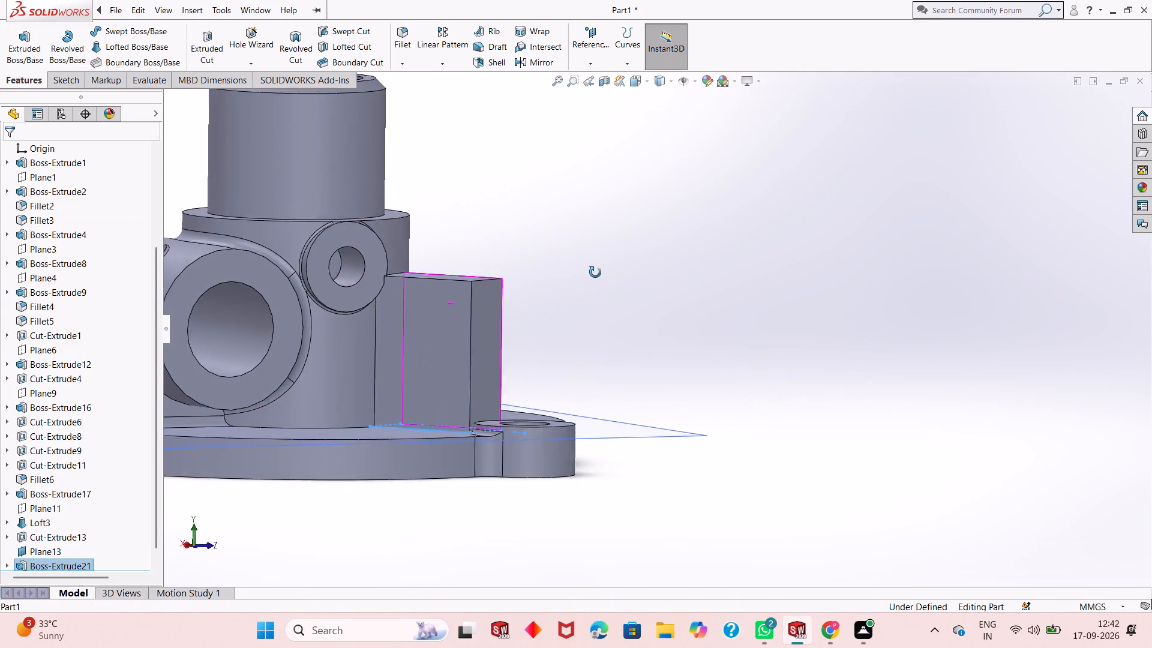
pyautogui.moveTo(595, 272); pyautogui.dragTo(614, 268, button='middle')
pyautogui.moveTo(424, 271); pyautogui.dragTo(326, 313, button='middle')
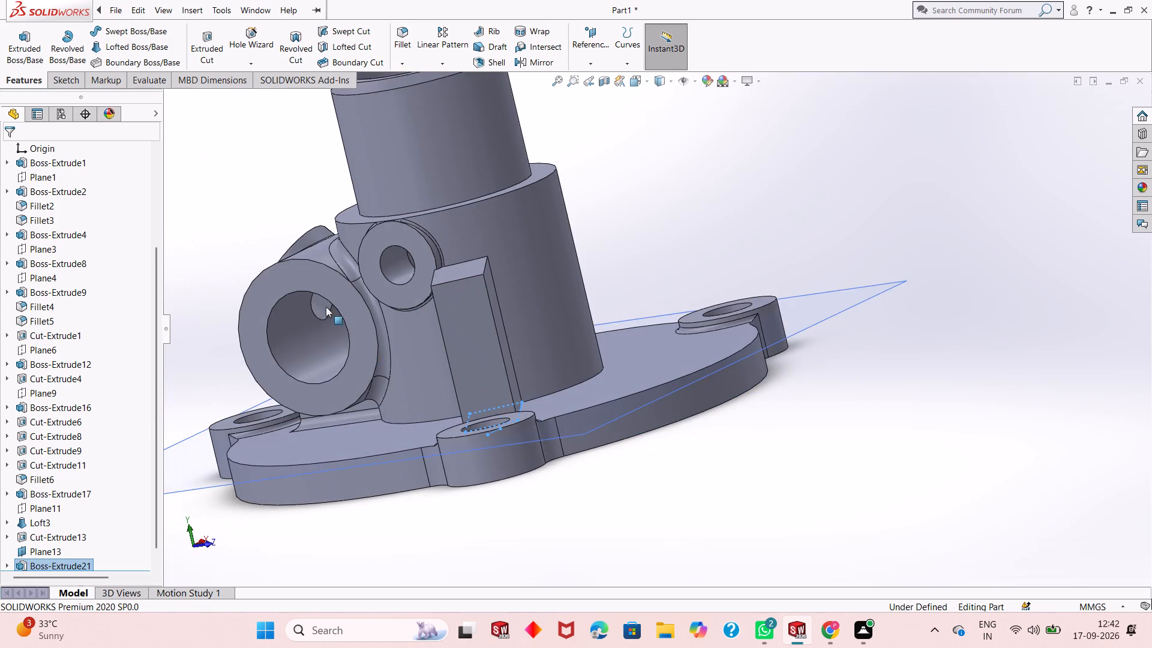
pyautogui.scroll(-5, 427, 265)
pyautogui.moveTo(492, 316); pyautogui.dragTo(522, 333, button='middle')
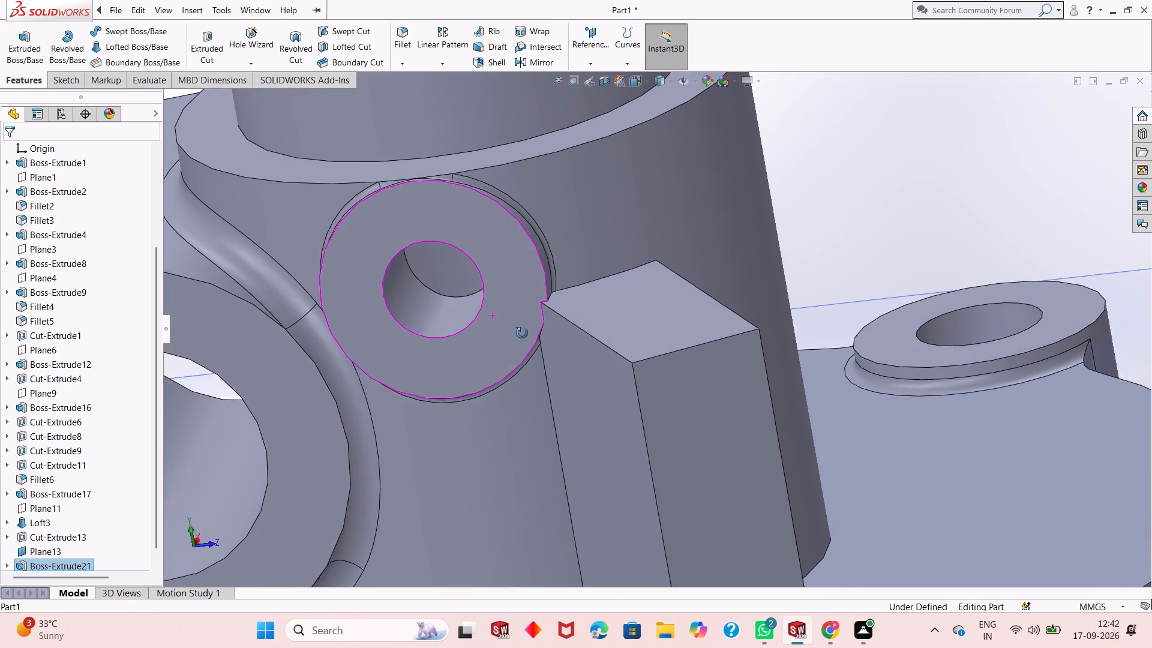
pyautogui.moveTo(522, 333); pyautogui.dragTo(512, 316, button='middle')
pyautogui.scroll(-3, 588, 309)
pyautogui.moveTo(575, 312); pyautogui.dragTo(585, 347, button='middle')
pyautogui.scroll(6, 585, 347)
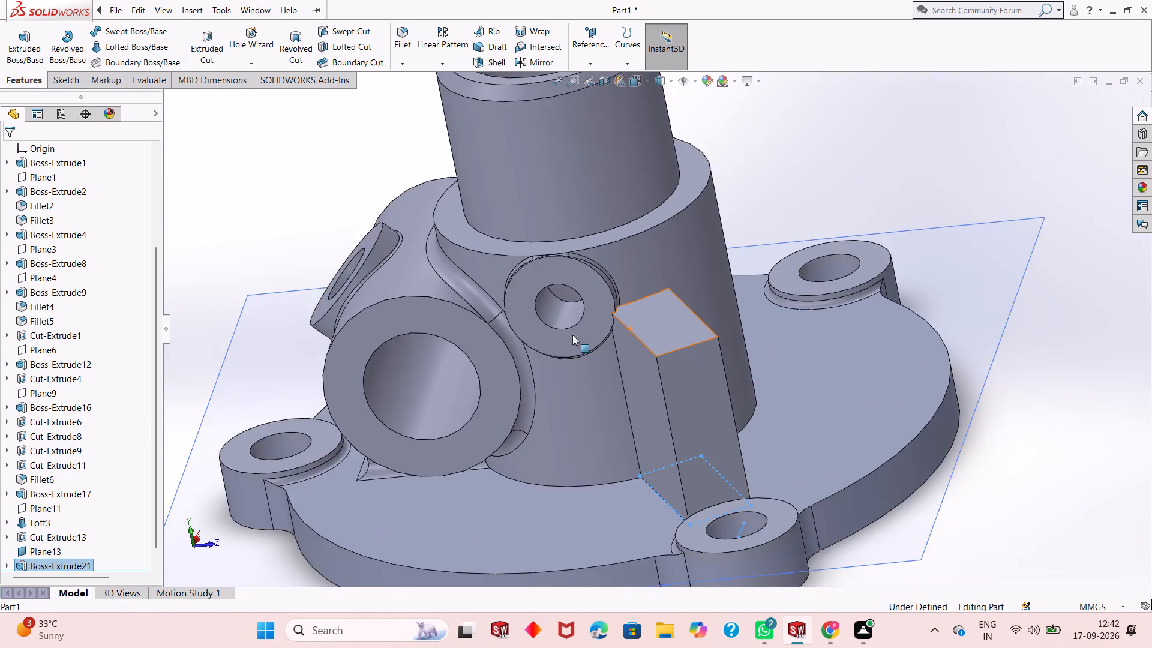
pyautogui.scroll(3, 572, 335)
pyautogui.moveTo(825, 404); pyautogui.dragTo(796, 449, button='middle')
pyautogui.scroll(-5, 733, 426)
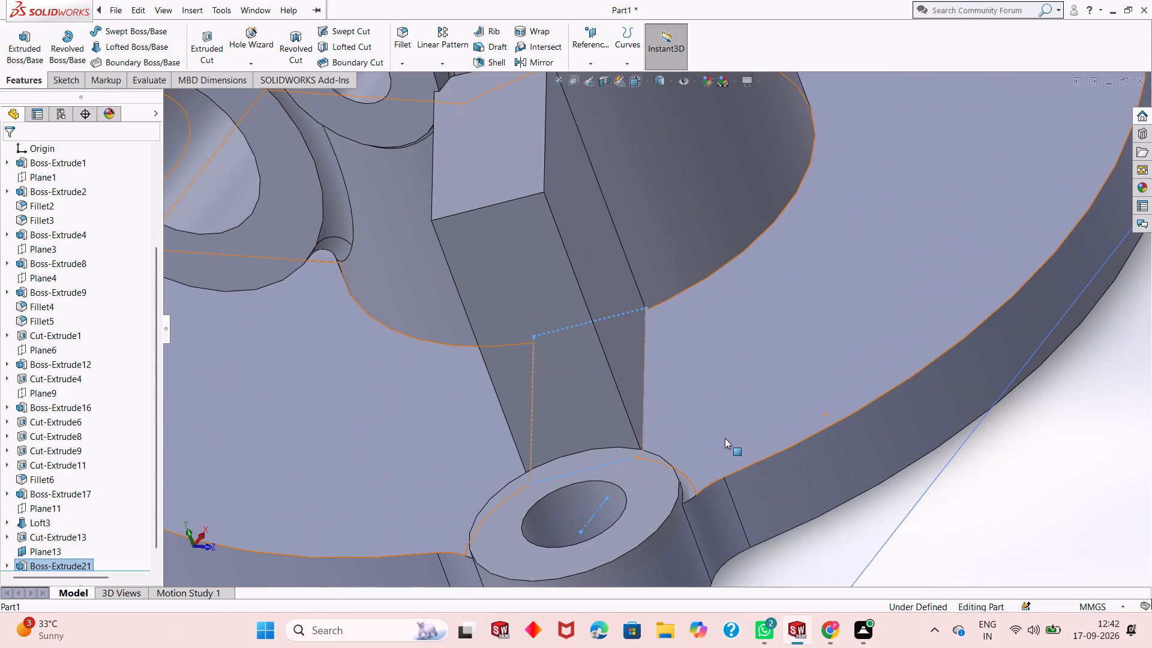
pyautogui.scroll(3, 668, 439)
pyautogui.moveTo(766, 370); pyautogui.dragTo(684, 383, button='middle')
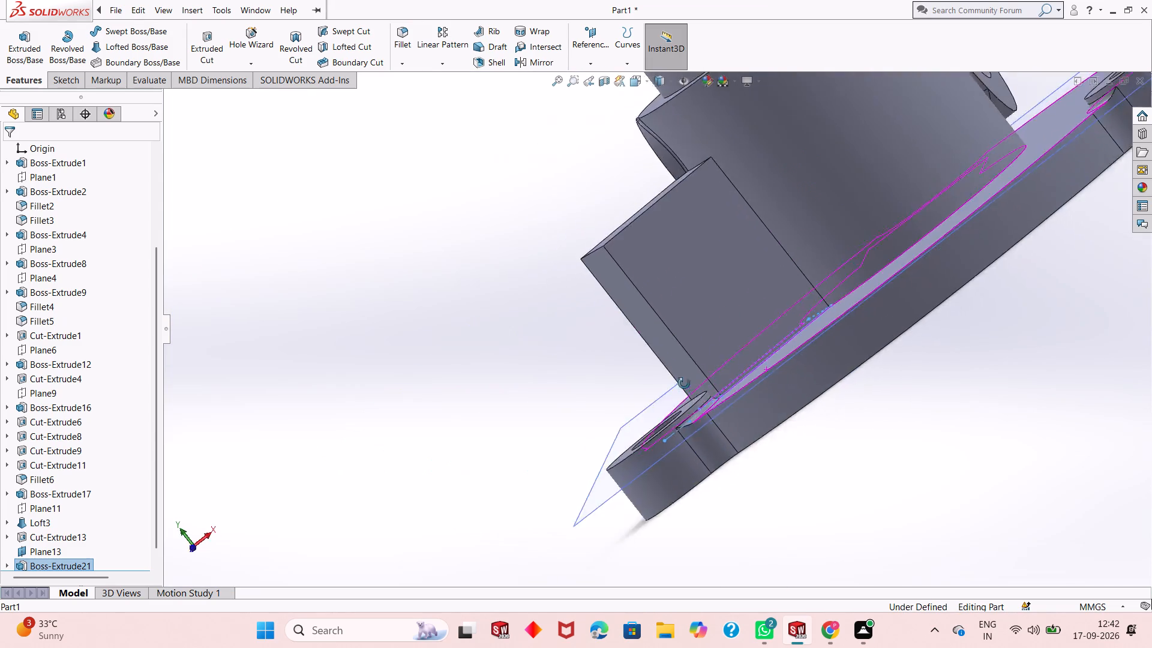
pyautogui.moveTo(684, 383); pyautogui.dragTo(714, 514, button='middle')
pyautogui.scroll(-2, 688, 172)
pyautogui.moveTo(700, 242); pyautogui.dragTo(739, 265, button='middle')
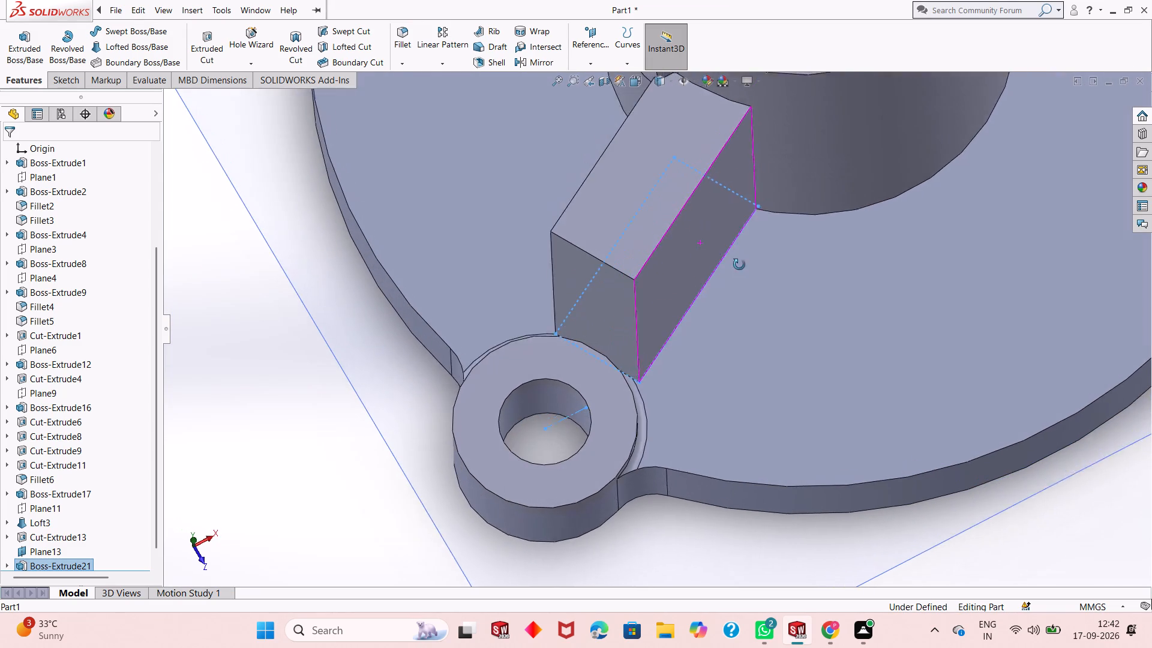
pyautogui.moveTo(739, 265); pyautogui.dragTo(741, 268, button='middle')
pyautogui.scroll(1, 741, 268)
pyautogui.moveTo(612, 335); pyautogui.dragTo(619, 350, button='middle')
pyautogui.scroll(-1, 612, 335)
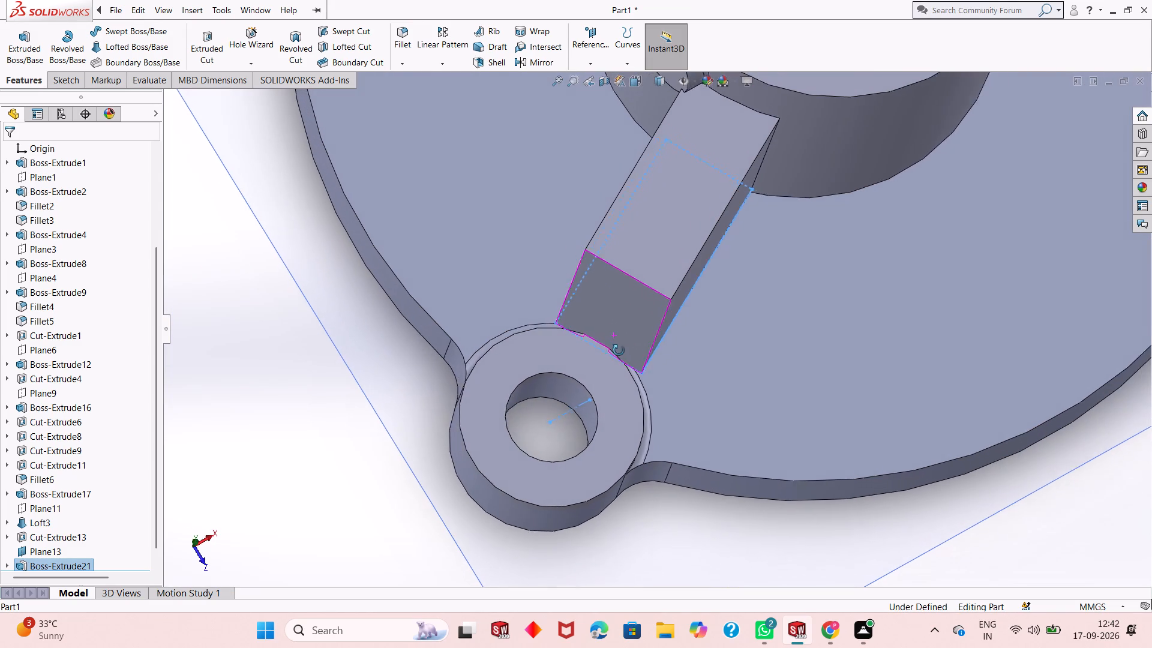
pyautogui.moveTo(619, 350); pyautogui.dragTo(581, 254, button='middle')
pyautogui.scroll(4, 572, 249)
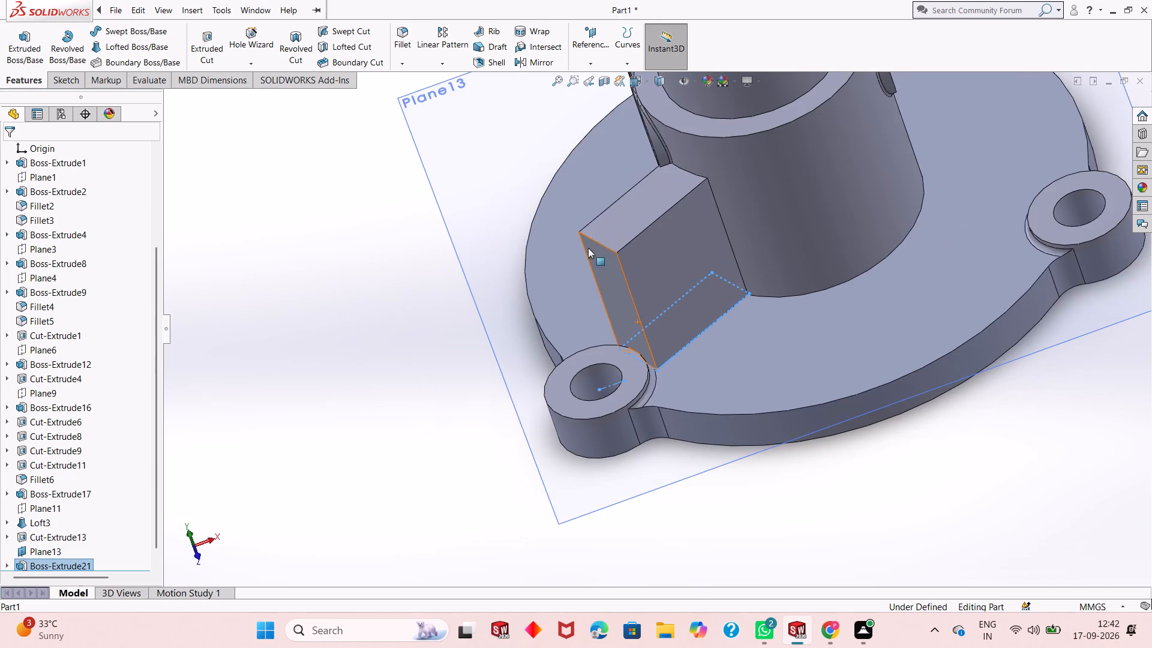
# On the rib block's side face, sketch a diagonal line about 38 mm long from the top corner at the cylinder to the bottom lug-side corner.
pyautogui.moveTo(620, 257); pyautogui.dragTo(655, 198, button='middle')
pyautogui.scroll(1, 703, 301)
pyautogui.moveTo(703, 301); pyautogui.dragTo(669, 268, button='middle')
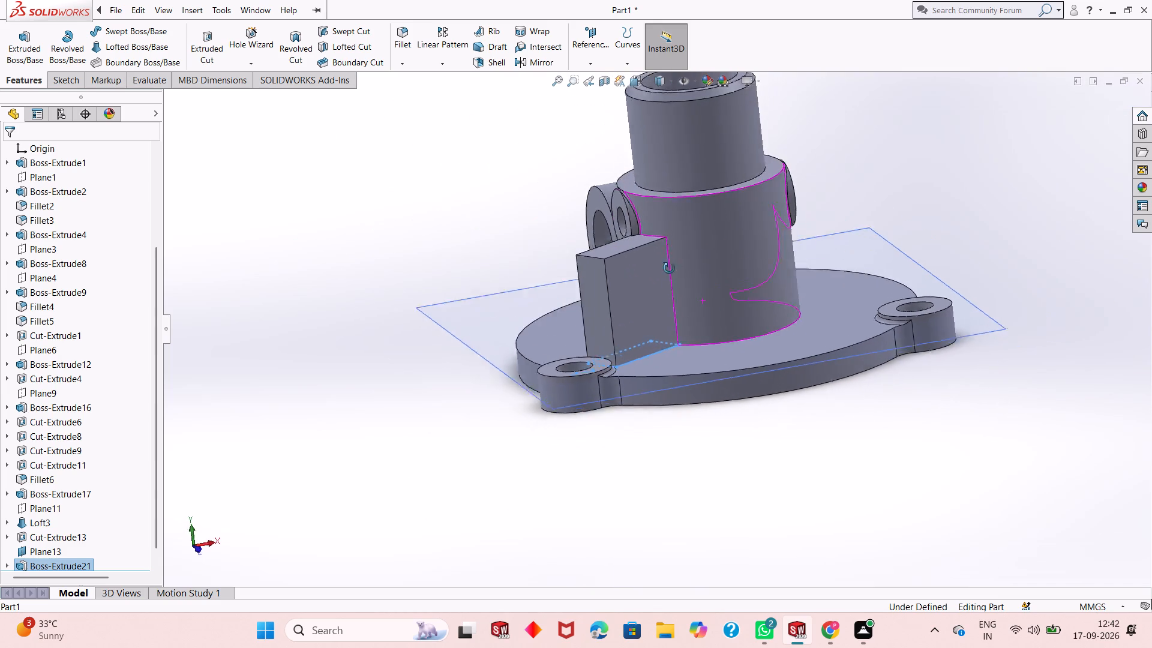
pyautogui.moveTo(669, 268); pyautogui.dragTo(622, 283, button='middle')
pyautogui.click(615, 285)
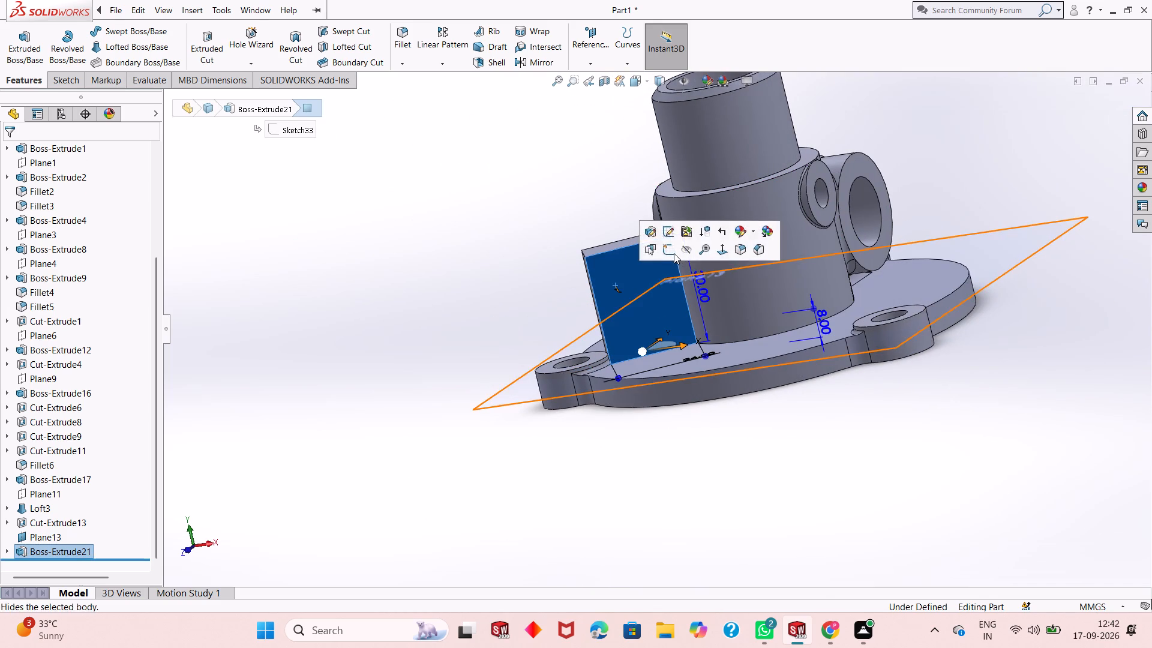
pyautogui.click(671, 250)
pyautogui.press('Escape')
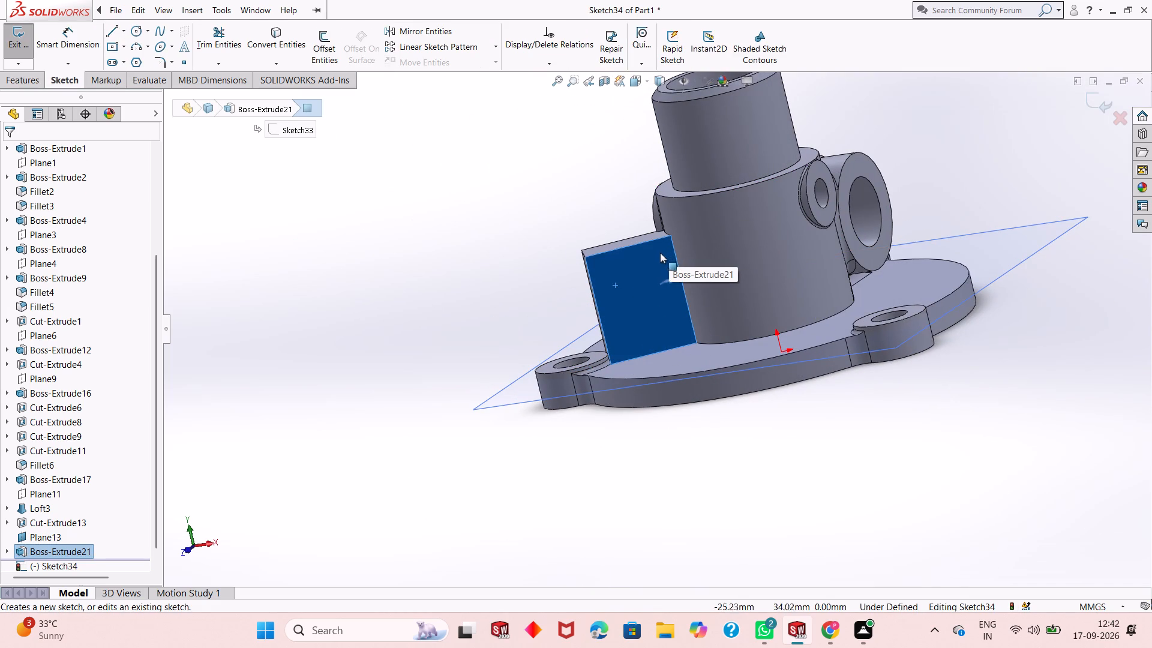
pyautogui.press('l')
pyautogui.scroll(-2, 652, 257)
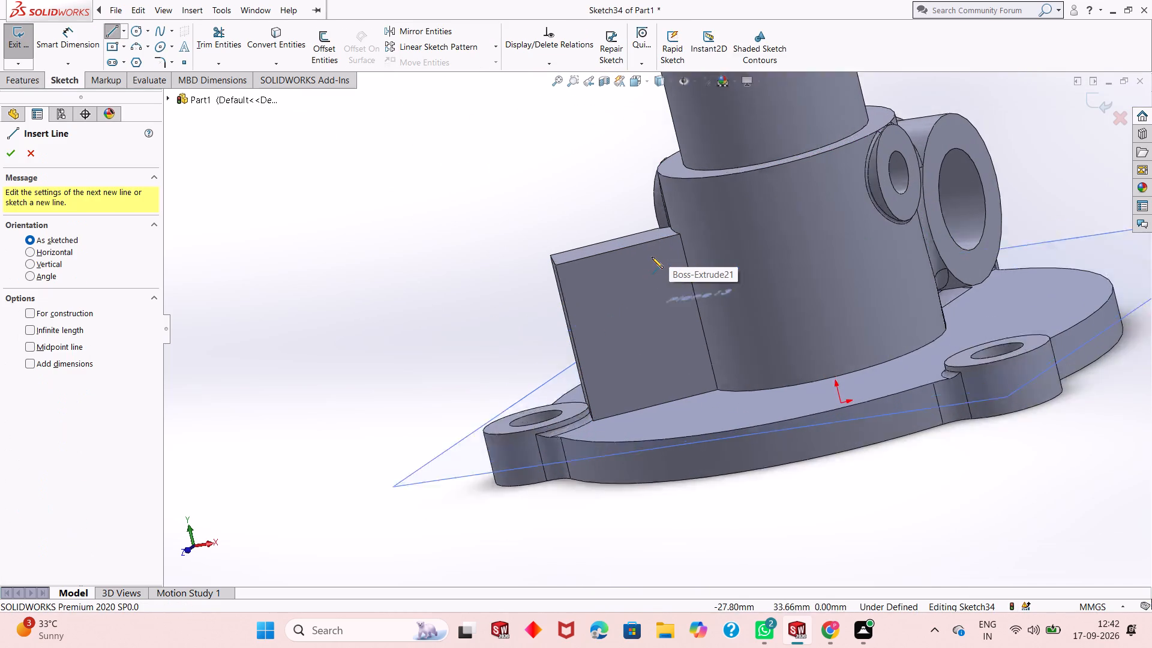
pyautogui.scroll(-1, 652, 257)
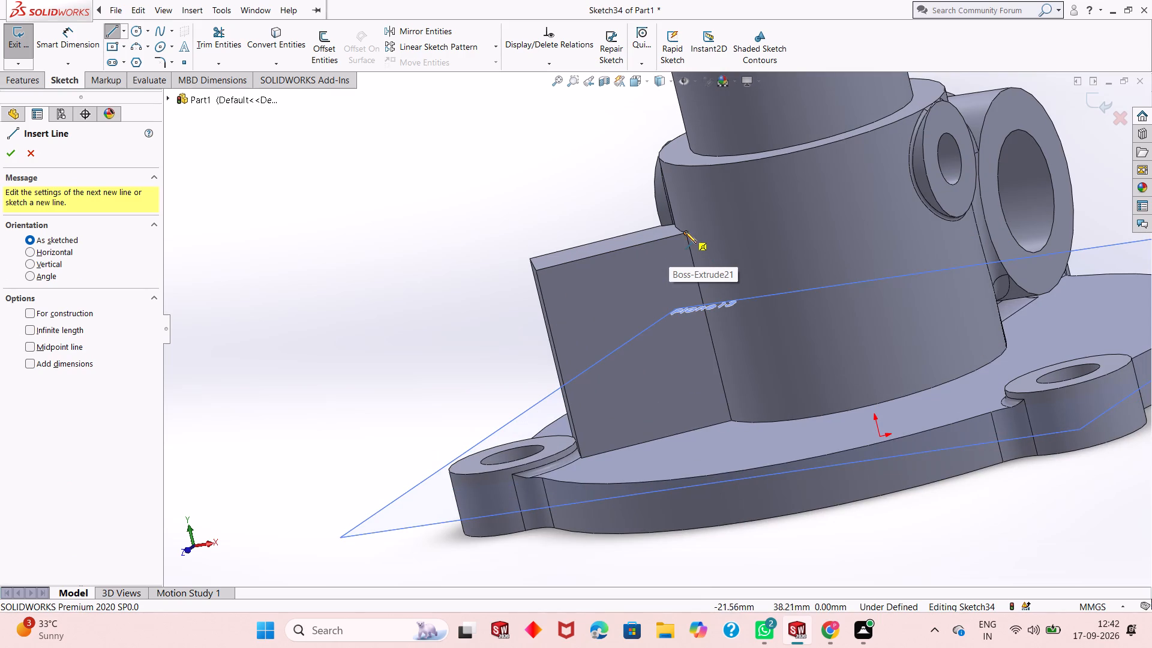
pyautogui.click(684, 233)
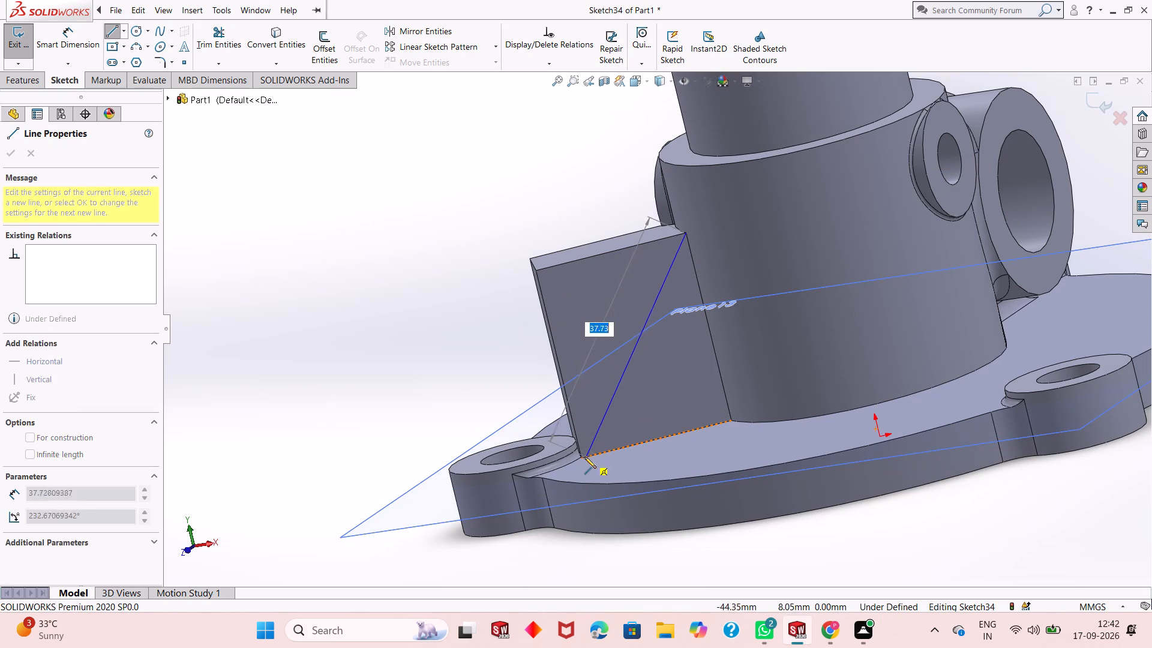
pyautogui.click(581, 457)
pyautogui.rightClick(660, 395)
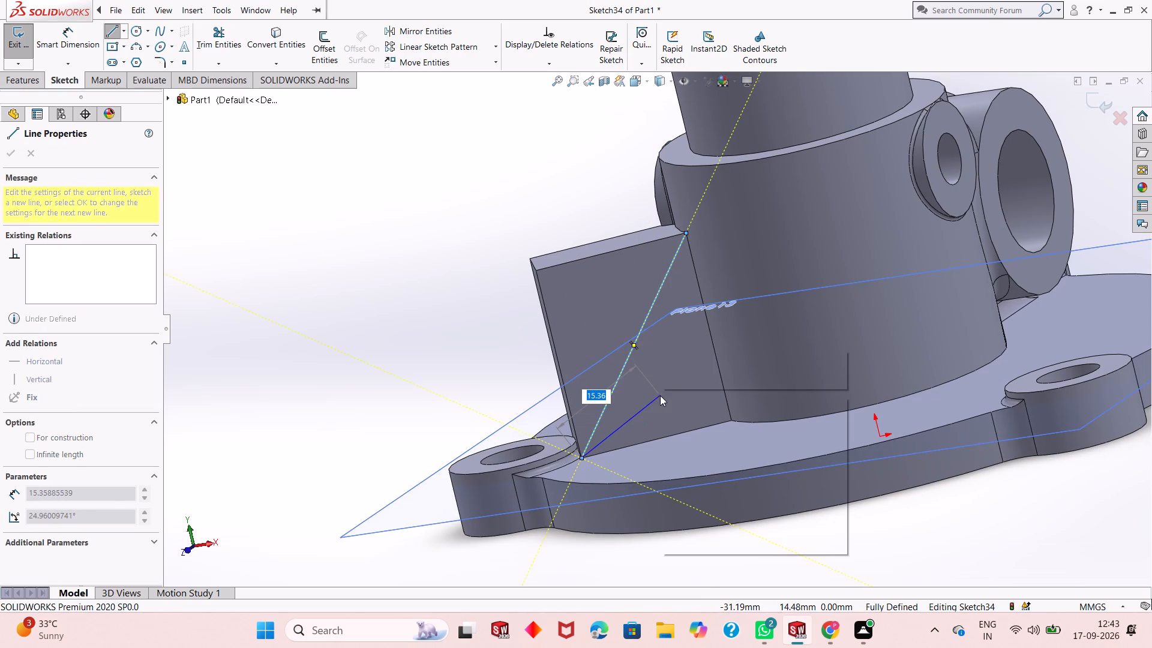
pyautogui.click(689, 403)
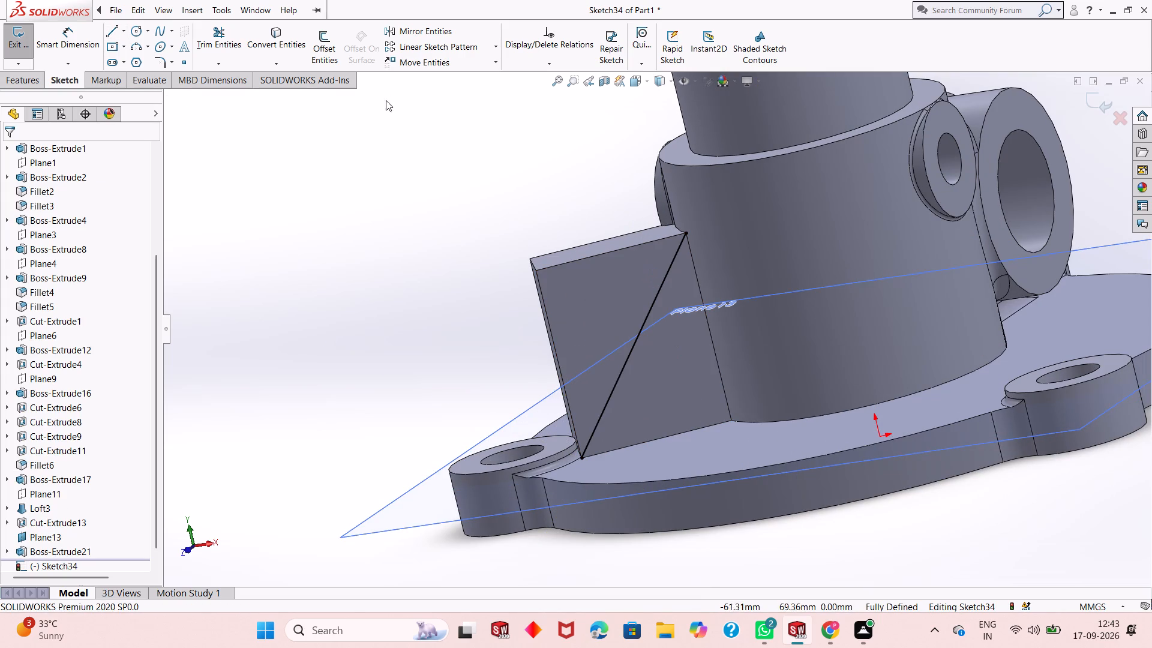
# Close the triangle above the diagonal with a 24 mm line along the face's top edge and a 30 mm line down its lug-side edge.
pyautogui.click(115, 29)
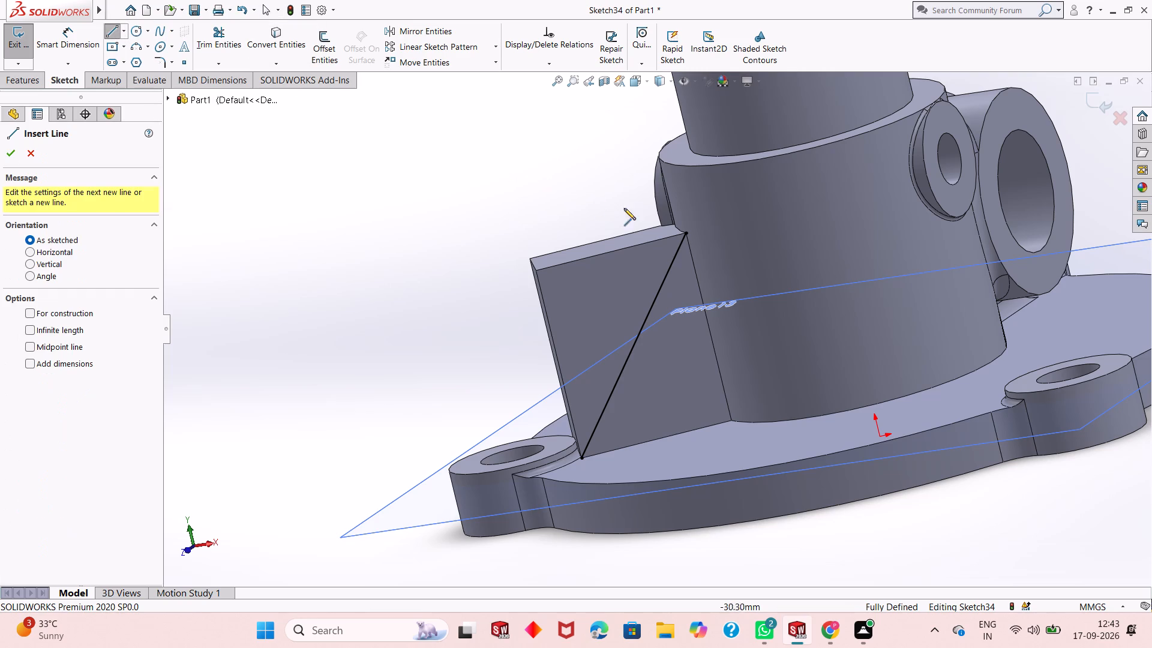
pyautogui.click(687, 232)
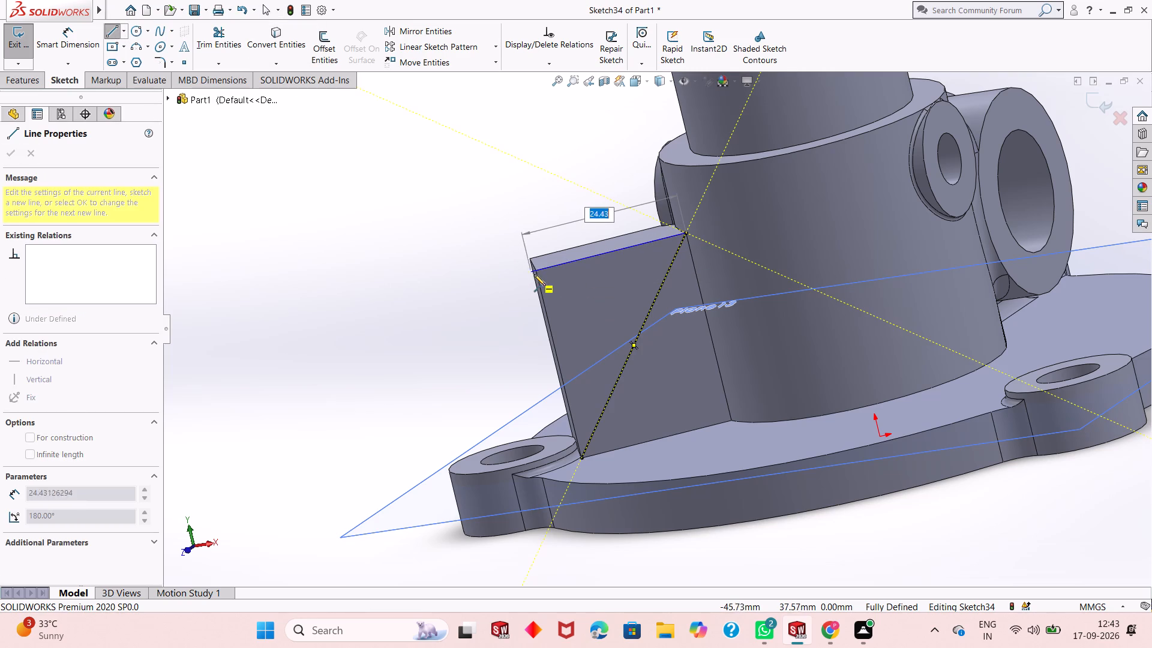
pyautogui.click(538, 270)
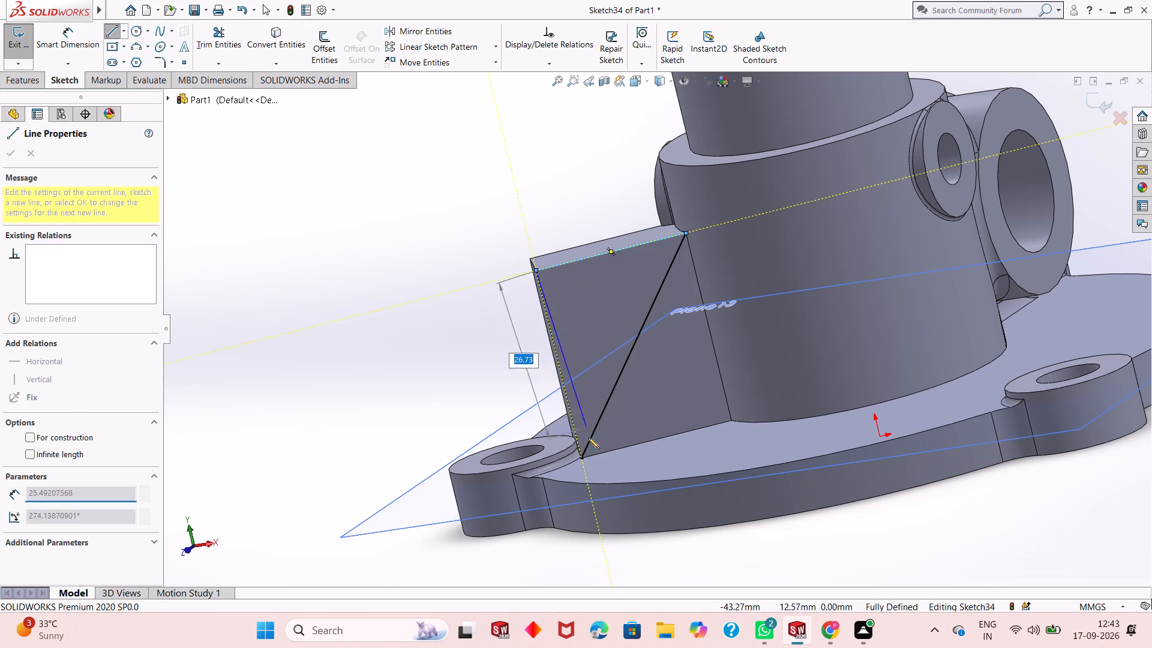
pyautogui.click(582, 460)
pyautogui.rightClick(584, 446)
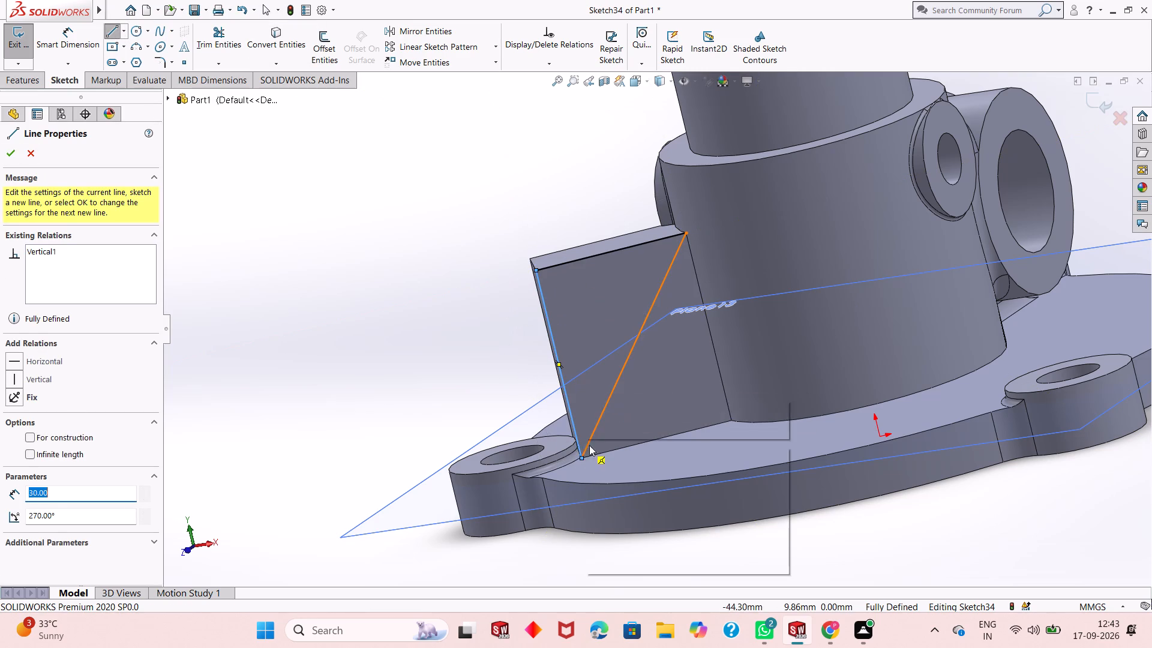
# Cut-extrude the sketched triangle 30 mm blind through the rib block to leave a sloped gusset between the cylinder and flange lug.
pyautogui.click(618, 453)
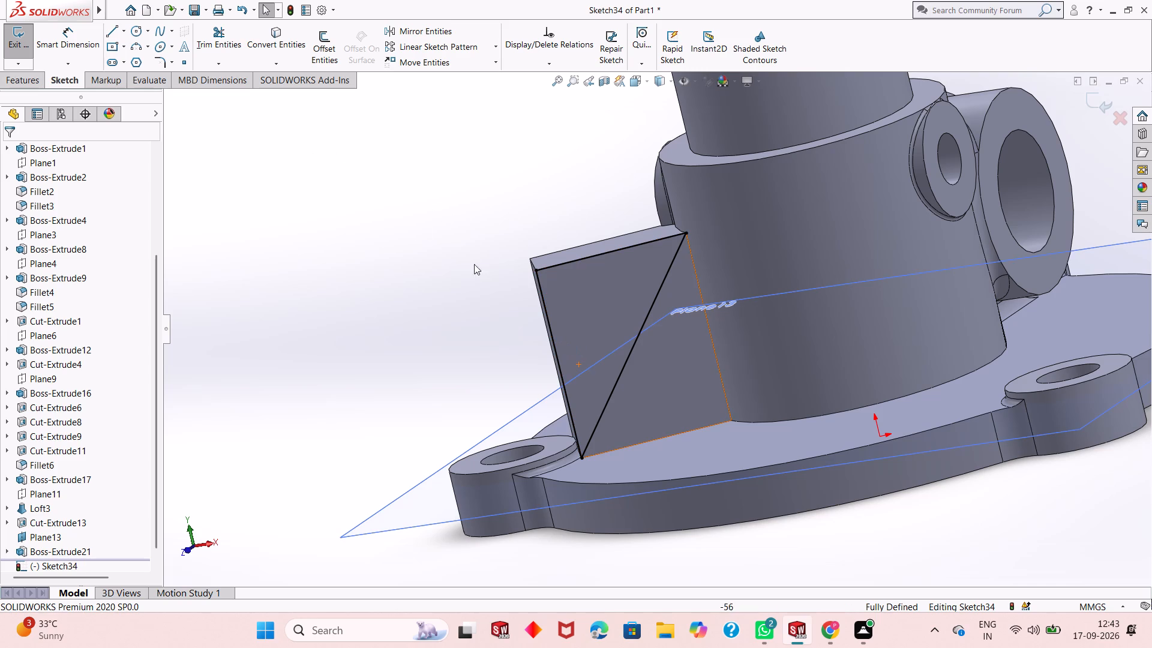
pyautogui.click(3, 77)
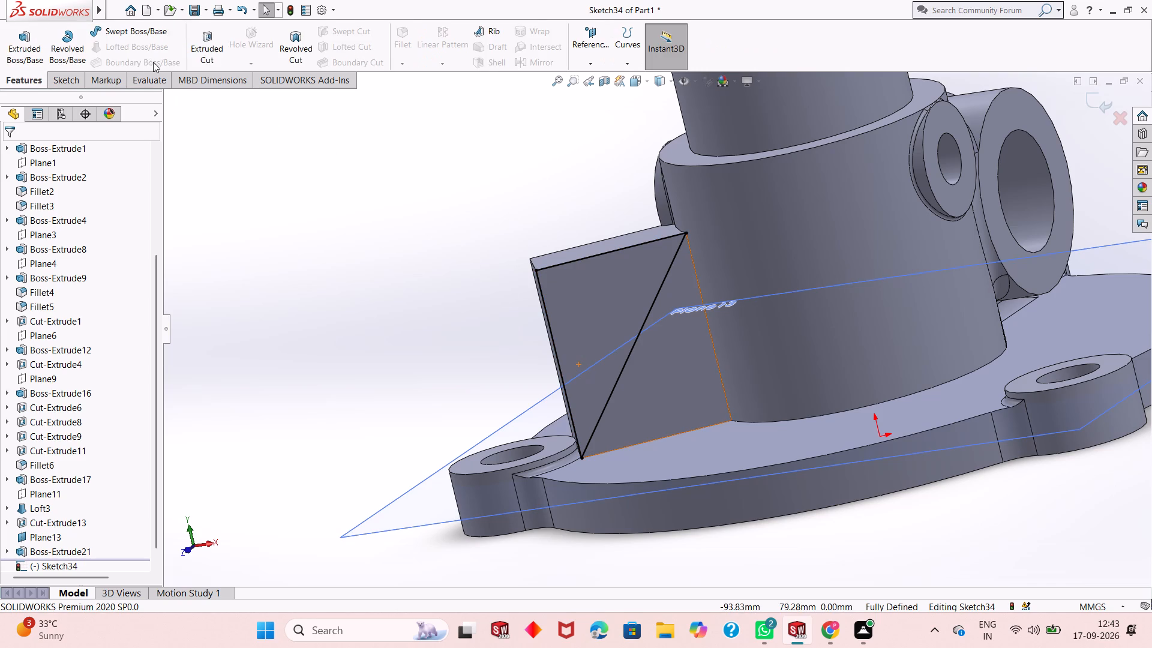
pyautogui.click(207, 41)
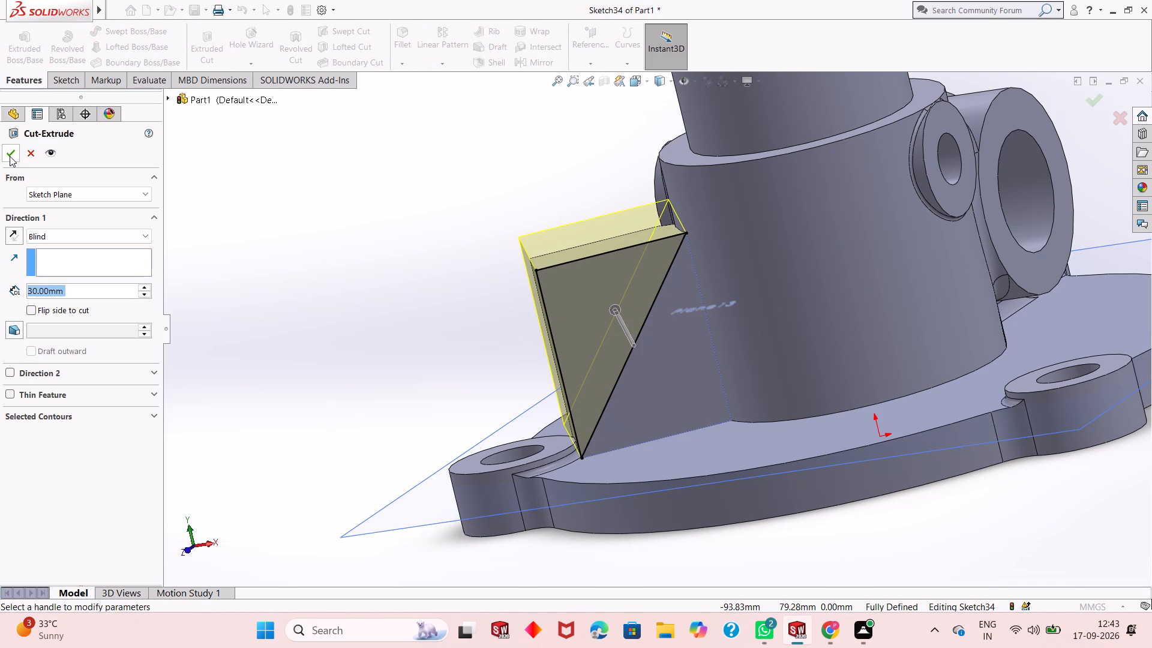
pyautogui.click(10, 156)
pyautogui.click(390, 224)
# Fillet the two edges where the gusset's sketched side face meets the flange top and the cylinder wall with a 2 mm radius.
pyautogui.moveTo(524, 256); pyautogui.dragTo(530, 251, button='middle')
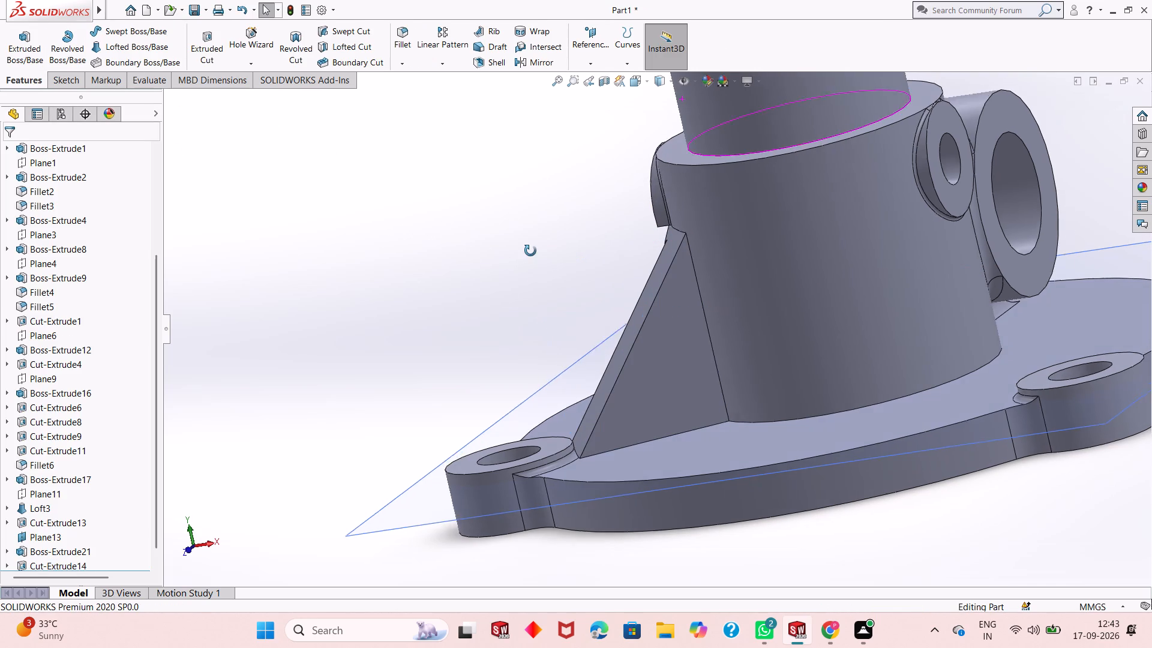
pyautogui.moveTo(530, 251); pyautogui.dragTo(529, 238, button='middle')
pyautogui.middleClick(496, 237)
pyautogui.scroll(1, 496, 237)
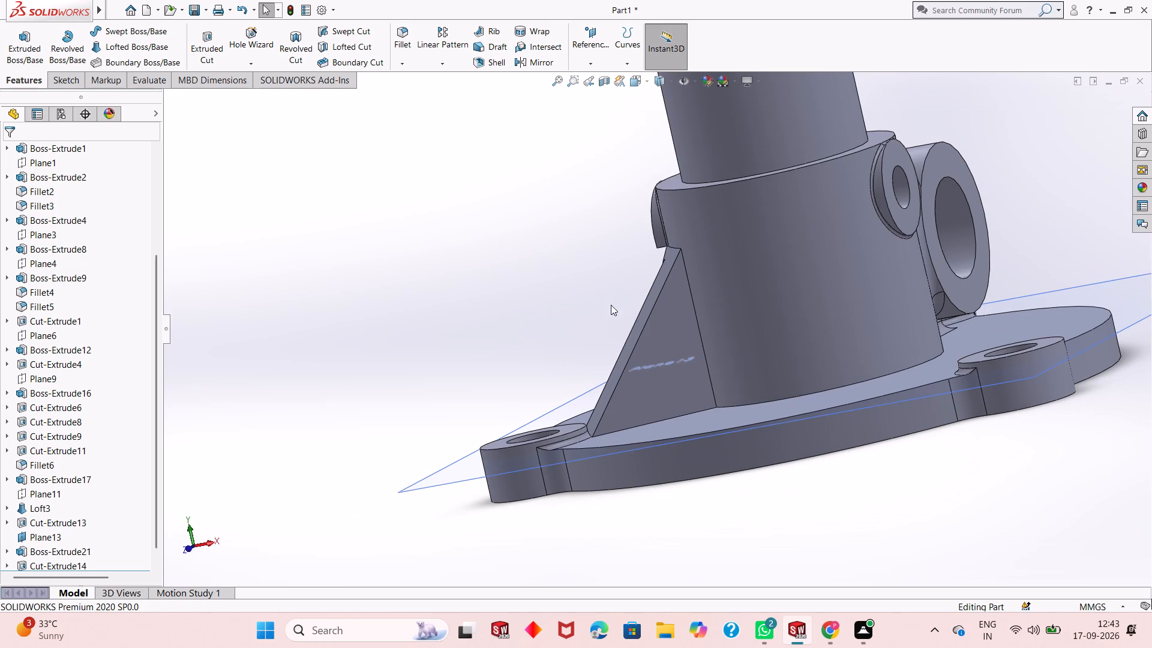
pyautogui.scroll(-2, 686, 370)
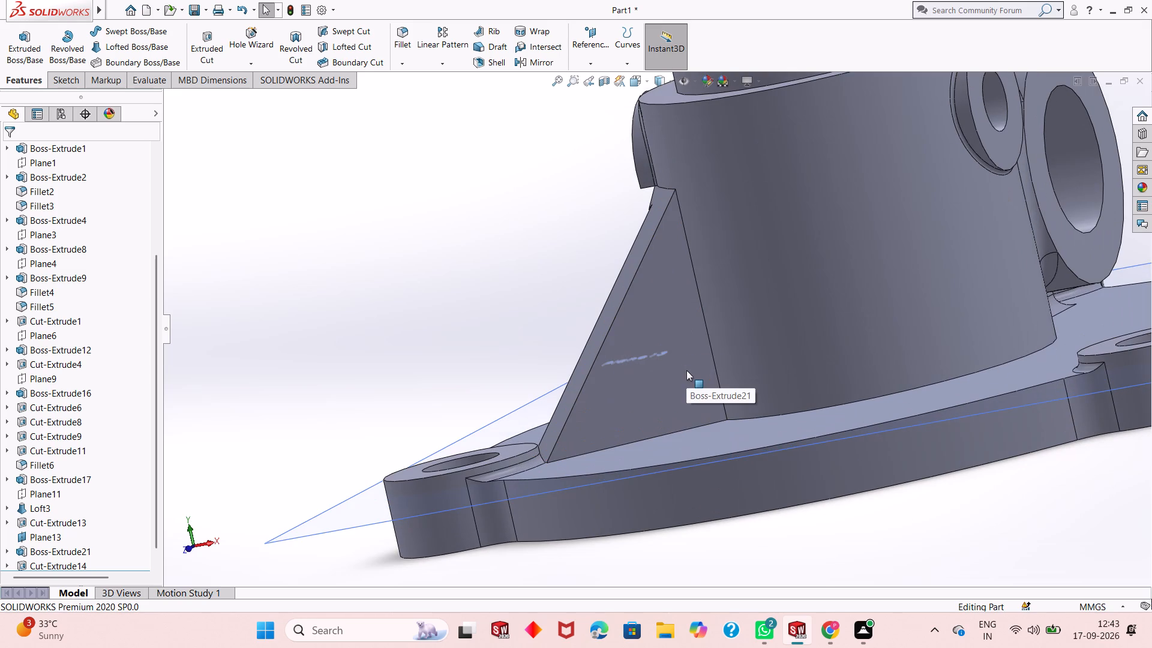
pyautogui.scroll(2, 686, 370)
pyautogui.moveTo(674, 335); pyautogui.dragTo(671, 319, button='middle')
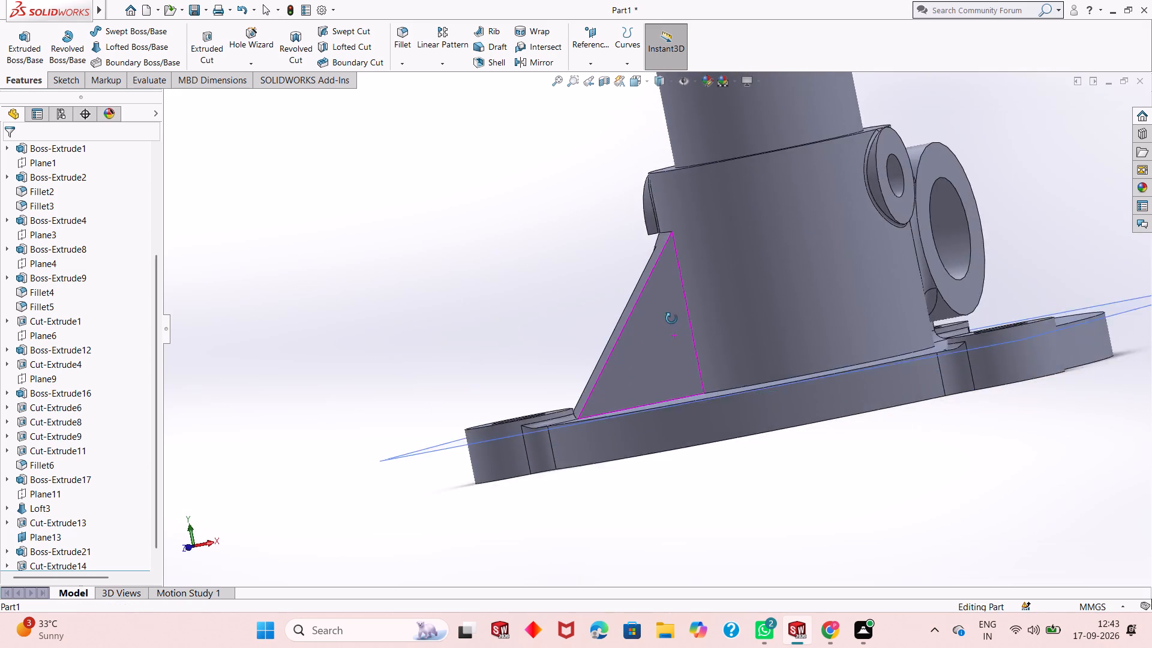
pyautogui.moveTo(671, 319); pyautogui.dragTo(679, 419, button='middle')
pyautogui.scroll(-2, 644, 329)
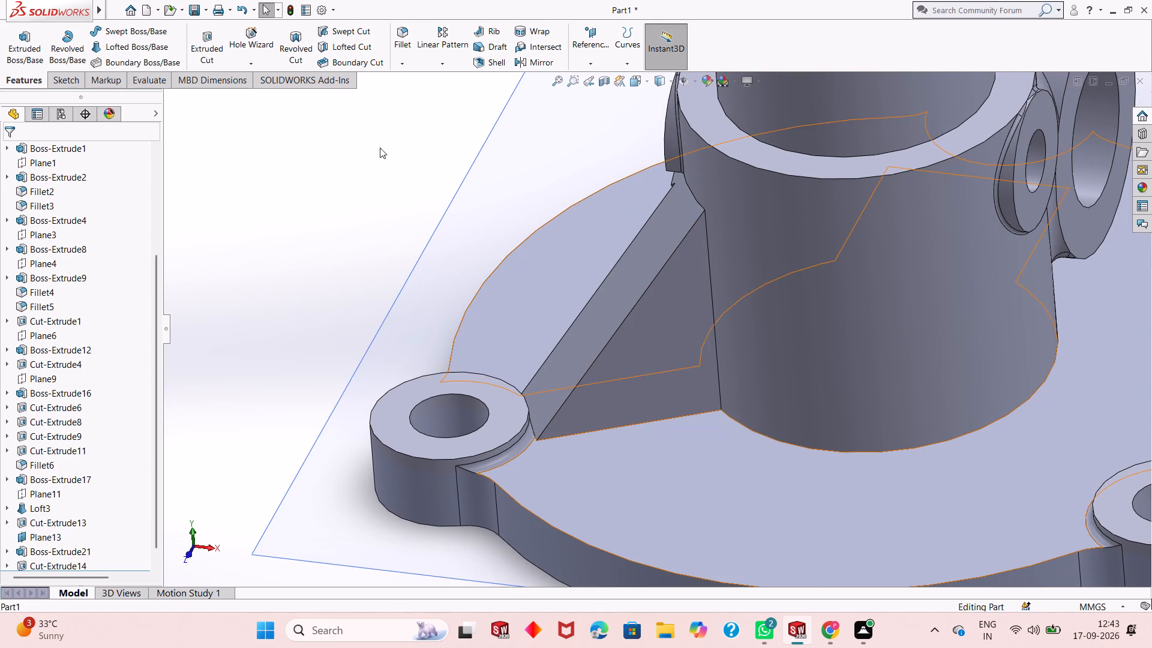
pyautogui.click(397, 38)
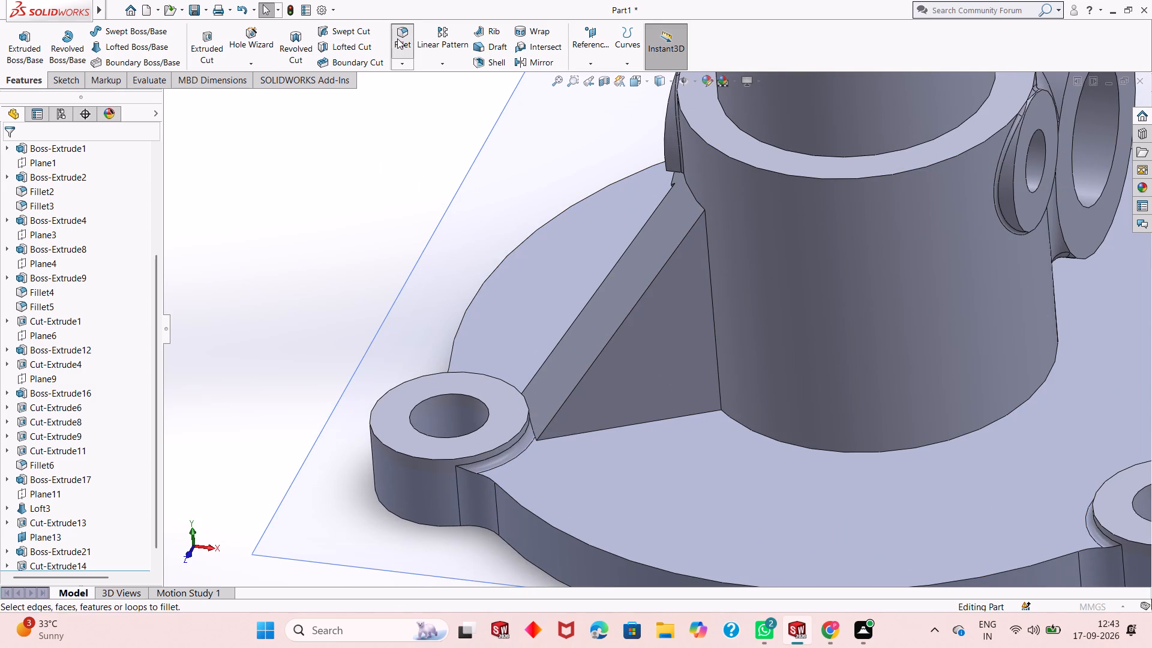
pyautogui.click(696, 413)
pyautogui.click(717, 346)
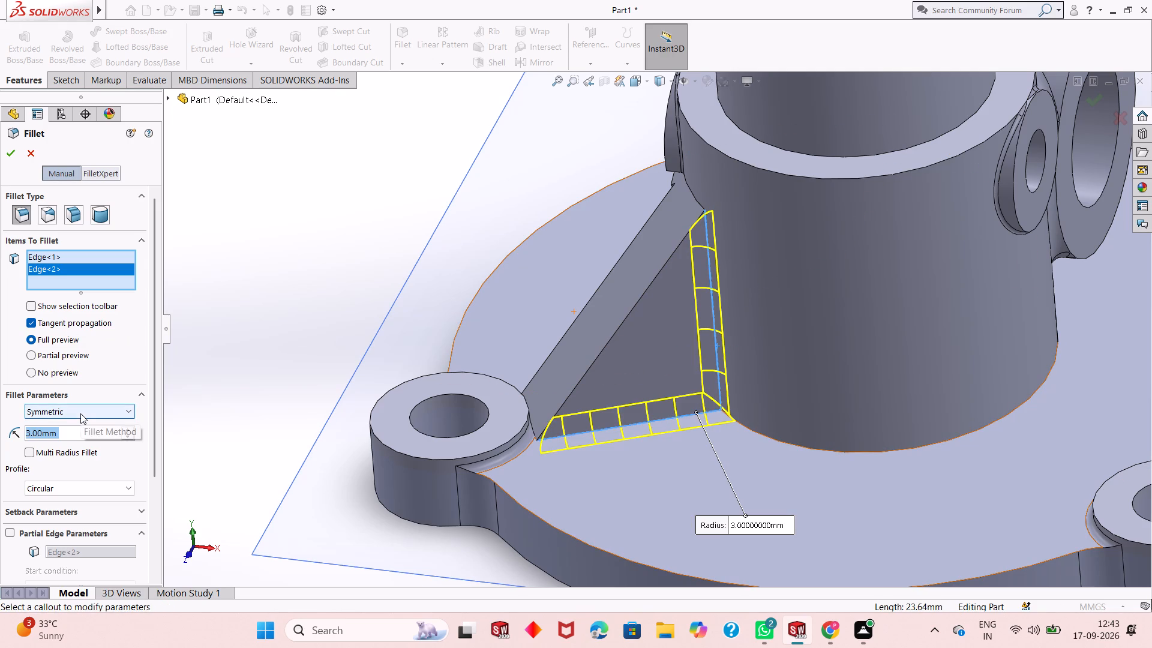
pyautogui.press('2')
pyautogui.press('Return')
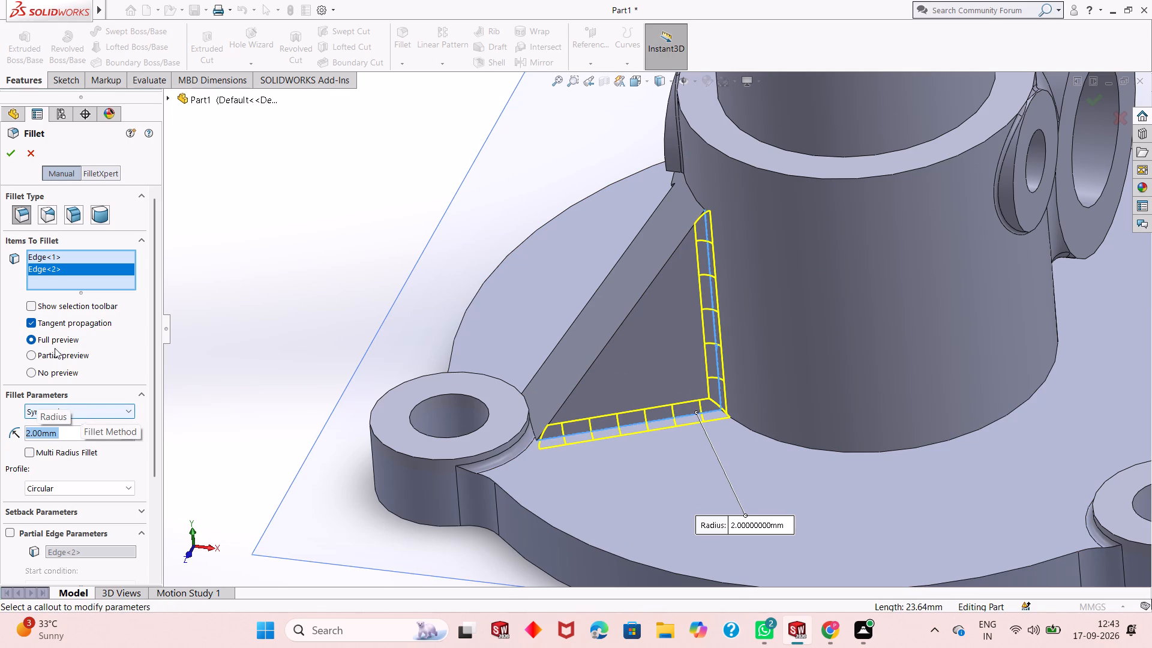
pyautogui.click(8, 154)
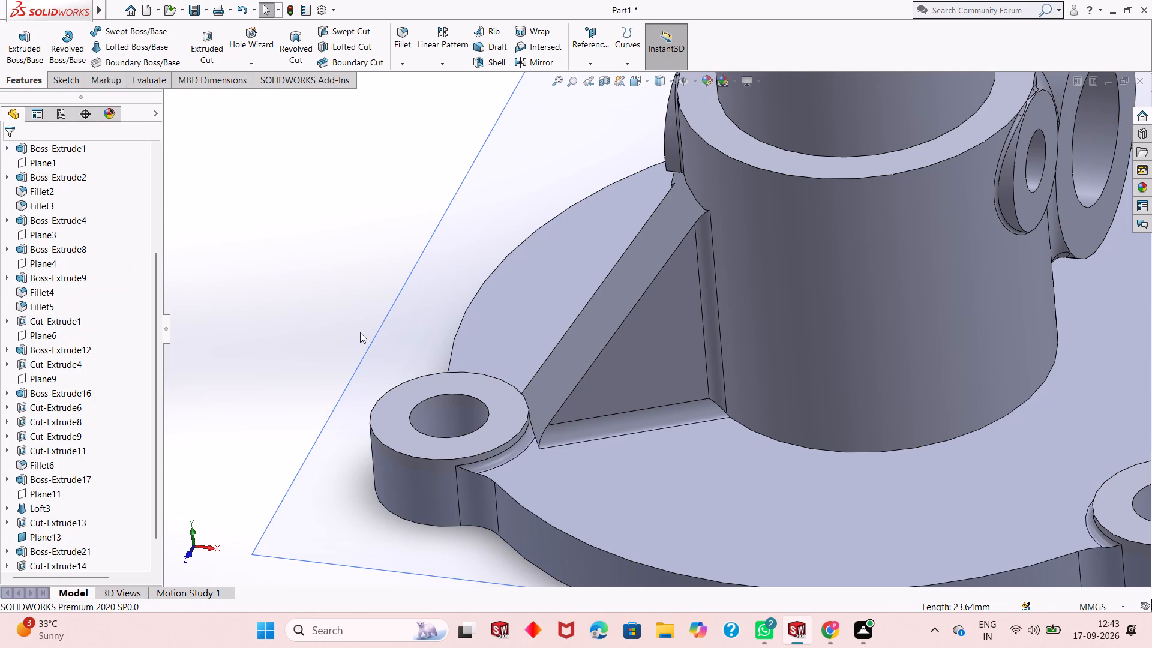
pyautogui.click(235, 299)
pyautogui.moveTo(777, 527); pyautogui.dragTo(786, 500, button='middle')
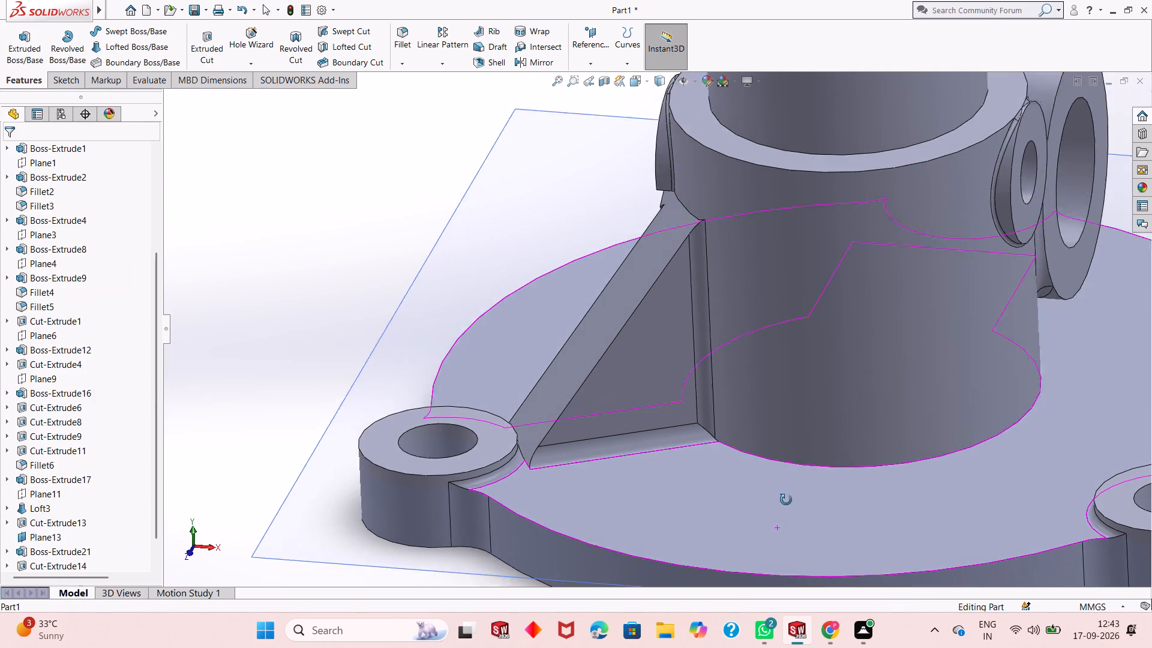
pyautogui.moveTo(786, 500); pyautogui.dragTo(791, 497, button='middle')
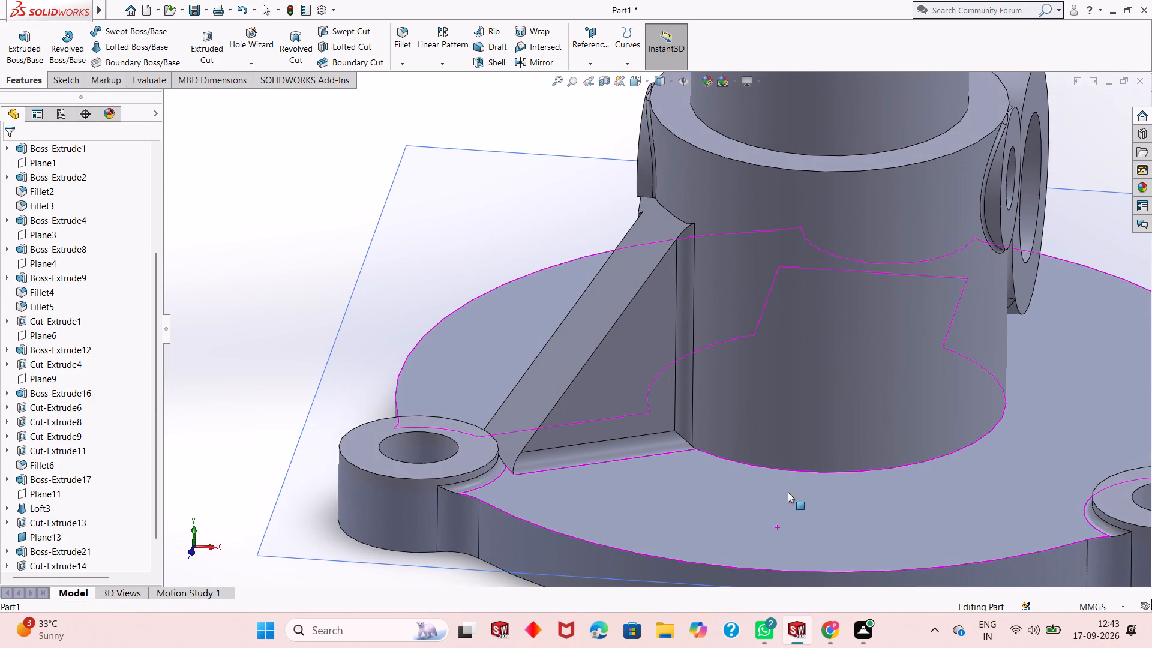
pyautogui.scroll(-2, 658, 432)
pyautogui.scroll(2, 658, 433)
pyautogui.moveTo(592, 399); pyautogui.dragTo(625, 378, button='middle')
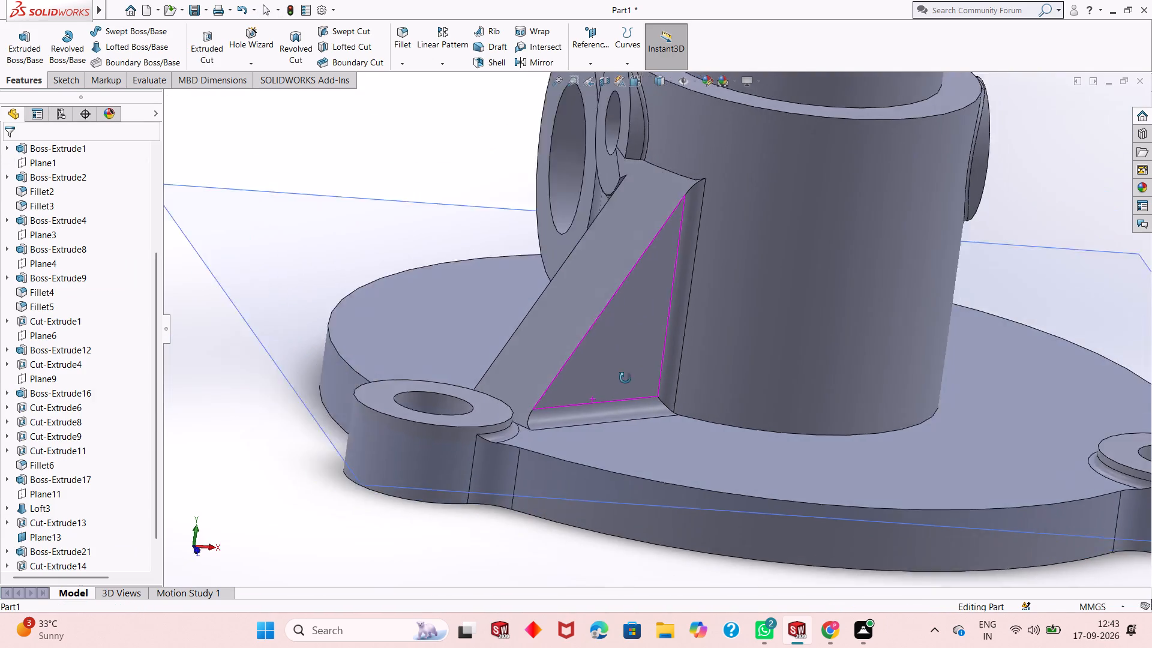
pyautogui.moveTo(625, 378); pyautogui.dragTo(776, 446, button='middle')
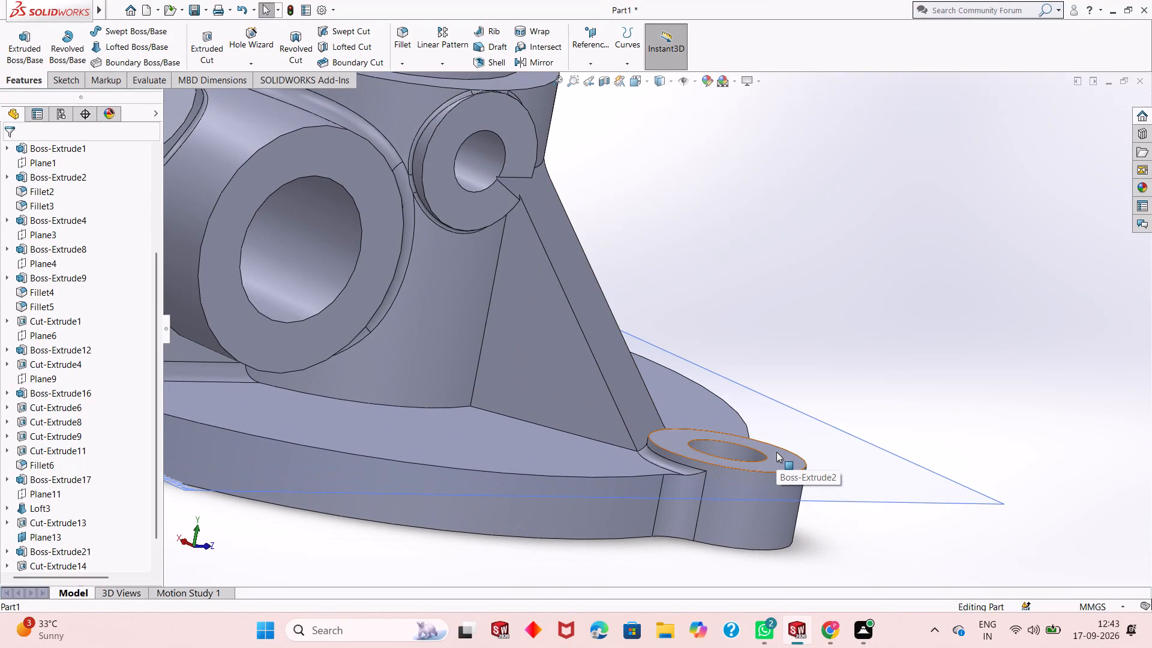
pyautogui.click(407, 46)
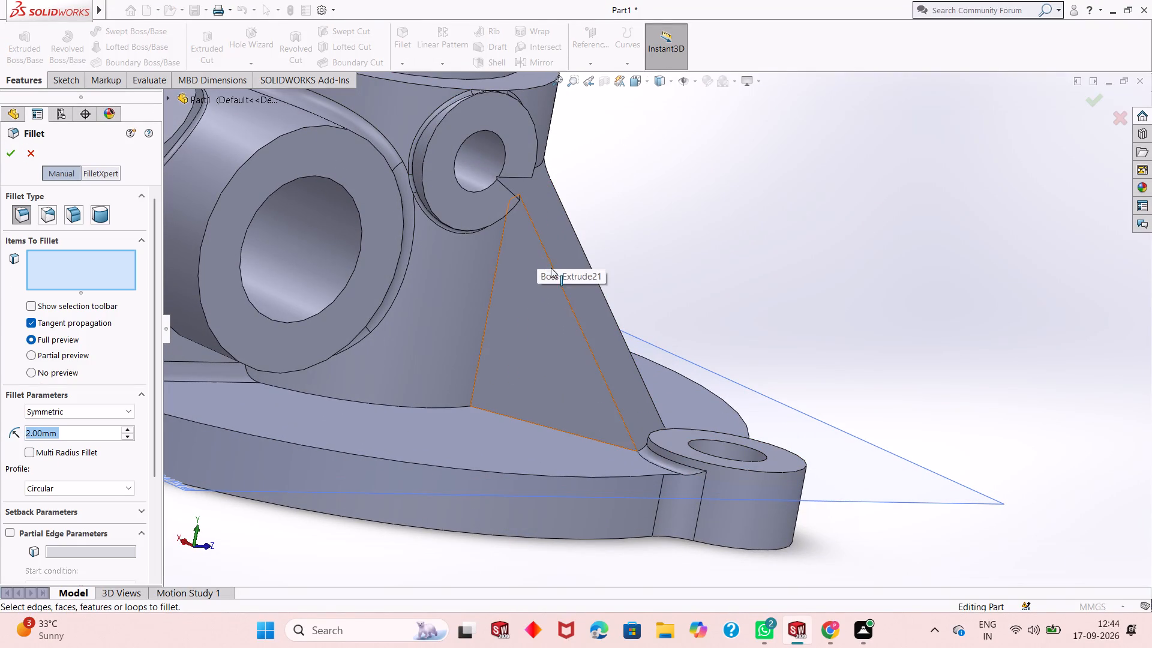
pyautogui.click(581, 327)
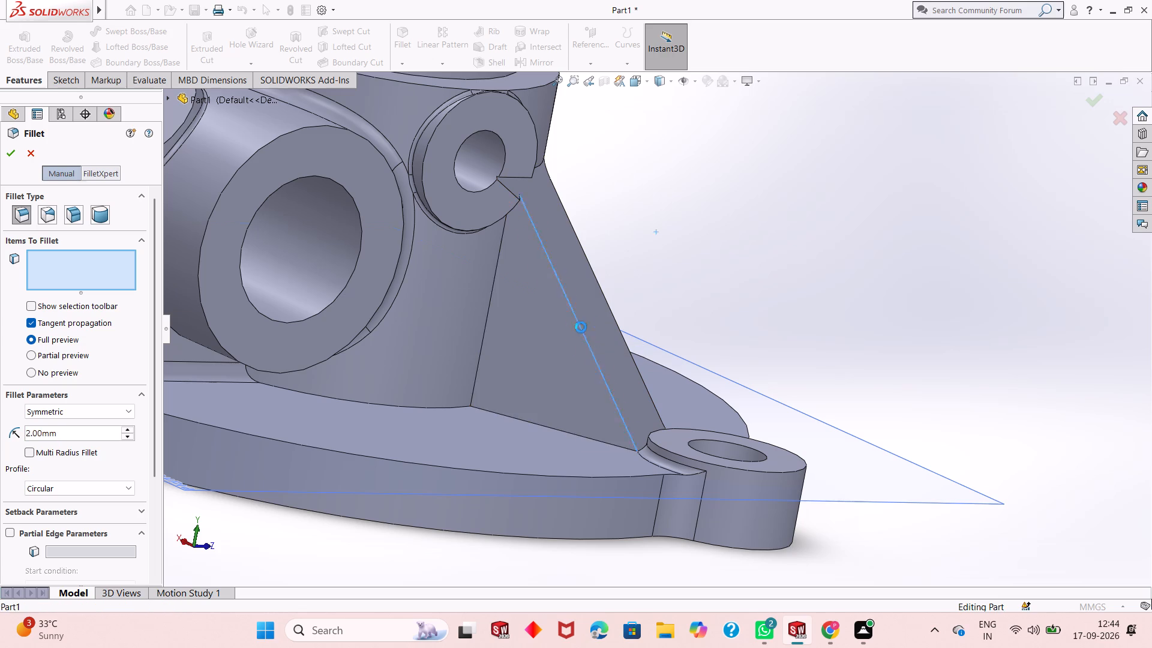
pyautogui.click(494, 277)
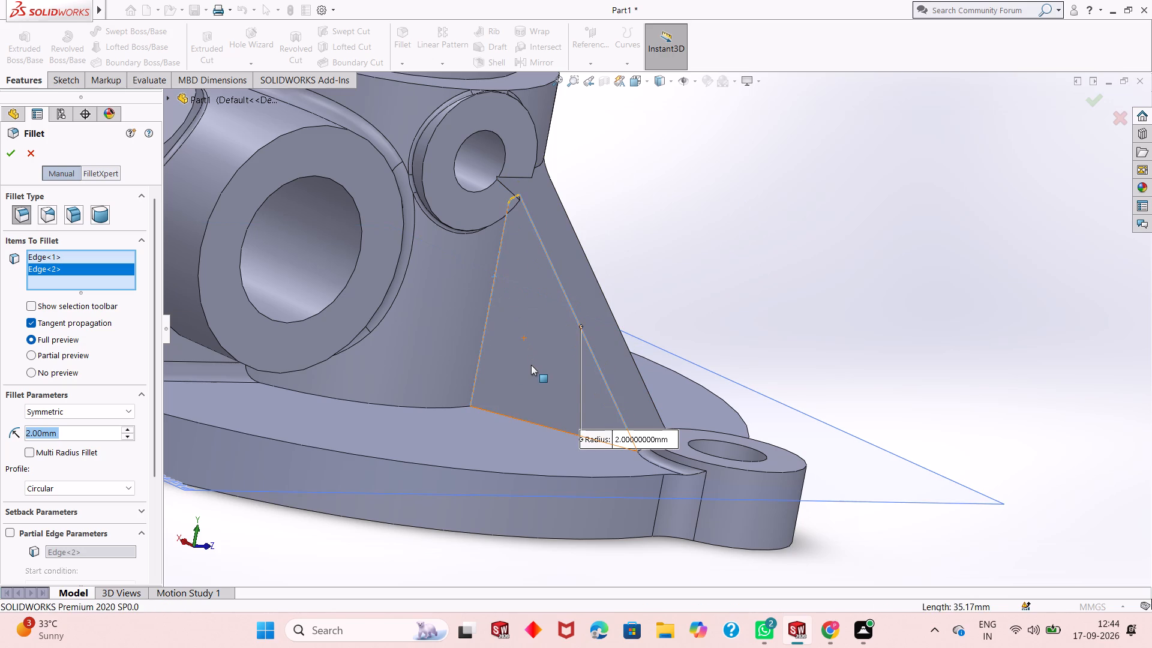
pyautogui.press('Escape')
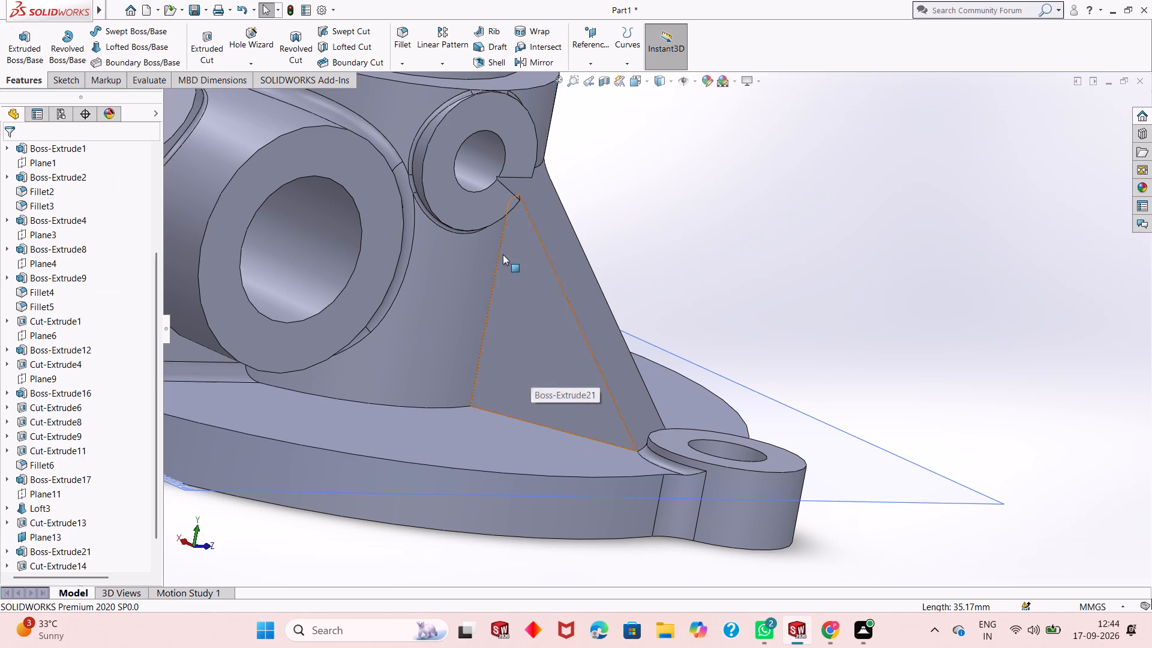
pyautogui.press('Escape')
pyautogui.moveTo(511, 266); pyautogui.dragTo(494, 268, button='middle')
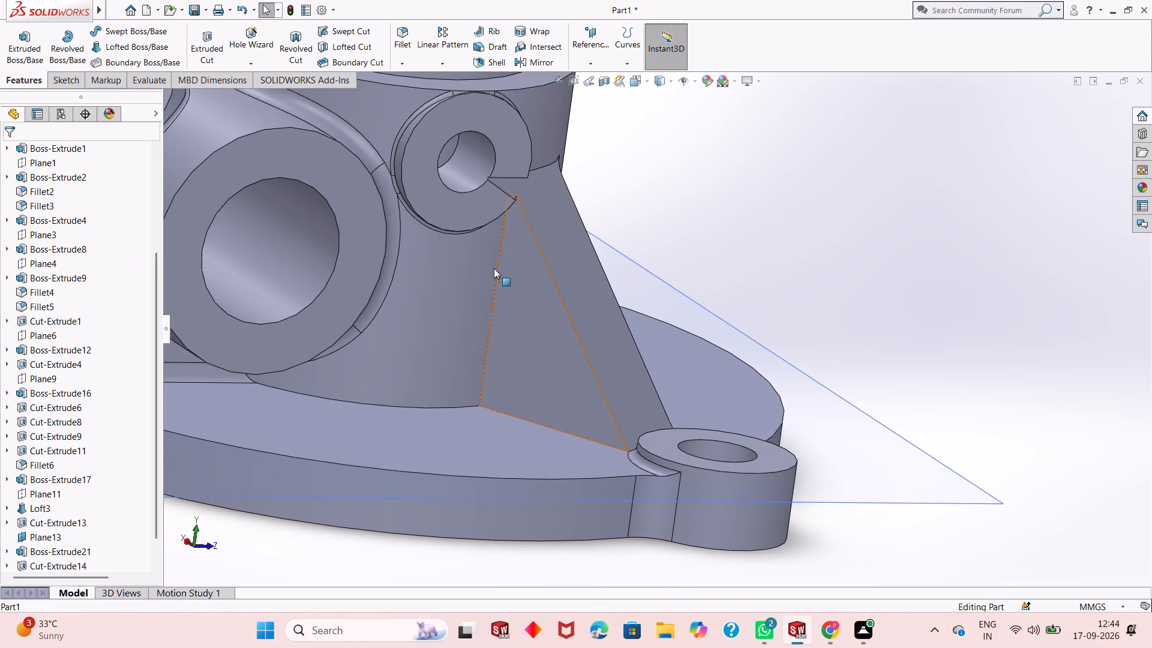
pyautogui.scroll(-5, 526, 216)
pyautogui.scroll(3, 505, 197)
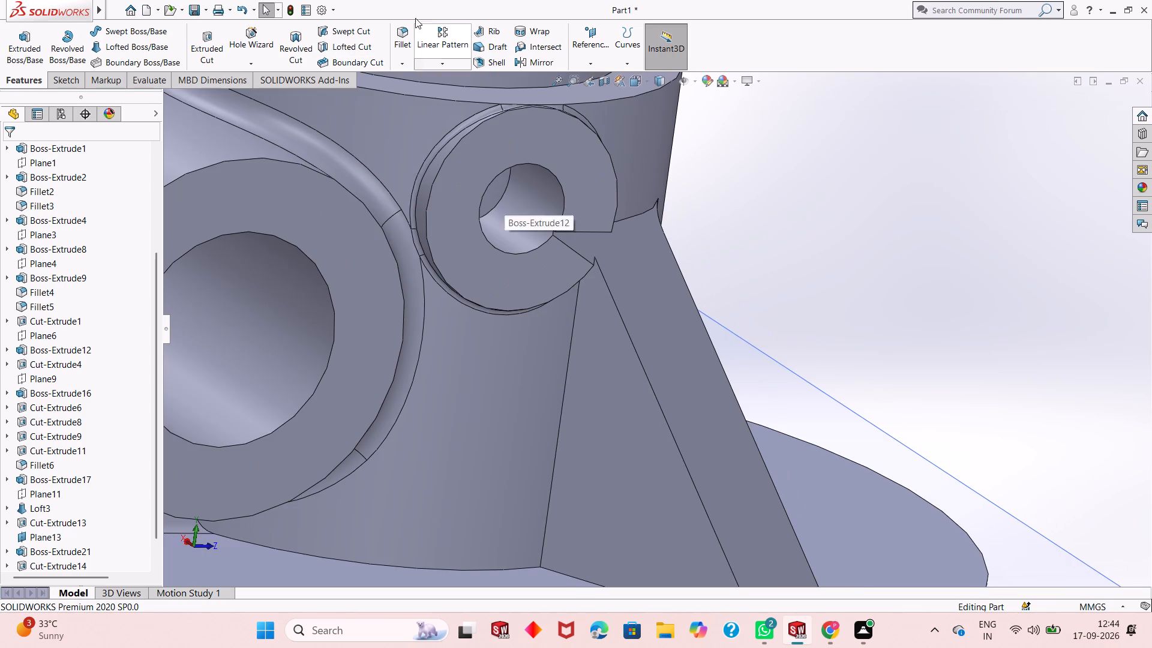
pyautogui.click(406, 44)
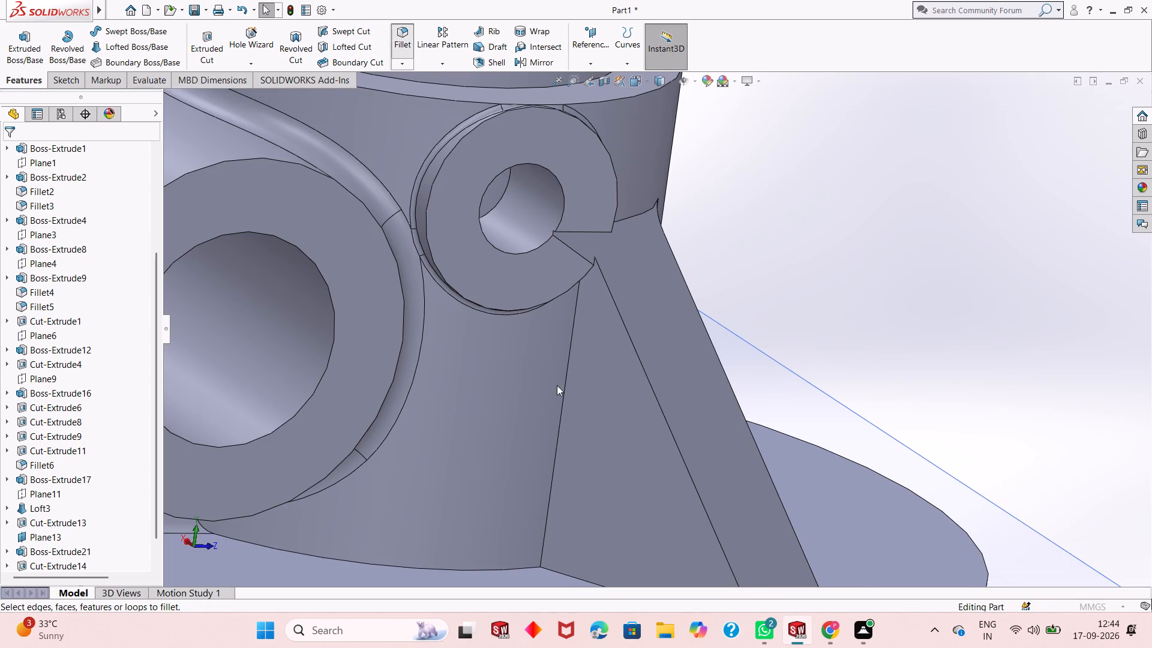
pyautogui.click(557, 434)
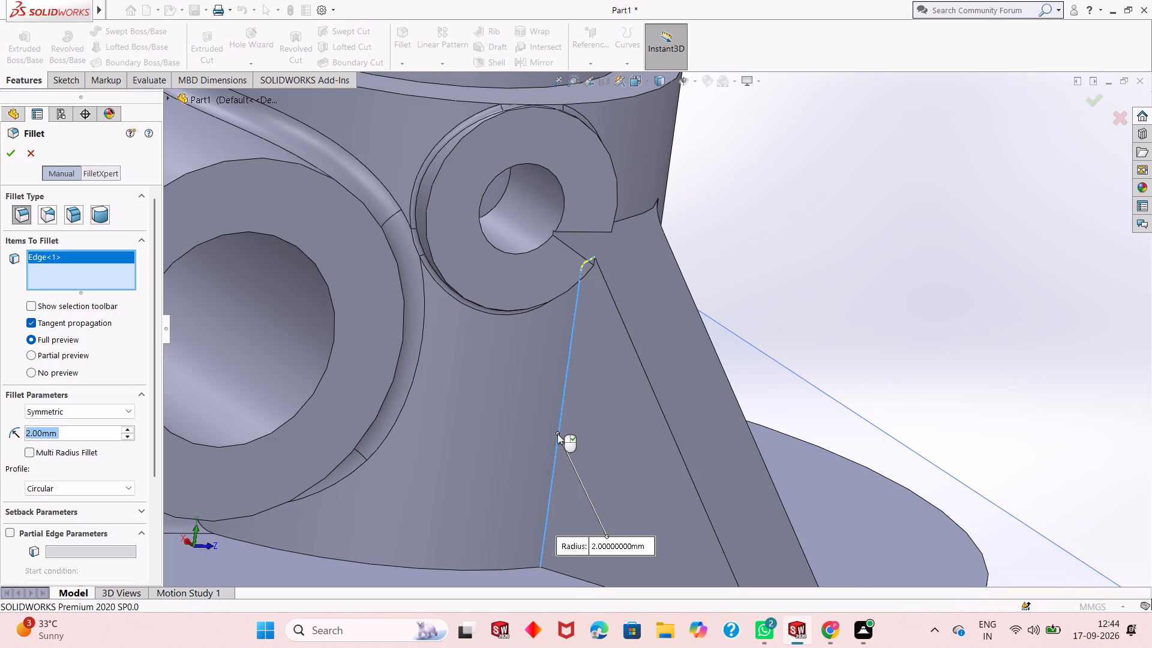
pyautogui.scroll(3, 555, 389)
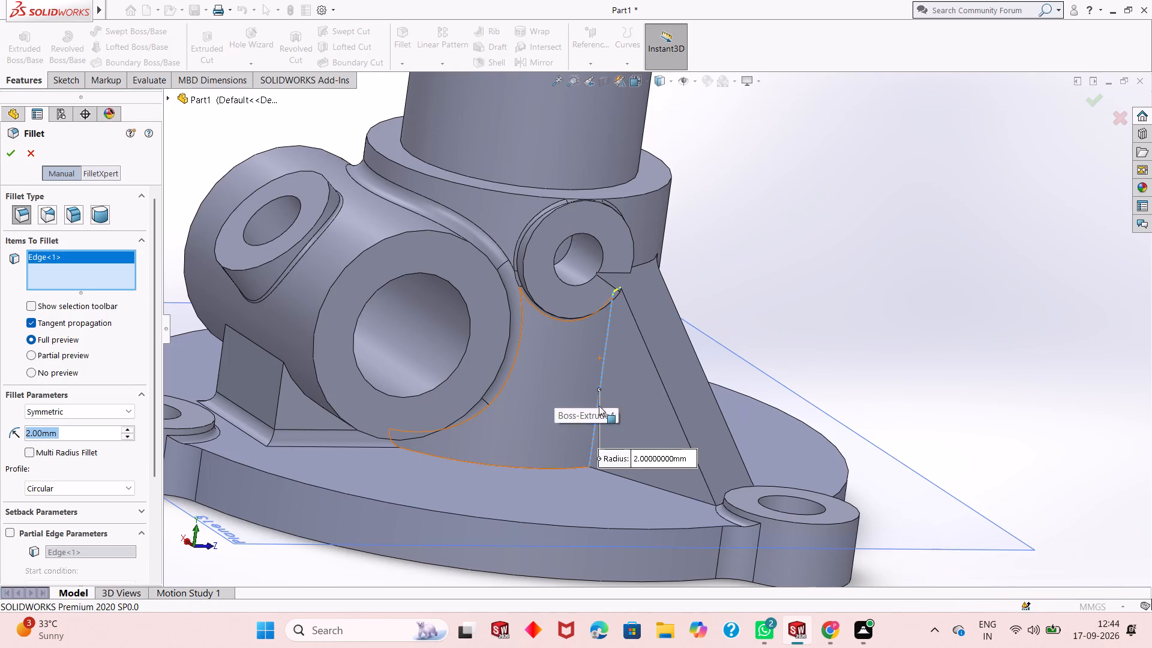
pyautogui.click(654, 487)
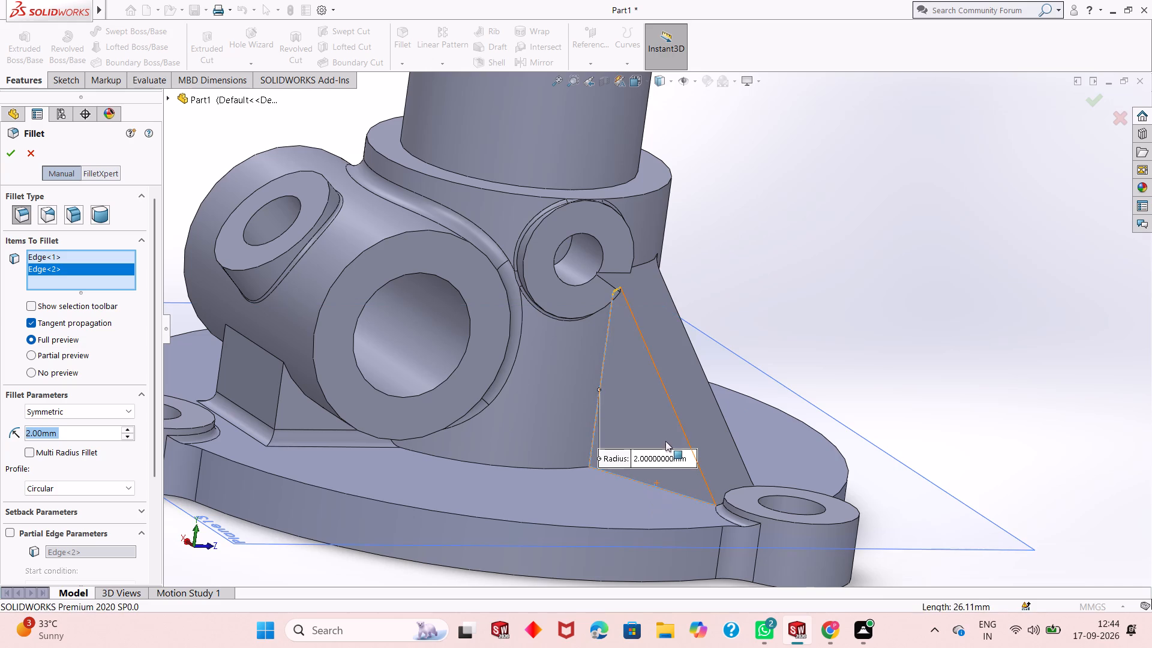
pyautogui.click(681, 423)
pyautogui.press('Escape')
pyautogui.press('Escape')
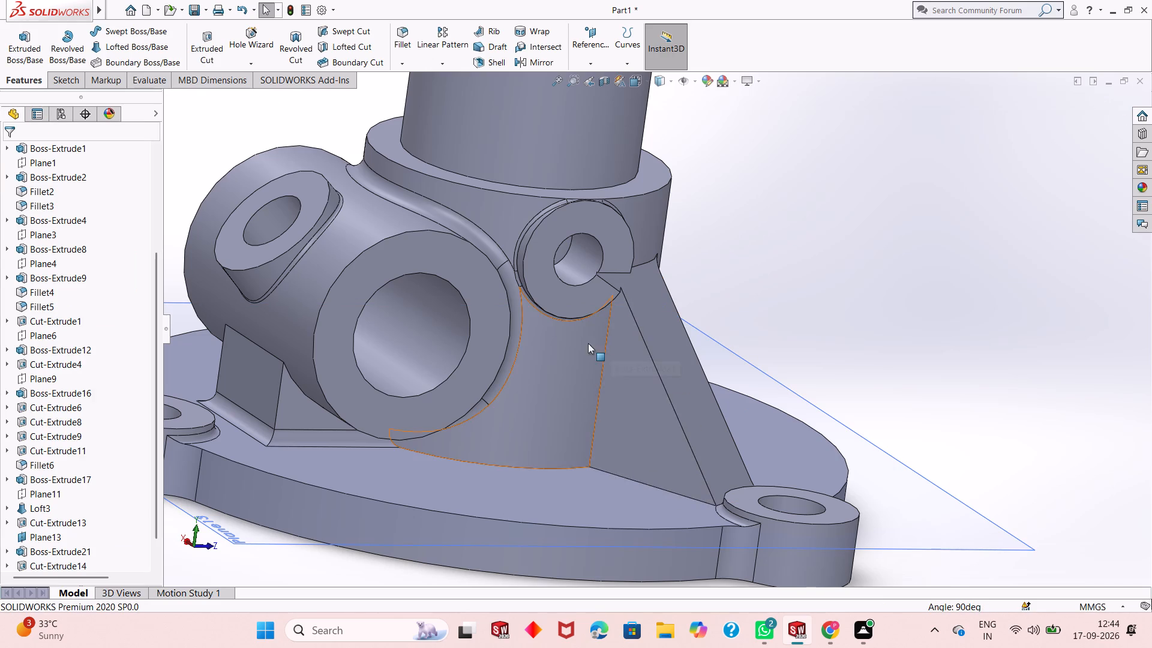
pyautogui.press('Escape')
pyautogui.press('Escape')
# Examine where the top of the sloped gusset runs into the small bored boss on the cylinder.
pyautogui.scroll(-4, 638, 363)
pyautogui.scroll(1, 752, 456)
pyautogui.moveTo(752, 457); pyautogui.dragTo(640, 400, button='middle')
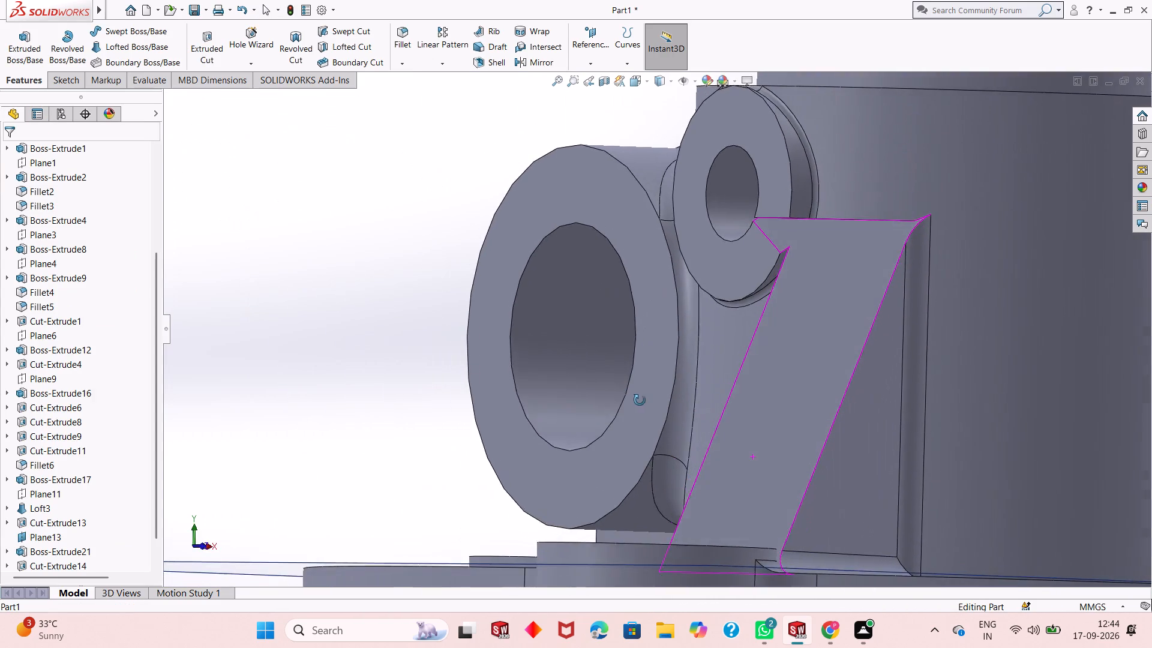
pyautogui.moveTo(640, 400); pyautogui.dragTo(652, 421, button='middle')
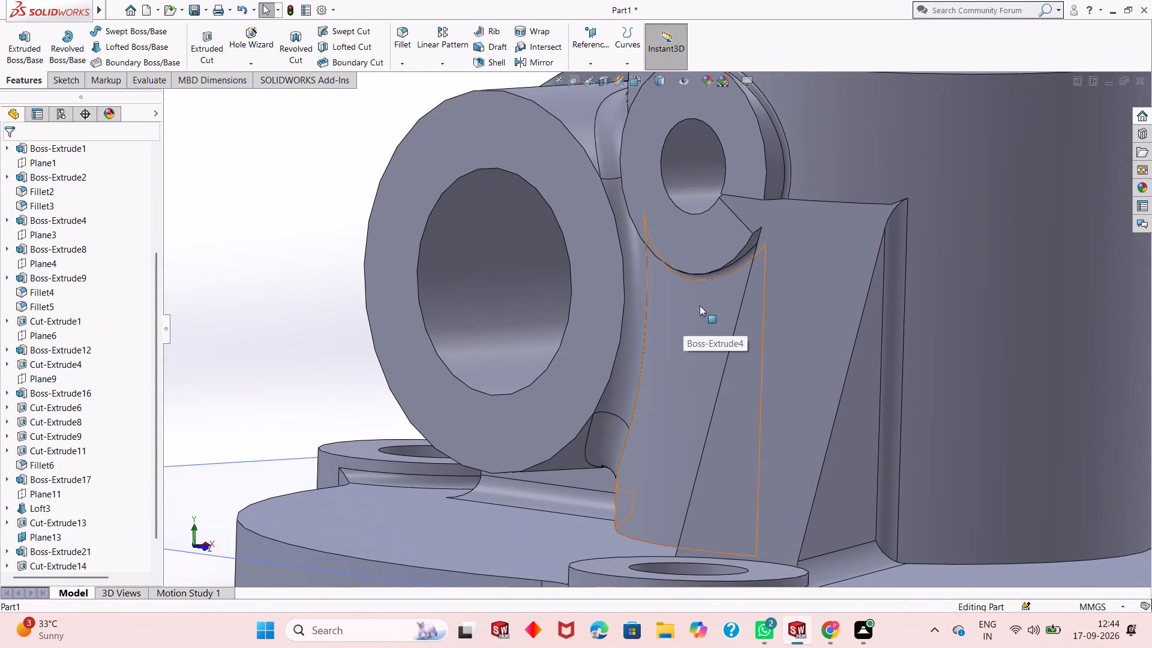
pyautogui.scroll(-3, 781, 236)
pyautogui.moveTo(752, 274); pyautogui.dragTo(754, 275, button='middle')
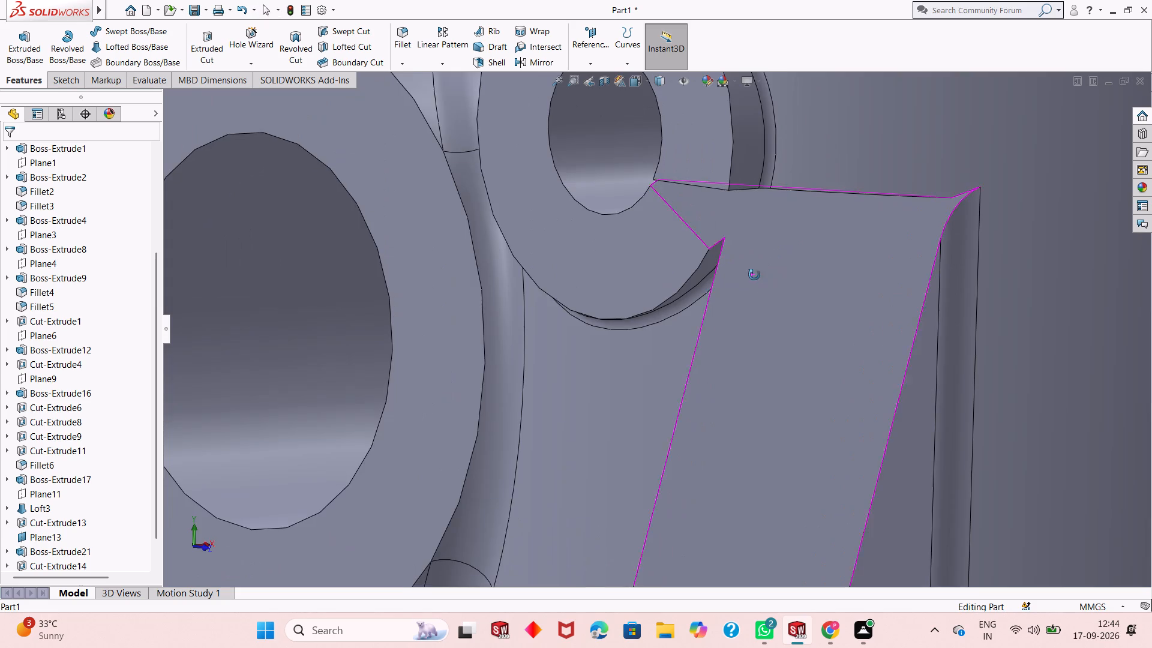
pyautogui.moveTo(754, 275); pyautogui.dragTo(812, 338, button='middle')
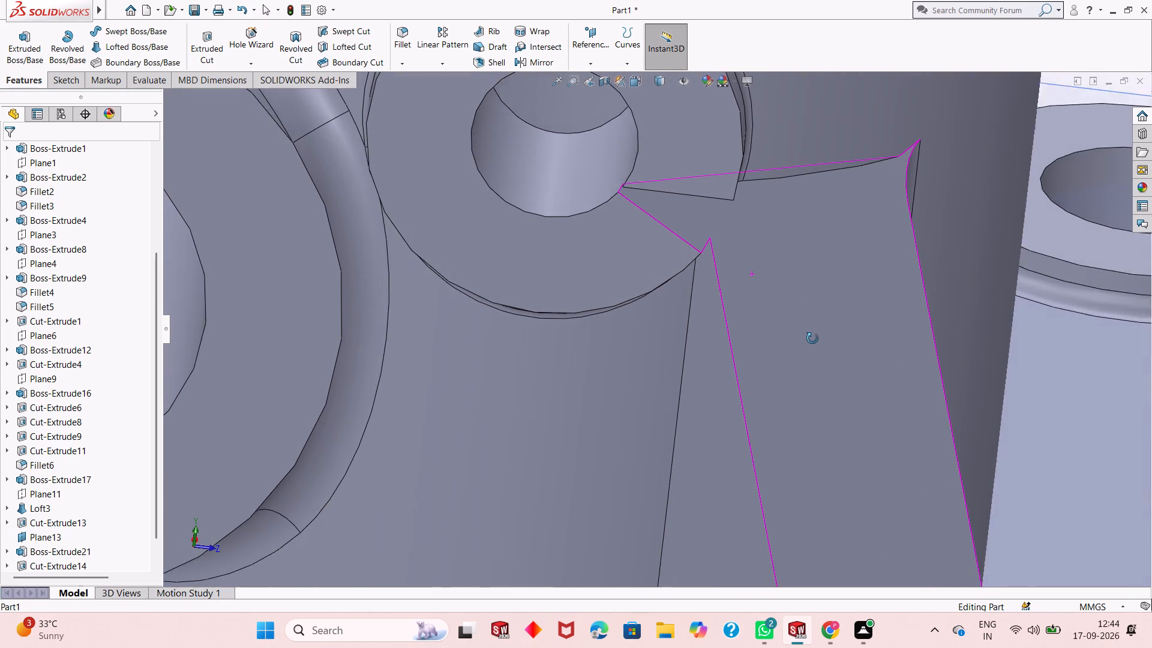
pyautogui.moveTo(812, 338); pyautogui.dragTo(804, 336, button='middle')
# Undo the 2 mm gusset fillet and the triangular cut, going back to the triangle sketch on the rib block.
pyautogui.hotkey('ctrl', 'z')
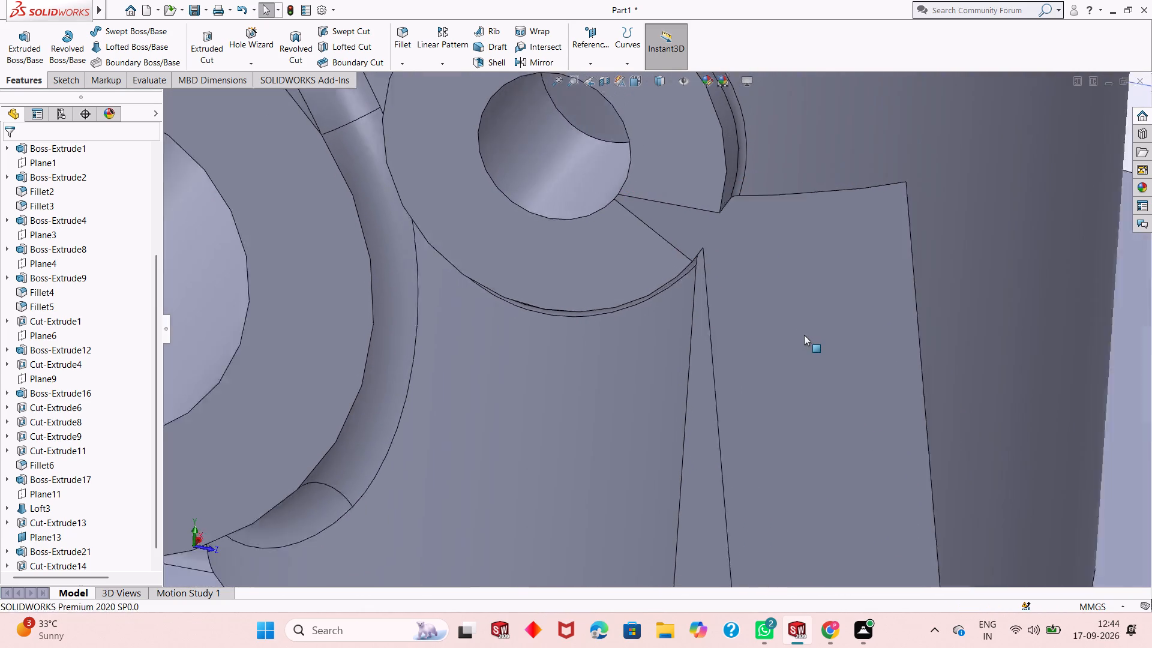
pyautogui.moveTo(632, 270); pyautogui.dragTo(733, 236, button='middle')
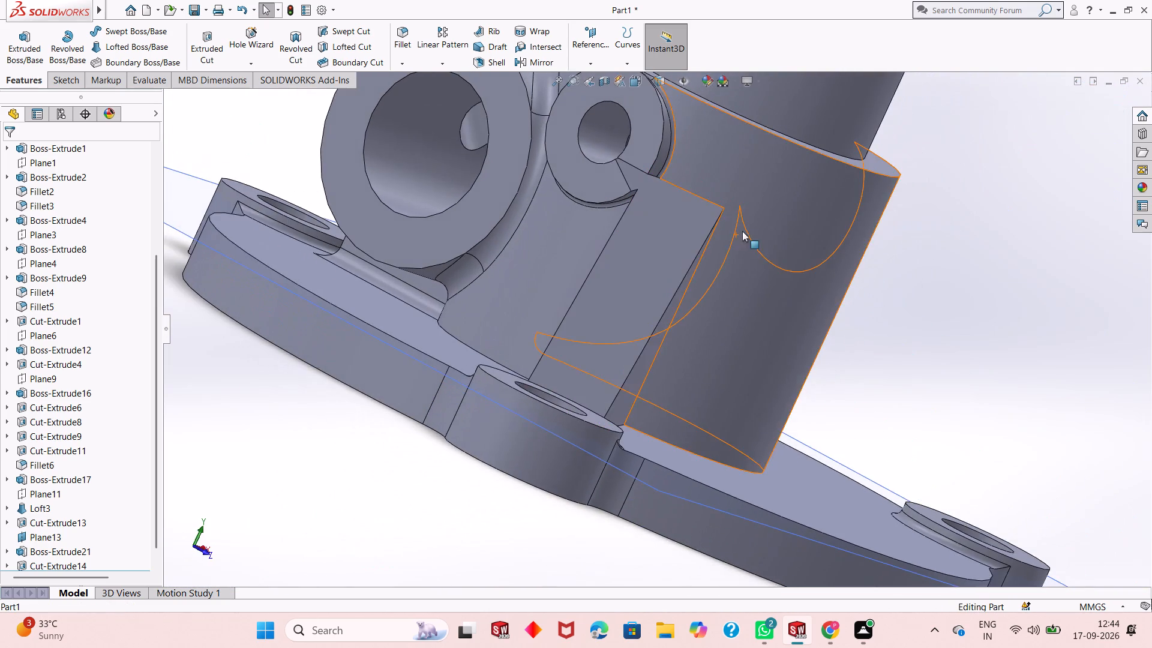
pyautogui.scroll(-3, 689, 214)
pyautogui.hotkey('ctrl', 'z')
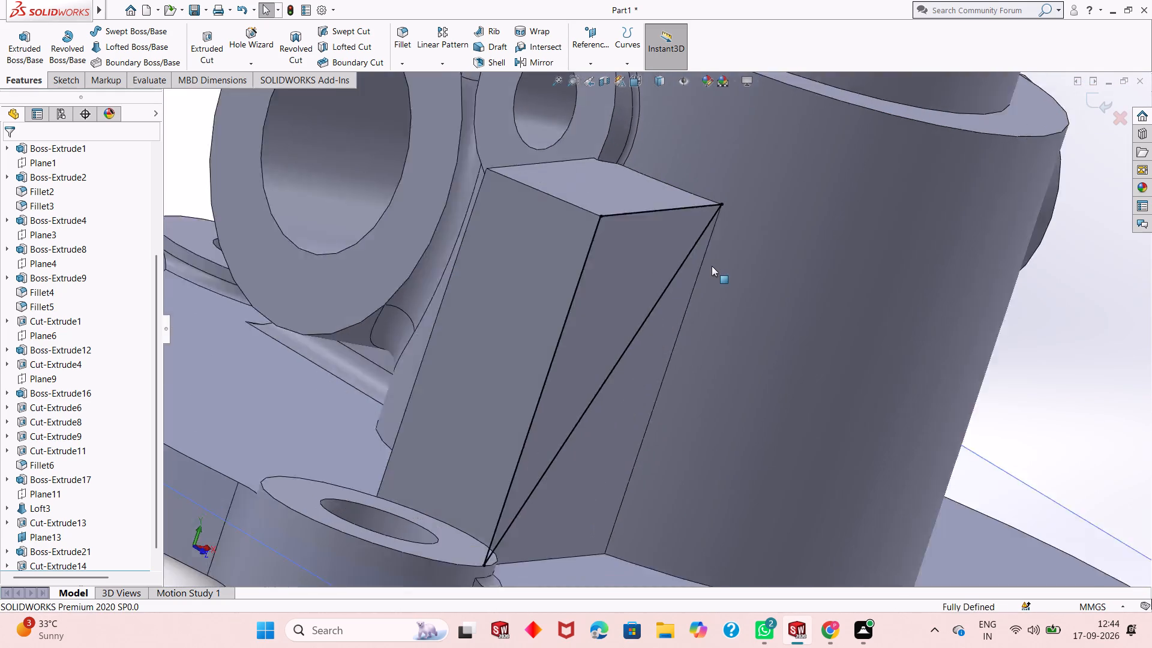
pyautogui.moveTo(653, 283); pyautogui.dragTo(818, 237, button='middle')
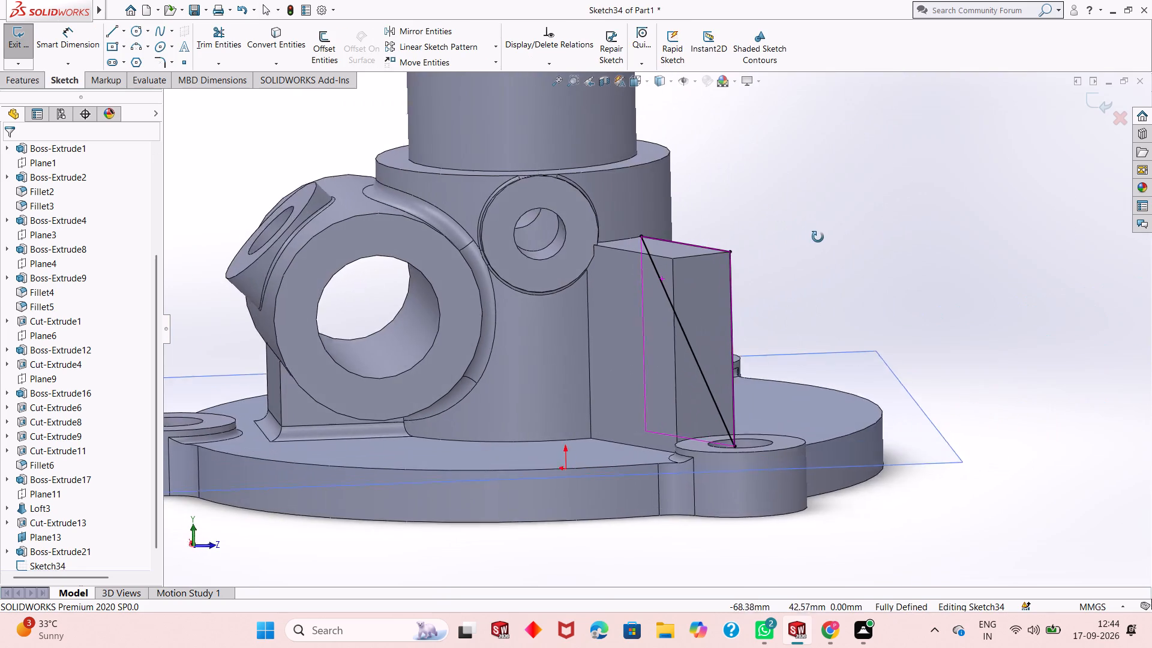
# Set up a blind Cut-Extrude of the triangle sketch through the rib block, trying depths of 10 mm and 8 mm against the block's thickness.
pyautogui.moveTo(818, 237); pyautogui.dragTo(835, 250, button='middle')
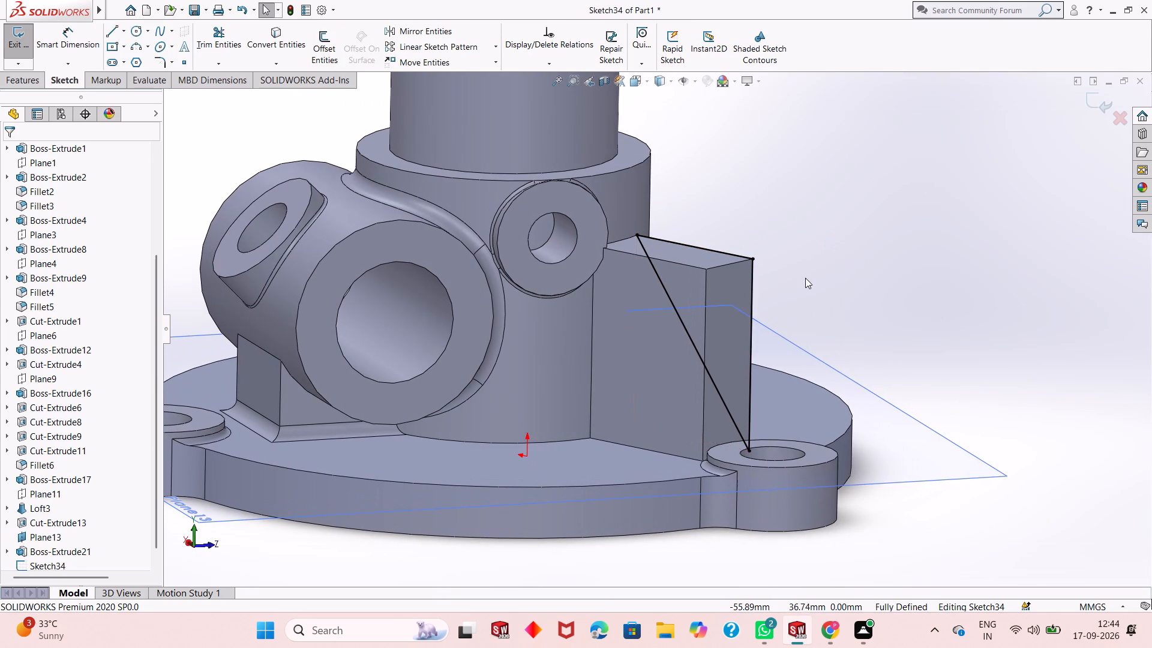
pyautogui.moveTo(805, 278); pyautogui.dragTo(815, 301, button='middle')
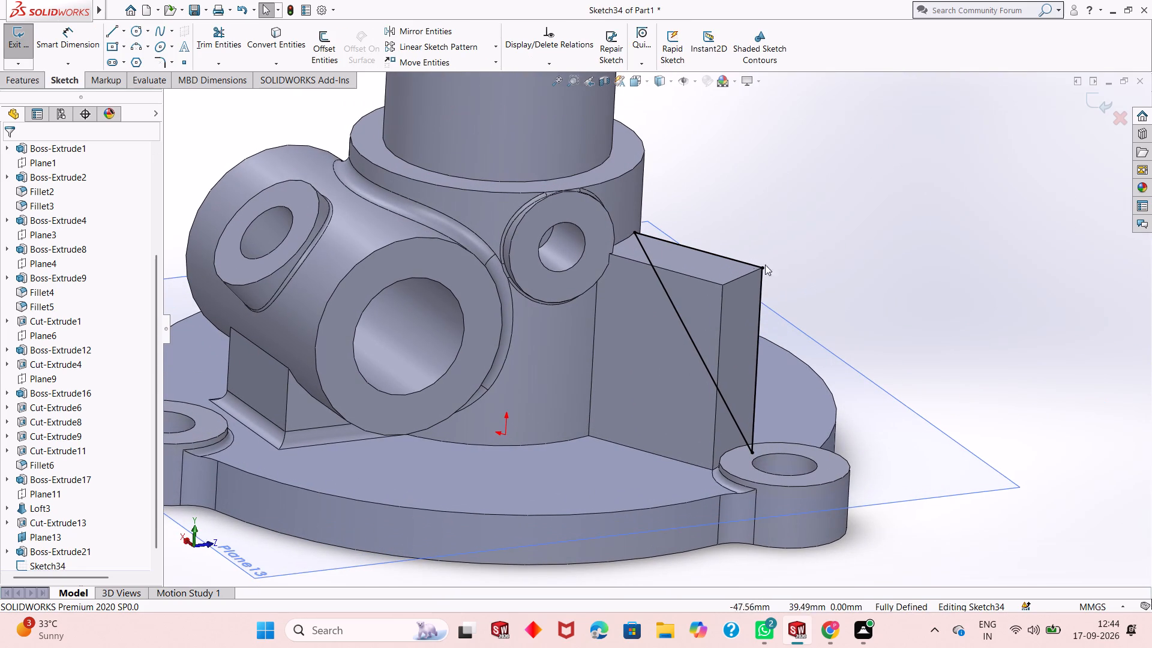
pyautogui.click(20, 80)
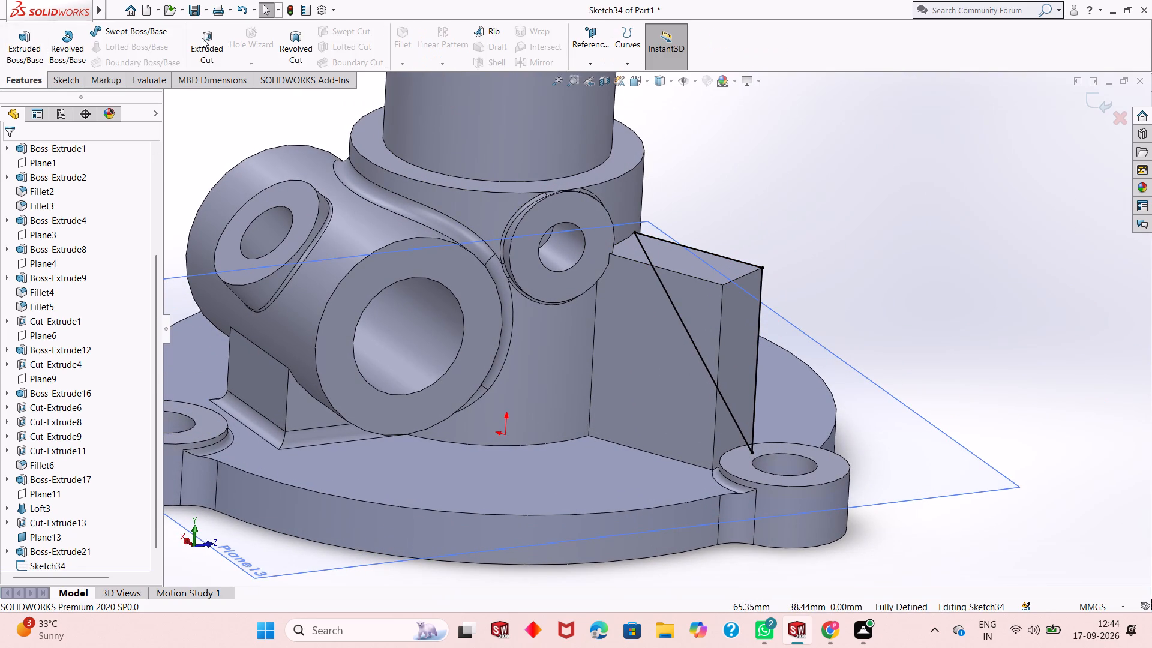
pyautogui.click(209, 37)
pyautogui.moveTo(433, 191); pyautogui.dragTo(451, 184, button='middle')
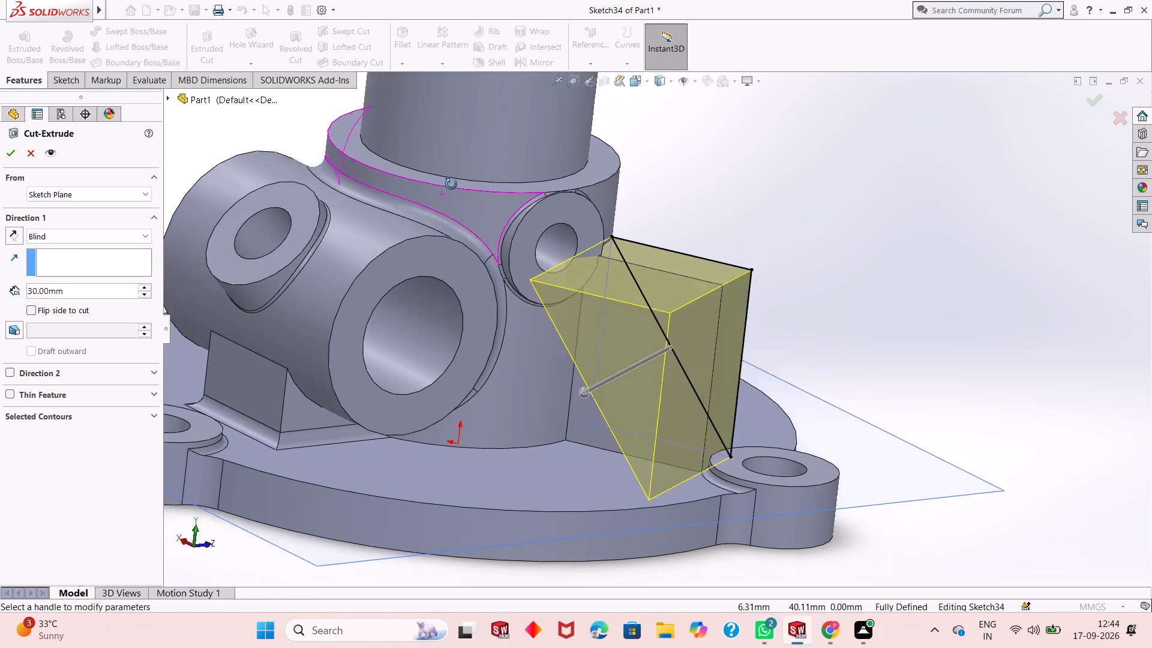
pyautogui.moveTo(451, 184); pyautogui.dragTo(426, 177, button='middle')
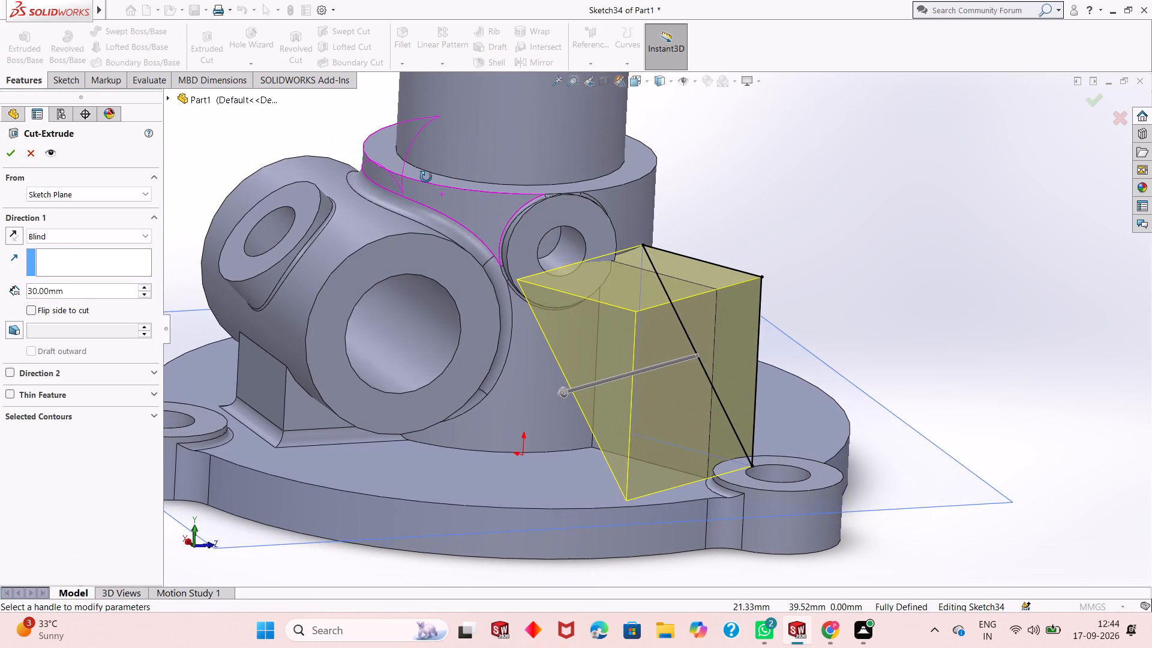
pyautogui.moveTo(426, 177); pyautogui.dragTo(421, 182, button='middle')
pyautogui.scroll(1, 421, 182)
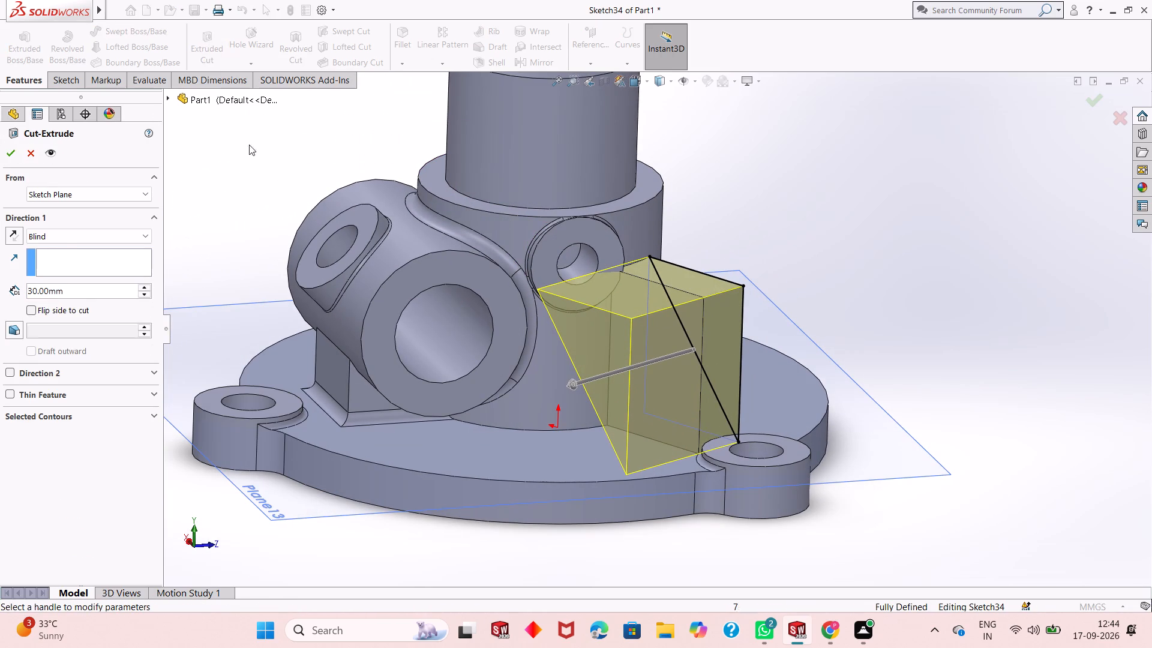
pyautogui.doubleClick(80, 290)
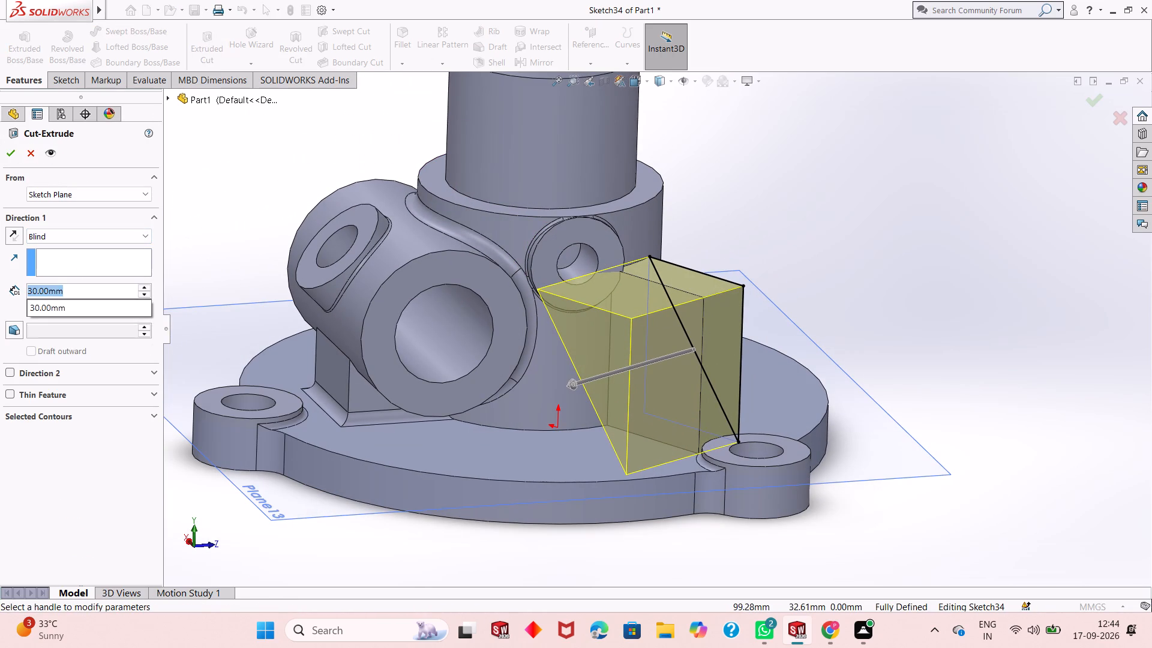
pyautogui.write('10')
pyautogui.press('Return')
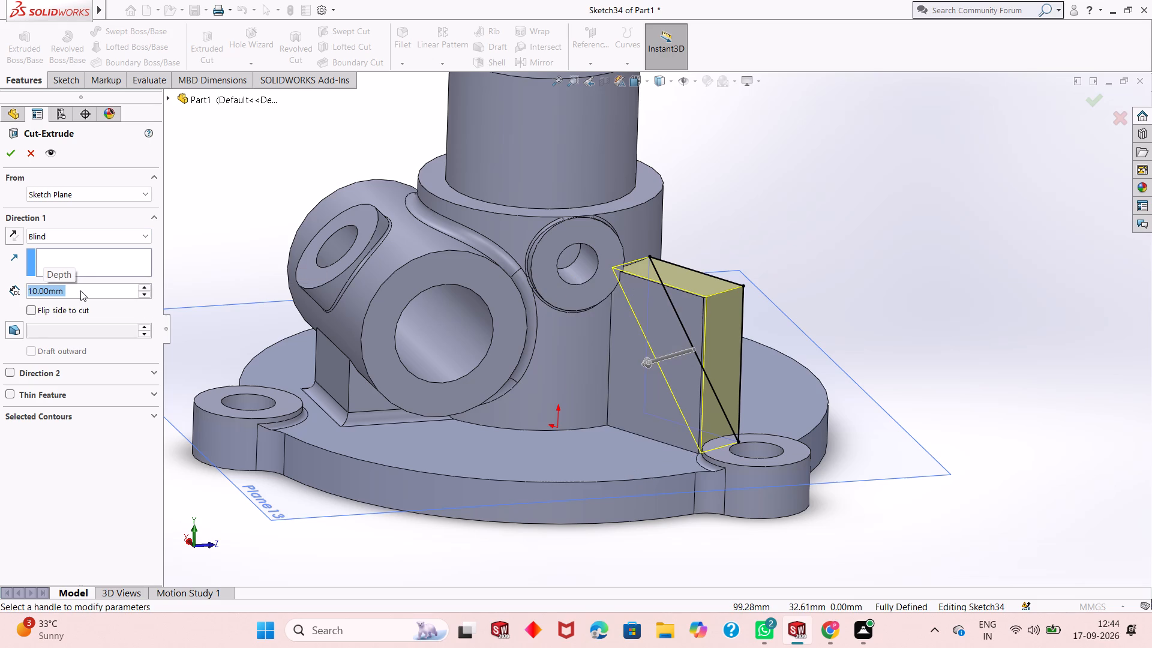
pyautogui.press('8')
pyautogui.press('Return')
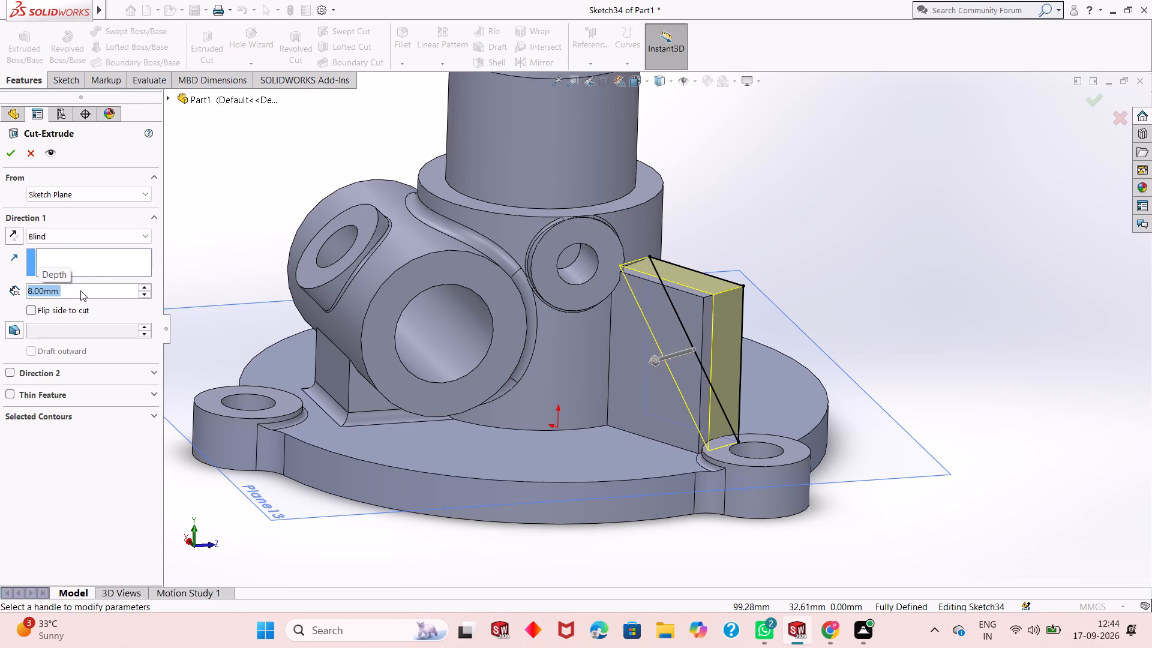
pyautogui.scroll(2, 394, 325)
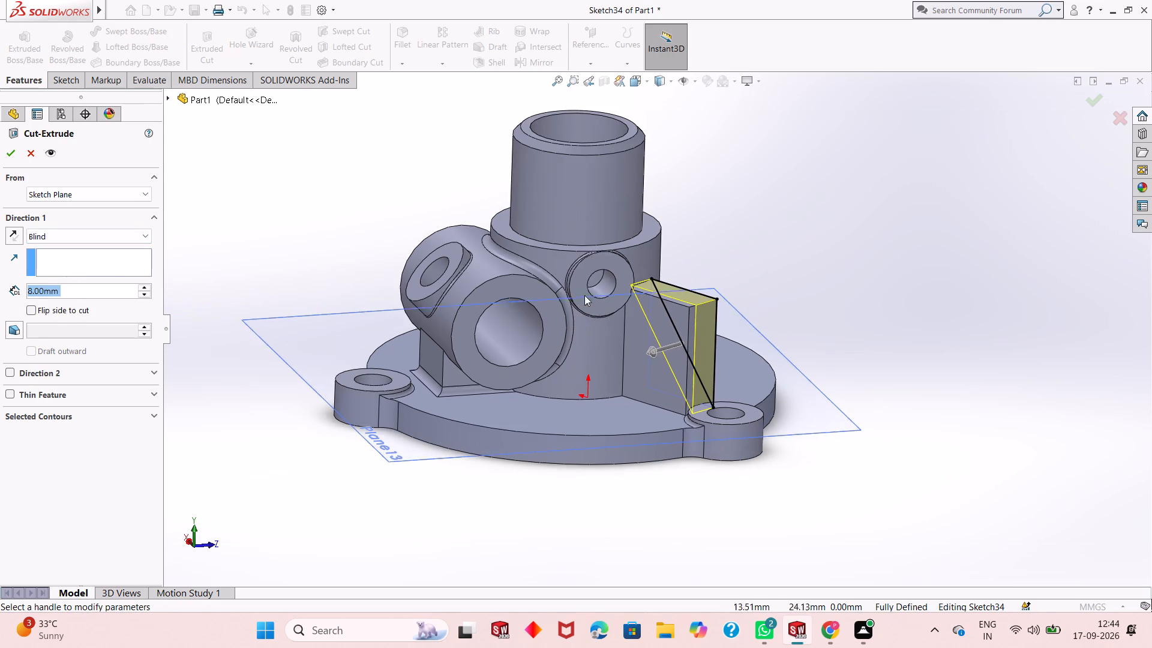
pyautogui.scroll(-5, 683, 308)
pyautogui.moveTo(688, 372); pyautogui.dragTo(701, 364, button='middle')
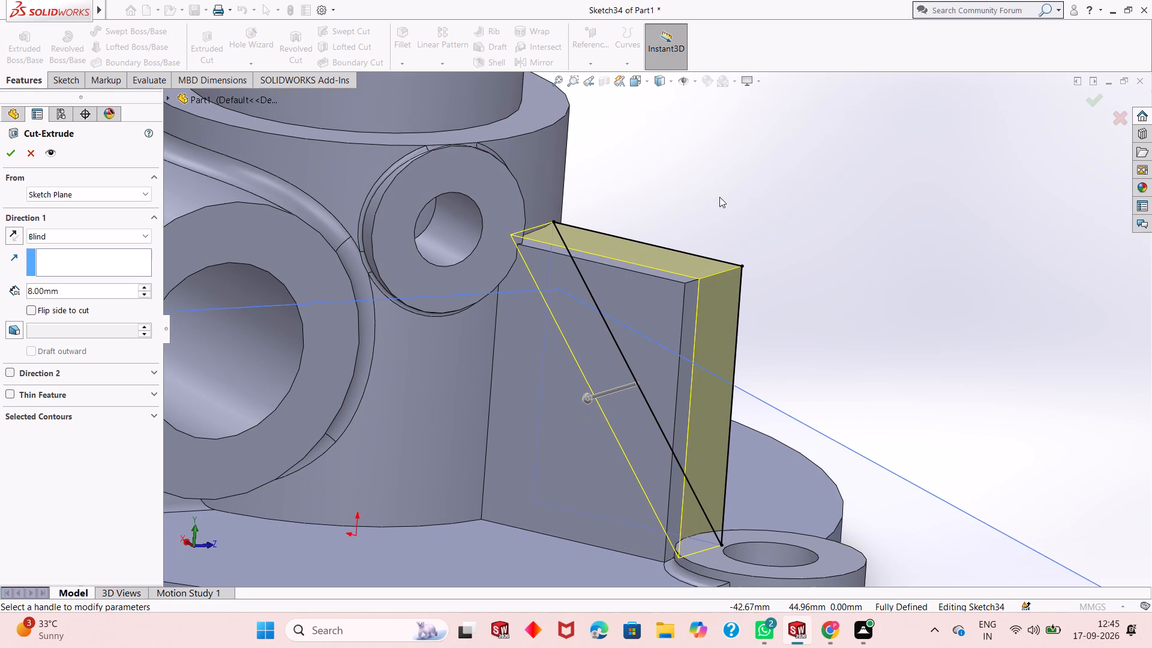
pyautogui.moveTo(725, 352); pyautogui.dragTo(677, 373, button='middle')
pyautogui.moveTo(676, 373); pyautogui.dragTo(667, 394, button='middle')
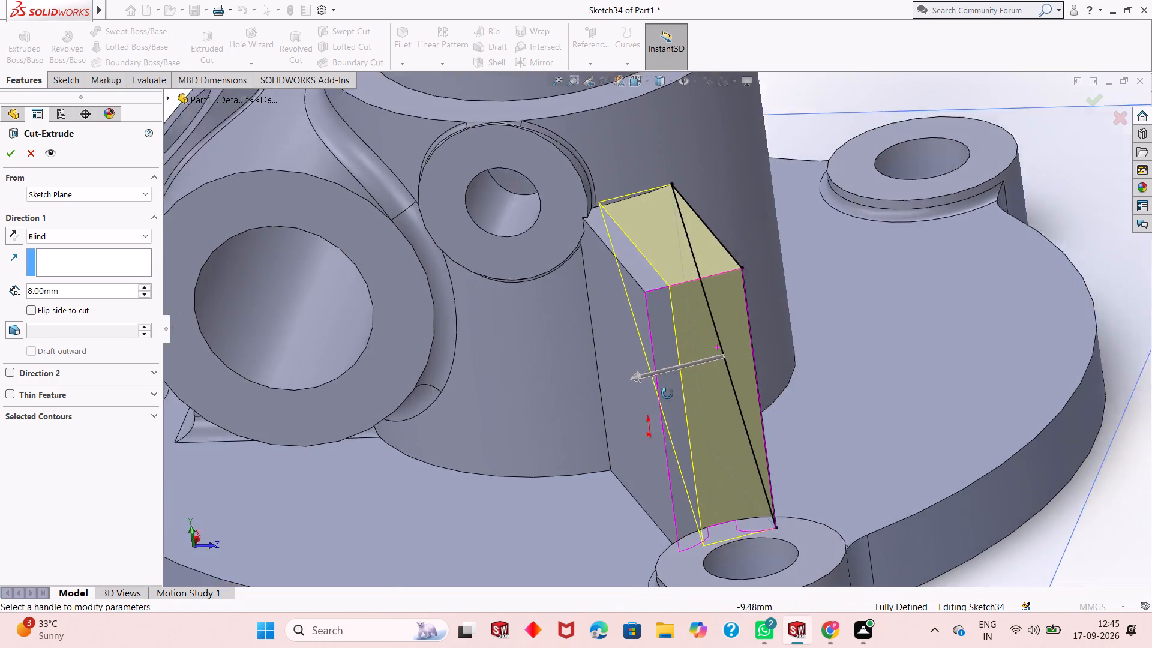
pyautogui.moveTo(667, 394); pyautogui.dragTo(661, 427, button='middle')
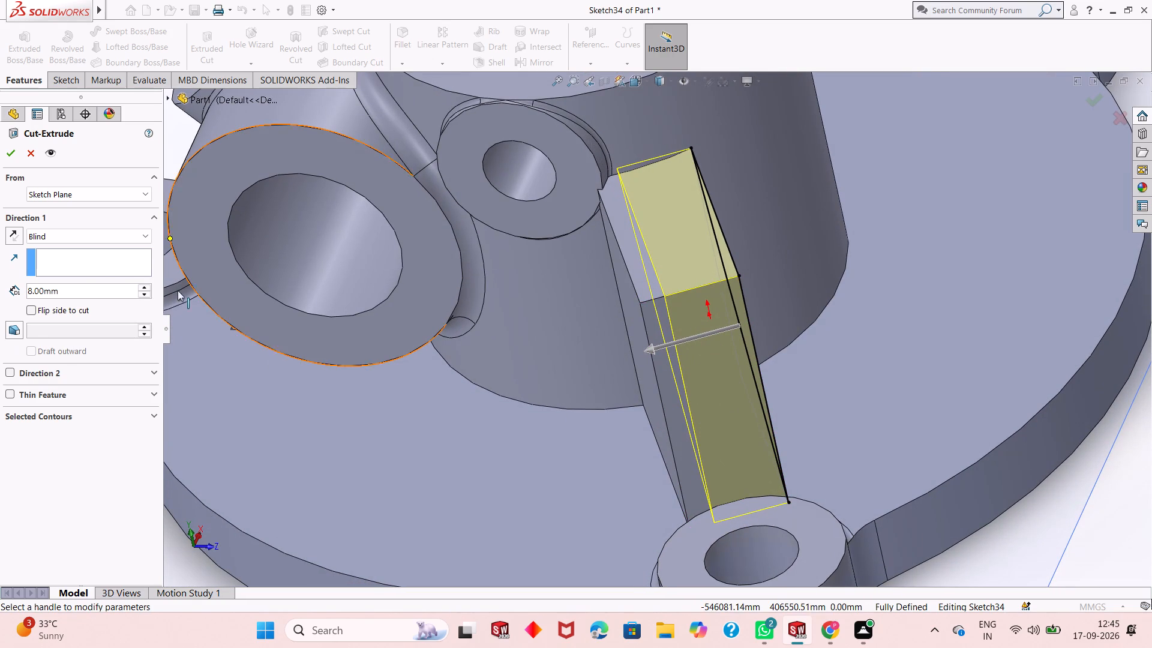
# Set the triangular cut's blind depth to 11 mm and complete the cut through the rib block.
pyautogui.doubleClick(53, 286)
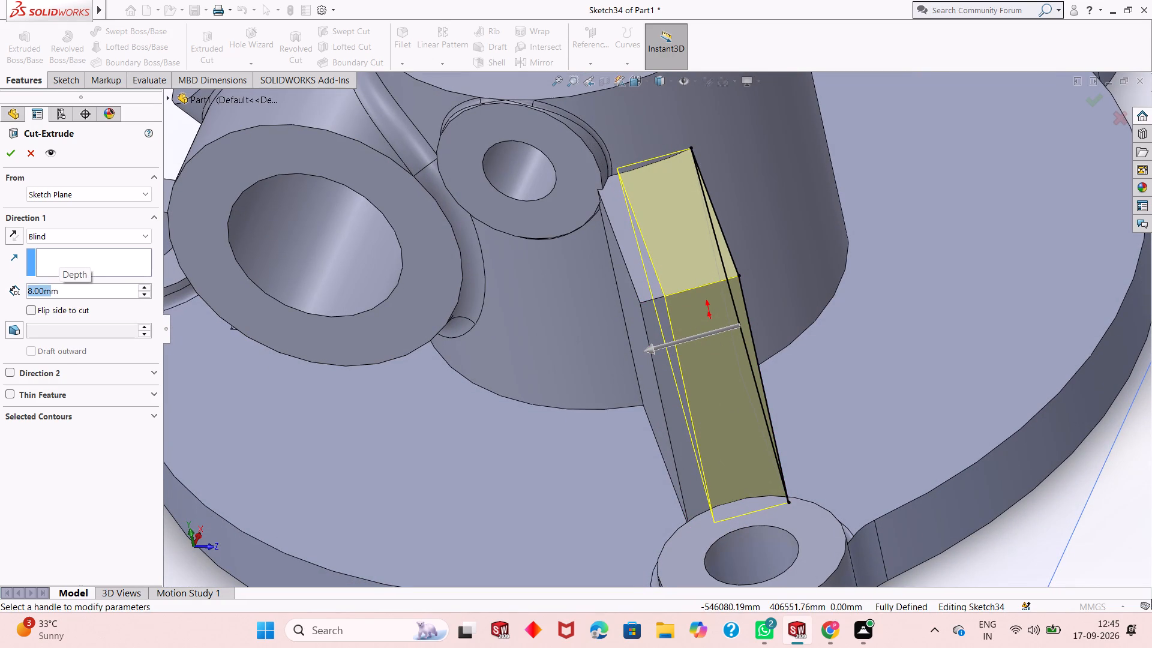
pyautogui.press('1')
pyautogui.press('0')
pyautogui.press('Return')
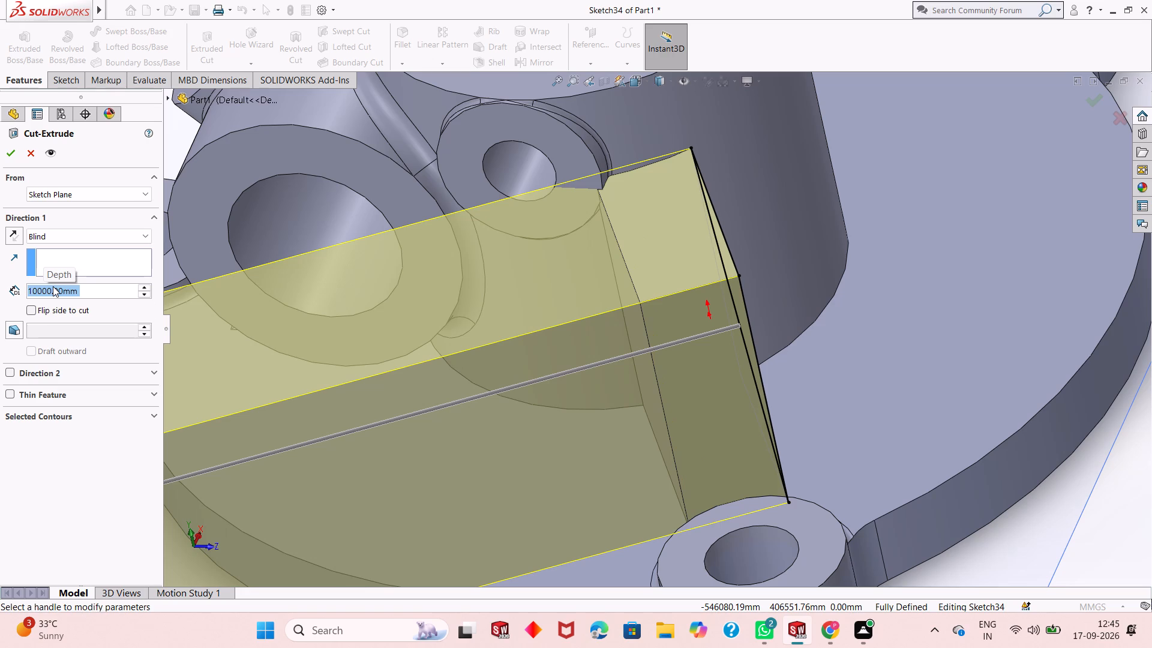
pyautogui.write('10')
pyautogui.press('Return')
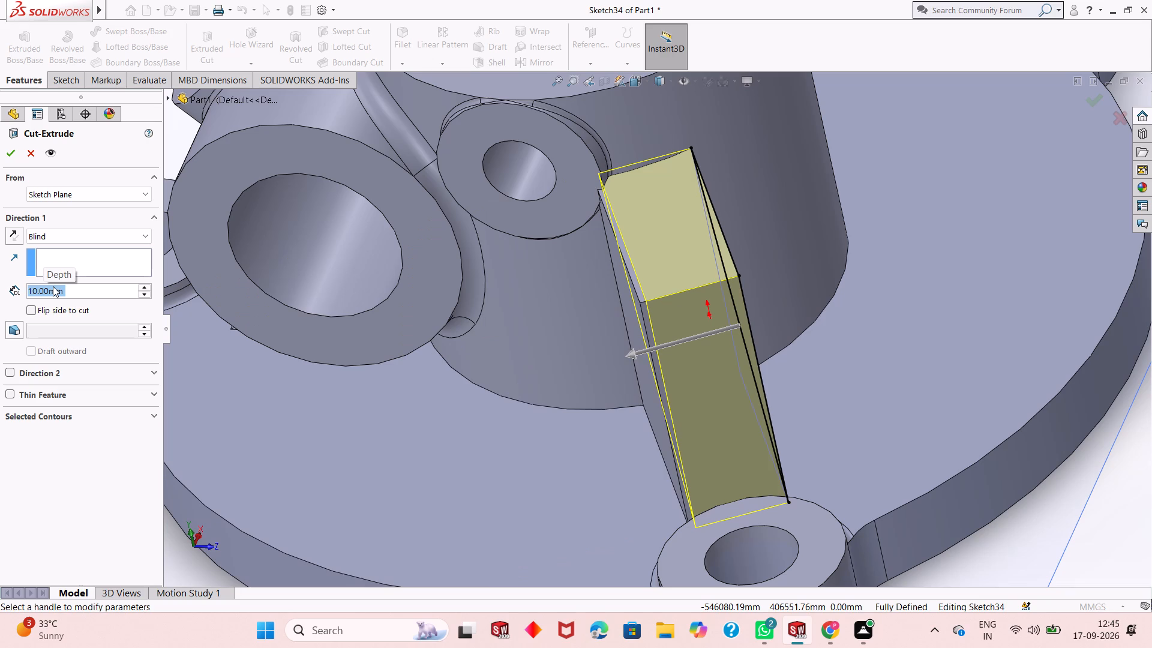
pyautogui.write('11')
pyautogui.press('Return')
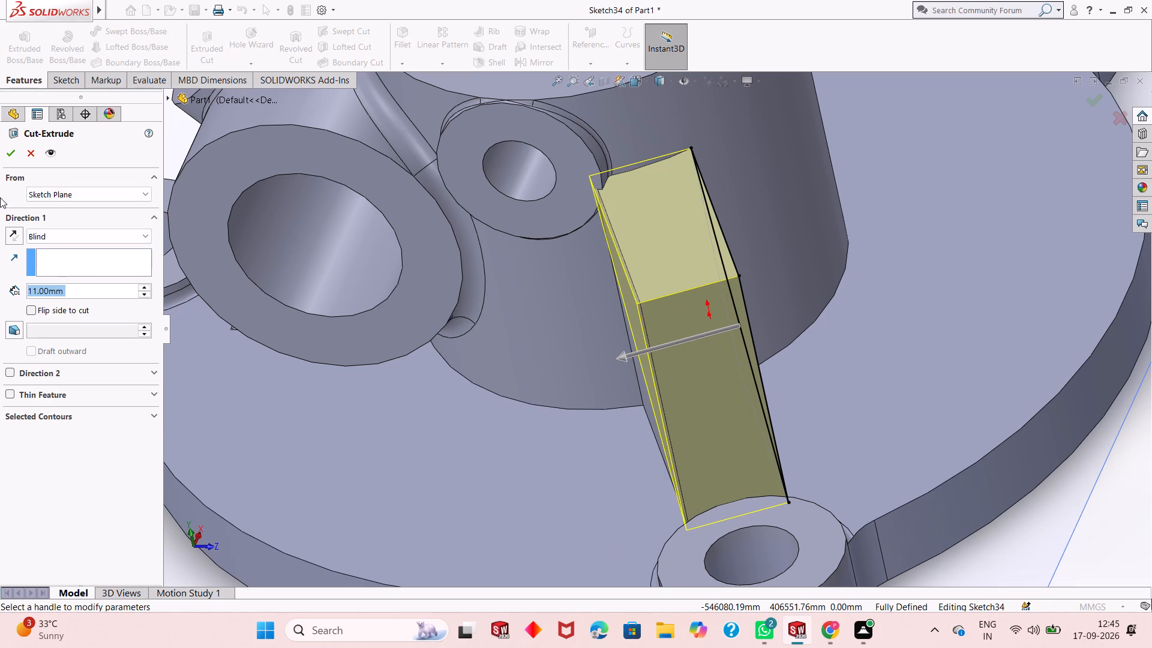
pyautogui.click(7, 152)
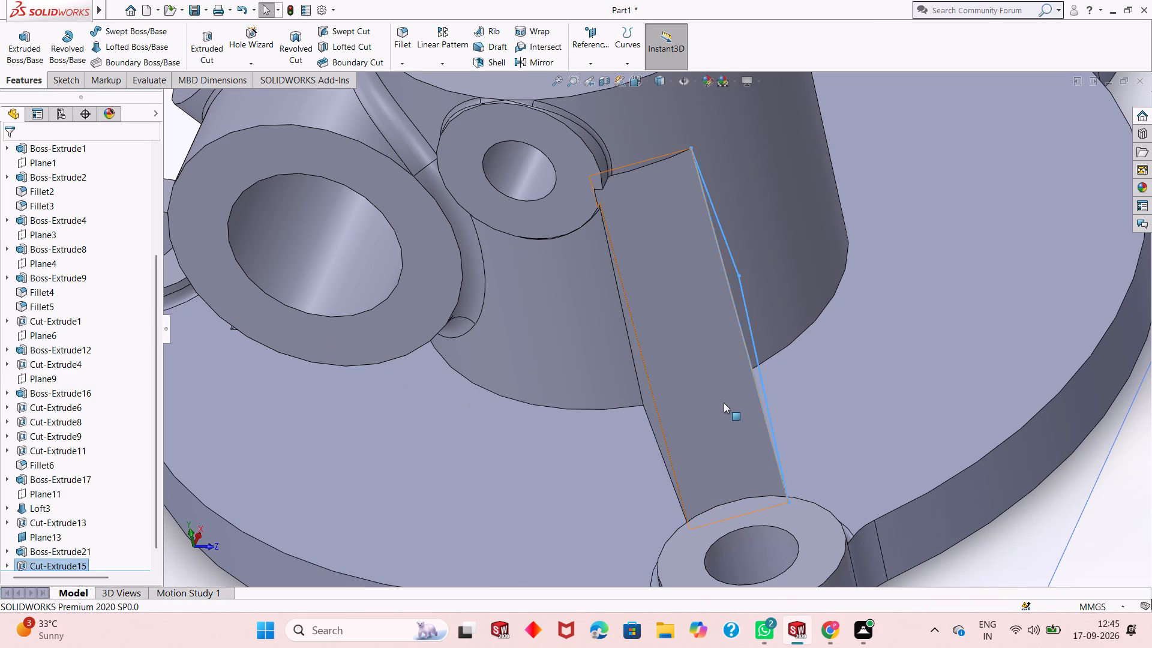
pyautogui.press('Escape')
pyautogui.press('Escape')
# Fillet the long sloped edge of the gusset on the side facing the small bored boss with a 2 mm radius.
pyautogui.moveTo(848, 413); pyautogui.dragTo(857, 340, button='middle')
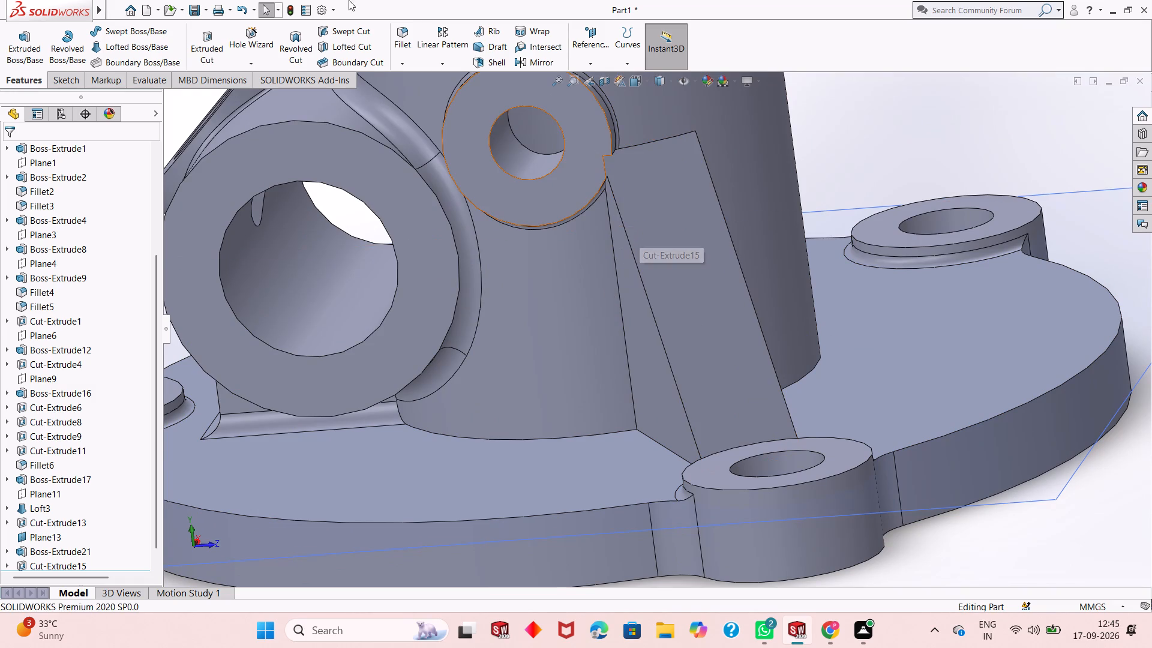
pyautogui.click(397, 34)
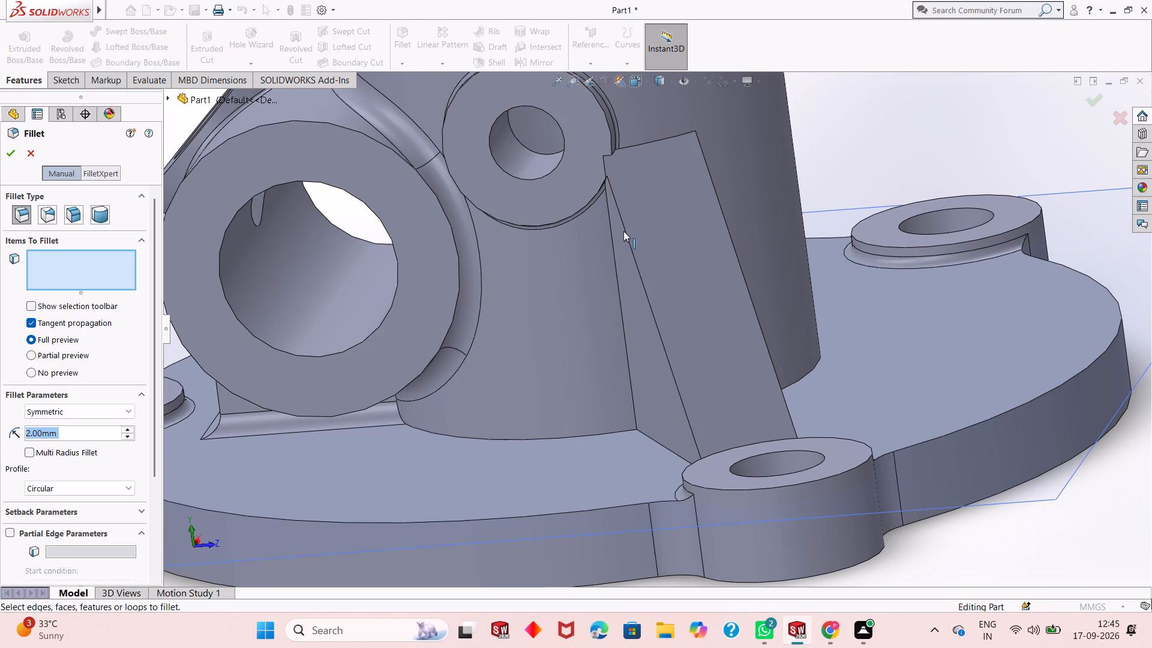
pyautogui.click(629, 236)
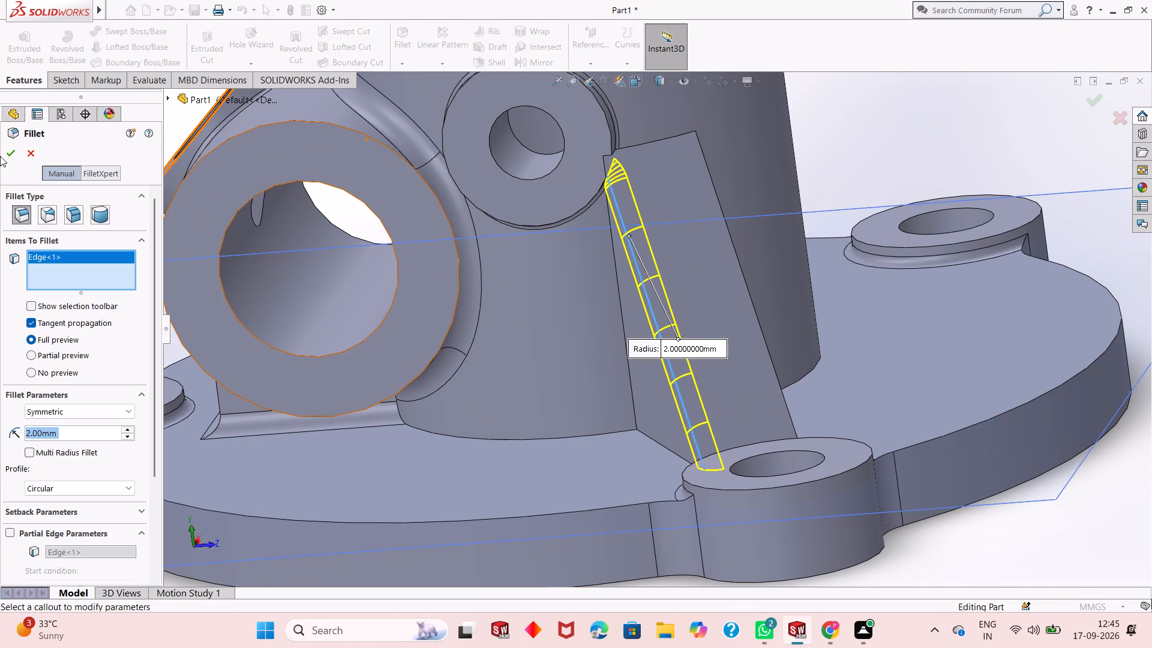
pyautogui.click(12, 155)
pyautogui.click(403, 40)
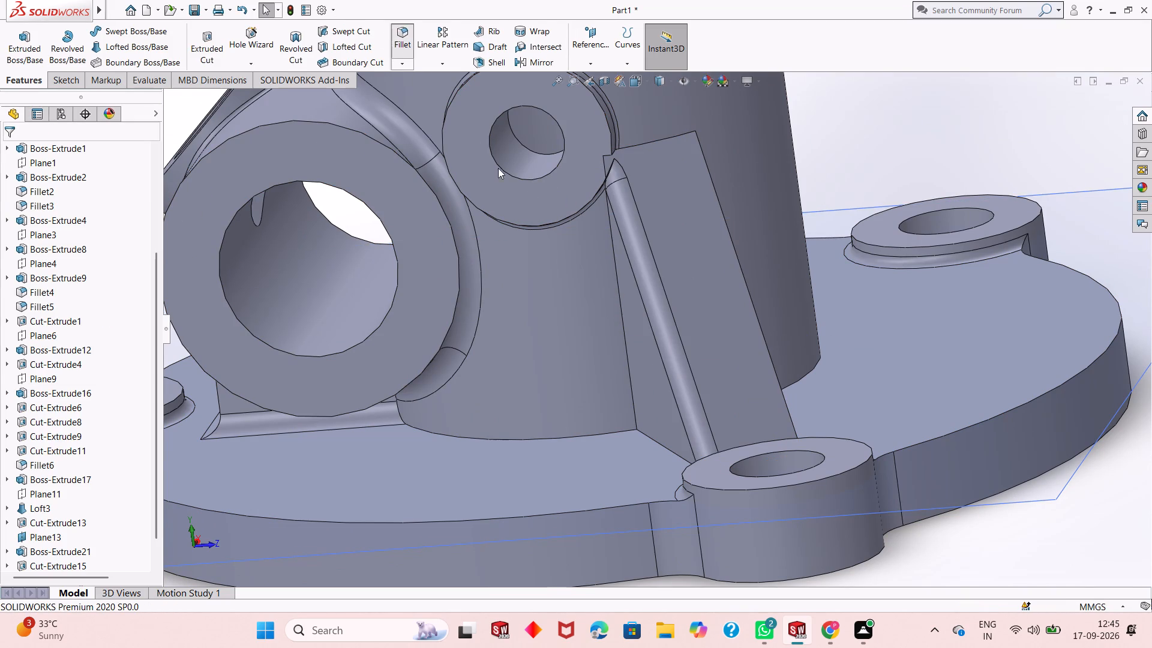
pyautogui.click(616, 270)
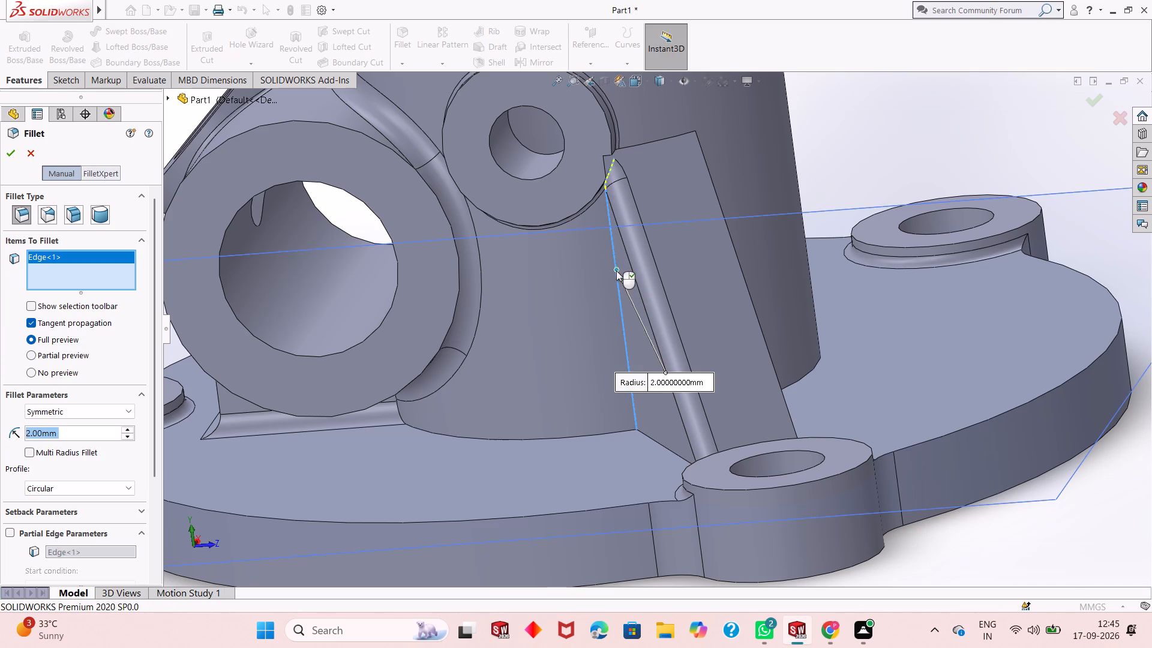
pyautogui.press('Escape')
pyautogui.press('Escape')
# Undo the gusset fillet, the triangular cut, its triangle sketch and the rib block extrusion, going back to the rib's rectangle sketch.
pyautogui.hotkey('ctrl', 'z')
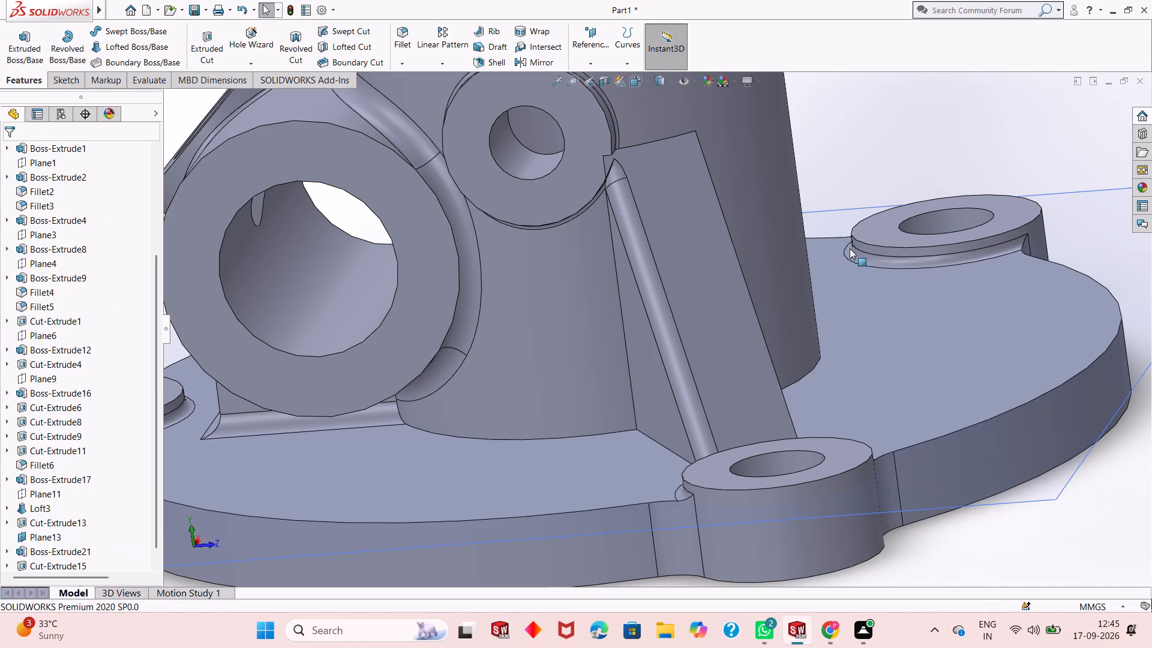
pyautogui.hotkey('ctrl', 'z')
pyautogui.hotkey('ctrl', 'z')
pyautogui.hotkey('ctrl', 'z')
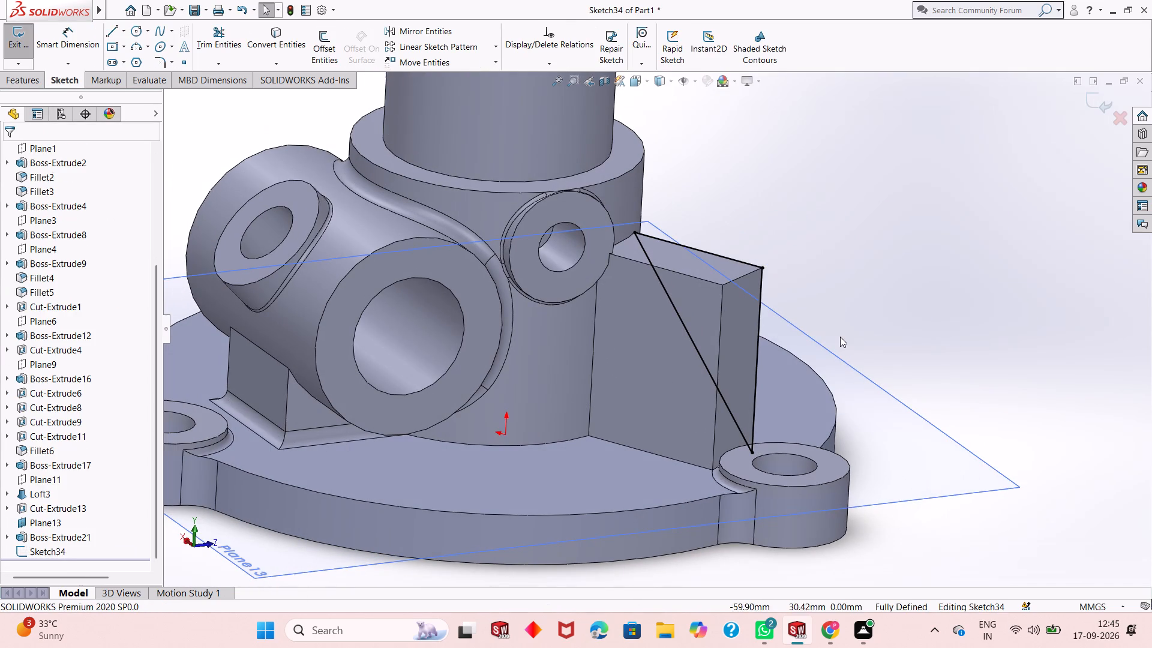
pyautogui.hotkey('ctrl', 'z')
pyautogui.hotkey('ctrl', 'z')
pyautogui.hotkey('ctrl', 'z')
pyautogui.hotkey('ctrl', 'z')
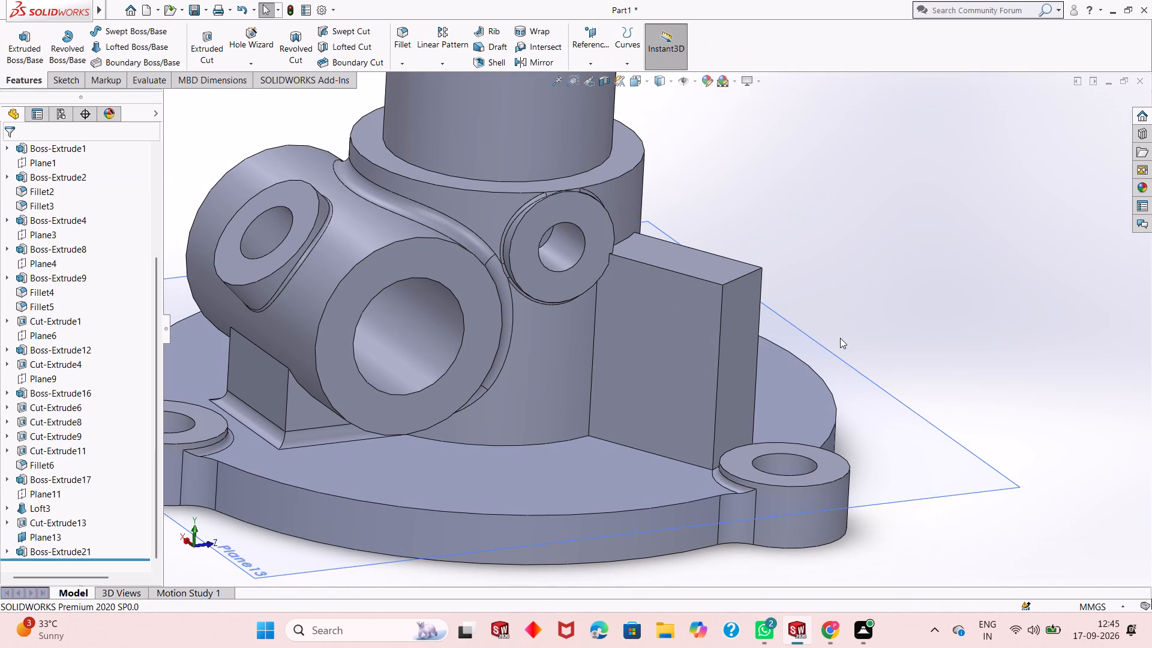
pyautogui.hotkey('ctrl', 'z')
# Examine the rib rectangle's sides and their relations between the flange lug and the central cylinder.
pyautogui.scroll(-1, 579, 294)
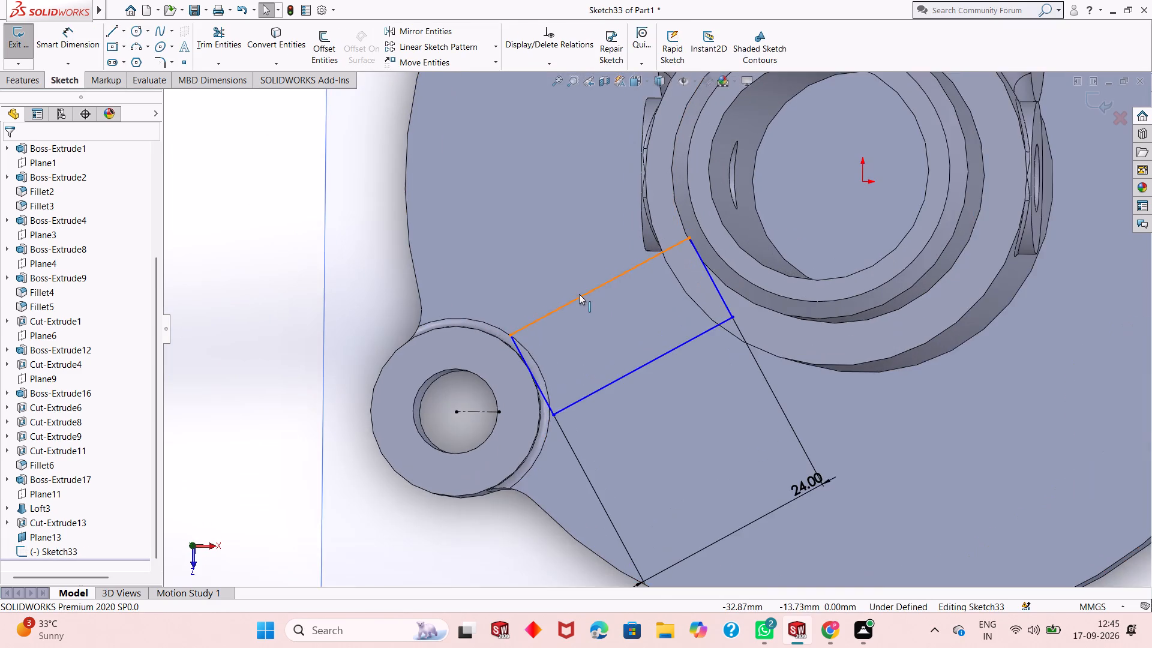
pyautogui.scroll(2, 579, 294)
pyautogui.scroll(-2, 585, 328)
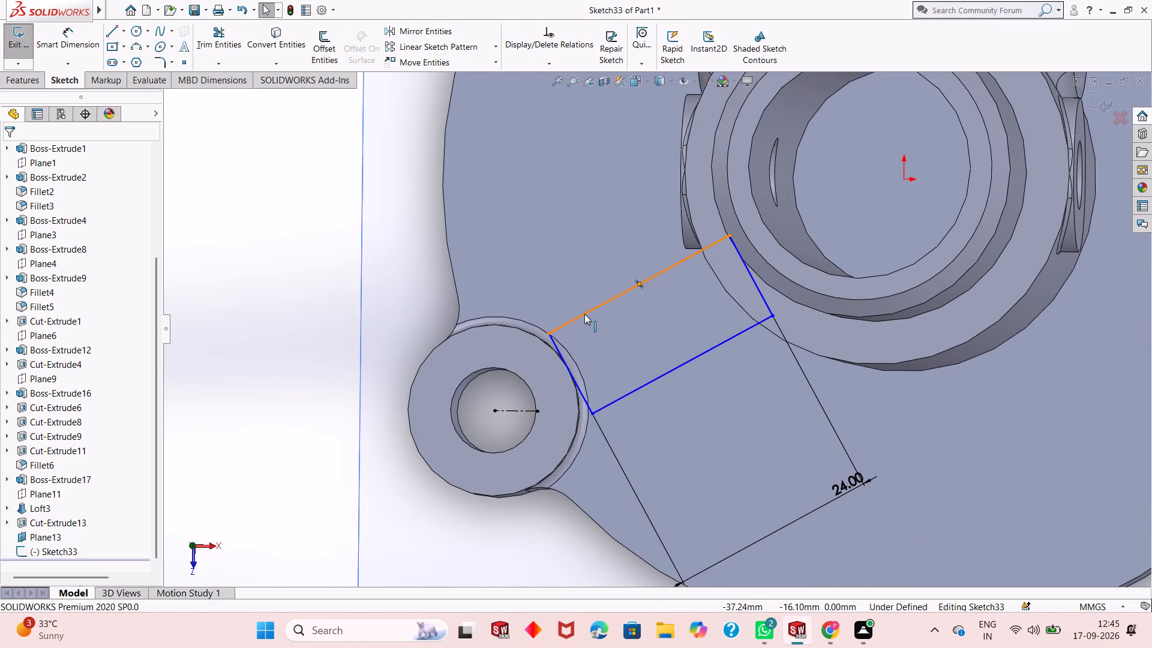
pyautogui.click(584, 314)
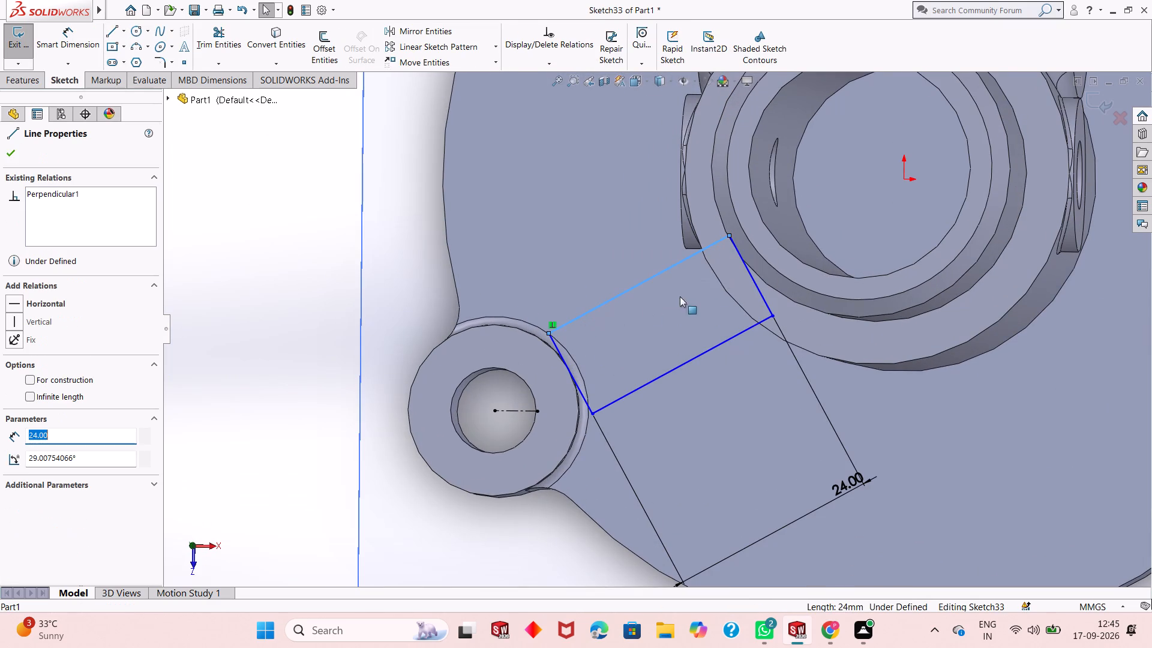
pyautogui.keyDown('ctrl'); pyautogui.click(754, 275); pyautogui.keyUp('ctrl')
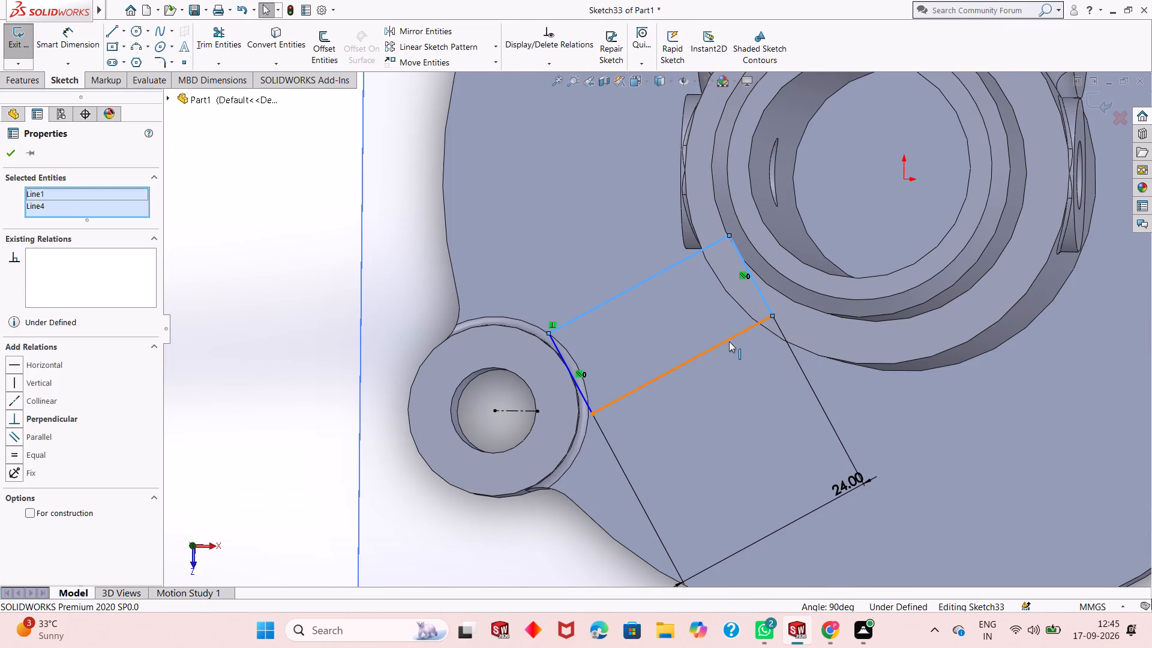
pyautogui.keyDown('ctrl'); pyautogui.click(728, 341); pyautogui.keyUp('ctrl')
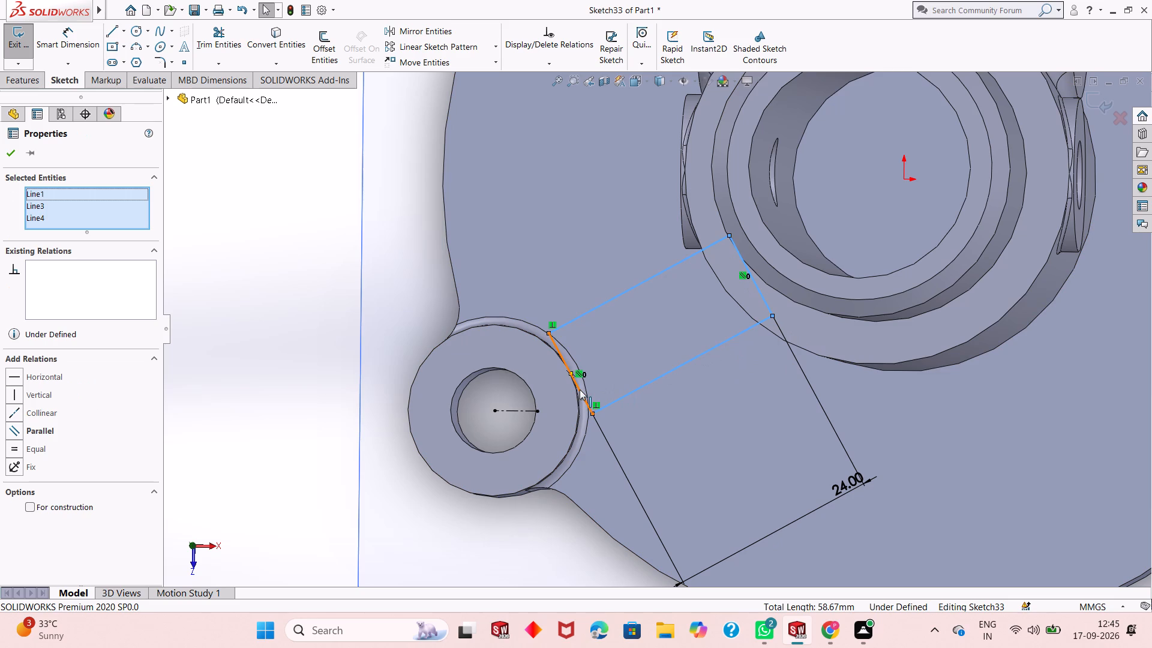
pyautogui.press('Escape')
pyautogui.press('Escape')
pyautogui.press('Escape')
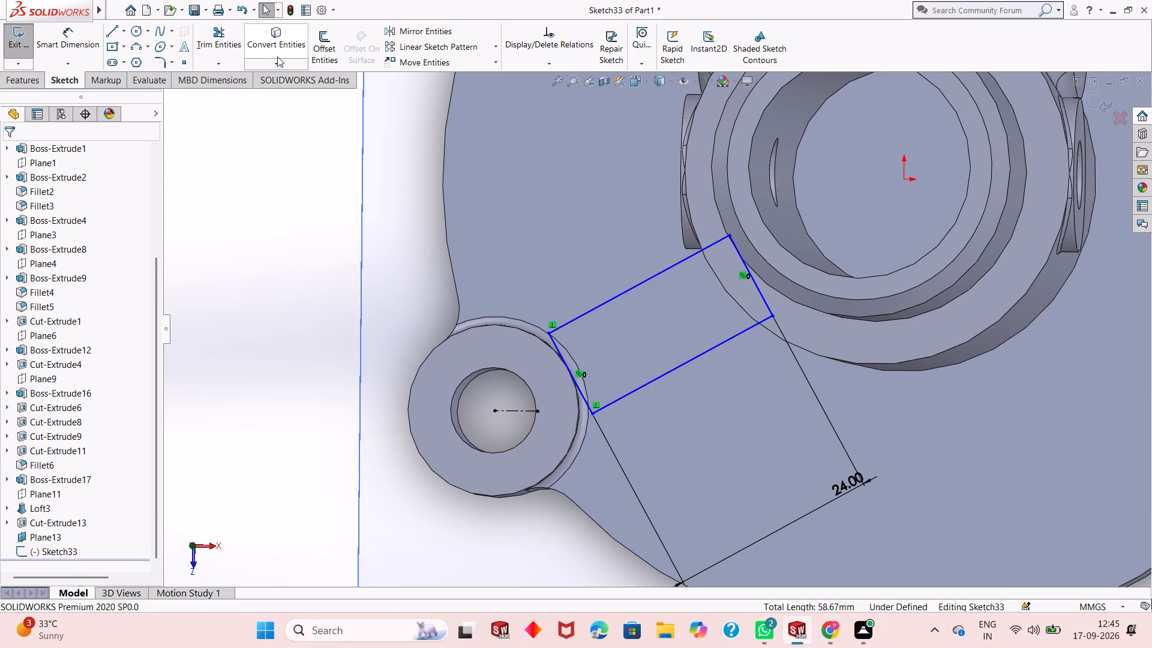
# Dimension the rib rectangle's short side beside the small bored flange lug to 8 mm.
pyautogui.click(93, 45)
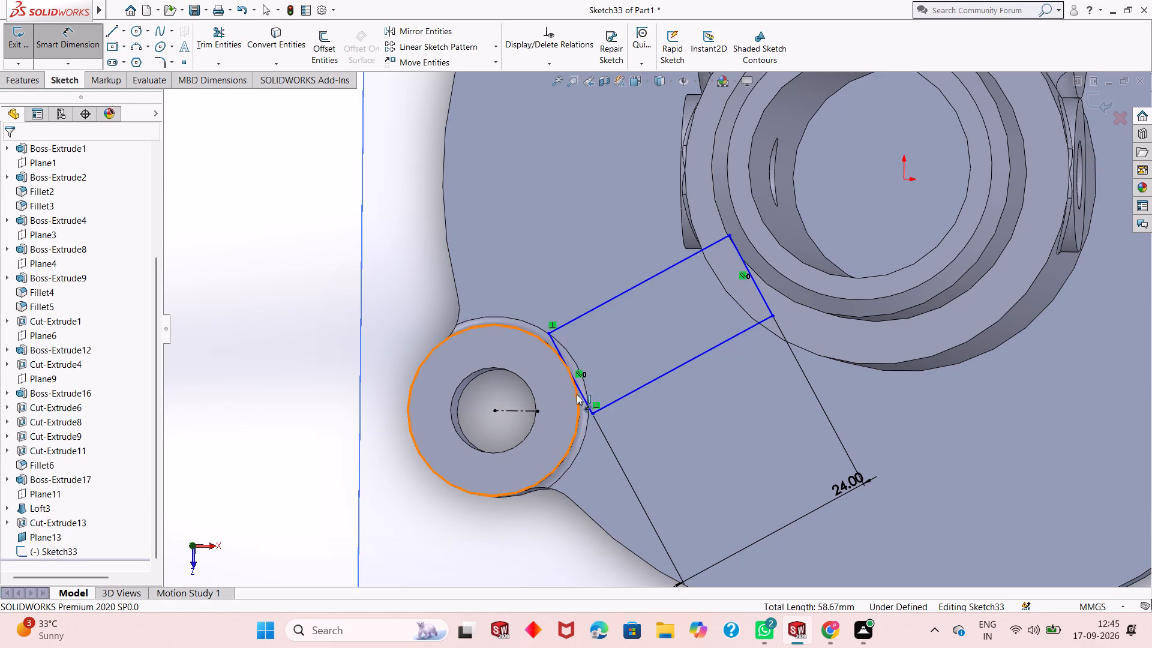
pyautogui.click(584, 393)
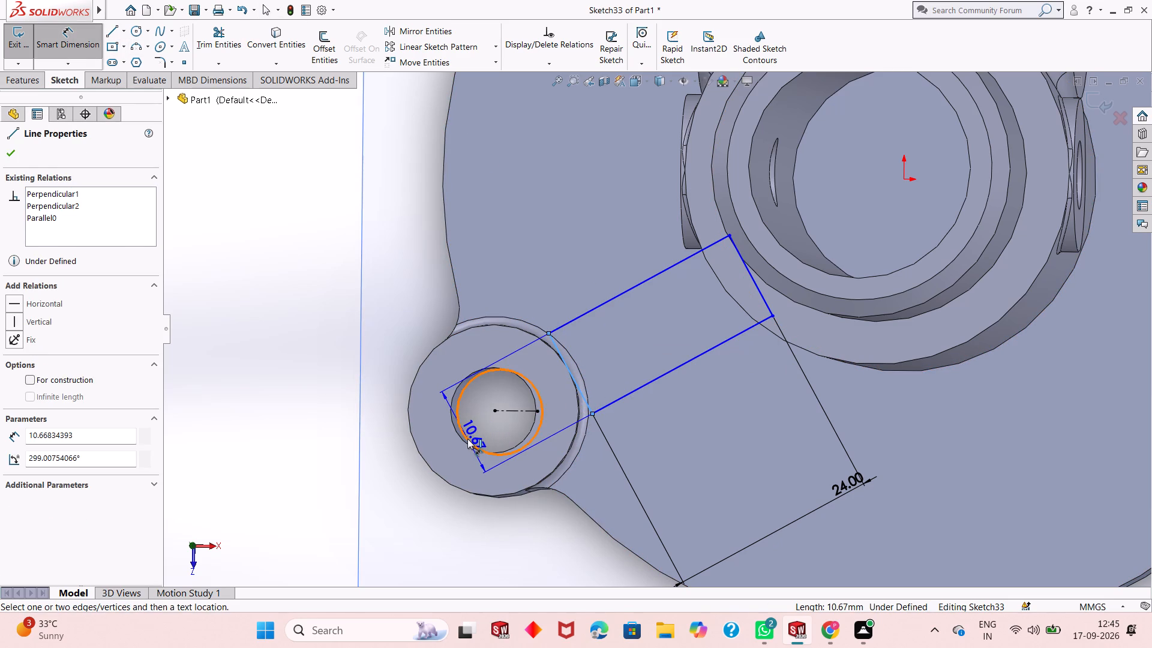
pyautogui.click(467, 439)
pyautogui.press('Escape')
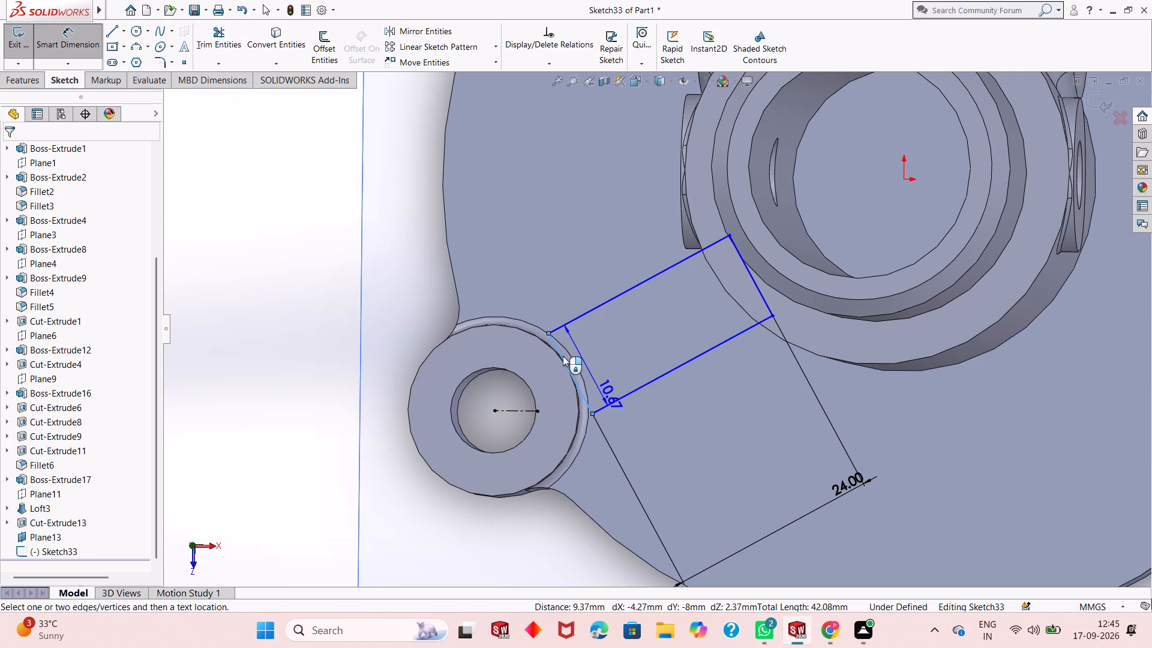
pyautogui.click(336, 491)
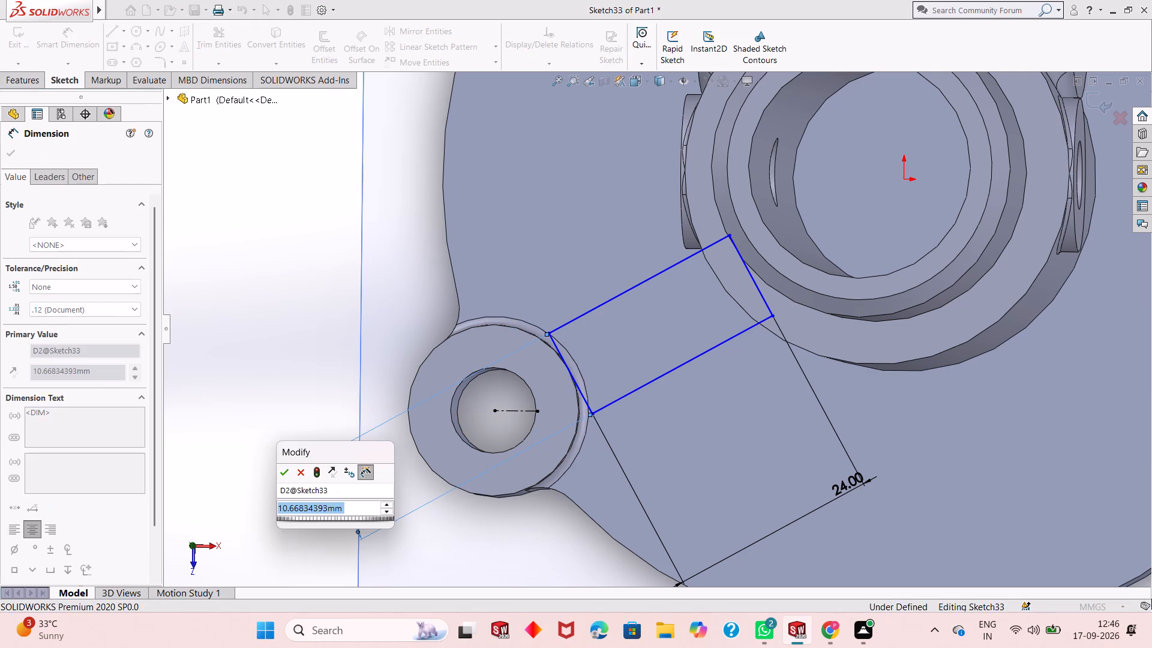
pyautogui.press('8')
pyautogui.press('Return')
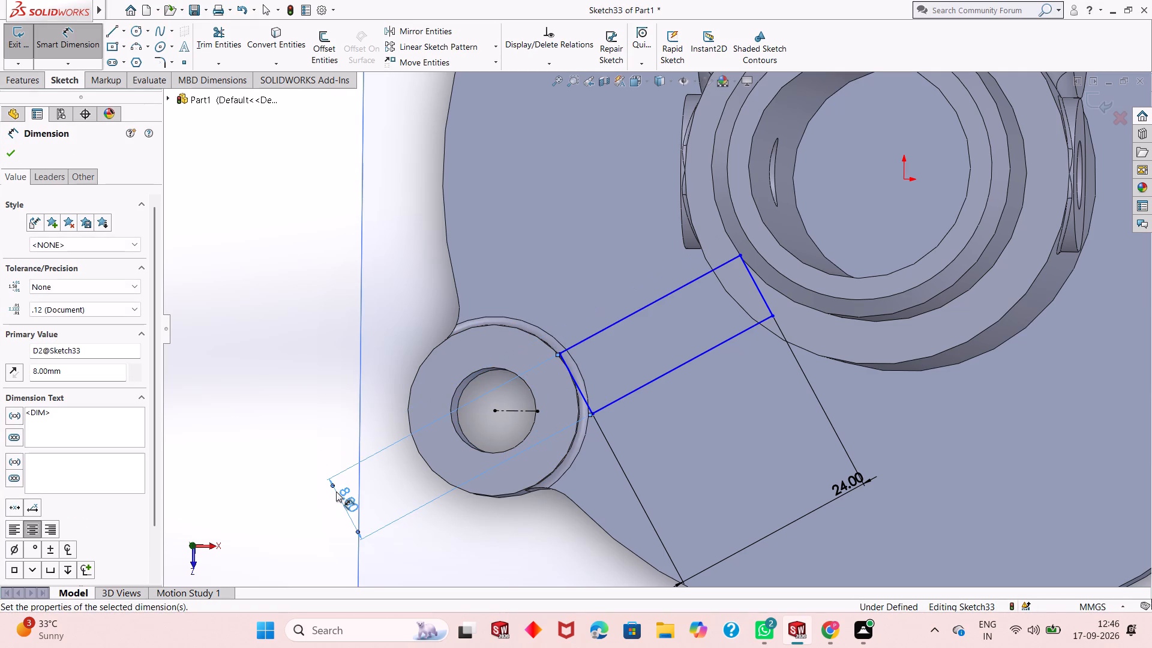
# Change the rib rectangle's short-side dimension to 9 mm and finish dimensioning.
pyautogui.doubleClick(336, 491)
pyautogui.press('9')
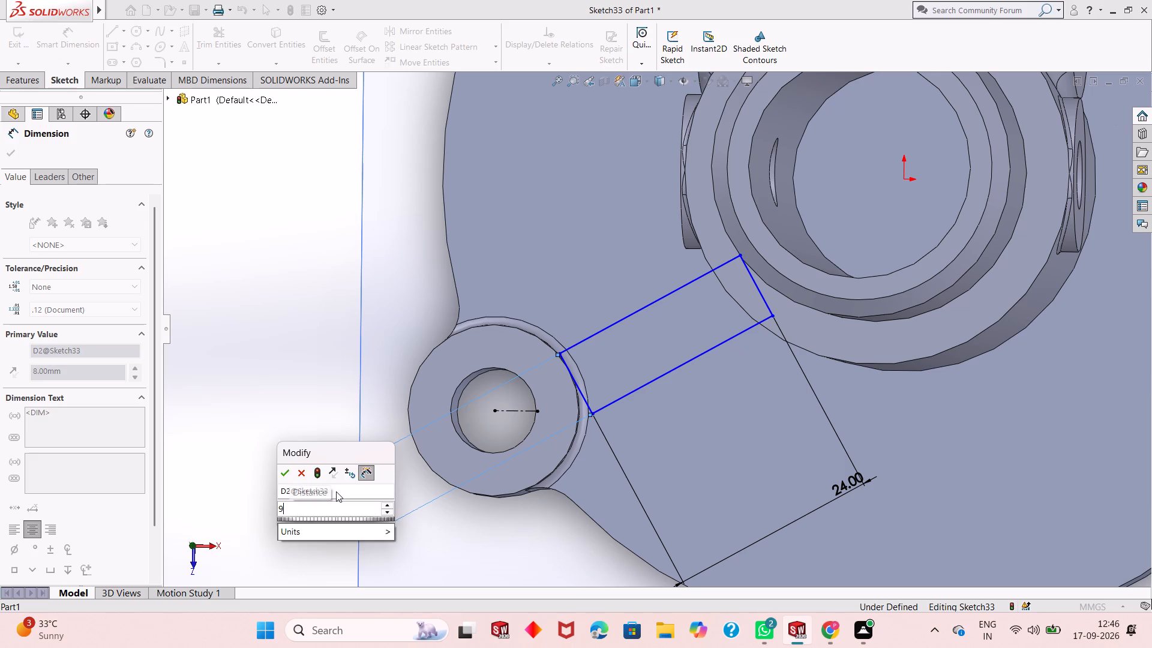
pyautogui.press('Return')
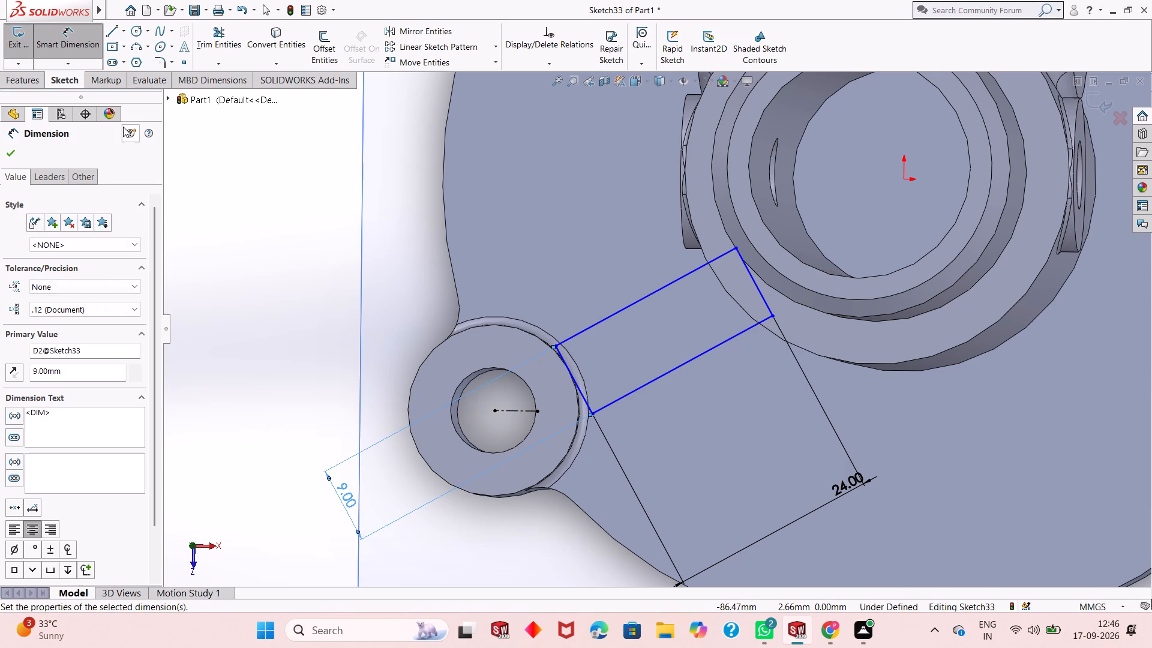
pyautogui.click(7, 151)
pyautogui.press('Escape')
pyautogui.press('Escape')
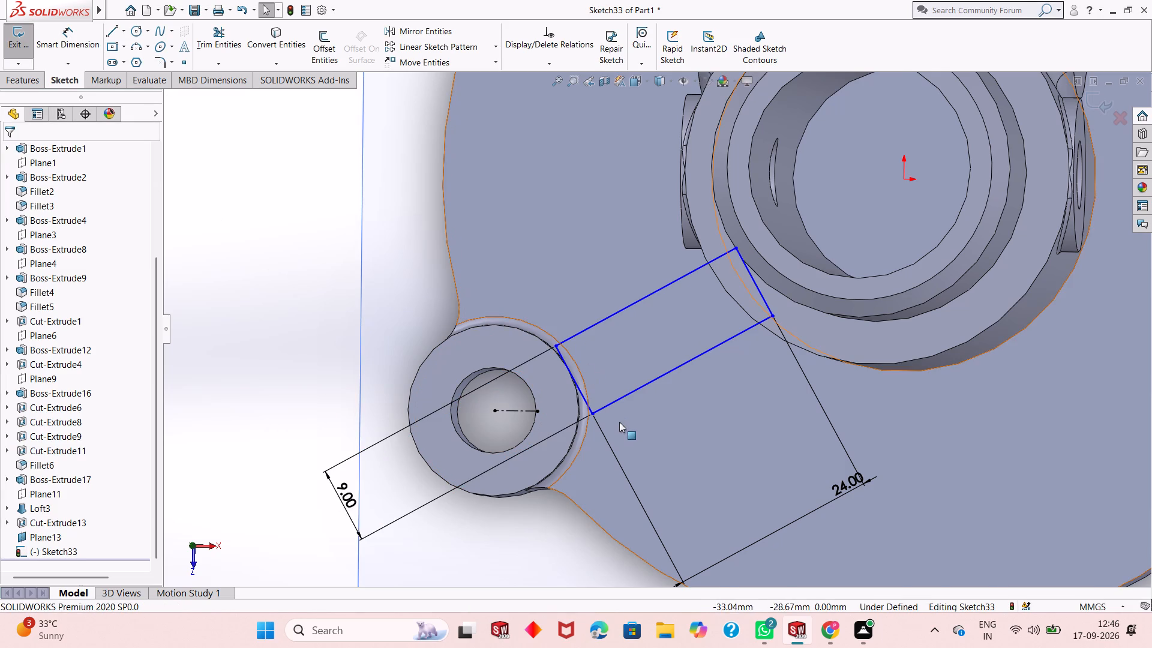
# Extrude the rib rectangle upward from the flange as a blind boss 11 mm deep.
pyautogui.moveTo(619, 422); pyautogui.dragTo(611, 368, button='middle')
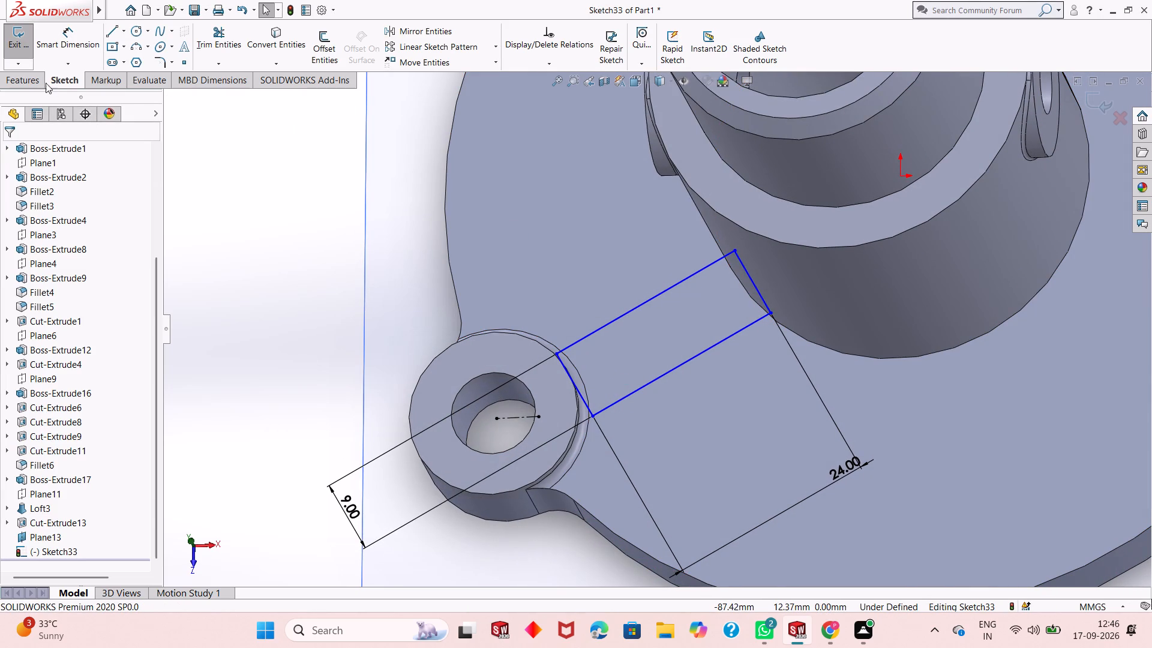
pyautogui.click(36, 80)
pyautogui.click(28, 47)
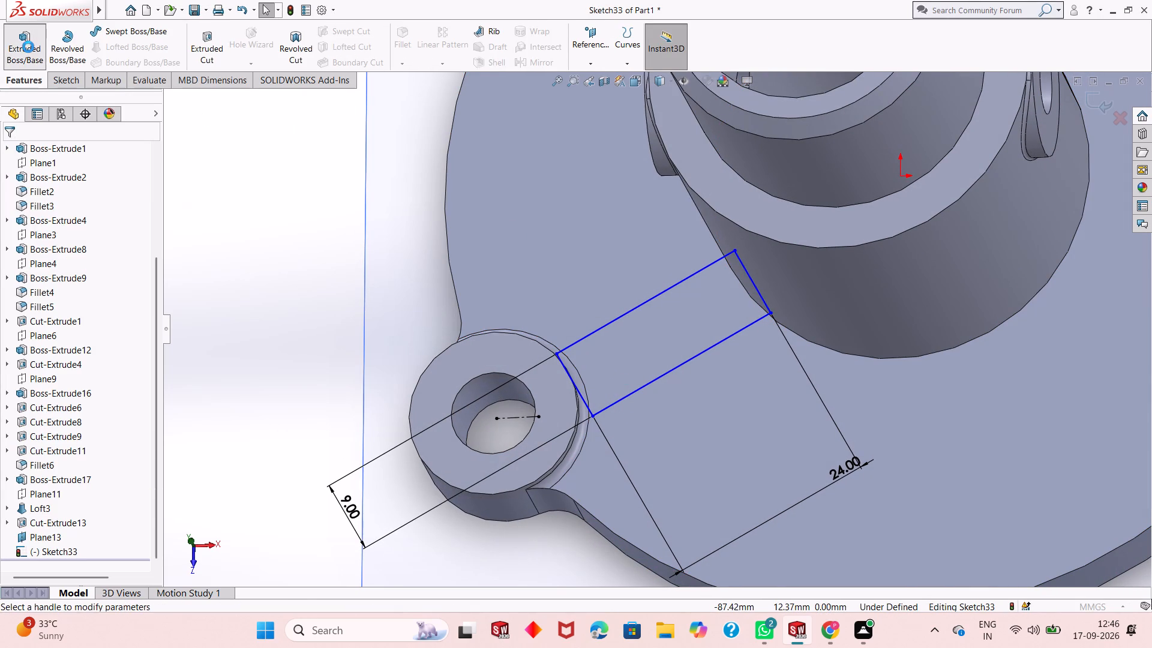
pyautogui.click(5, 148)
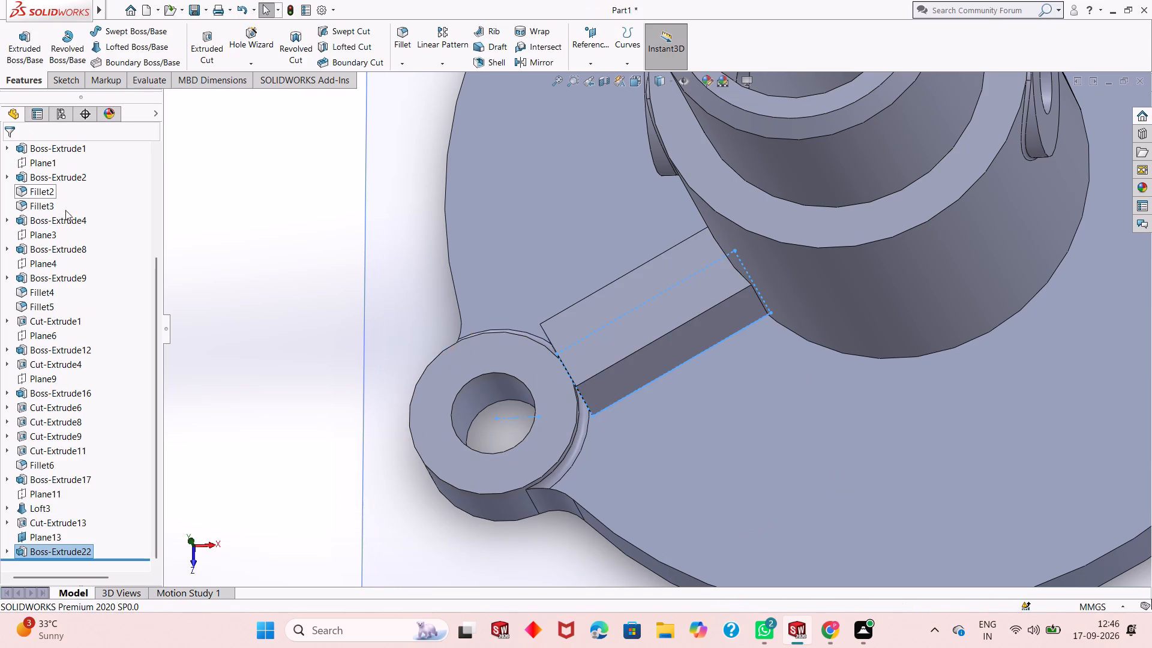
# Edit the new rib block extrusion and set its blind depth to 30 mm.
pyautogui.scroll(-4, 29, 573)
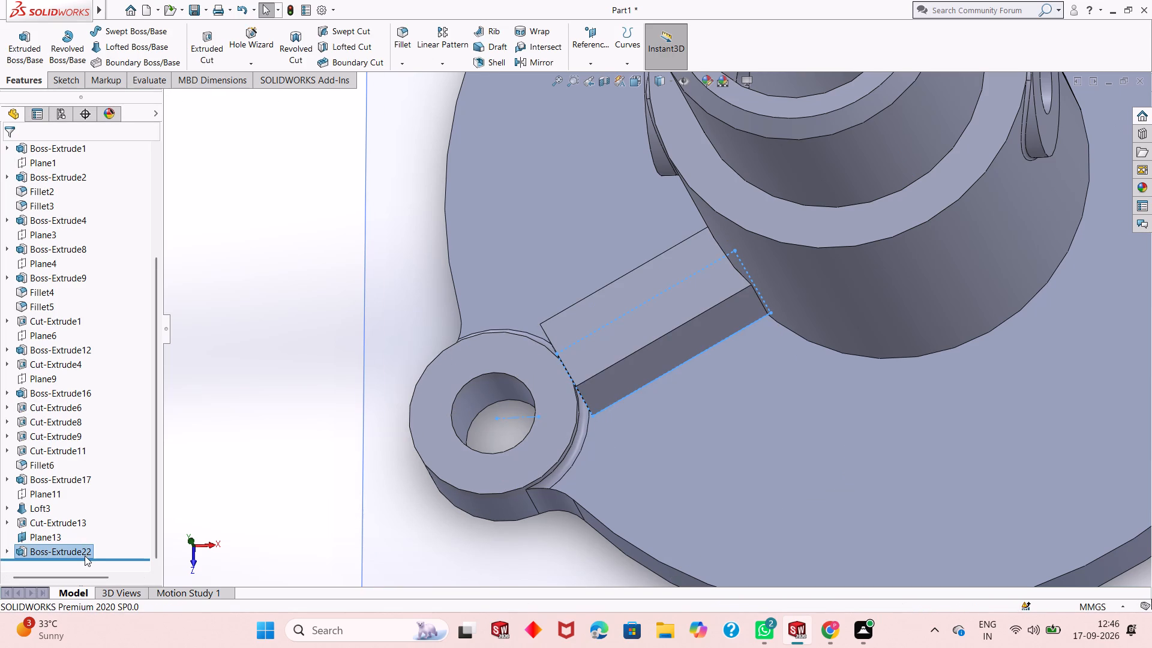
pyautogui.click(84, 553)
pyautogui.press('Escape')
pyautogui.press('Escape')
pyautogui.press('Escape')
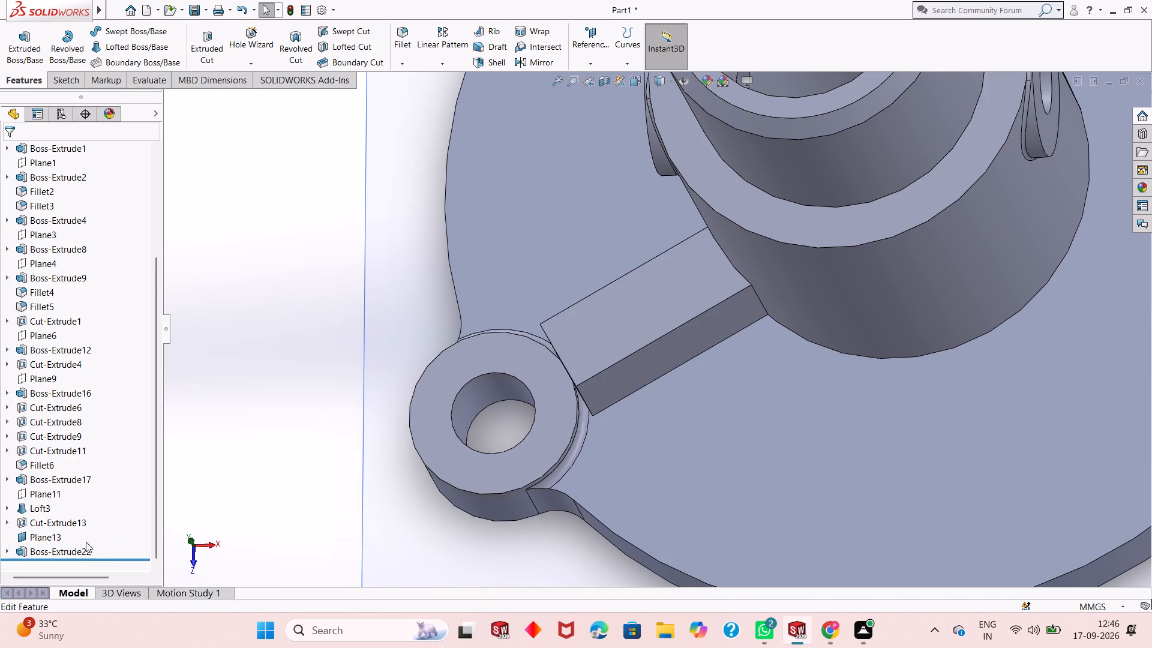
pyautogui.press('Escape')
pyautogui.click(78, 550)
pyautogui.click(86, 520)
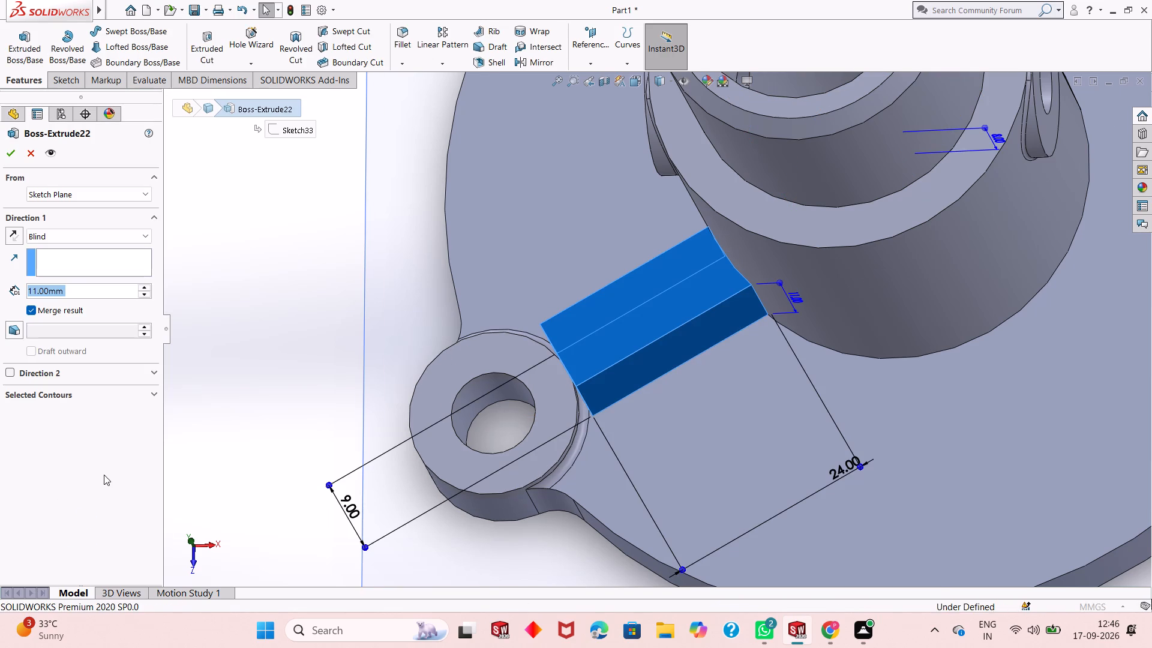
pyautogui.write('30')
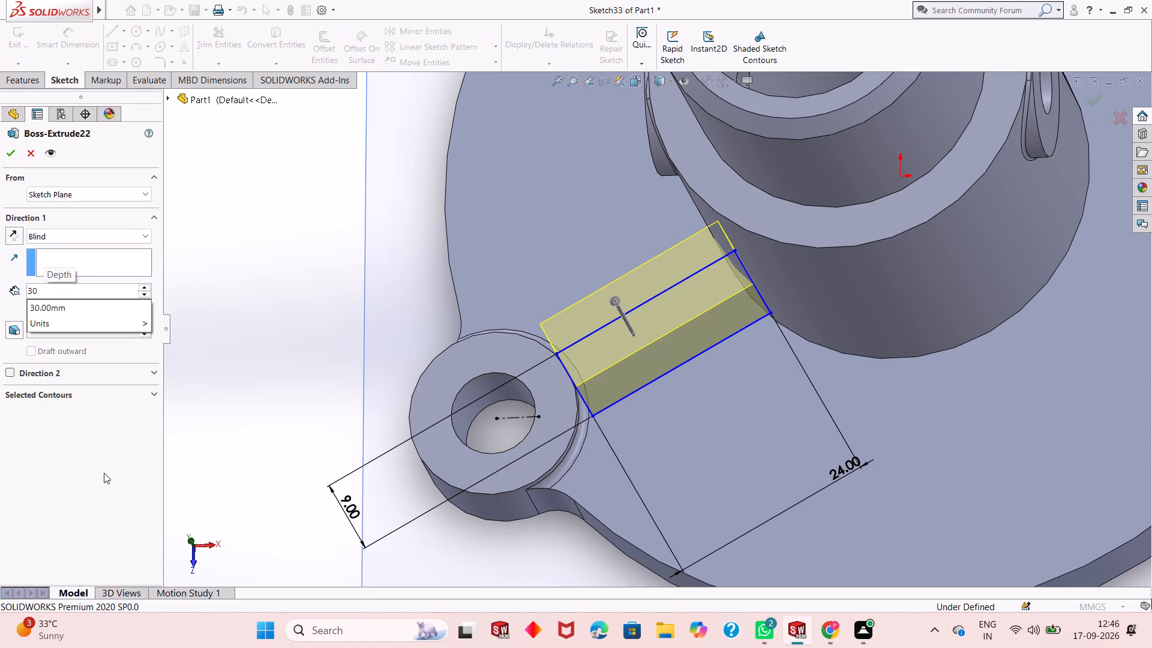
pyautogui.press('Return')
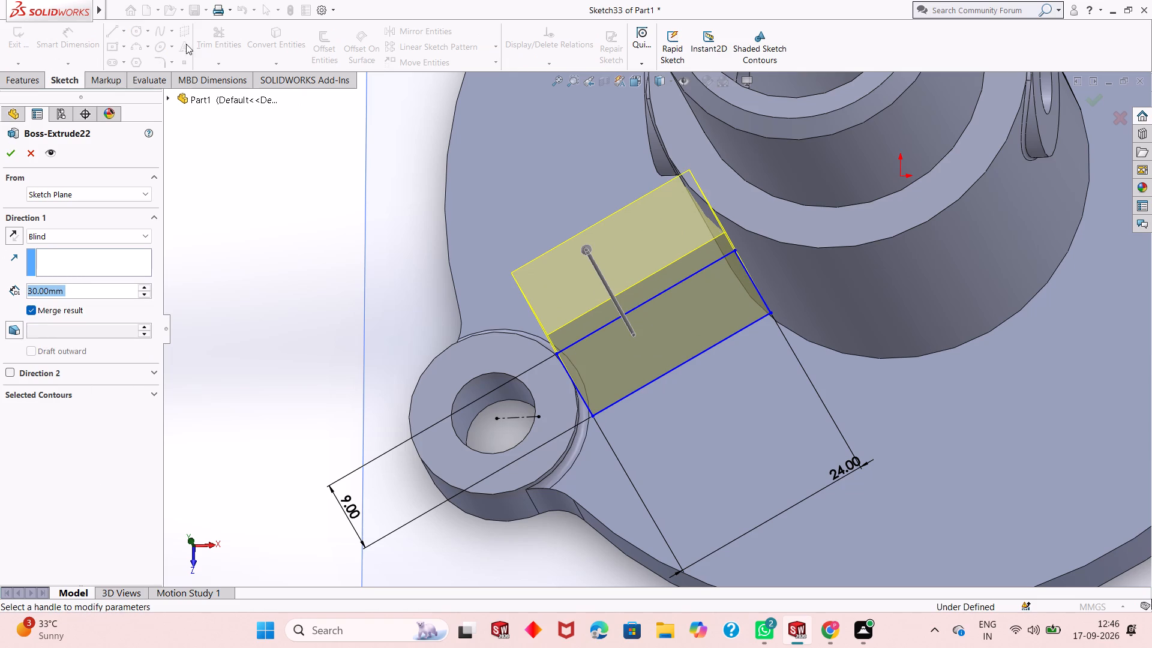
pyautogui.click(19, 158)
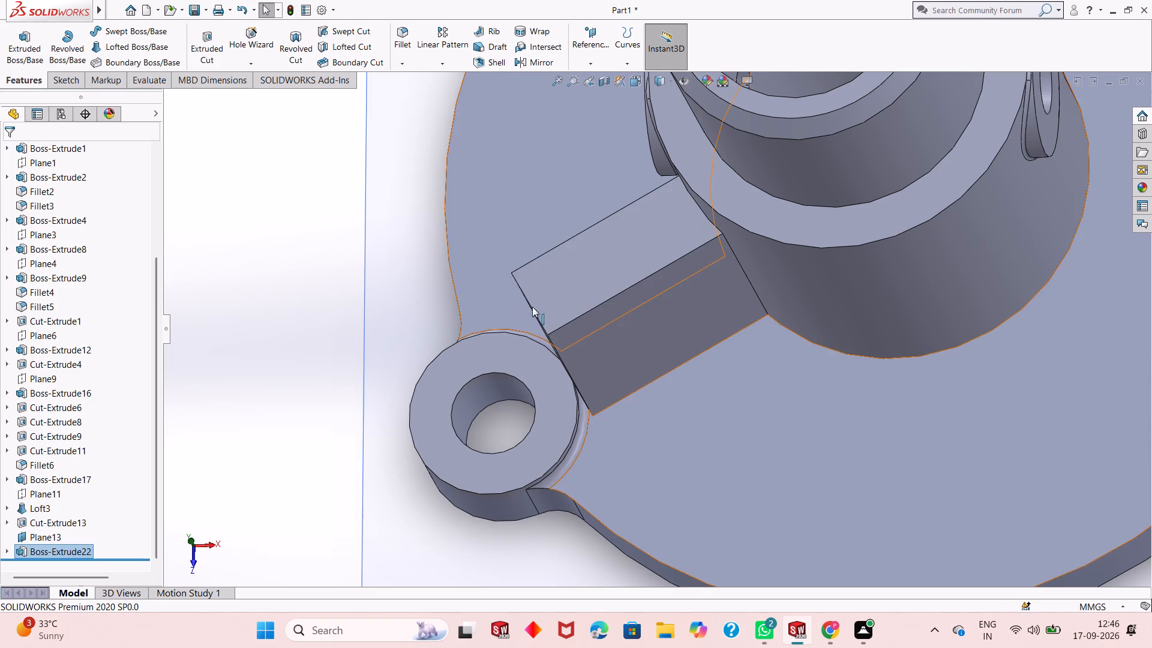
# Sketch a closed triangle on the rib block's long side face, joining its top corner at the cylinder, bottom corner at the lug and outer top corner.
pyautogui.scroll(1, 581, 320)
pyautogui.moveTo(581, 321); pyautogui.dragTo(605, 206, button='middle')
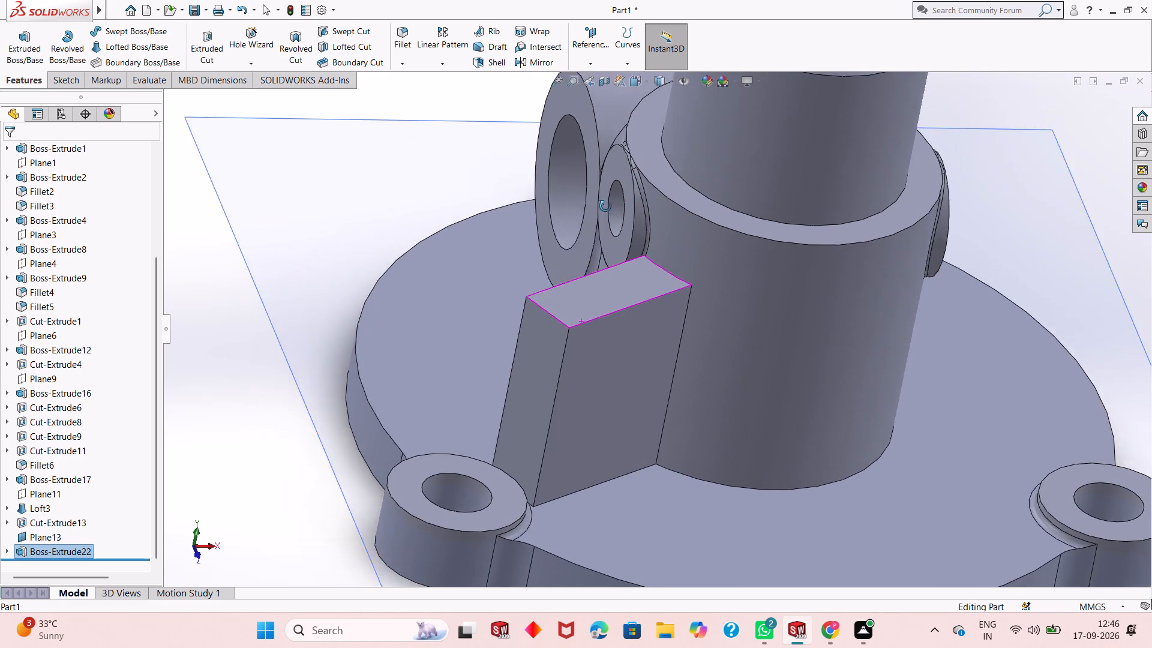
pyautogui.moveTo(605, 206); pyautogui.dragTo(587, 212, button='middle')
pyautogui.moveTo(629, 293); pyautogui.dragTo(712, 280, button='middle')
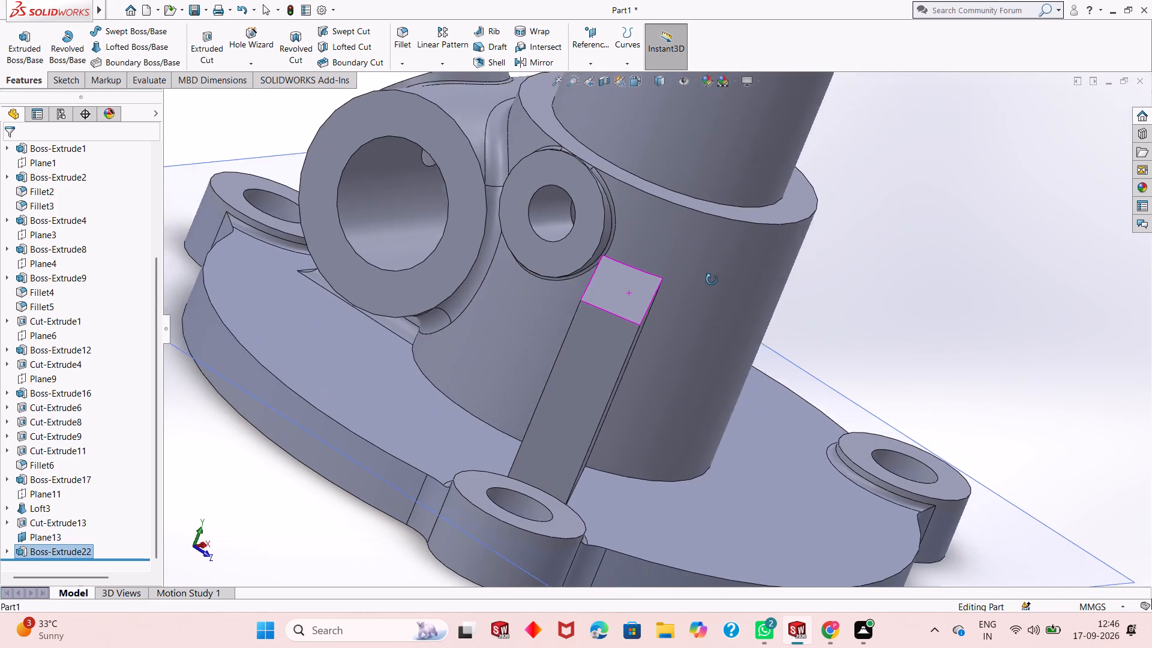
pyautogui.moveTo(712, 280); pyautogui.dragTo(623, 292, button='middle')
pyautogui.click(642, 385)
pyautogui.click(689, 347)
pyautogui.press('Escape')
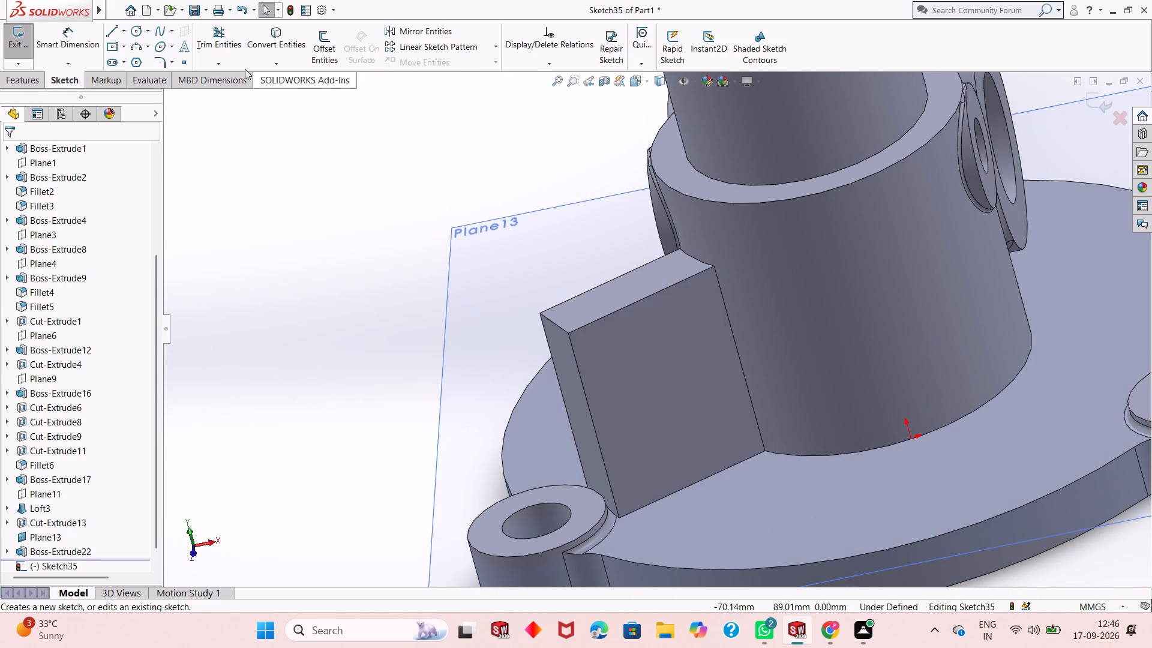
pyautogui.press('Escape')
pyautogui.click(115, 29)
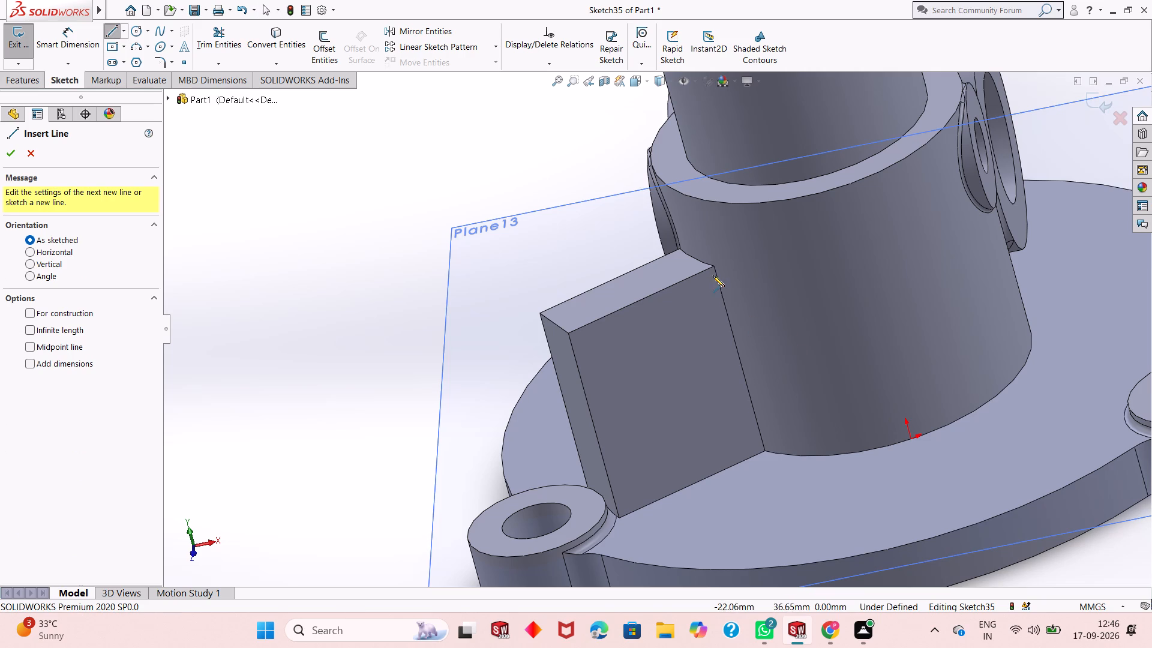
pyautogui.click(713, 267)
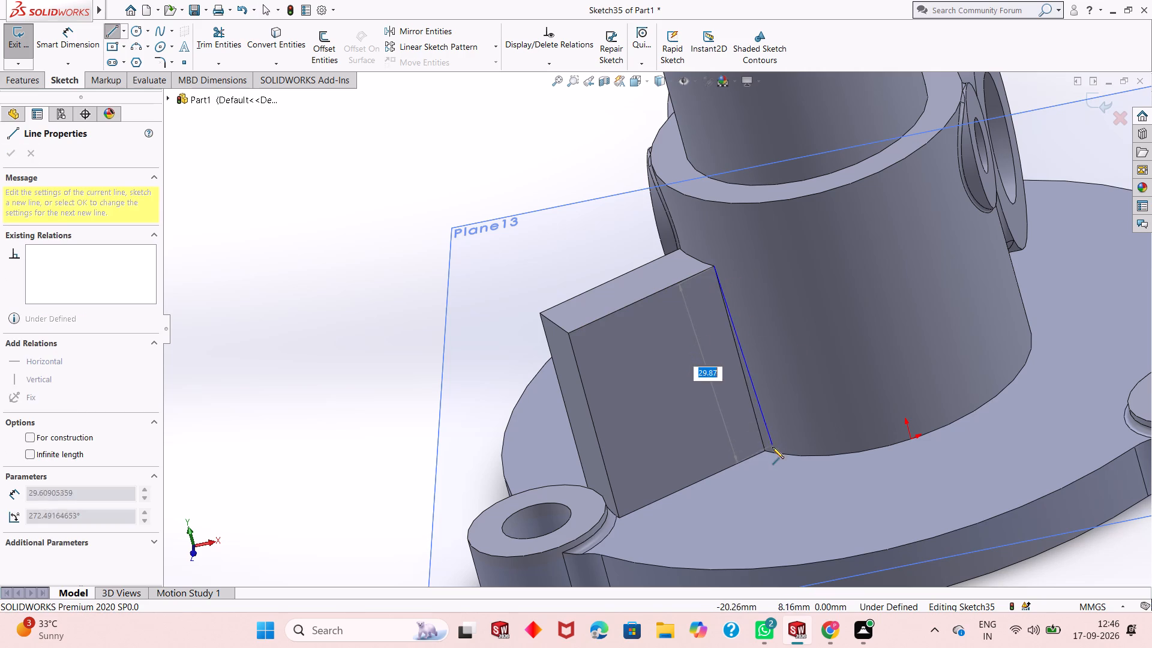
pyautogui.click(619, 517)
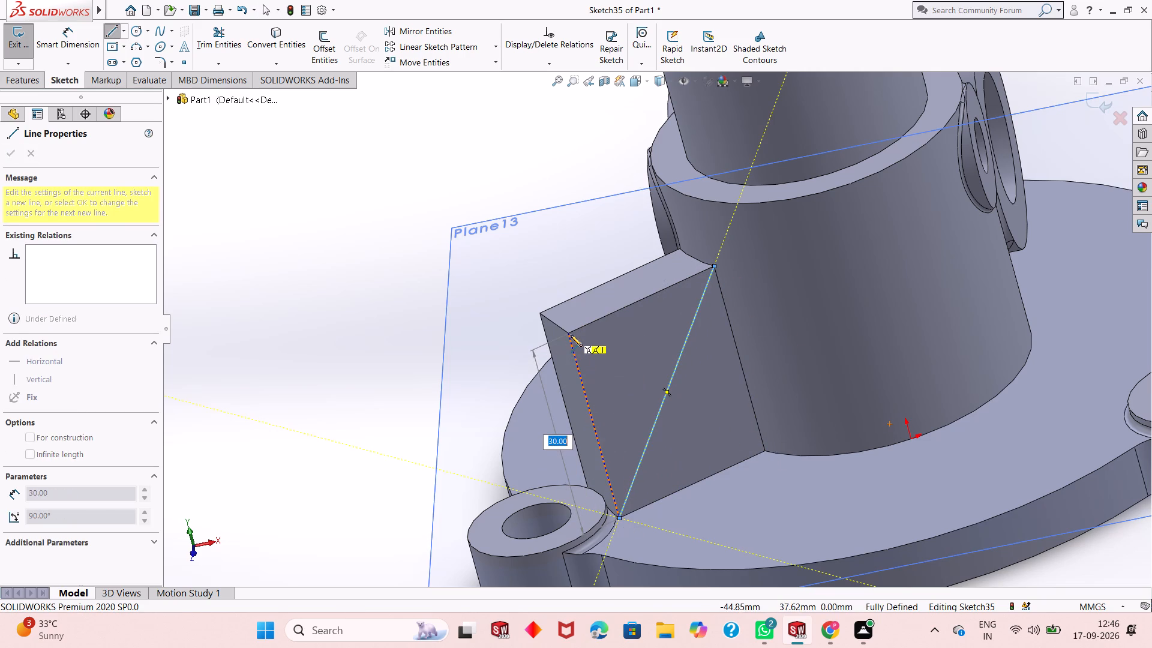
pyautogui.click(569, 332)
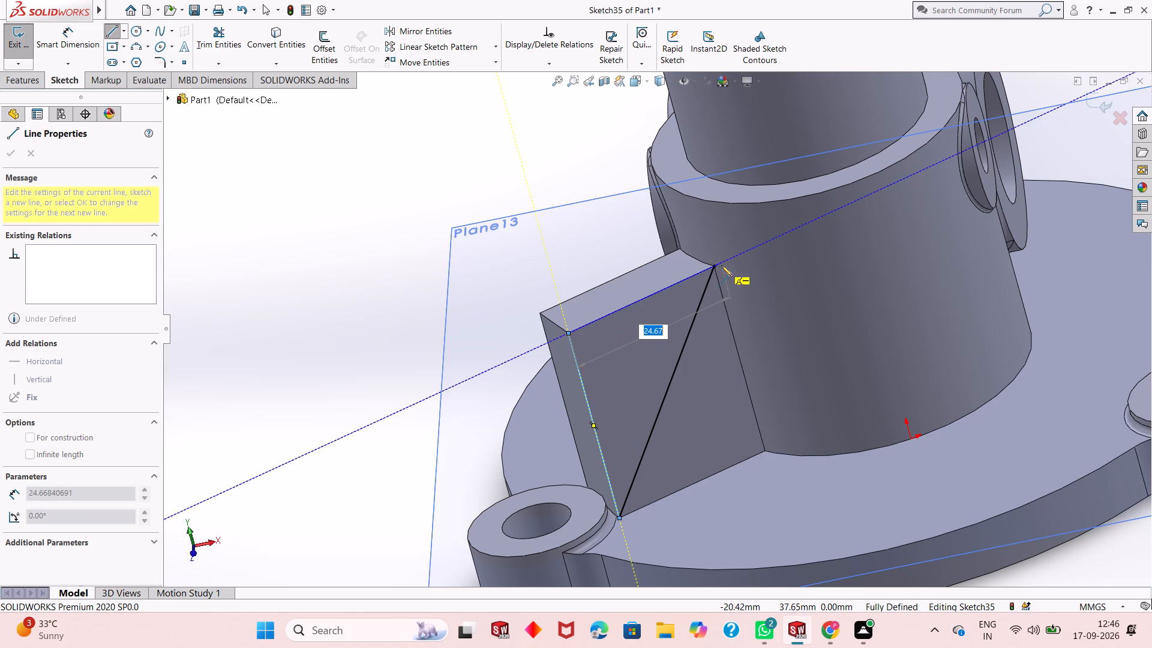
pyautogui.click(716, 265)
pyautogui.press('Escape')
pyautogui.press('Escape')
pyautogui.press('Escape')
pyautogui.press('Escape')
pyautogui.press('Escape')
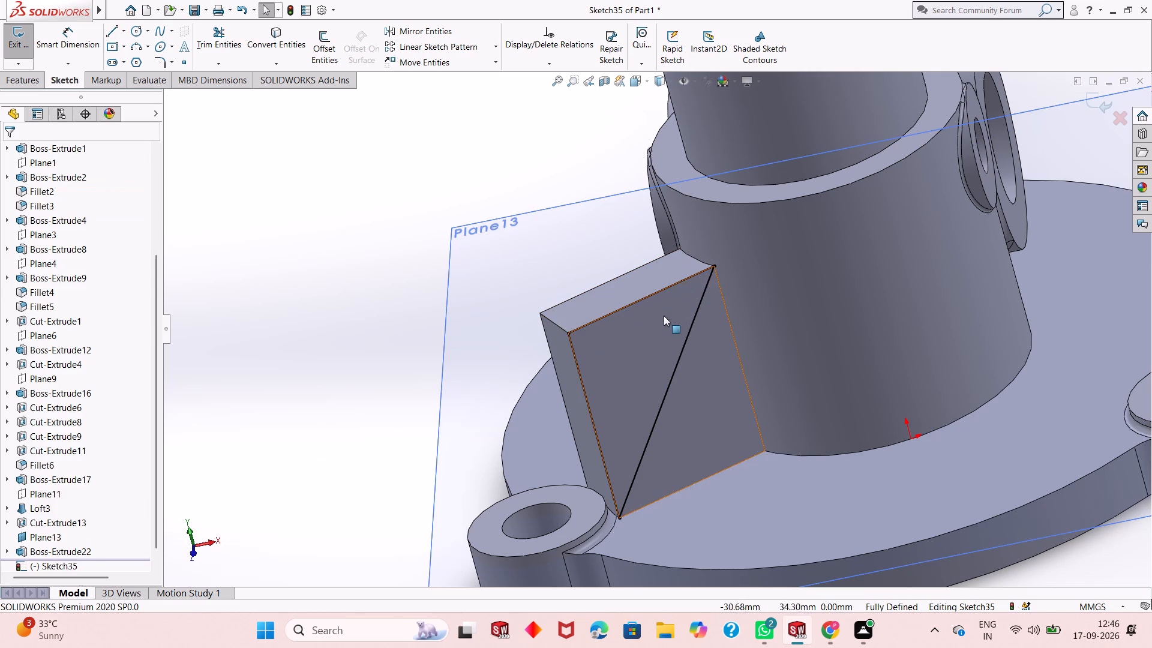
# Cut-extrude the triangle through the rib block with a blind depth of 9 mm.
pyautogui.click(17, 83)
pyautogui.click(220, 46)
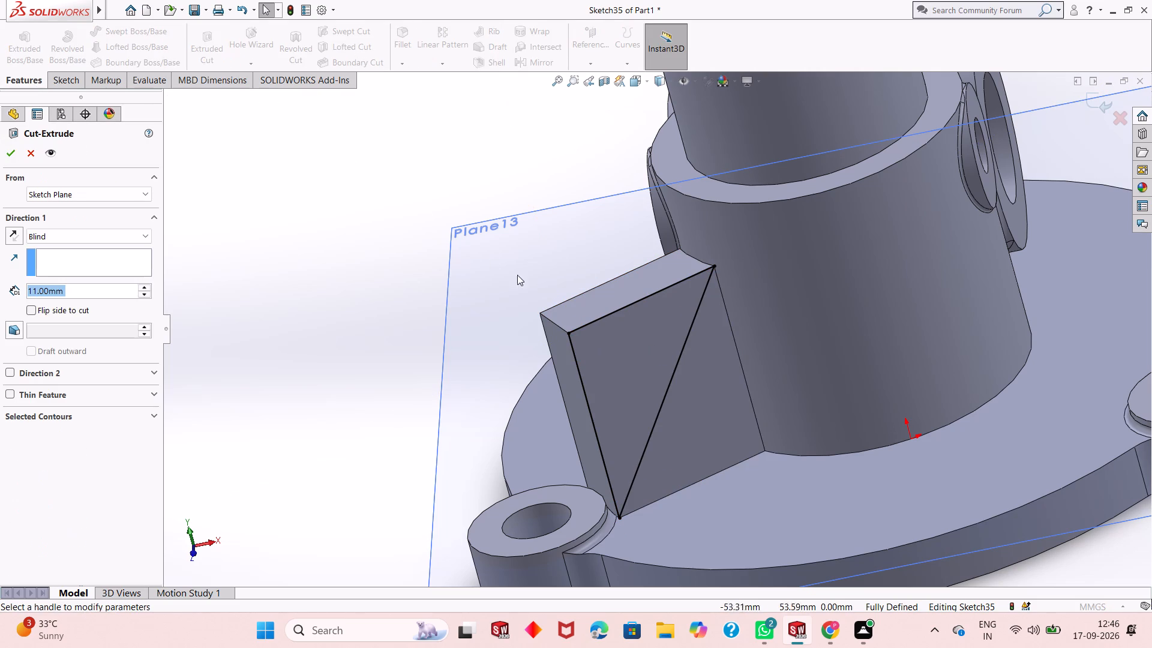
pyautogui.moveTo(581, 295); pyautogui.dragTo(670, 304, button='middle')
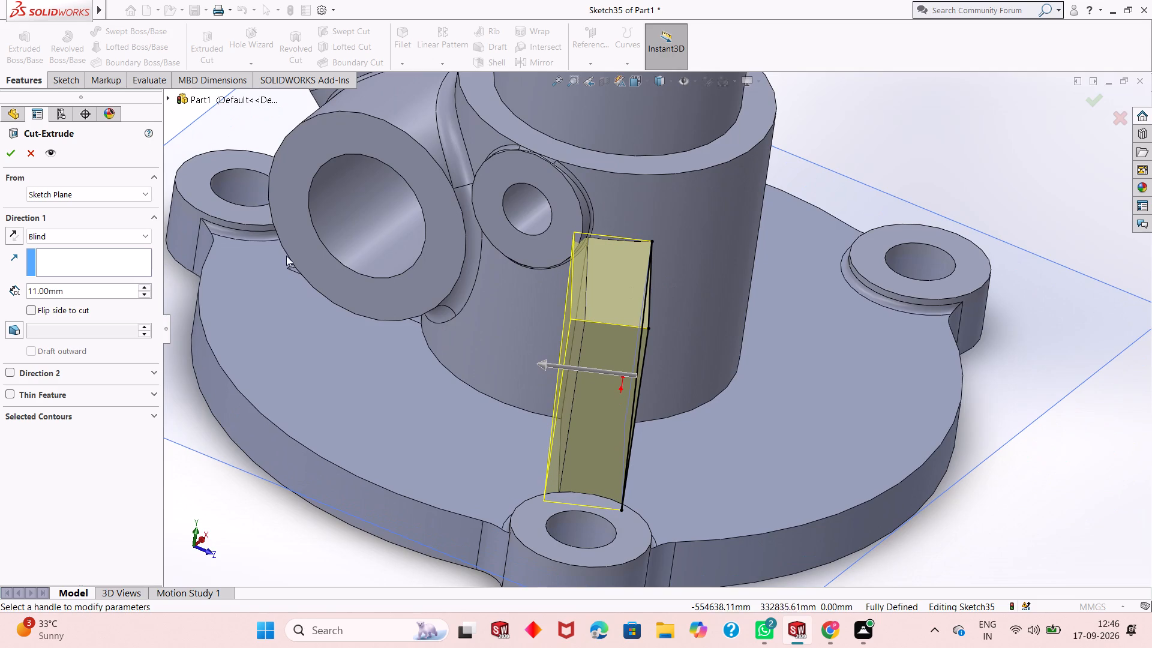
pyautogui.doubleClick(96, 288)
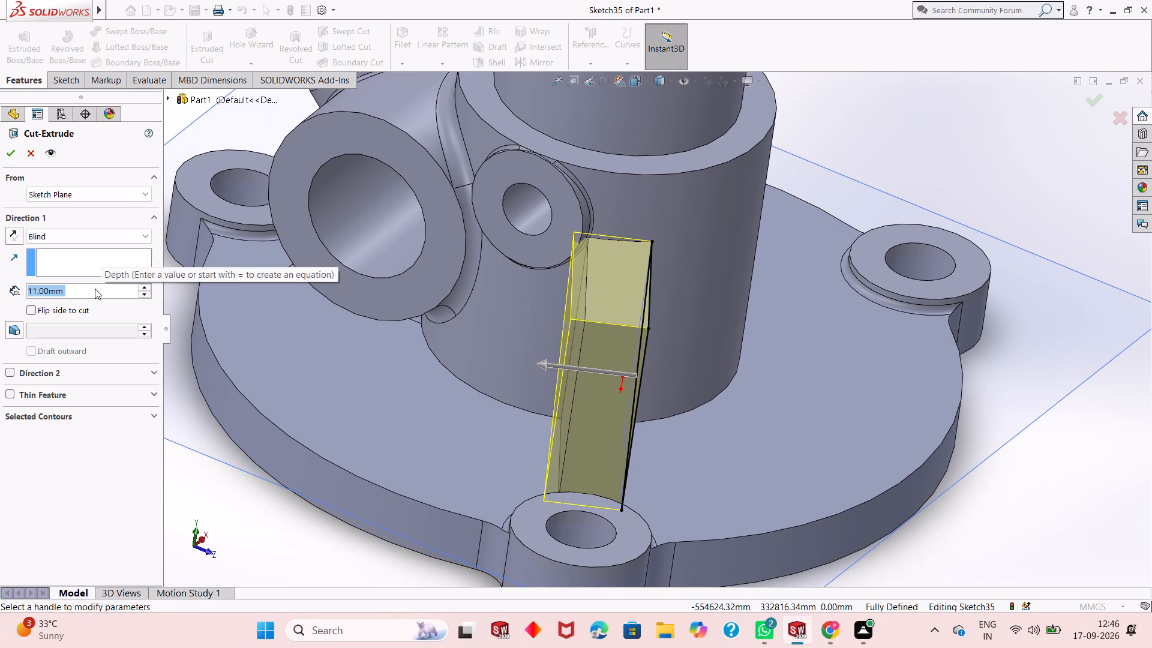
pyautogui.press('8')
pyautogui.press('BackSpace')
pyautogui.press('9')
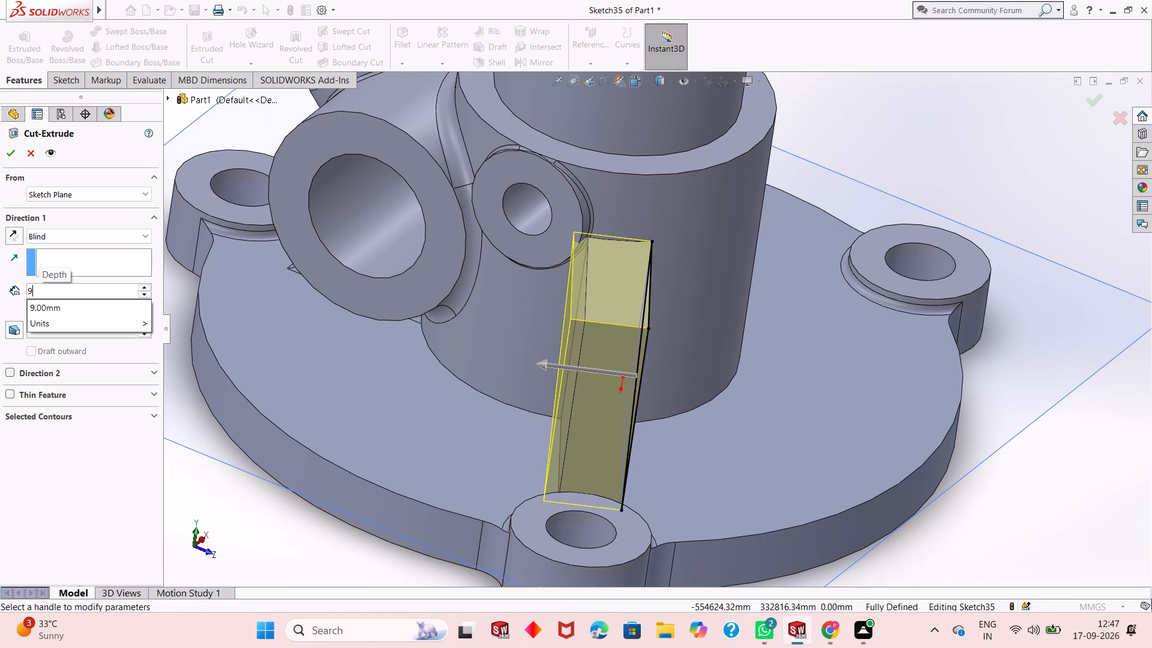
pyautogui.press('Return')
pyautogui.click(11, 154)
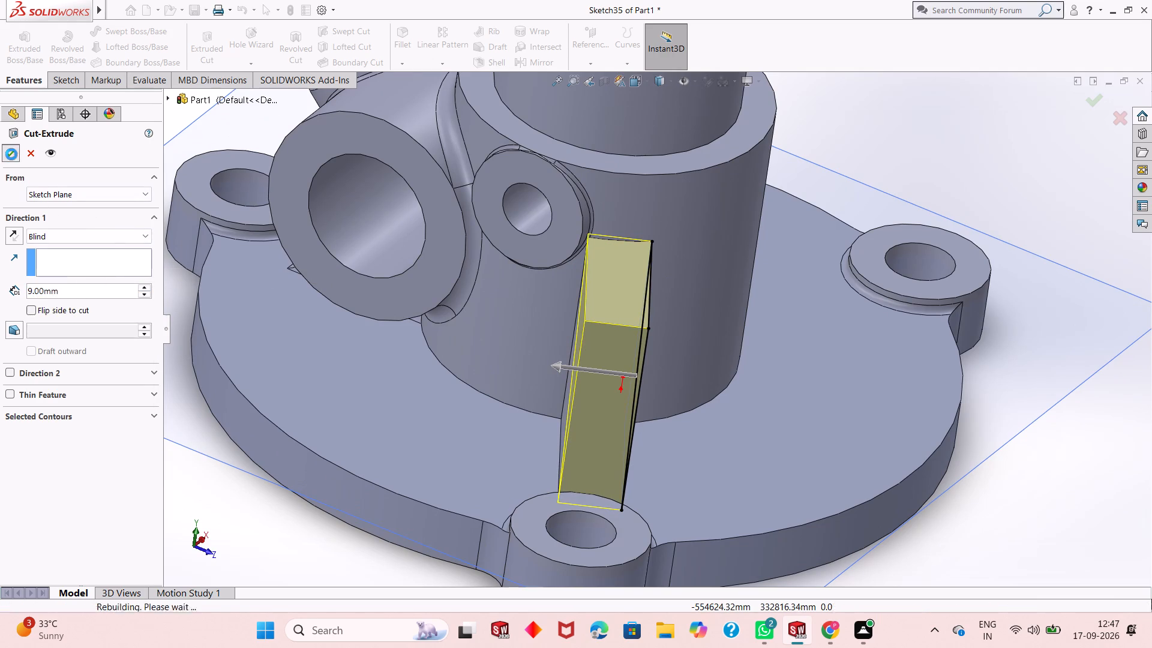
pyautogui.press('Escape')
# Examine the gusset from several angles, checking how its top corner meets the small bored boss and its foot meets the lug.
pyautogui.moveTo(620, 449); pyautogui.dragTo(617, 393, button='middle')
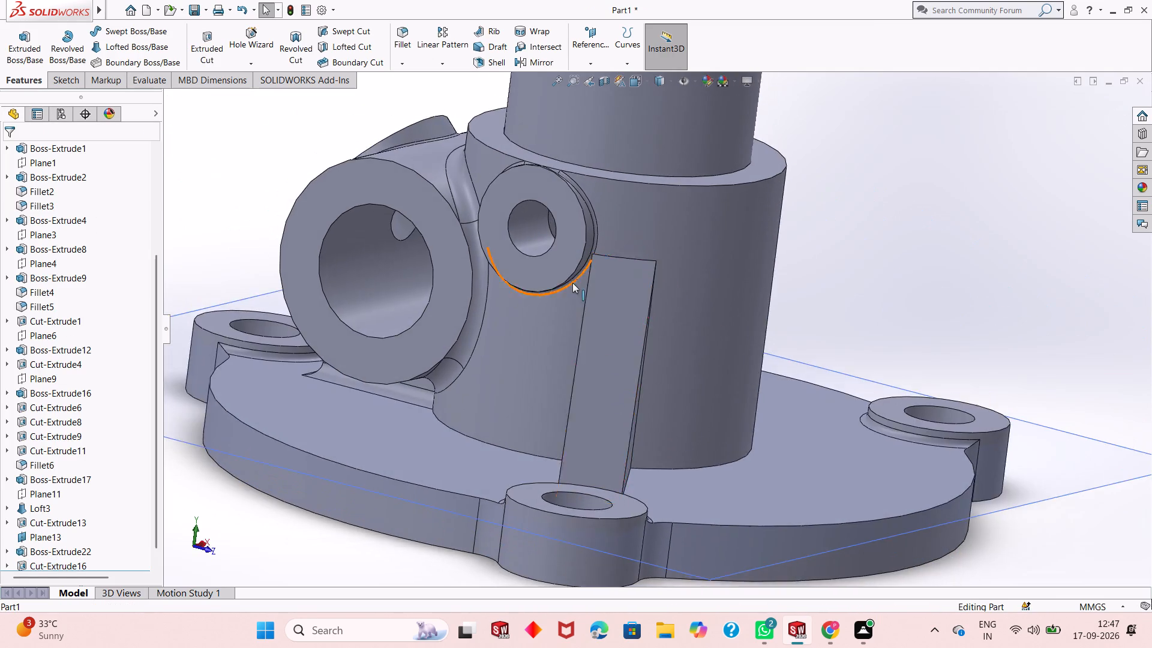
pyautogui.scroll(-4, 572, 283)
pyautogui.moveTo(680, 342); pyautogui.dragTo(711, 338, button='middle')
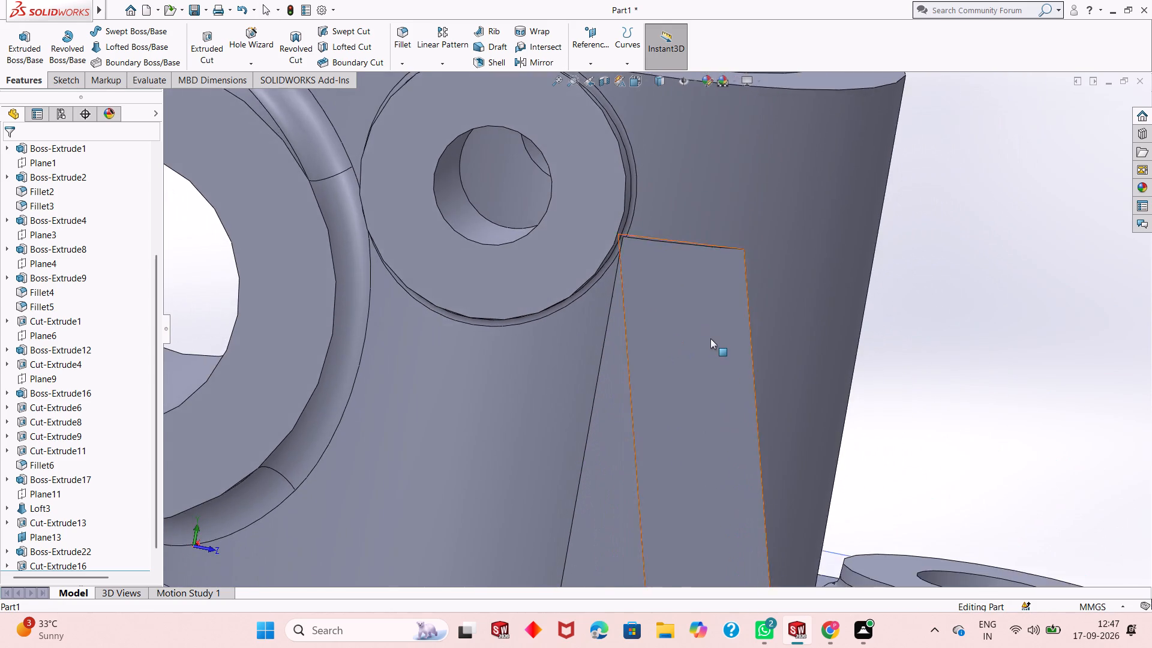
pyautogui.scroll(5, 710, 338)
pyautogui.moveTo(695, 376); pyautogui.dragTo(685, 431, button='middle')
pyautogui.scroll(1, 685, 431)
pyautogui.scroll(-3, 677, 403)
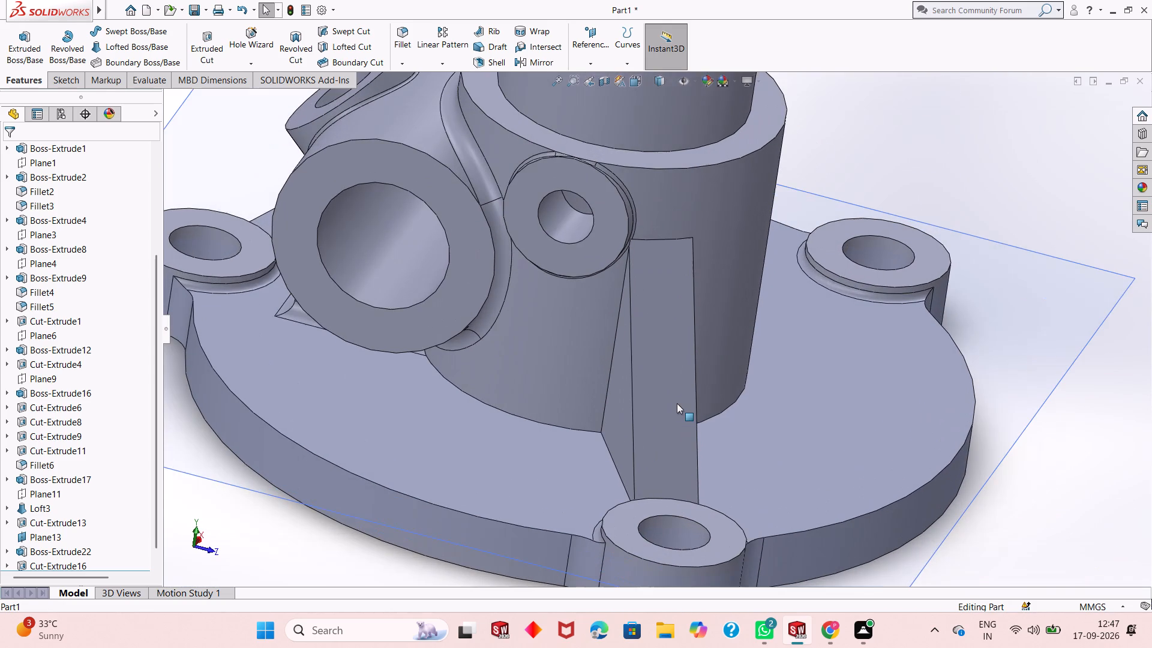
pyautogui.scroll(-3, 645, 286)
pyautogui.scroll(1, 644, 286)
pyautogui.moveTo(644, 286); pyautogui.dragTo(631, 285, button='middle')
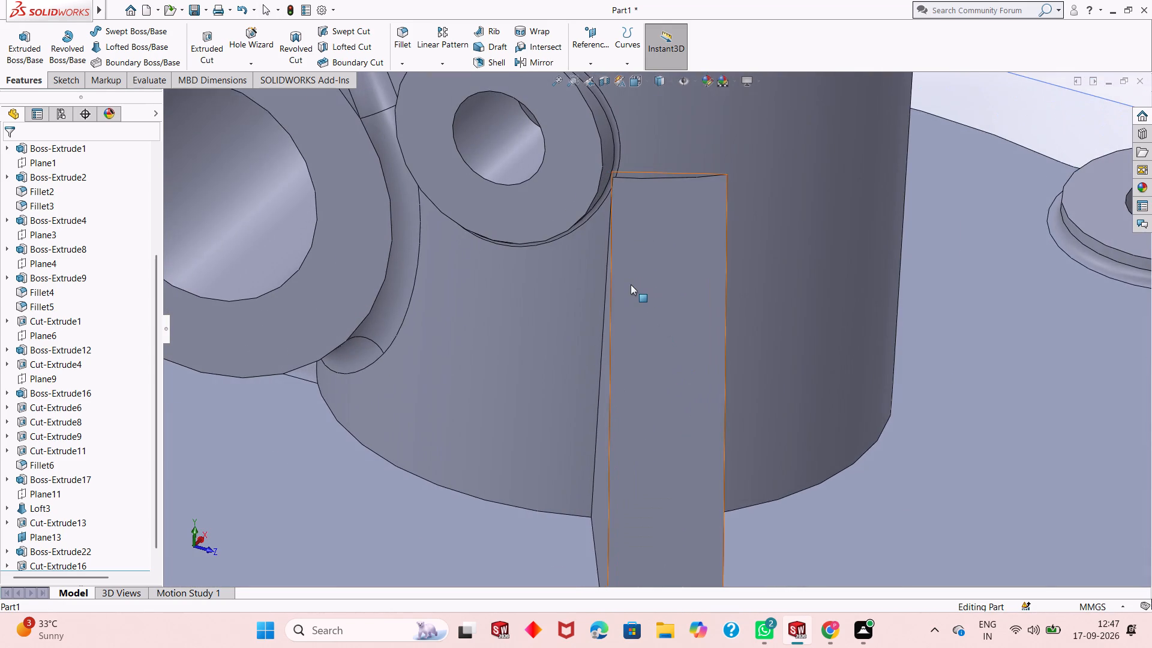
pyautogui.scroll(-3, 631, 284)
pyautogui.press('Escape')
pyautogui.press('Escape')
pyautogui.scroll(7, 631, 284)
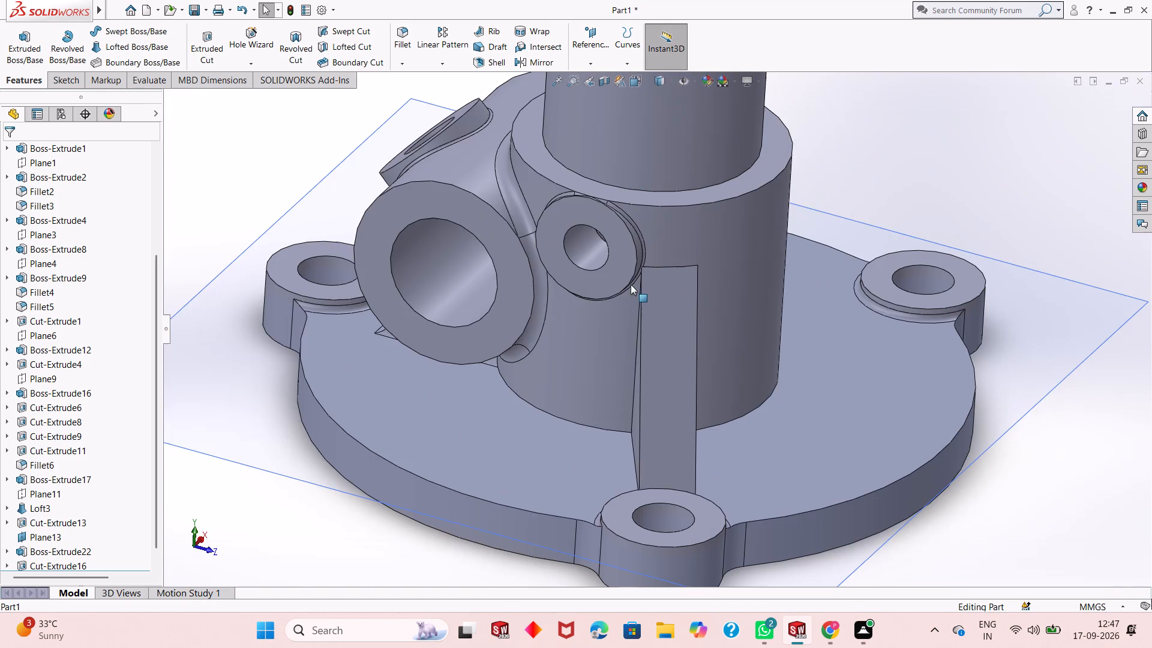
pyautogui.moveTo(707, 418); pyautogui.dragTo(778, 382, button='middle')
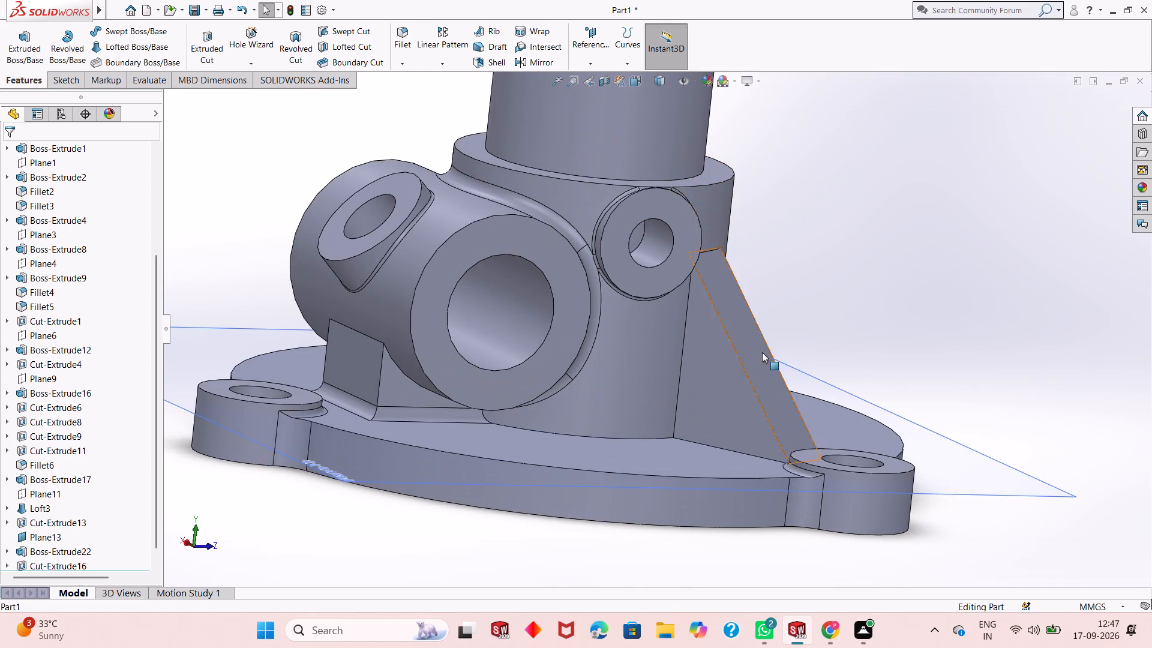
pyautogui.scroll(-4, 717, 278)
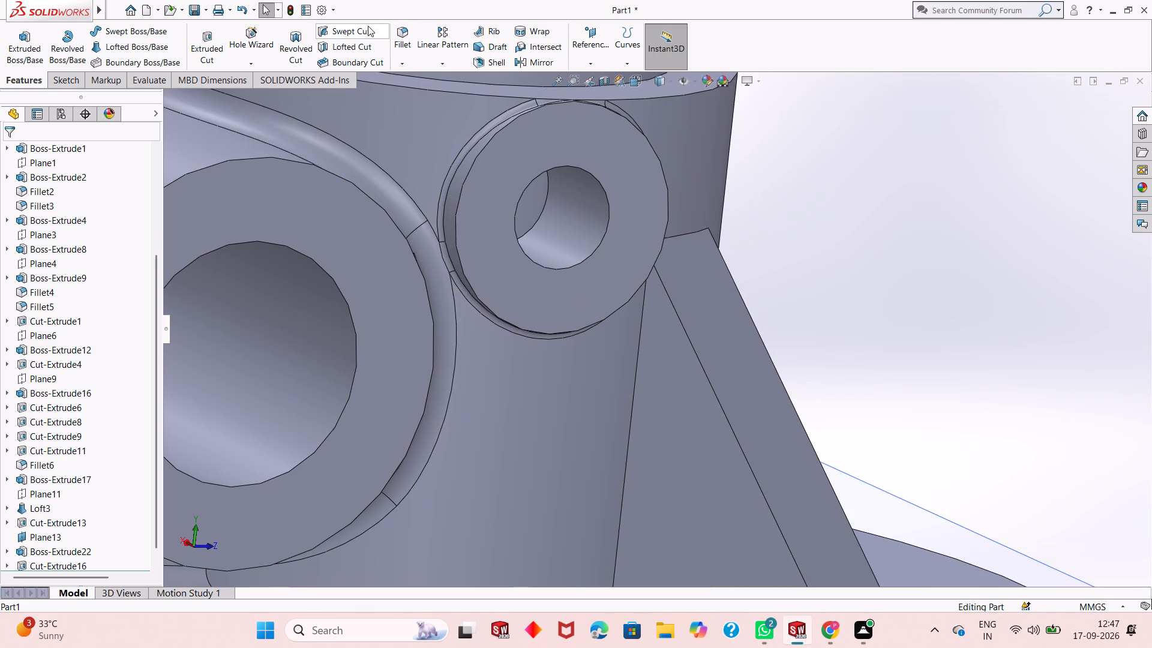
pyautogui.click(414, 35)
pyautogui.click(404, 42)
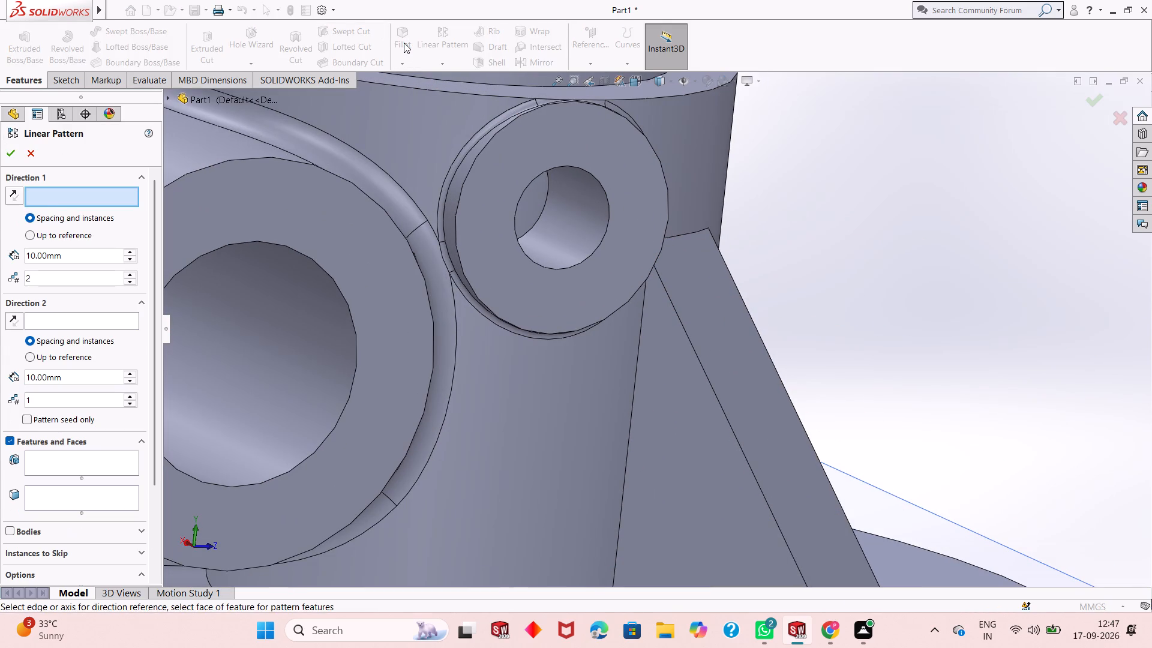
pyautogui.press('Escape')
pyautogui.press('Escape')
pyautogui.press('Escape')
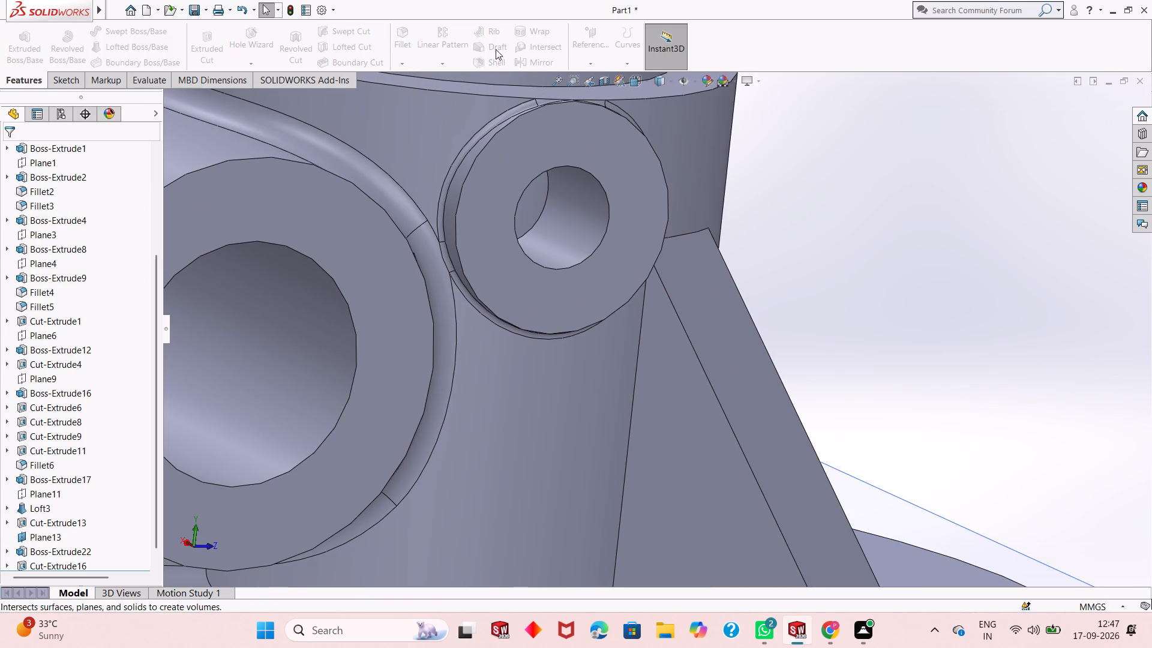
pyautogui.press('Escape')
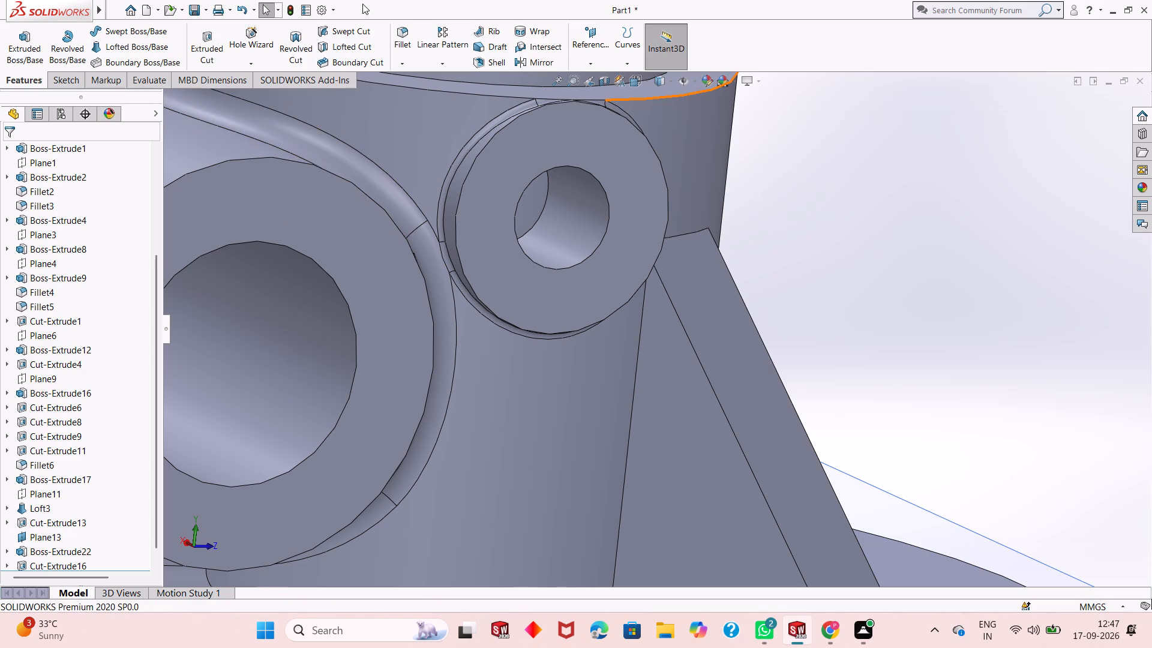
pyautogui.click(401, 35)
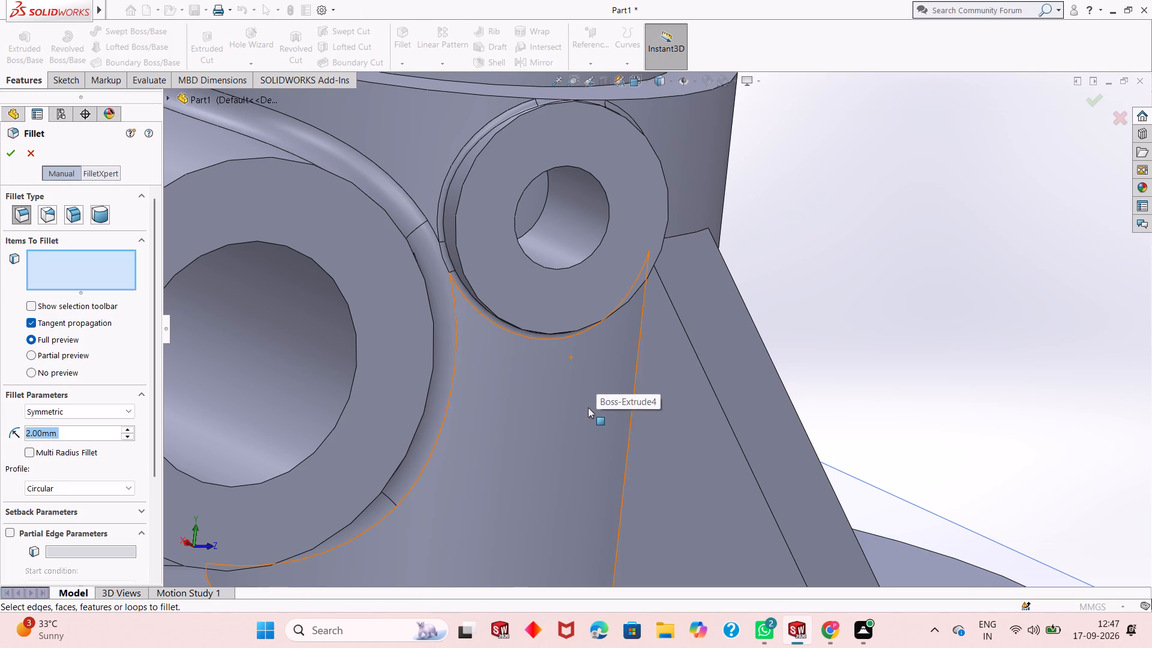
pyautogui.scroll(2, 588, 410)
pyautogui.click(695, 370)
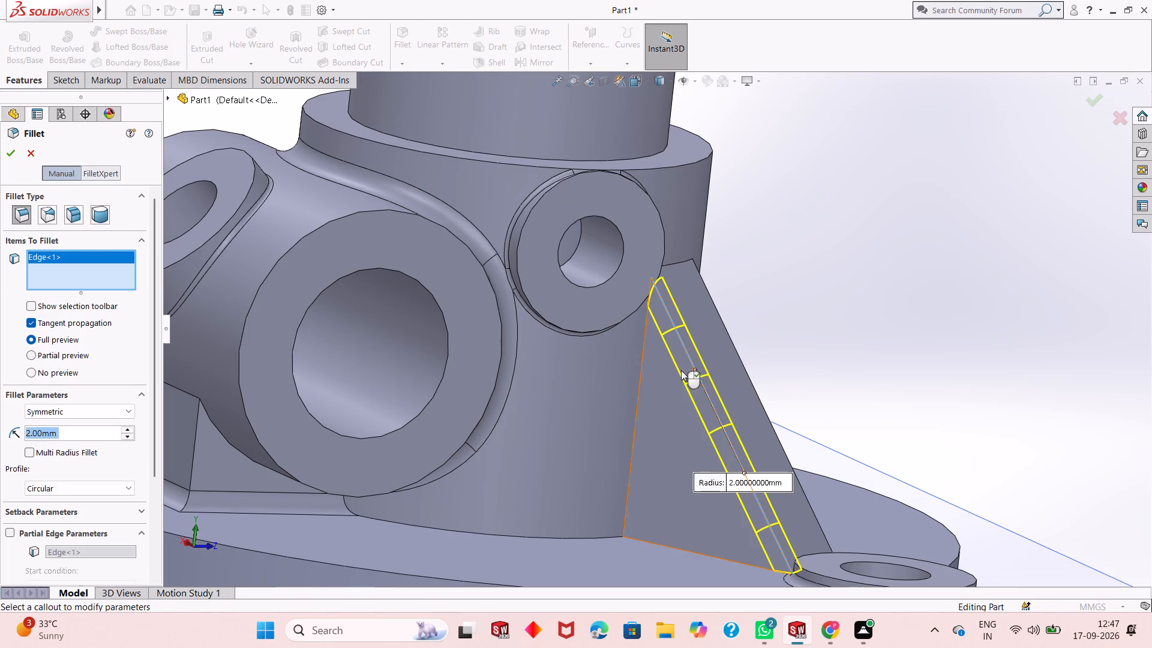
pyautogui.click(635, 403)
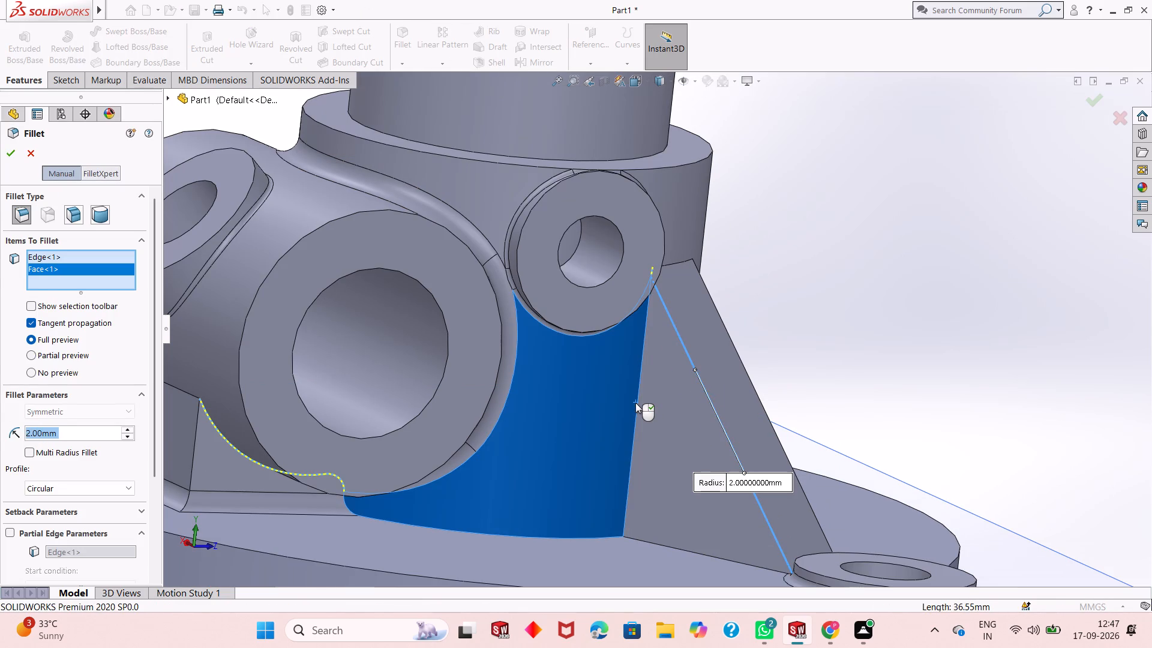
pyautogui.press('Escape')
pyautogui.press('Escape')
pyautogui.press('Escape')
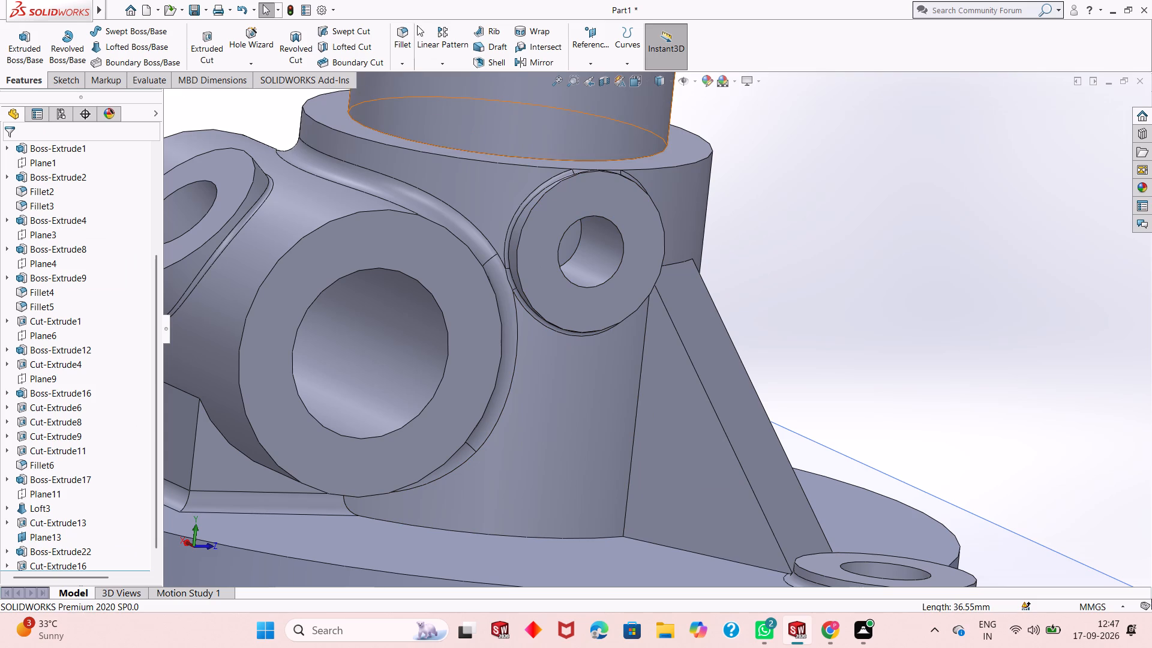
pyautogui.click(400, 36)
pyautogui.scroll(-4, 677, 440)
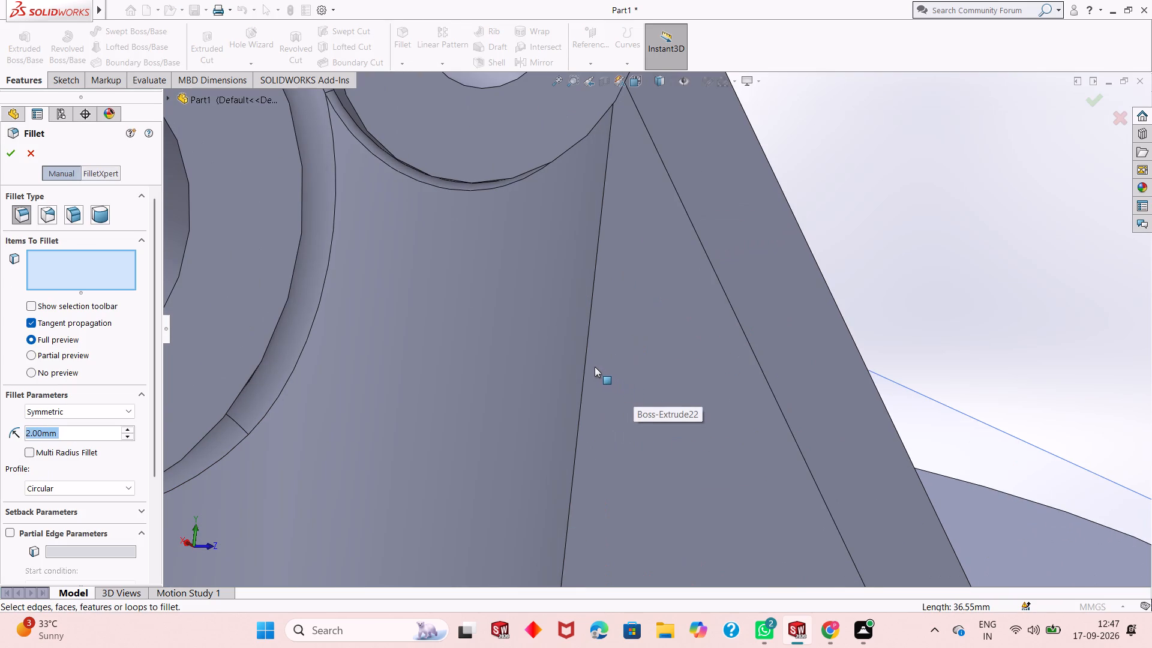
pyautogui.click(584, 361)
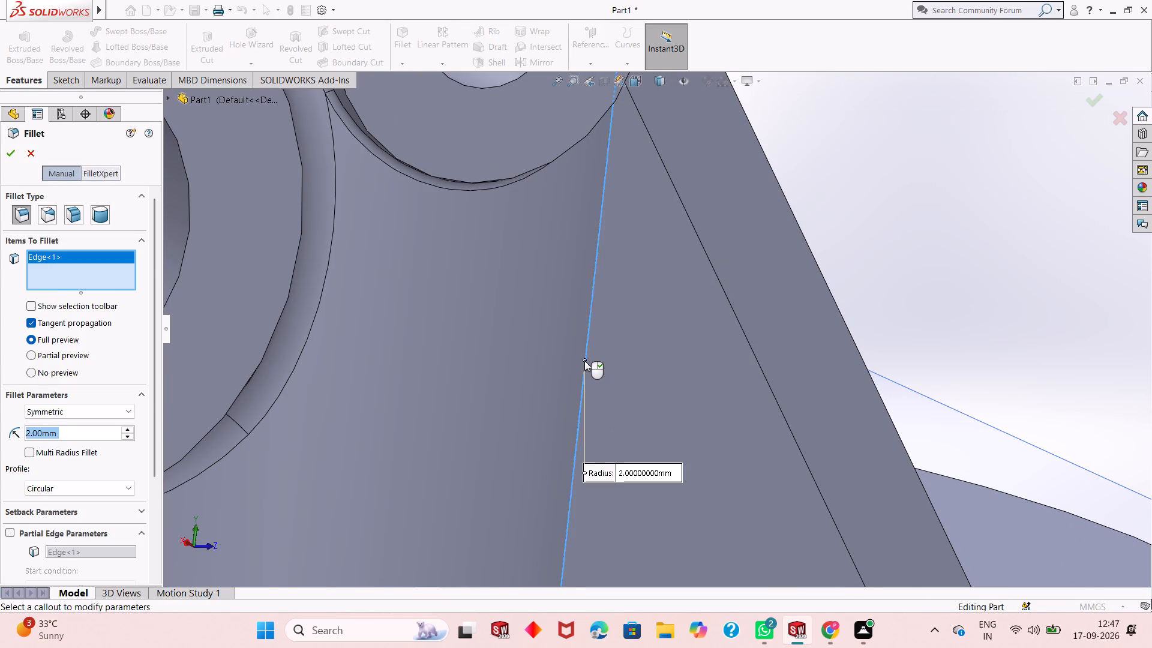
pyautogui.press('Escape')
# Examine the gusset's top corner up close where it meets the small bored boss and the cylinder.
pyautogui.moveTo(627, 239); pyautogui.dragTo(577, 298, button='middle')
pyautogui.scroll(3, 577, 298)
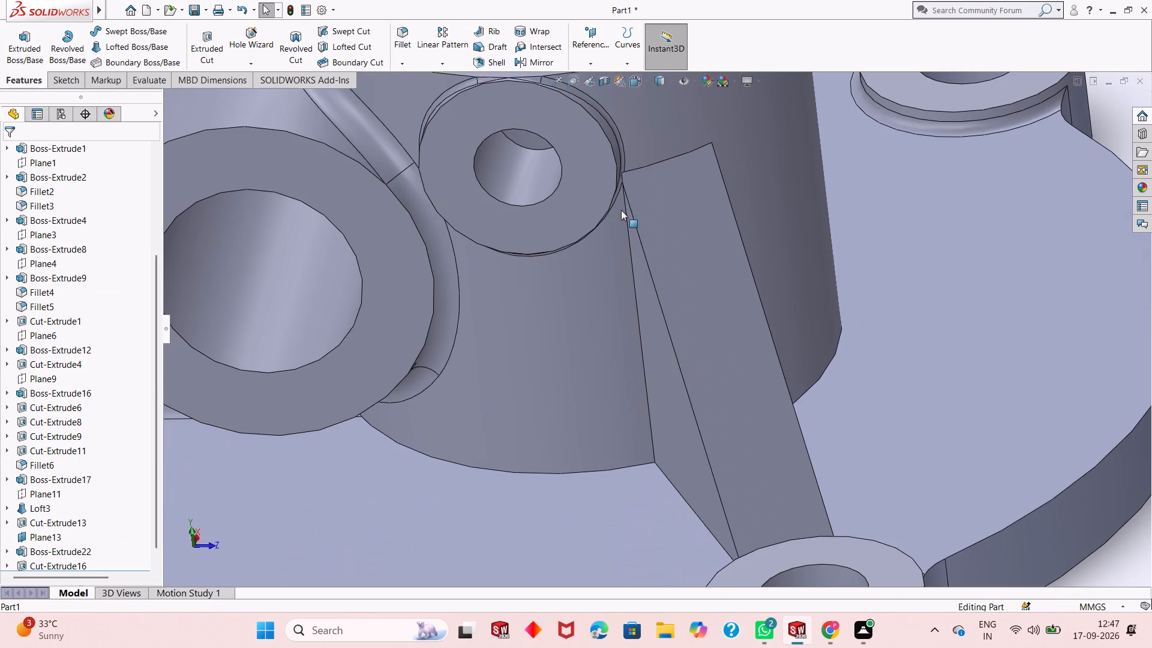
pyautogui.scroll(-5, 631, 190)
pyautogui.scroll(-4, 593, 248)
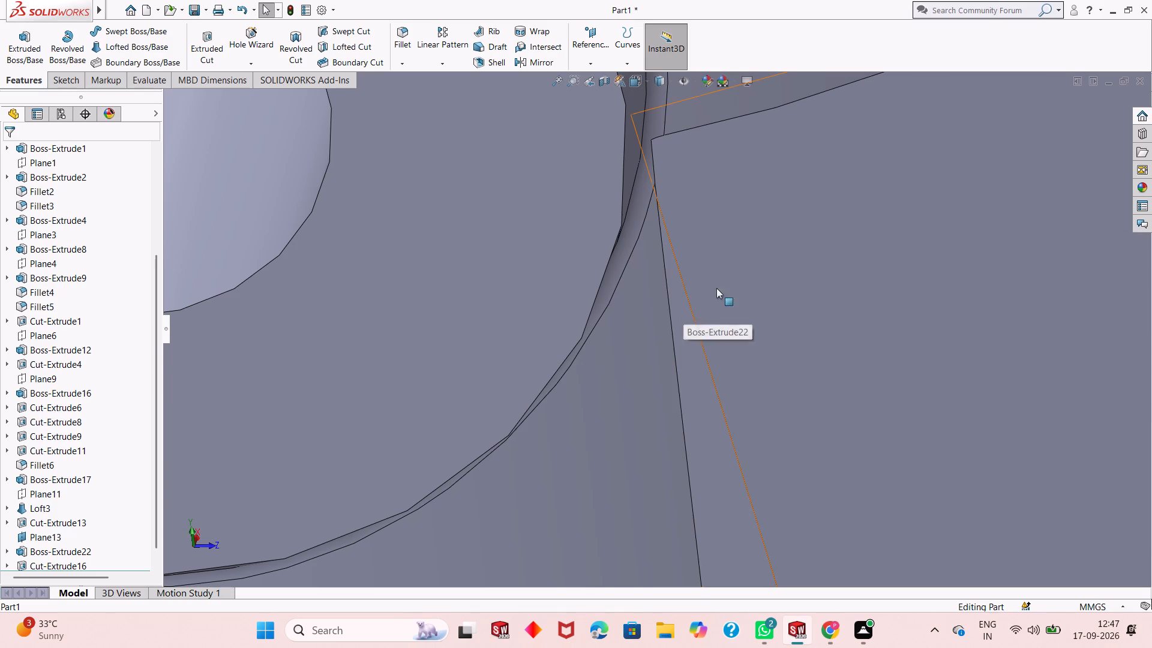
pyautogui.moveTo(761, 305); pyautogui.dragTo(769, 301, button='middle')
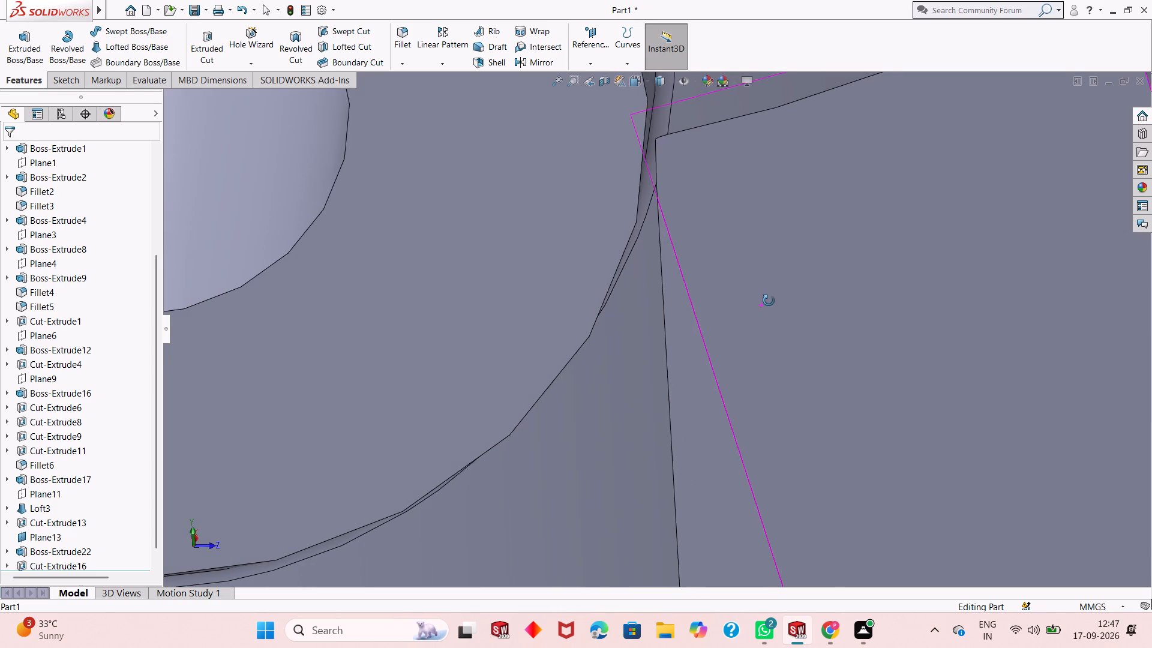
pyautogui.moveTo(769, 301); pyautogui.dragTo(772, 299, button='middle')
pyautogui.moveTo(767, 290); pyautogui.dragTo(746, 293, button='middle')
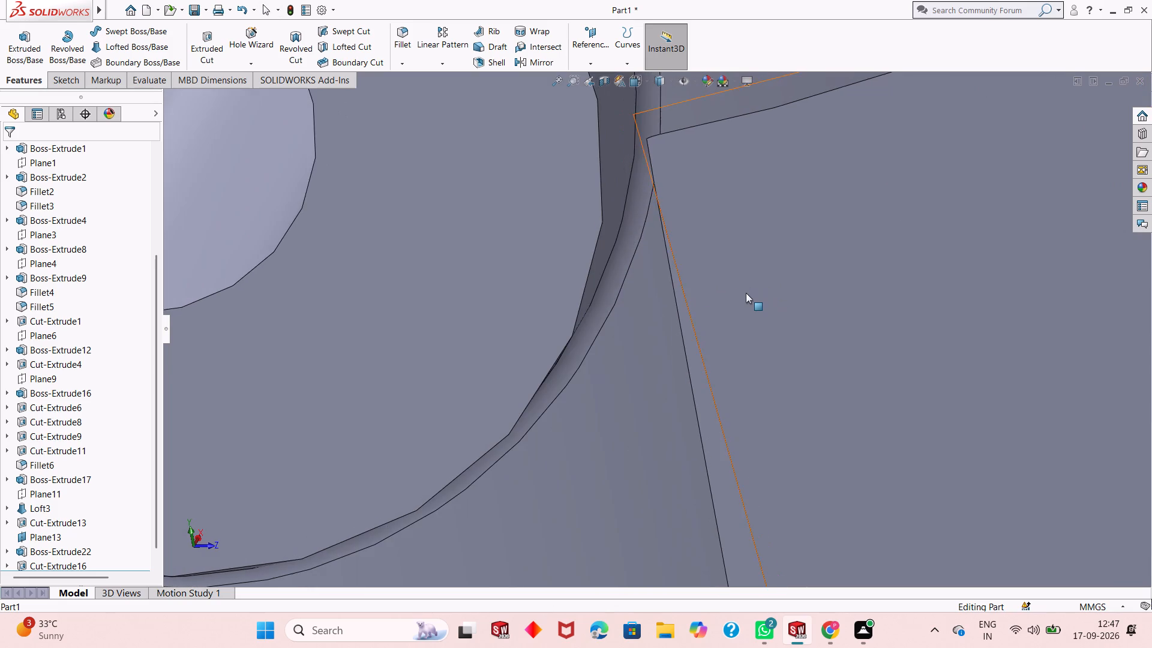
pyautogui.scroll(4, 746, 293)
pyautogui.scroll(3, 726, 353)
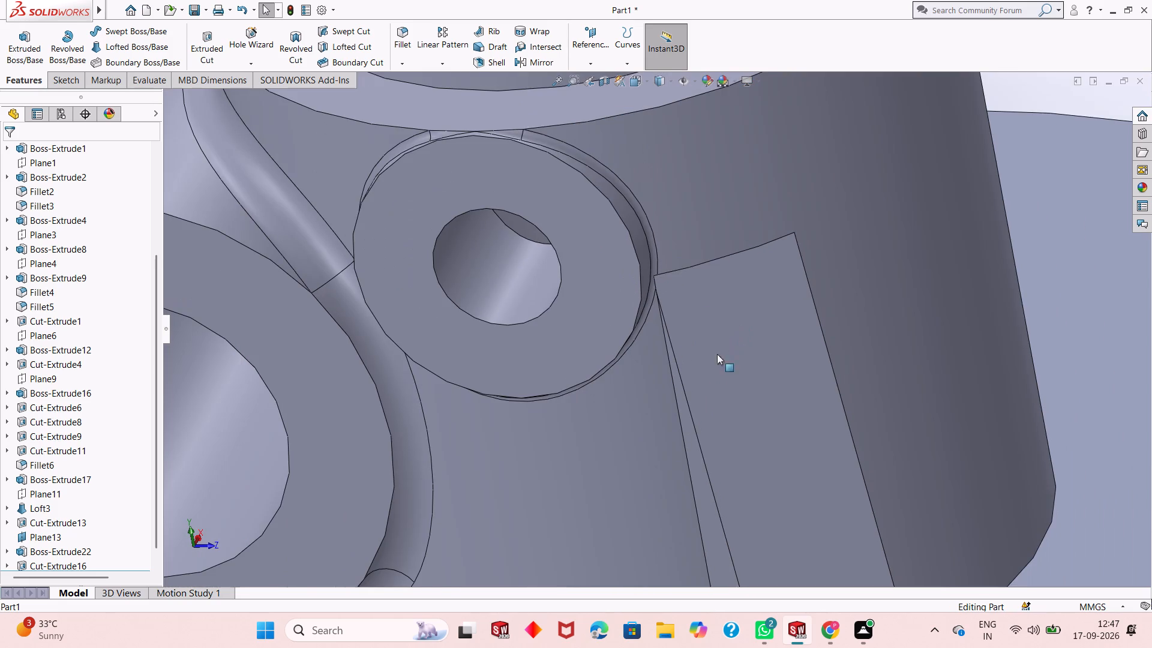
pyautogui.scroll(8, 712, 407)
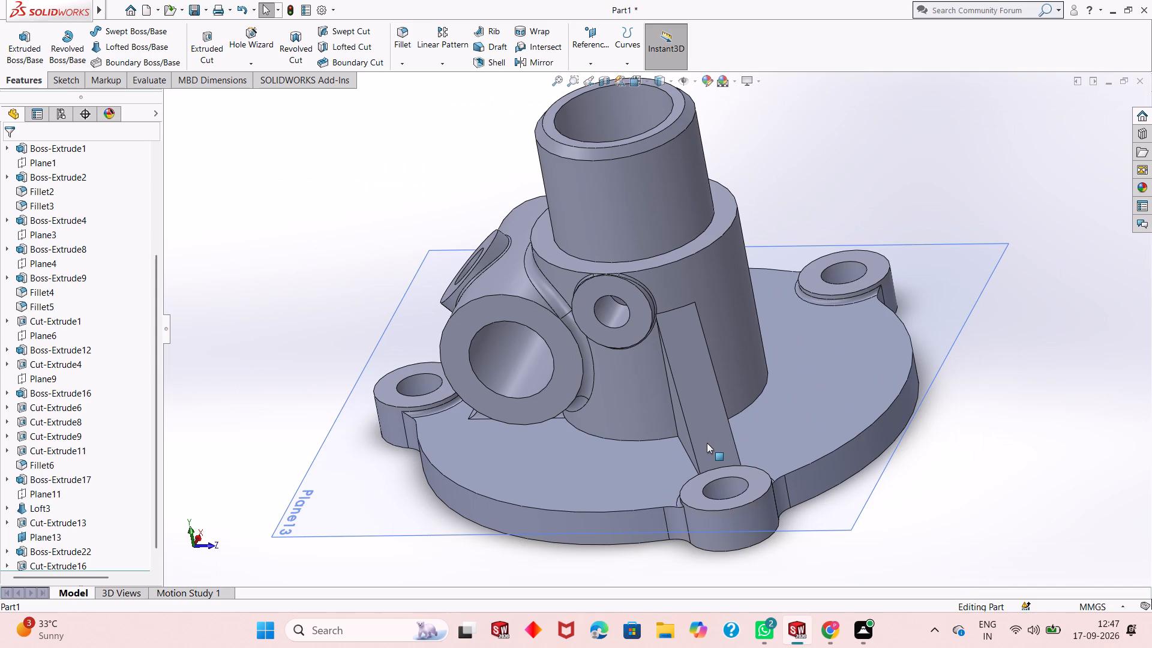
pyautogui.scroll(-3, 71, 536)
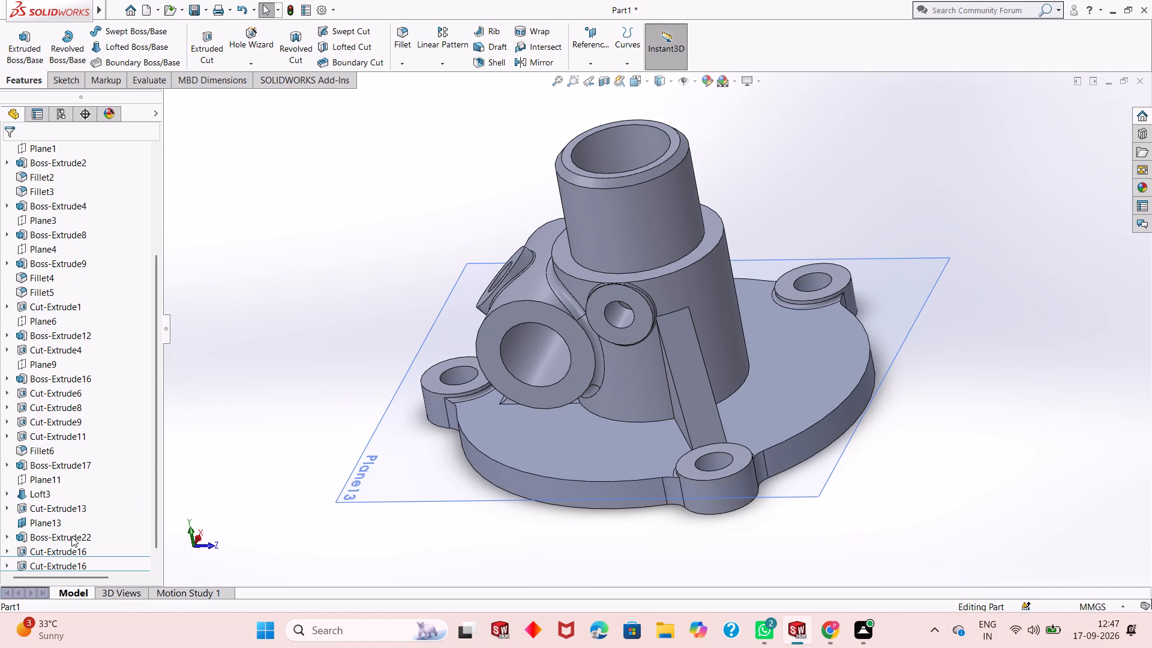
# Edit the rib block's base sketch and set the rectangle's width to 8.8 mm.
pyautogui.click(10, 539)
pyautogui.doubleClick(42, 551)
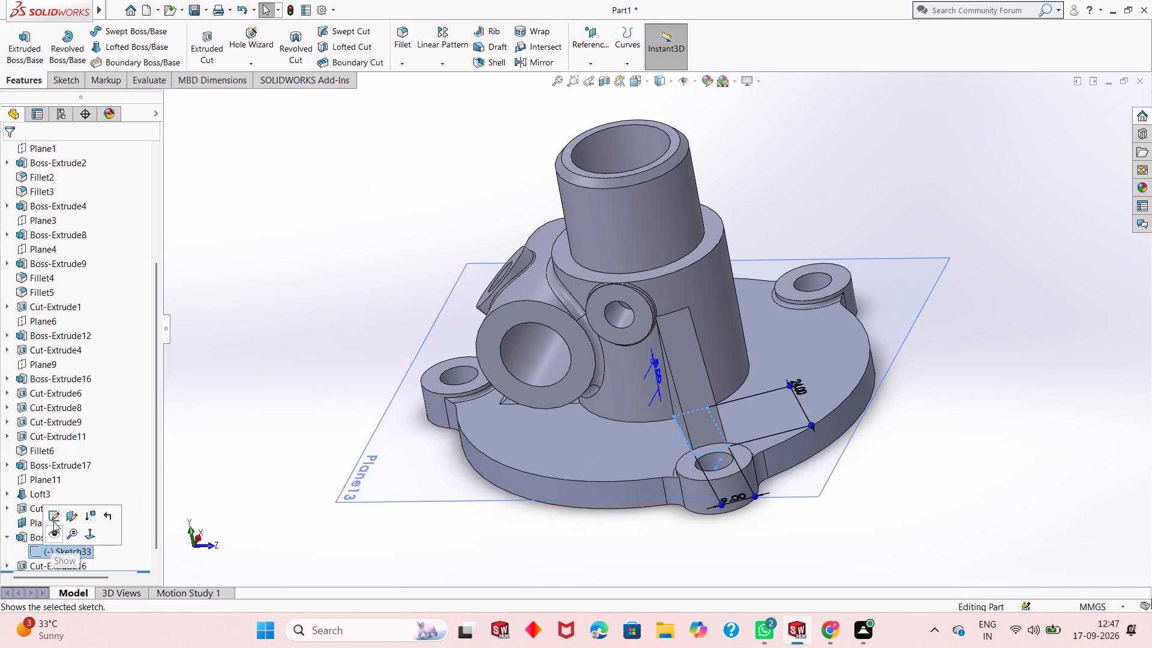
pyautogui.click(53, 521)
pyautogui.moveTo(675, 521); pyautogui.dragTo(682, 559, button='middle')
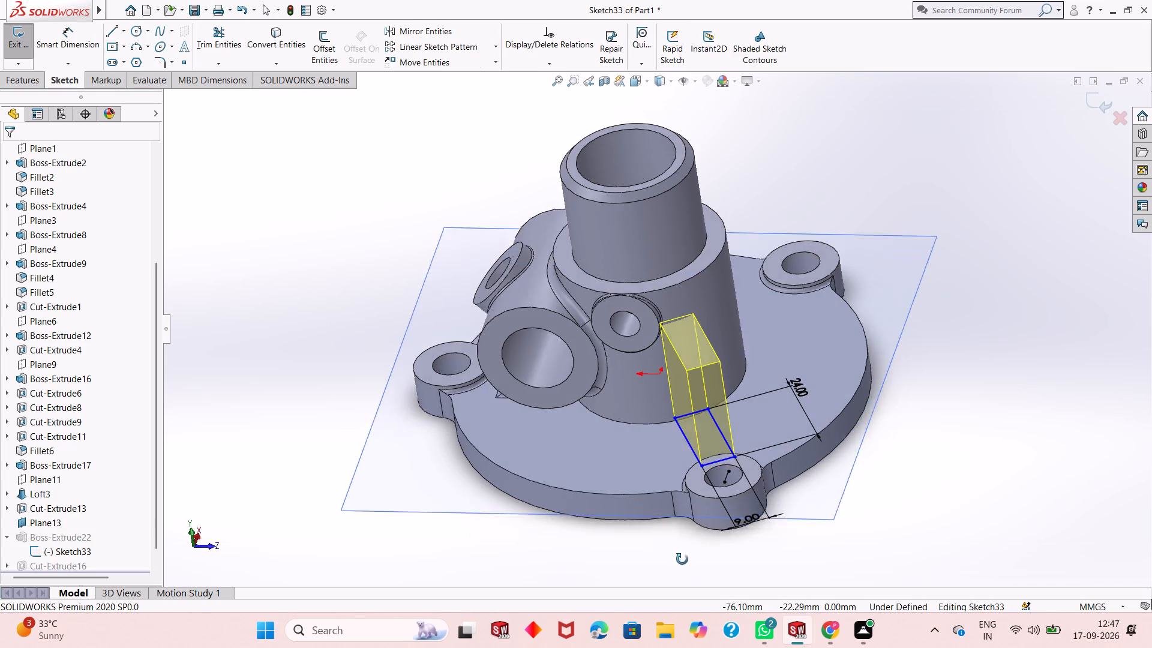
pyautogui.moveTo(682, 559); pyautogui.dragTo(684, 601, button='middle')
pyautogui.doubleClick(748, 566)
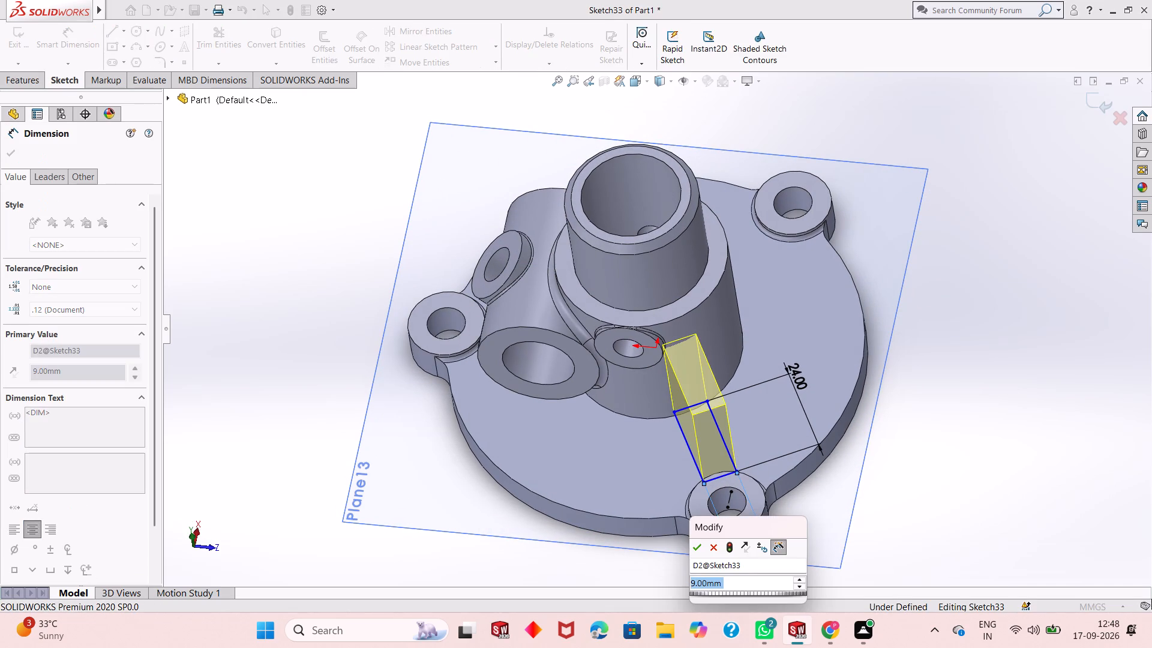
pyautogui.write('8.')
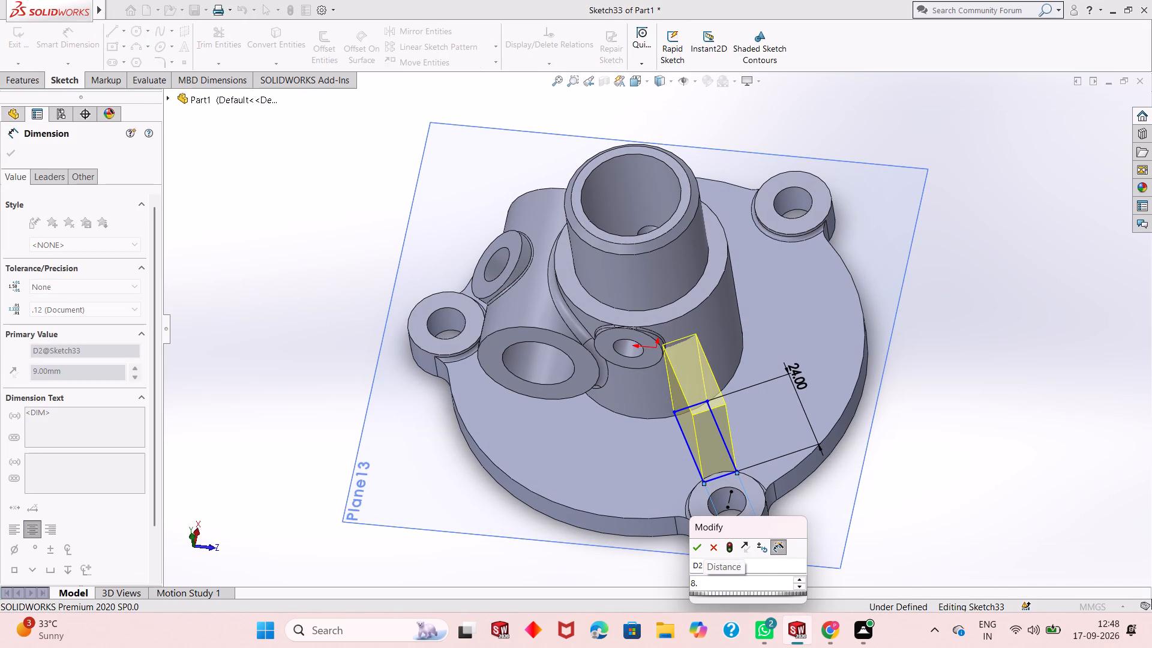
pyautogui.press('8')
pyautogui.press('Return')
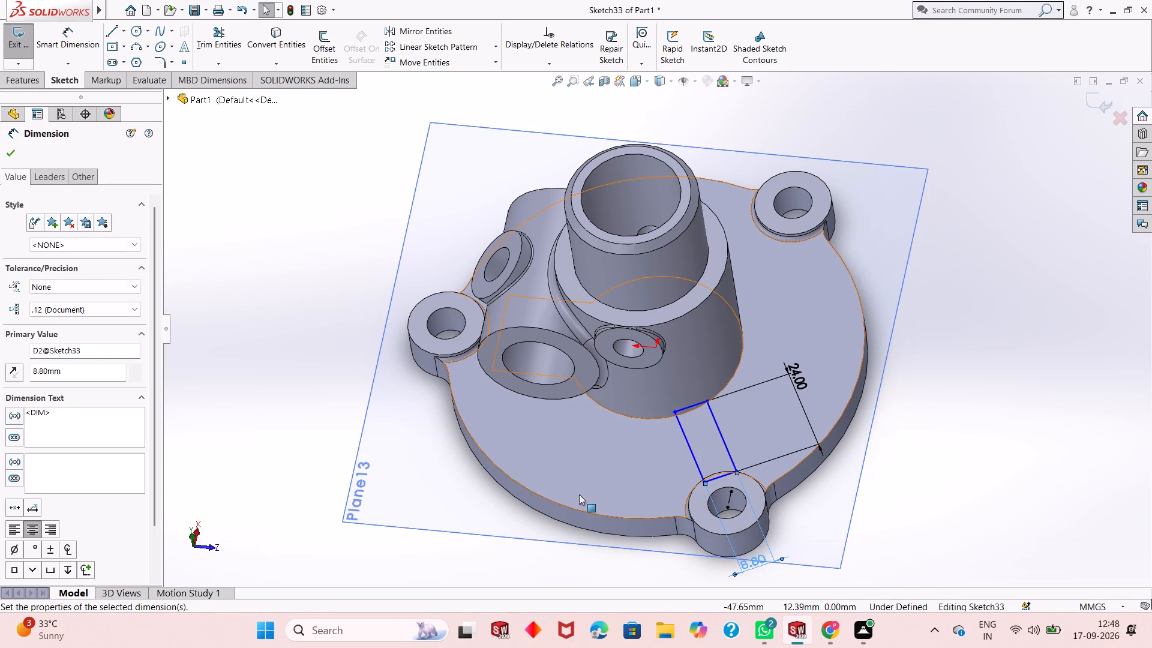
pyautogui.click(14, 154)
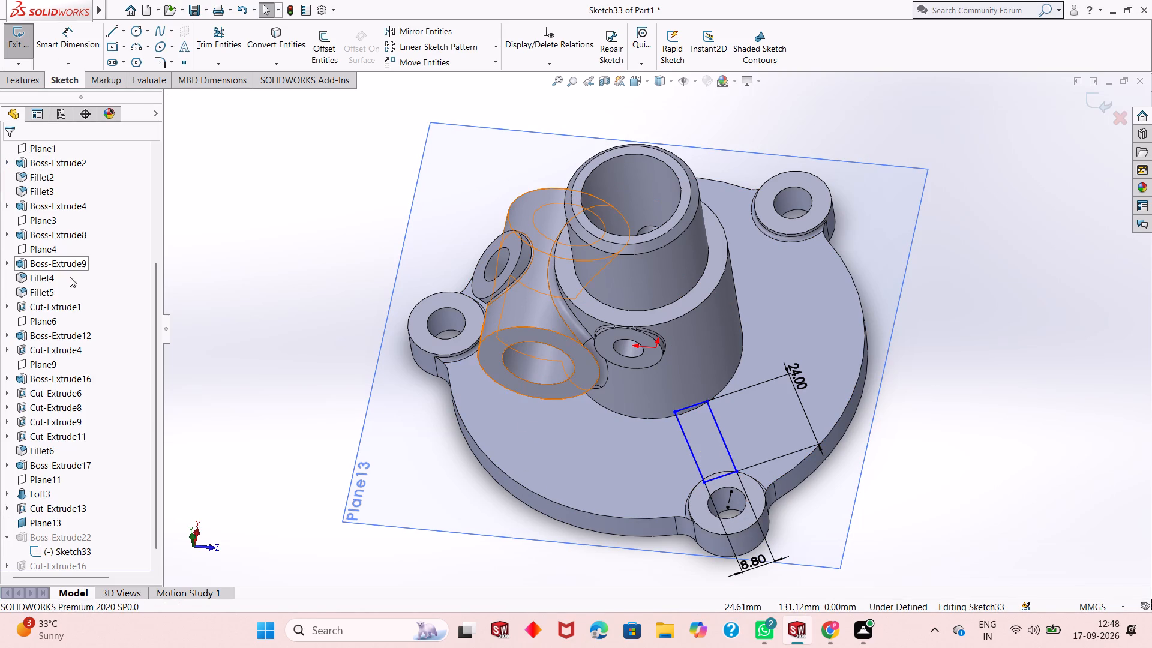
pyautogui.click(1084, 98)
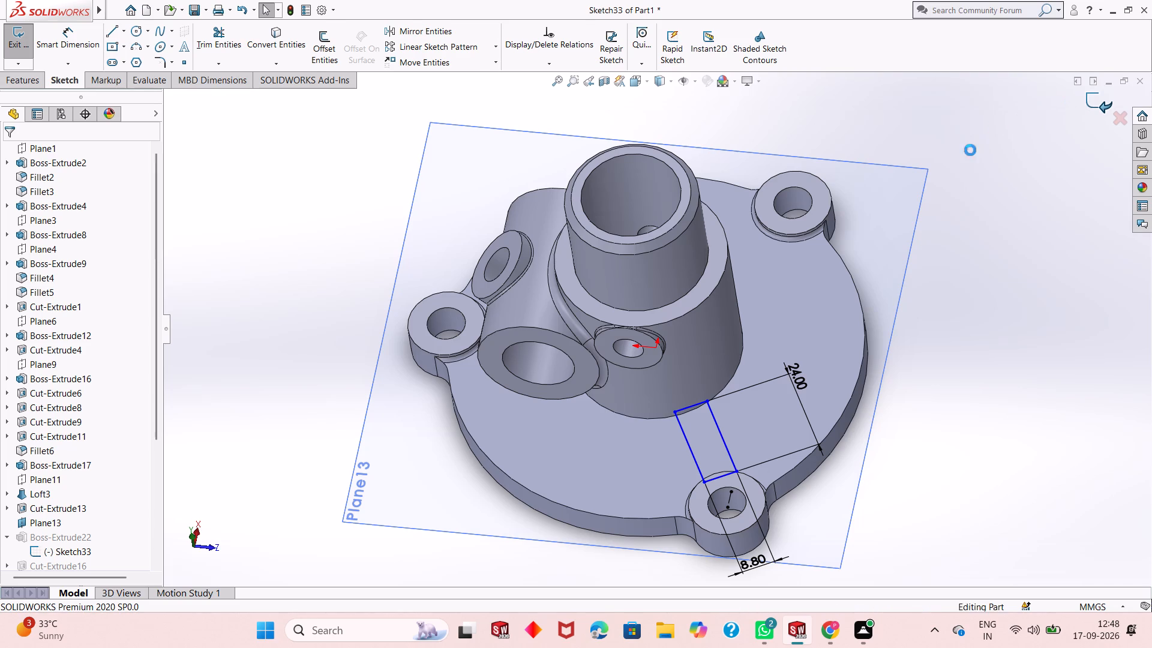
# Examine the rebuilt gusset's top corner beside the small bored boss from several angles.
pyautogui.moveTo(718, 377); pyautogui.dragTo(722, 339, button='middle')
pyautogui.scroll(-10, 689, 338)
pyautogui.moveTo(667, 361); pyautogui.dragTo(655, 359, button='middle')
pyautogui.scroll(-4, 592, 358)
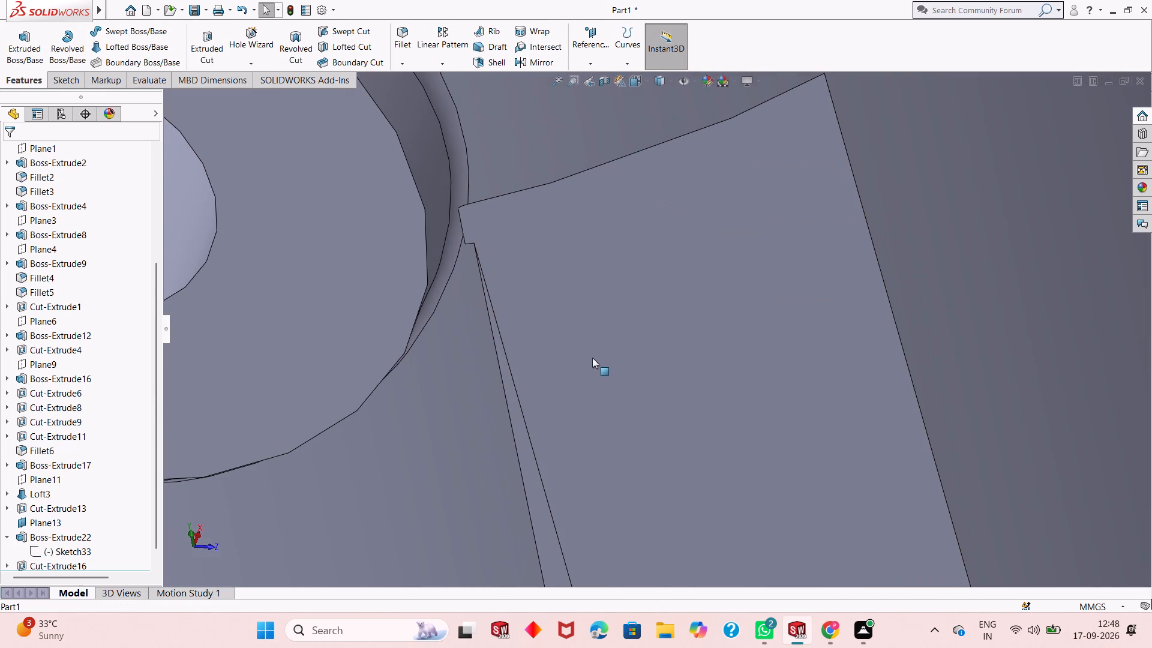
pyautogui.moveTo(580, 343); pyautogui.dragTo(610, 296, button='middle')
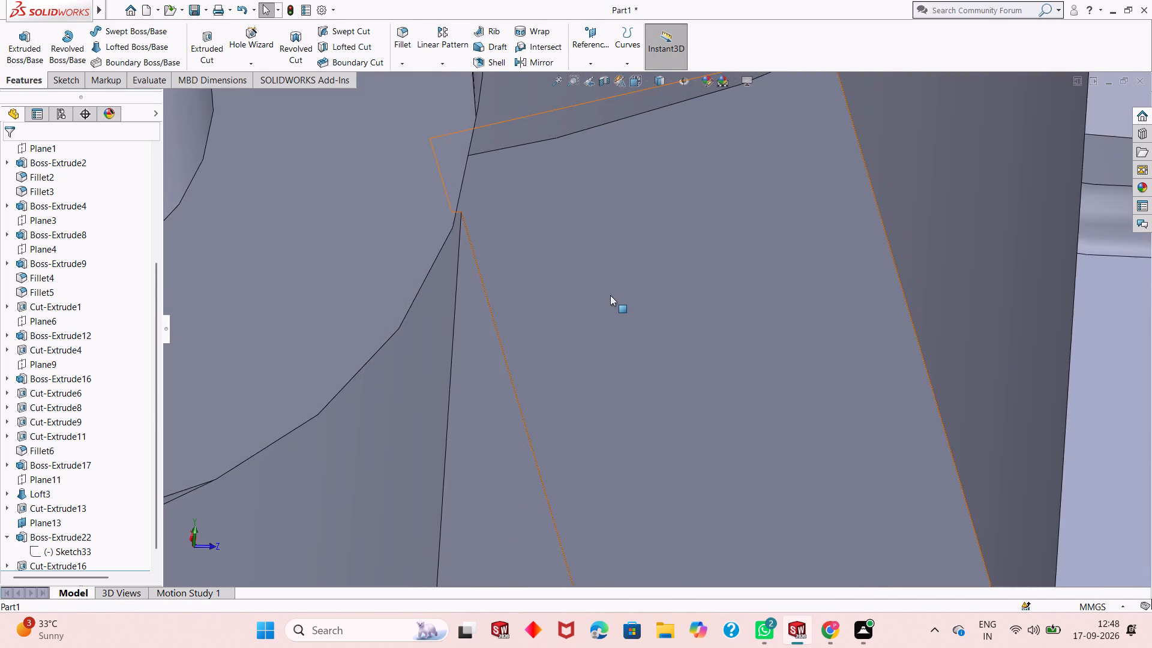
pyautogui.scroll(3, 601, 295)
pyautogui.moveTo(631, 316); pyautogui.dragTo(618, 272, button='middle')
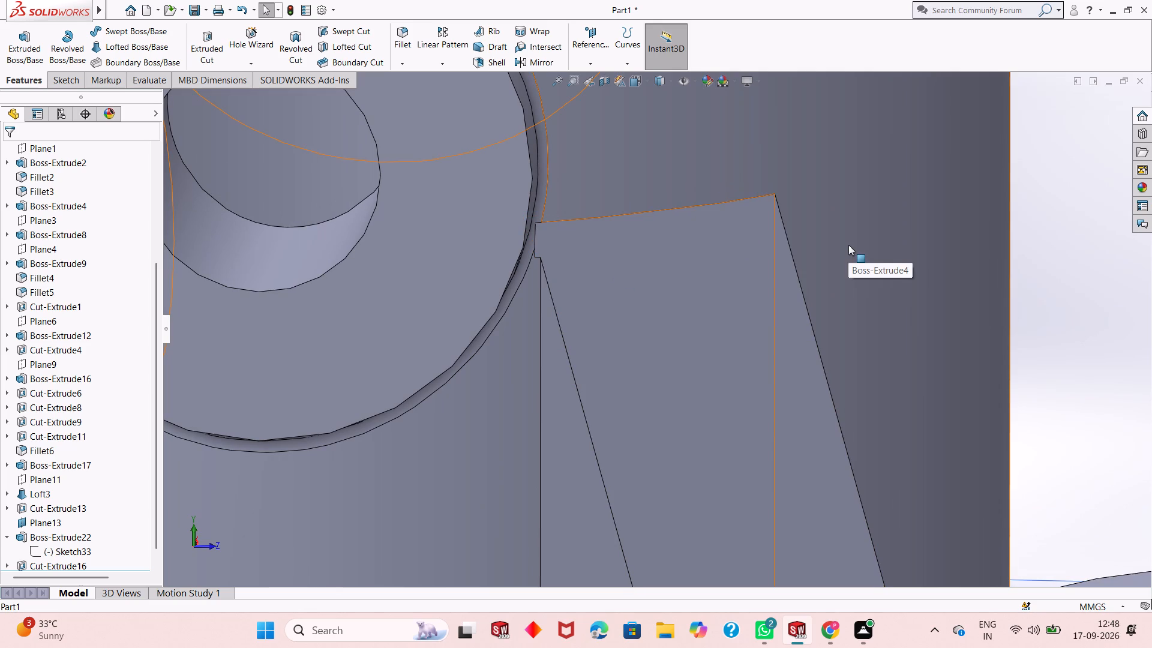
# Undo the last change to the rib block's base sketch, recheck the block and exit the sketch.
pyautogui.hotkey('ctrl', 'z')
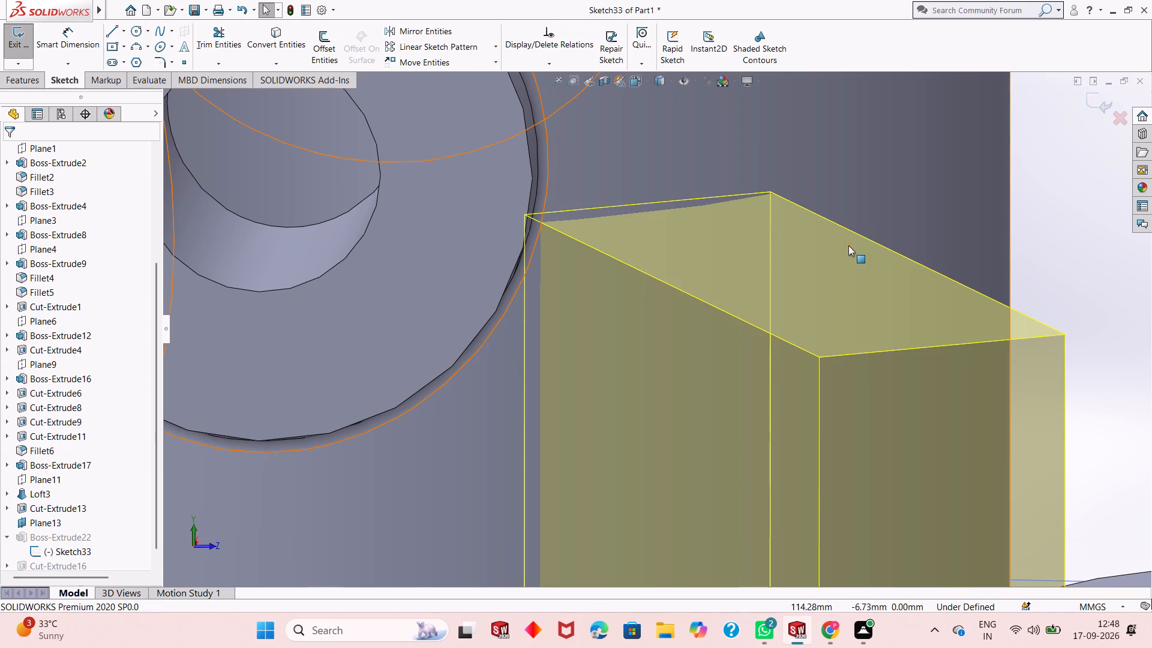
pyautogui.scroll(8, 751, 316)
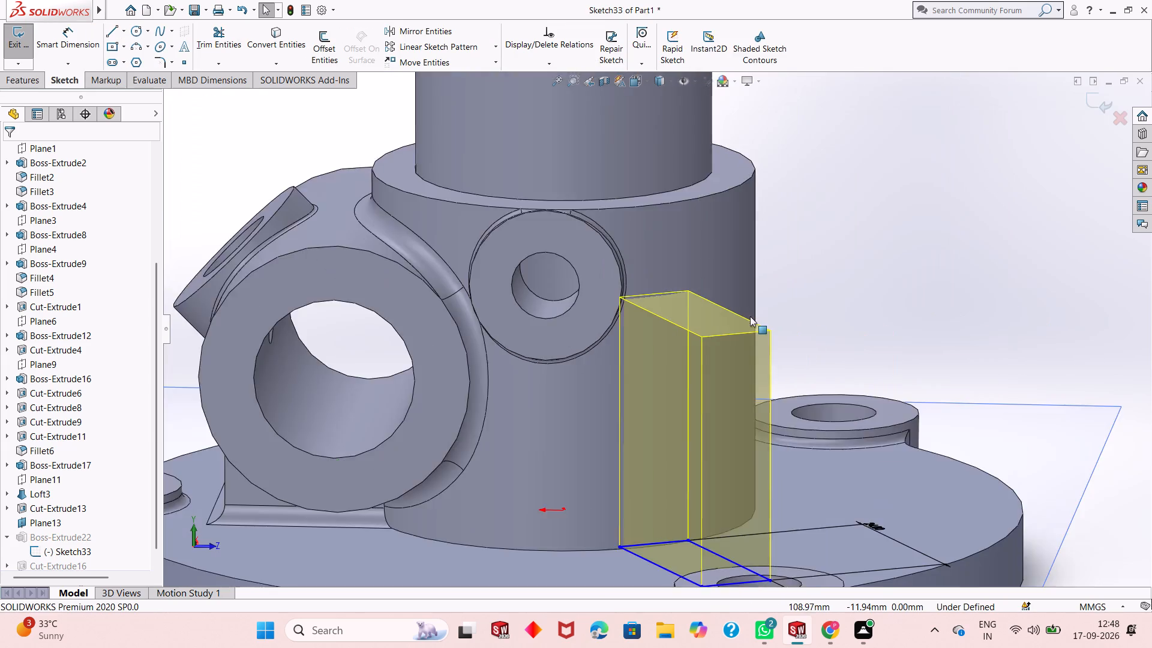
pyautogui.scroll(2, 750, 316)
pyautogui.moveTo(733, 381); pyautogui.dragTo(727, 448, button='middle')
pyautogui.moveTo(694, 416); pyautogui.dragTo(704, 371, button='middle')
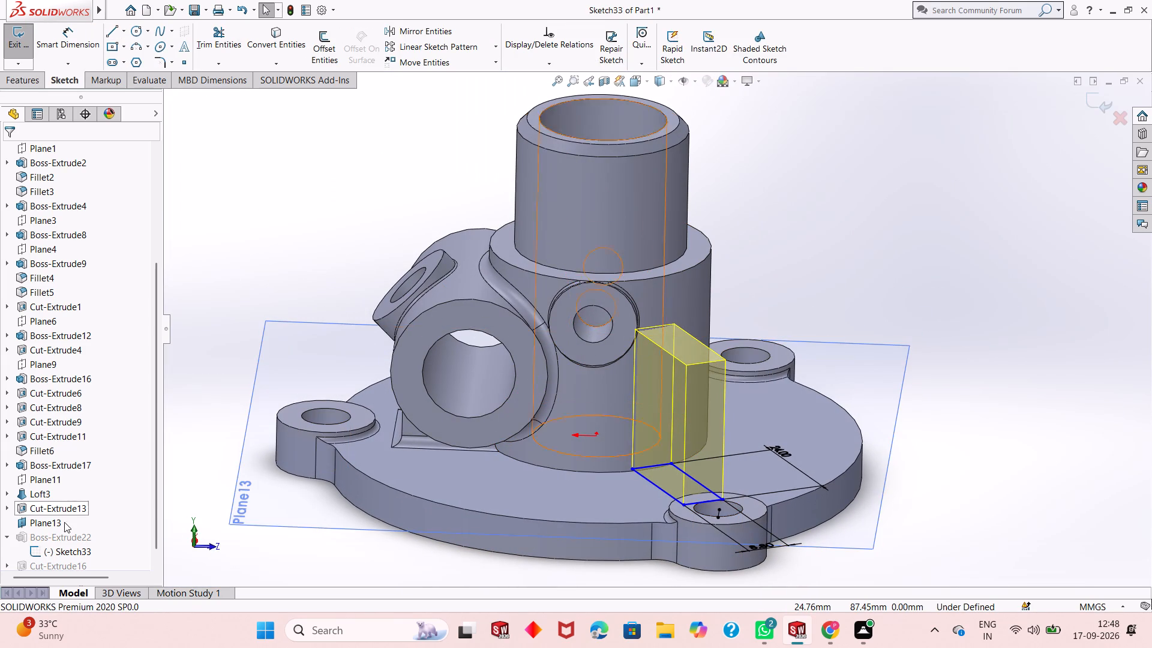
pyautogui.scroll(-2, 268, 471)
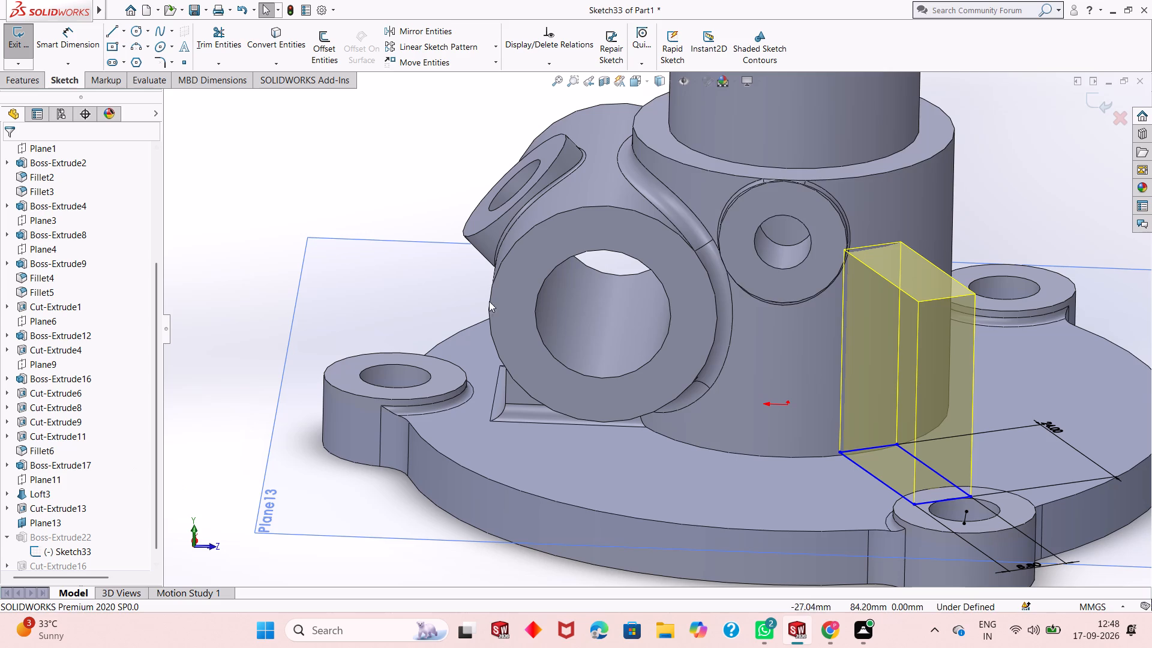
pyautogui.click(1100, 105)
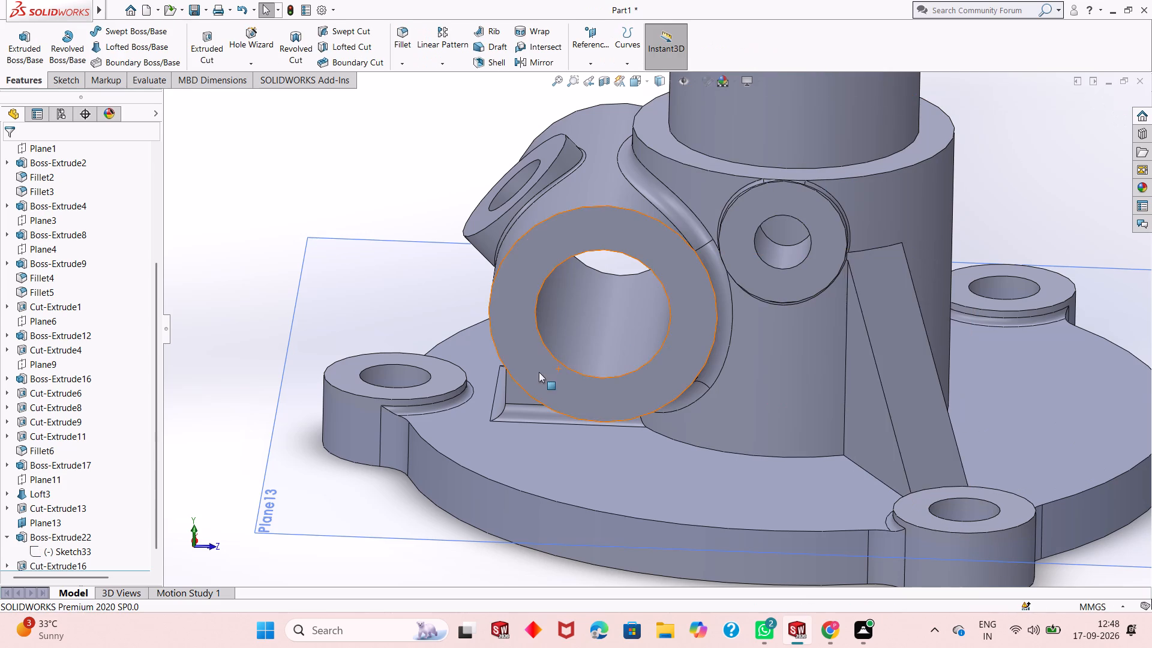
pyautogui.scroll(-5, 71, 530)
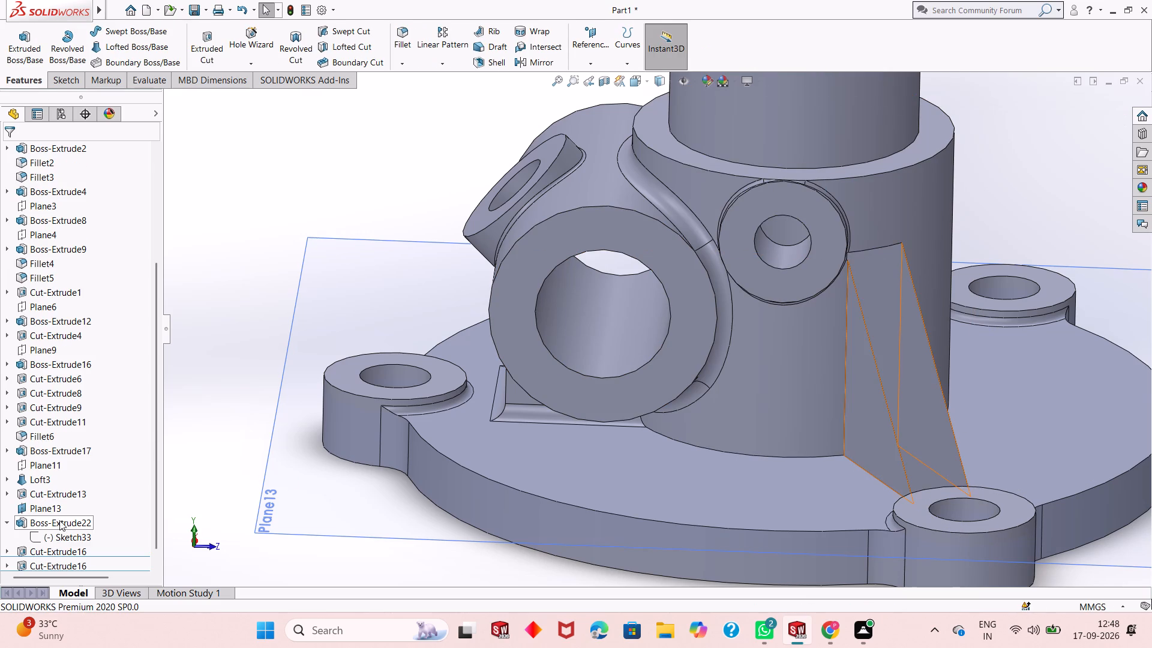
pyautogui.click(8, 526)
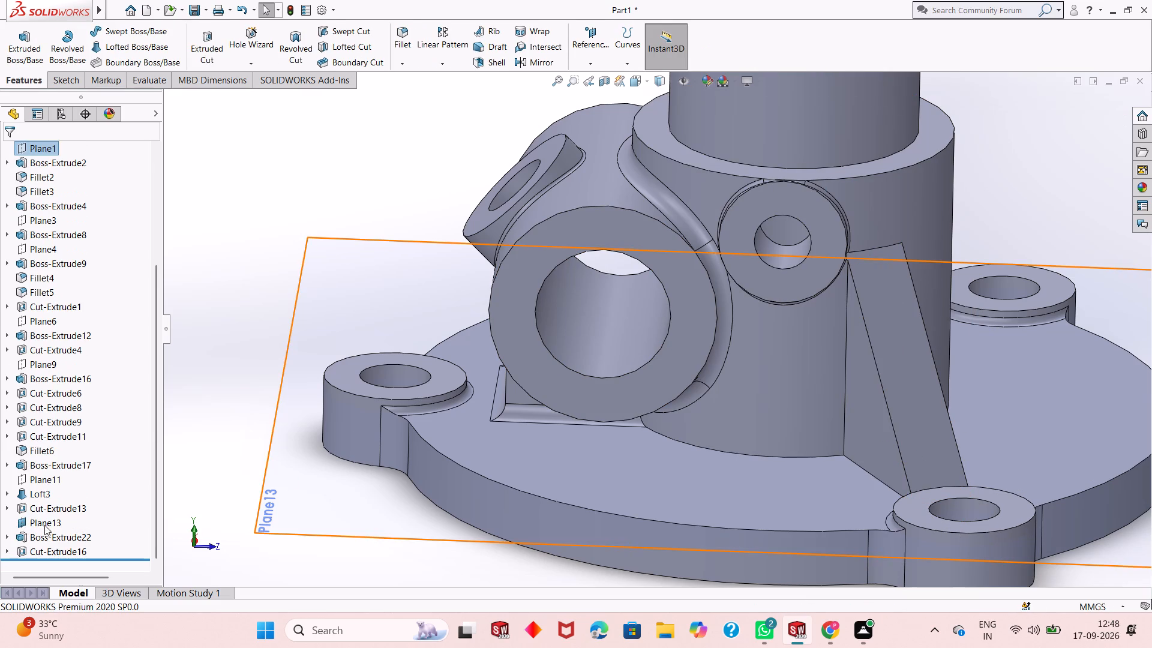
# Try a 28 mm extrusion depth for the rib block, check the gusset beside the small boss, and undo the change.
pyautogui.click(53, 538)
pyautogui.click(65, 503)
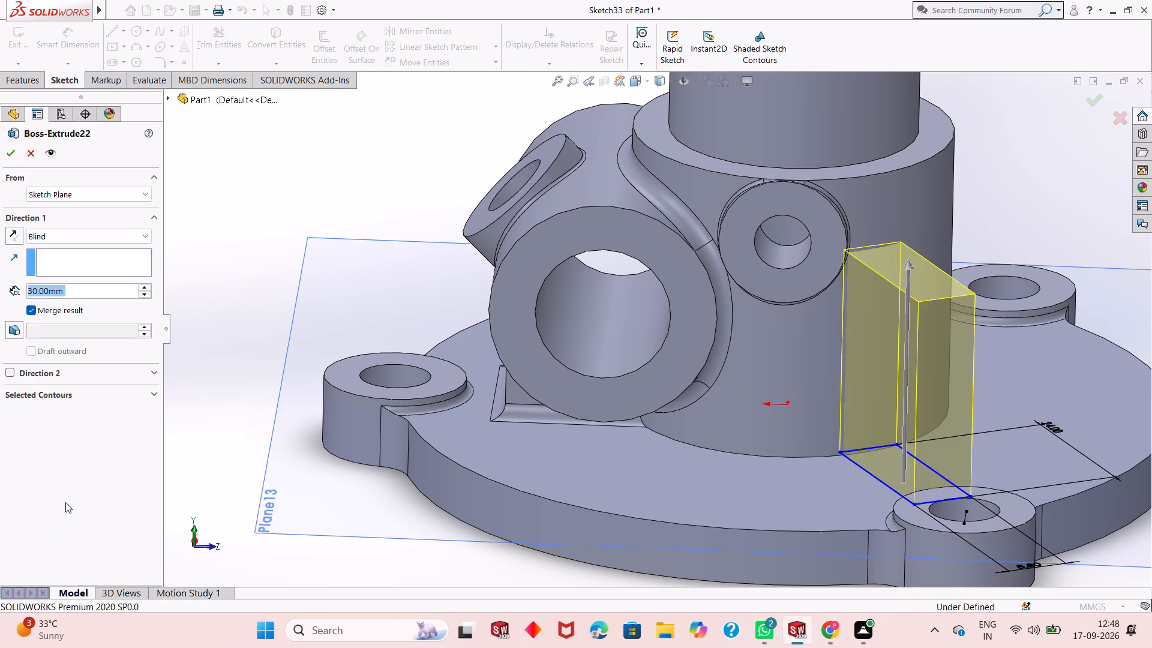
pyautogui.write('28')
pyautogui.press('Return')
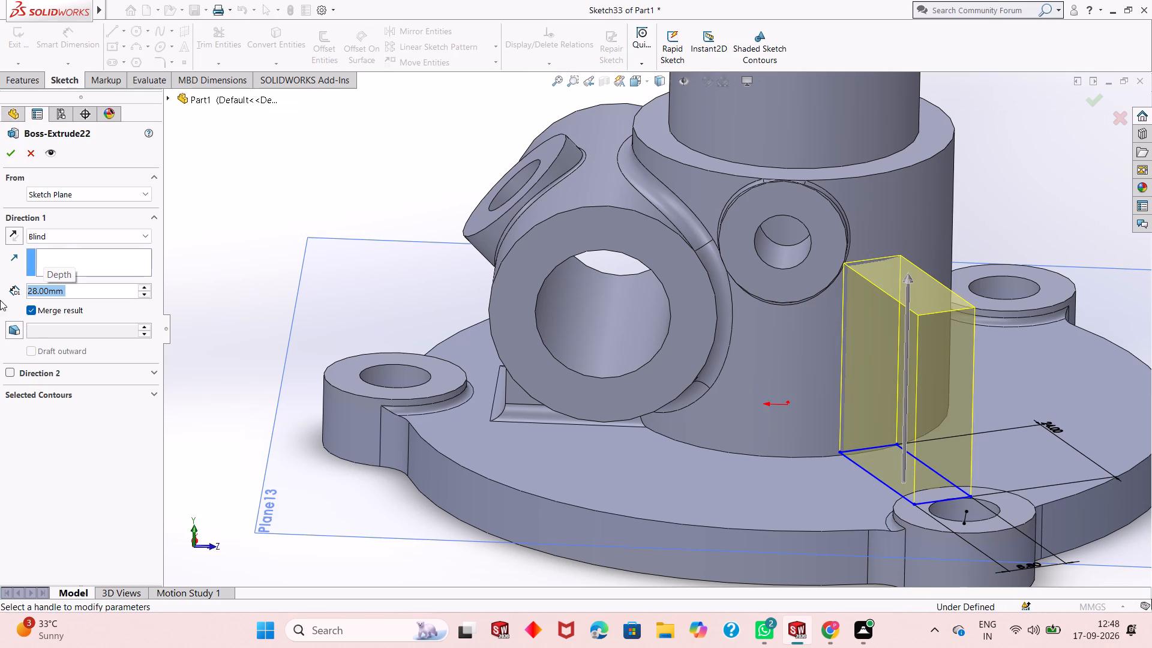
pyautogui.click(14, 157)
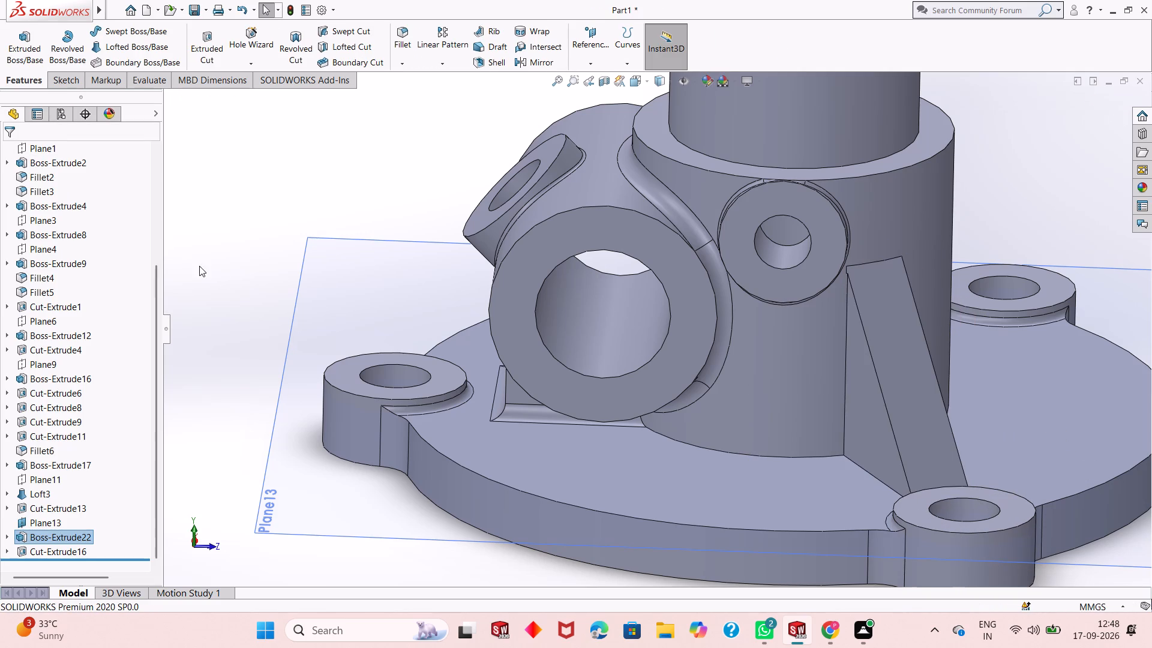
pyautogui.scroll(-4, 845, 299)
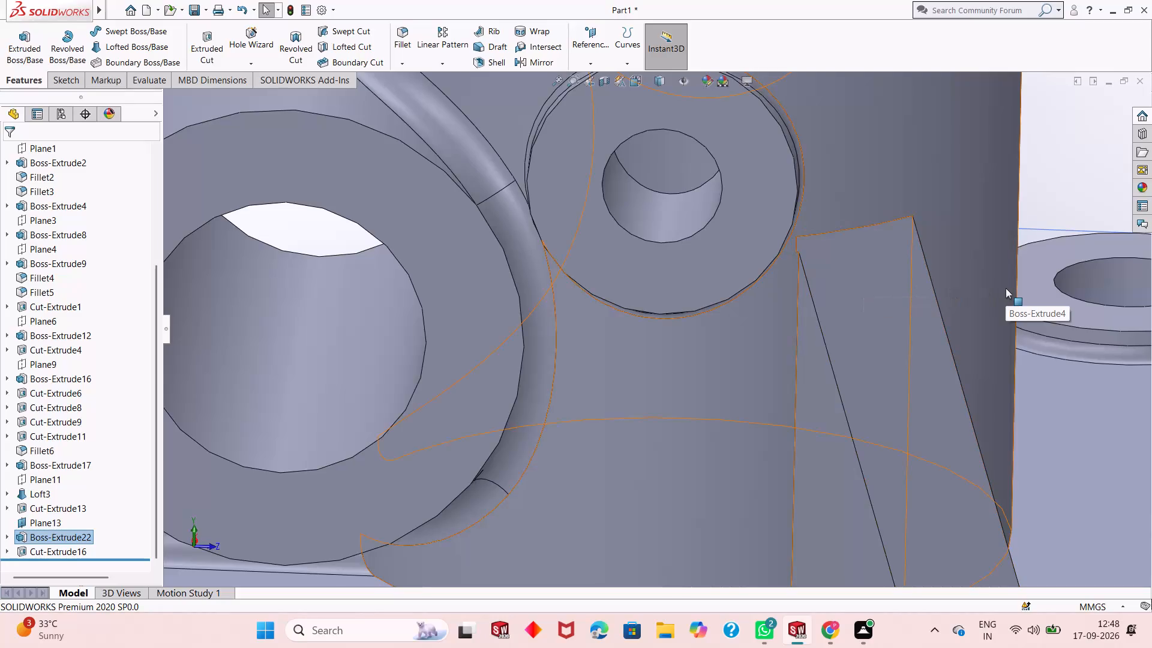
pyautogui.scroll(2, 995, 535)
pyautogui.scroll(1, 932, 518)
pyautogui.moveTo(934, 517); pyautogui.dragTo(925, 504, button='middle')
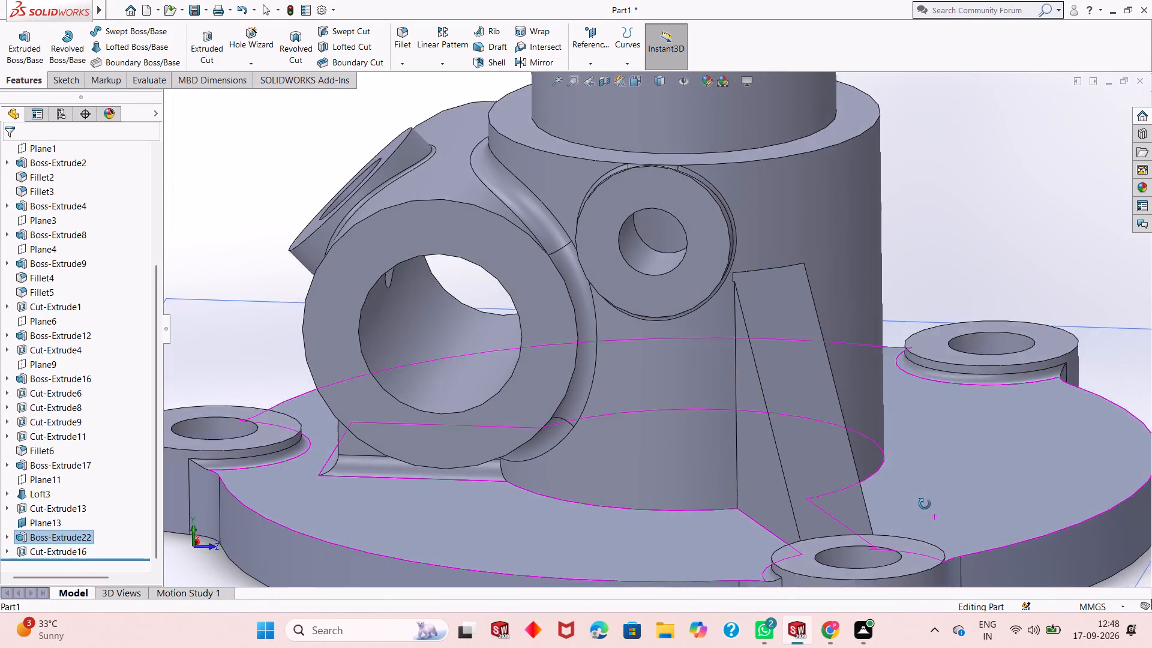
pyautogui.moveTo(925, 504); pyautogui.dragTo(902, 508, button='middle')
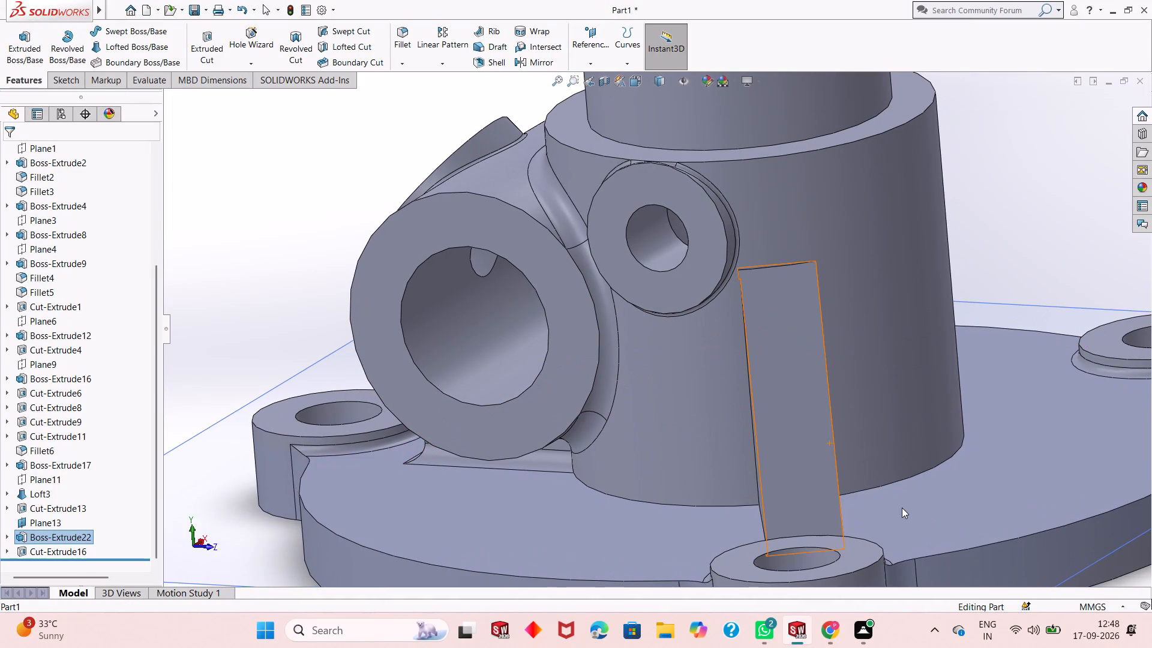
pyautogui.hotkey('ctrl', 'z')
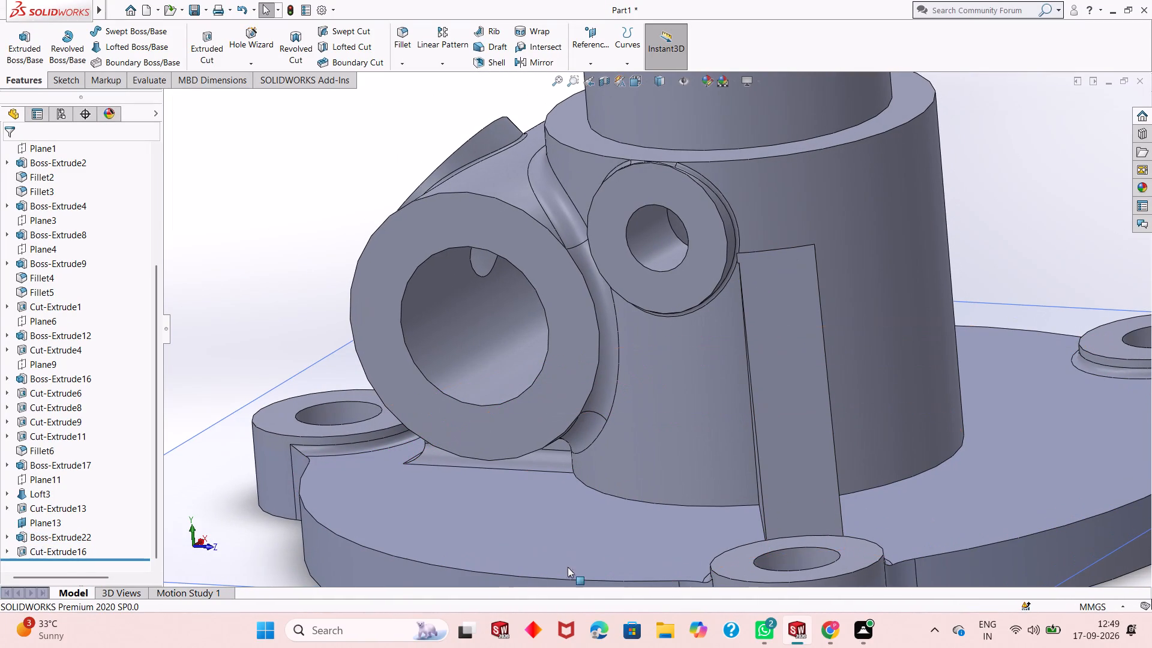
# Delete the triangular cut feature from the rib block, keeping its sketch.
pyautogui.rightClick(65, 546)
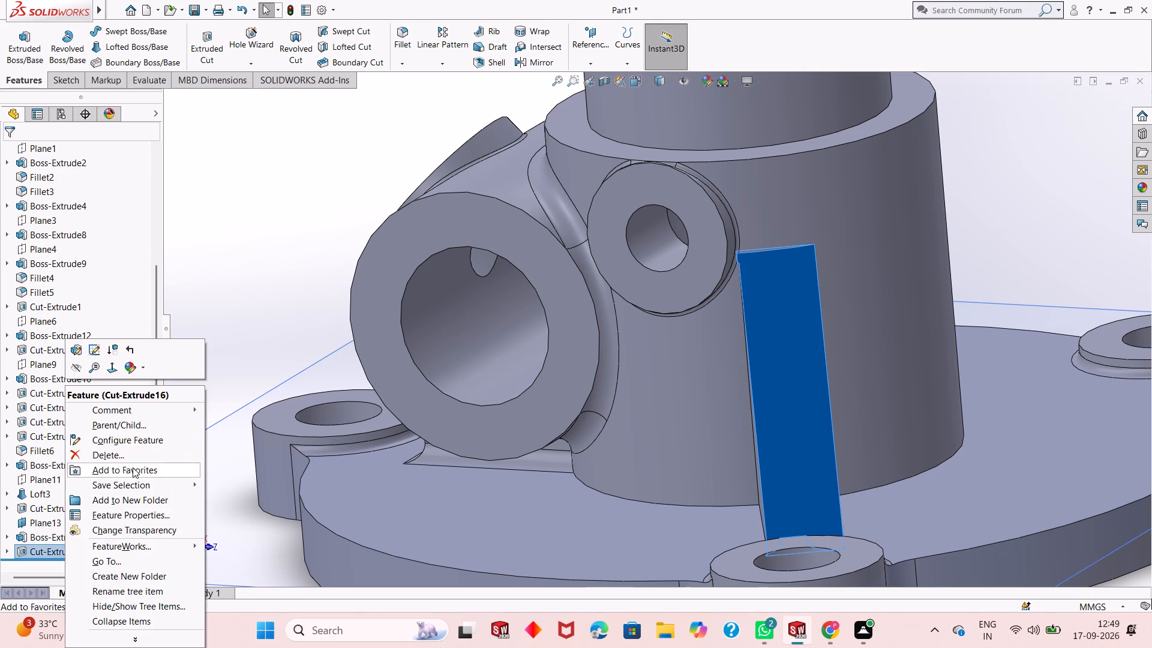
pyautogui.click(135, 451)
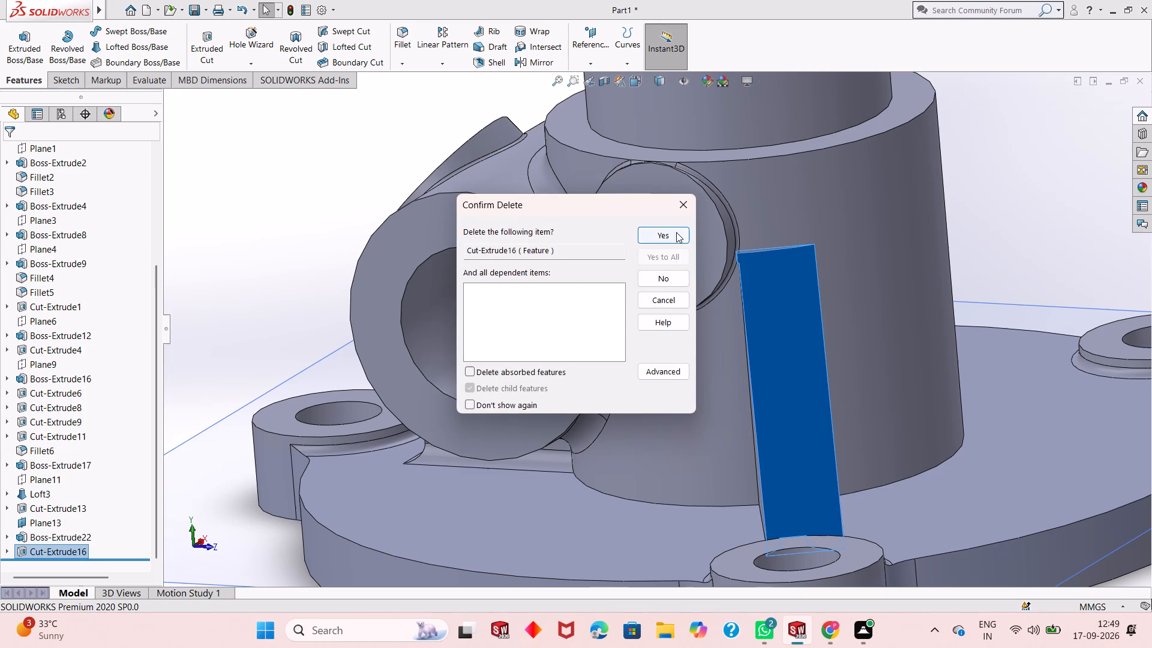
pyautogui.click(676, 232)
# Set the rib block's blind extrusion depth to 28 mm.
pyautogui.scroll(-4, 802, 416)
pyautogui.scroll(2, 745, 403)
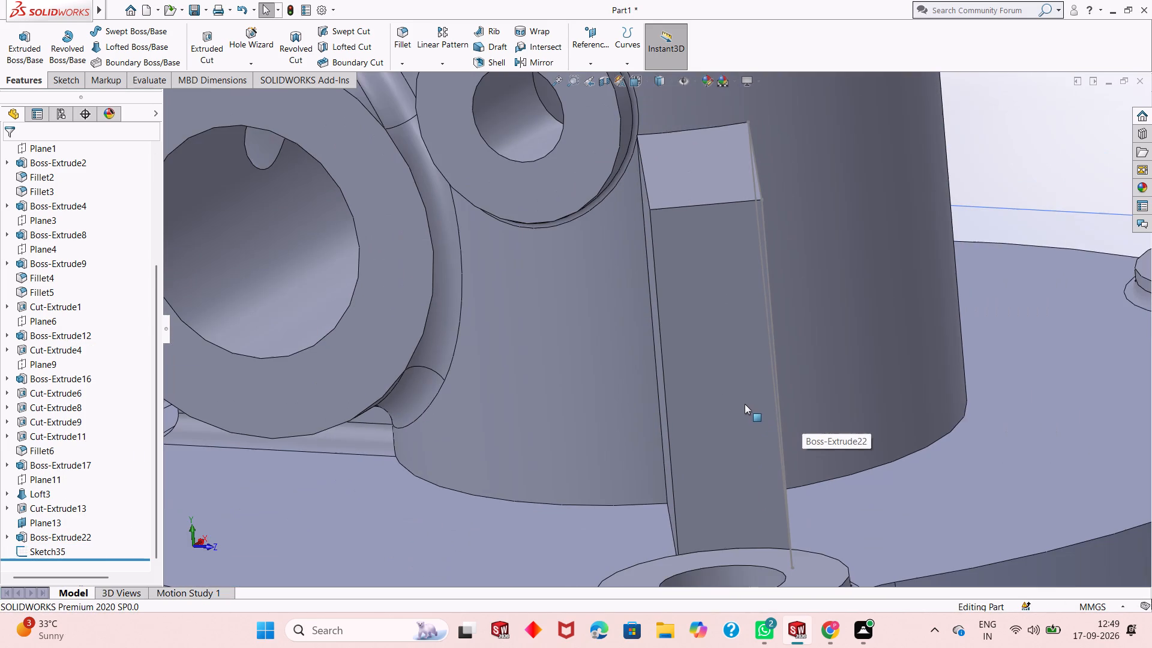
pyautogui.scroll(-1, 694, 145)
pyautogui.moveTo(692, 230); pyautogui.dragTo(713, 218, button='middle')
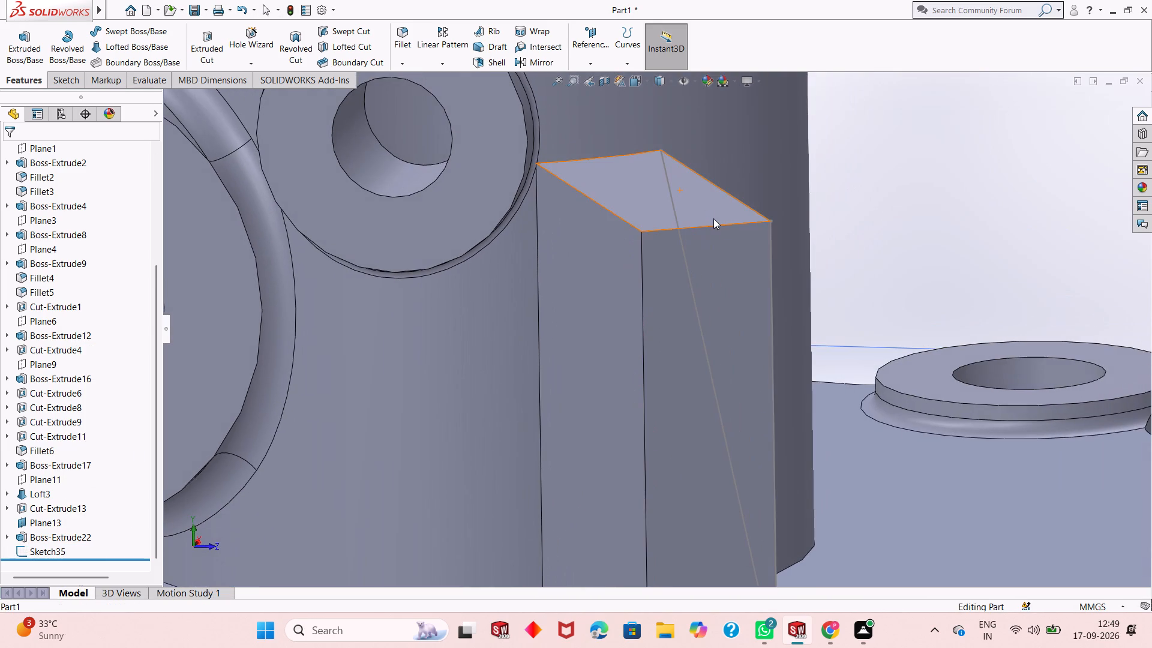
pyautogui.middleClick(716, 220)
pyautogui.scroll(1, 716, 223)
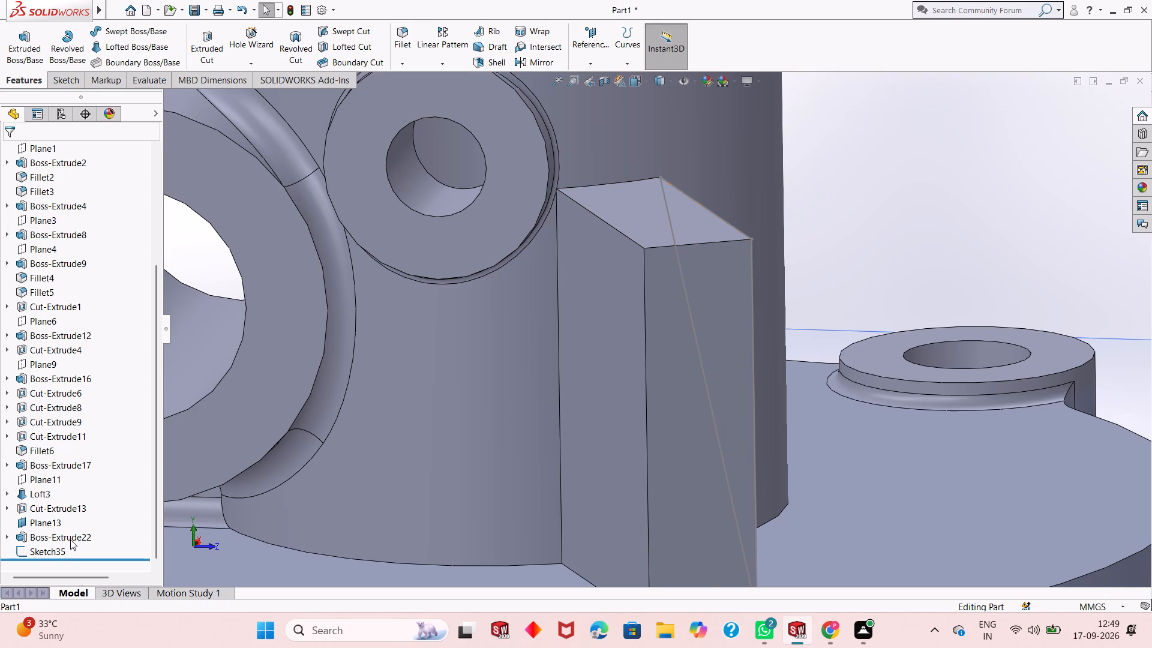
pyautogui.click(70, 539)
pyautogui.click(86, 499)
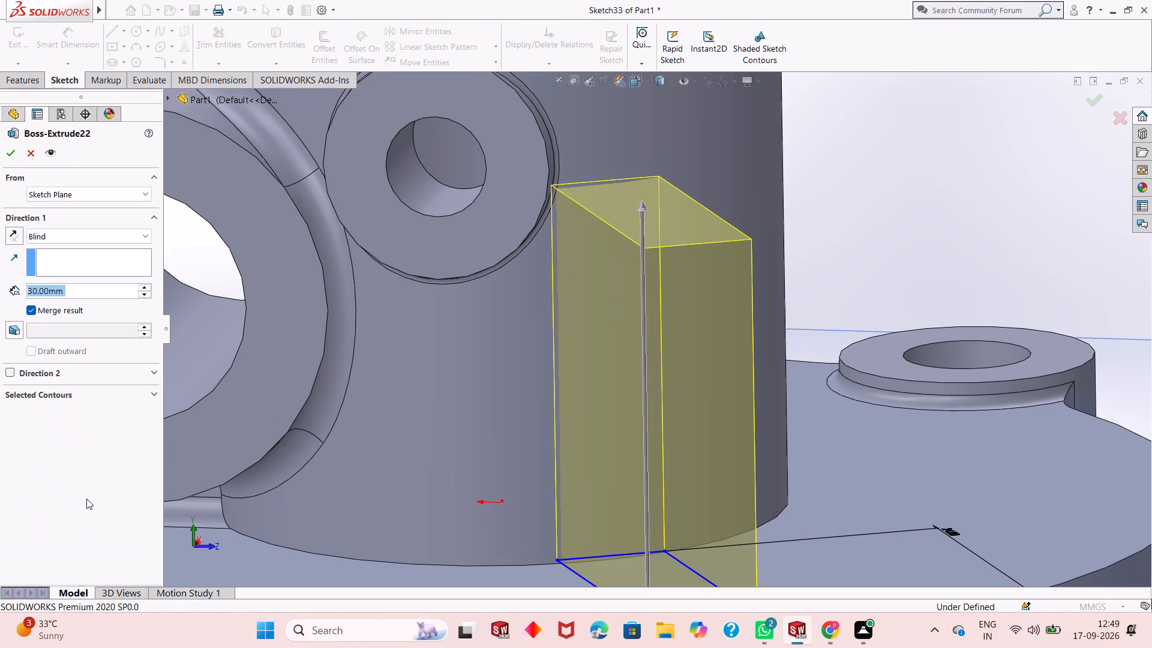
pyautogui.write('028')
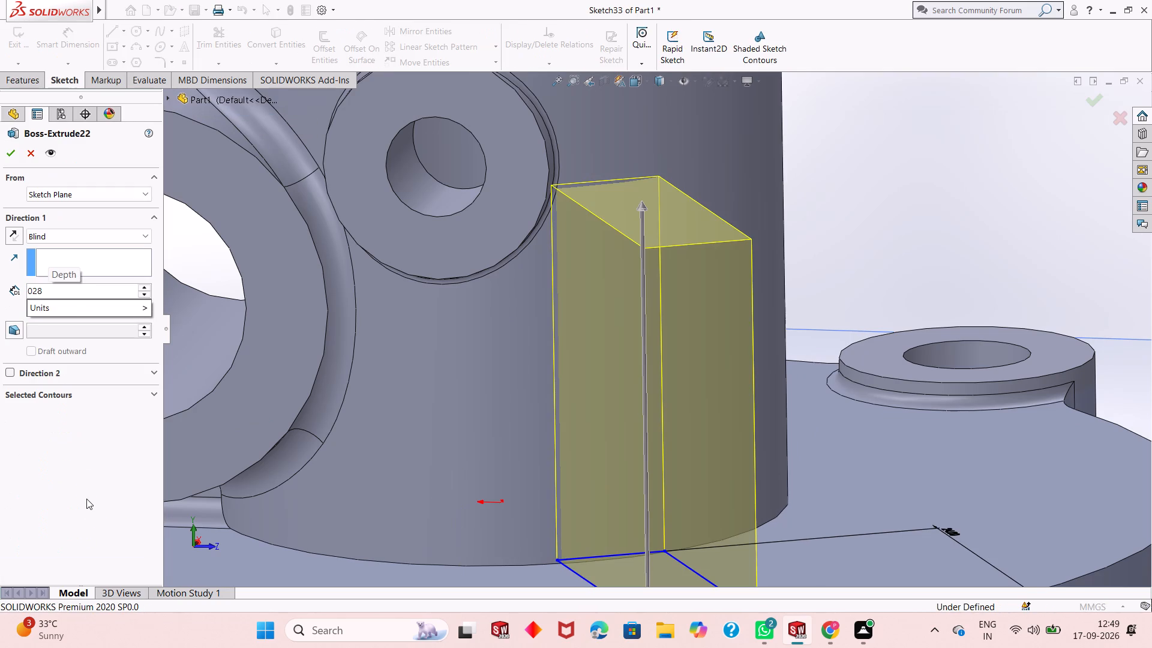
pyautogui.press('BackSpace')
pyautogui.press('BackSpace')
pyautogui.press('BackSpace')
pyautogui.write('28')
pyautogui.press('Return')
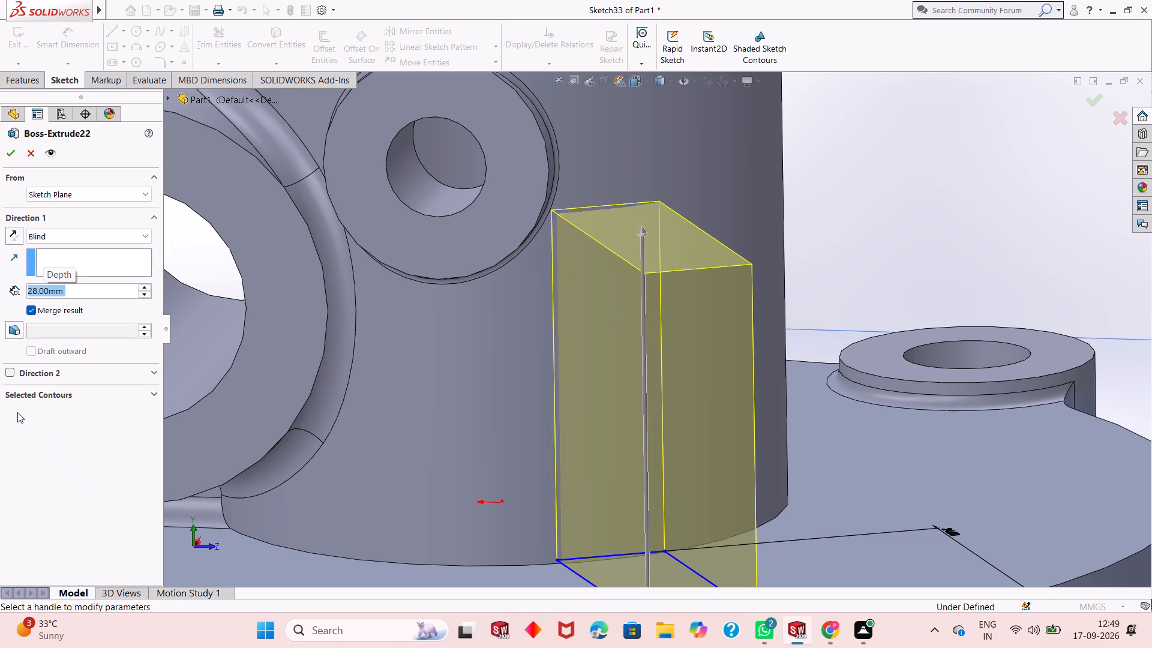
pyautogui.click(7, 151)
# Open the triangular sketch on the rib block's side face and make a blind Extruded Cut 8.8 mm deep.
pyautogui.scroll(2, 603, 353)
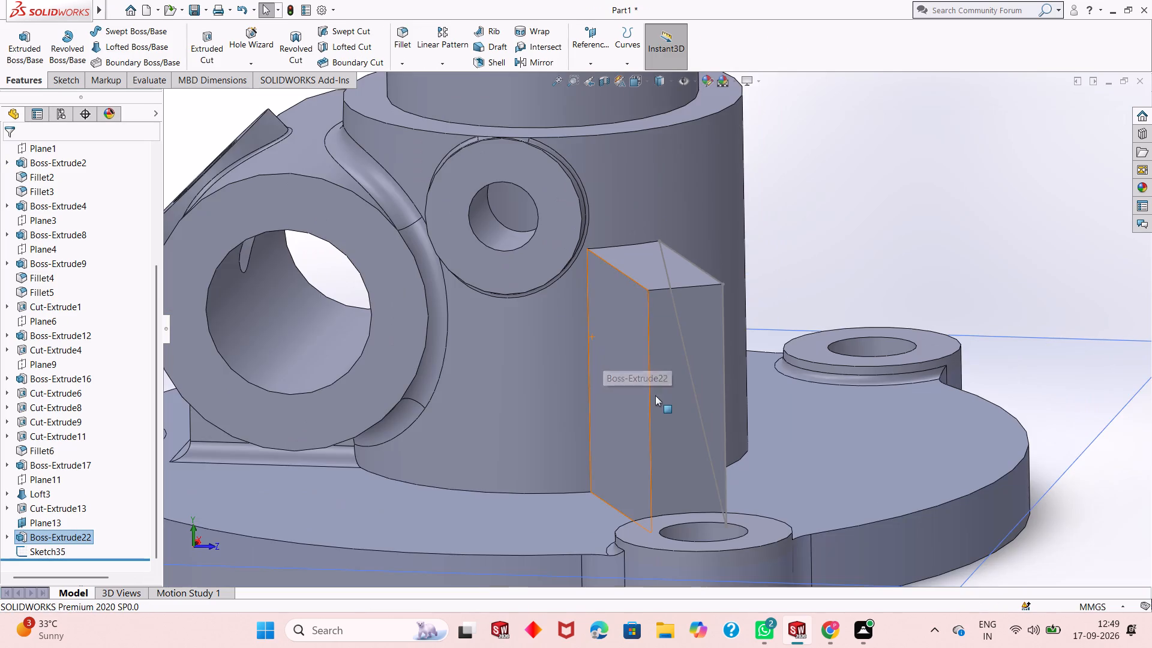
pyautogui.moveTo(656, 396); pyautogui.dragTo(569, 410, button='middle')
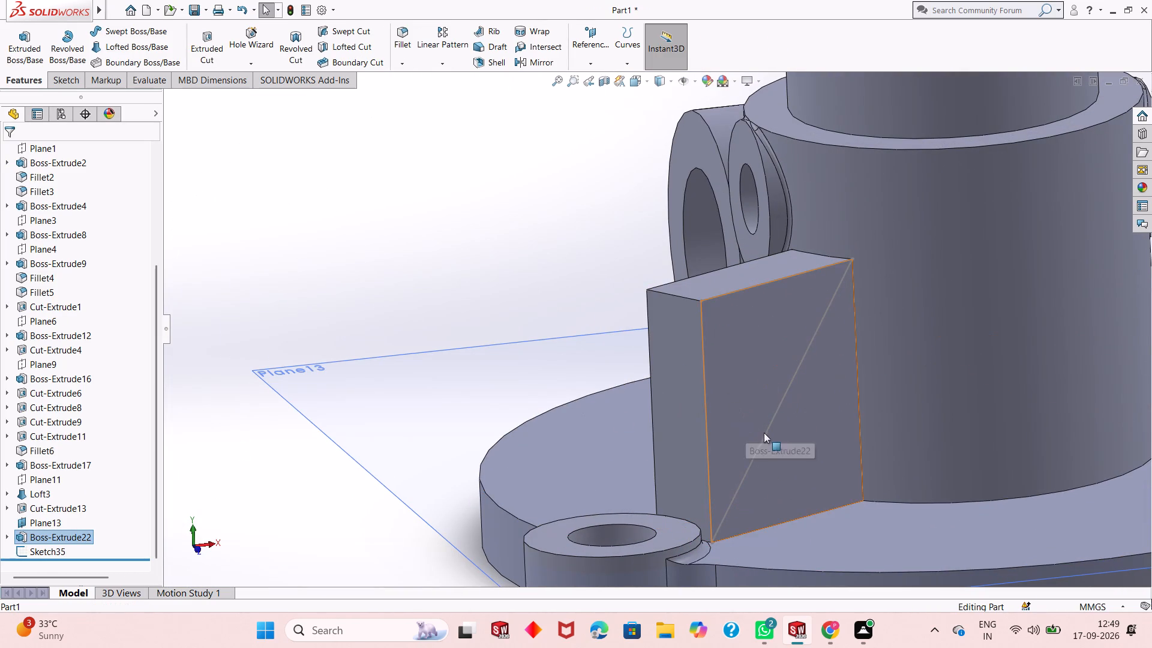
pyautogui.click(793, 383)
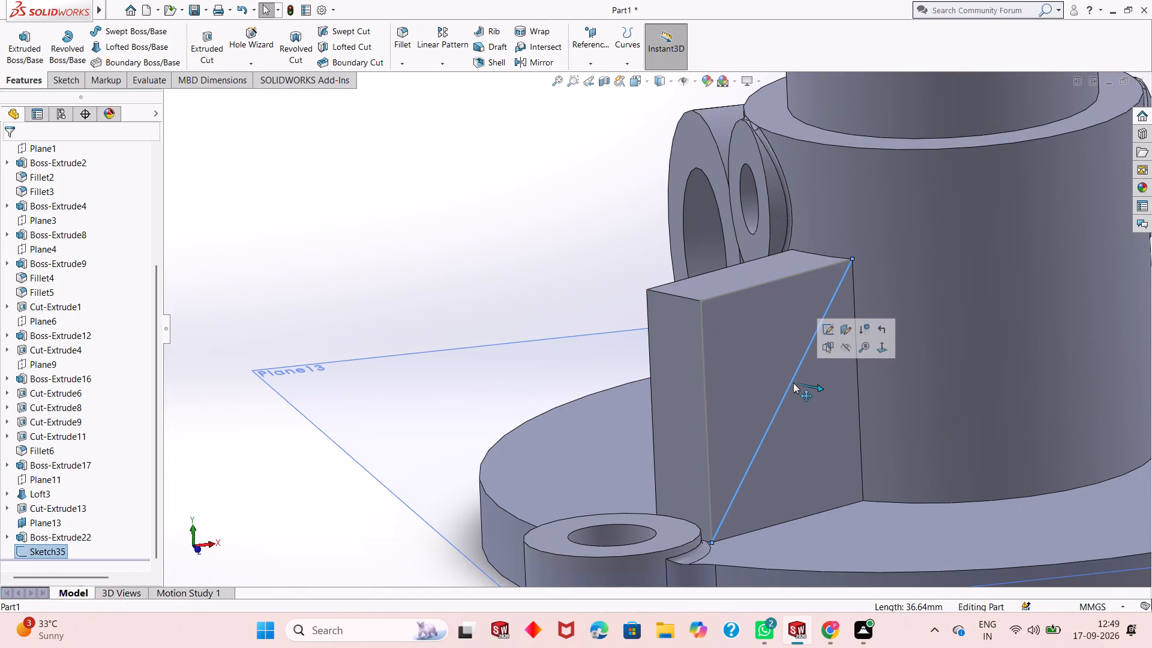
pyautogui.click(832, 326)
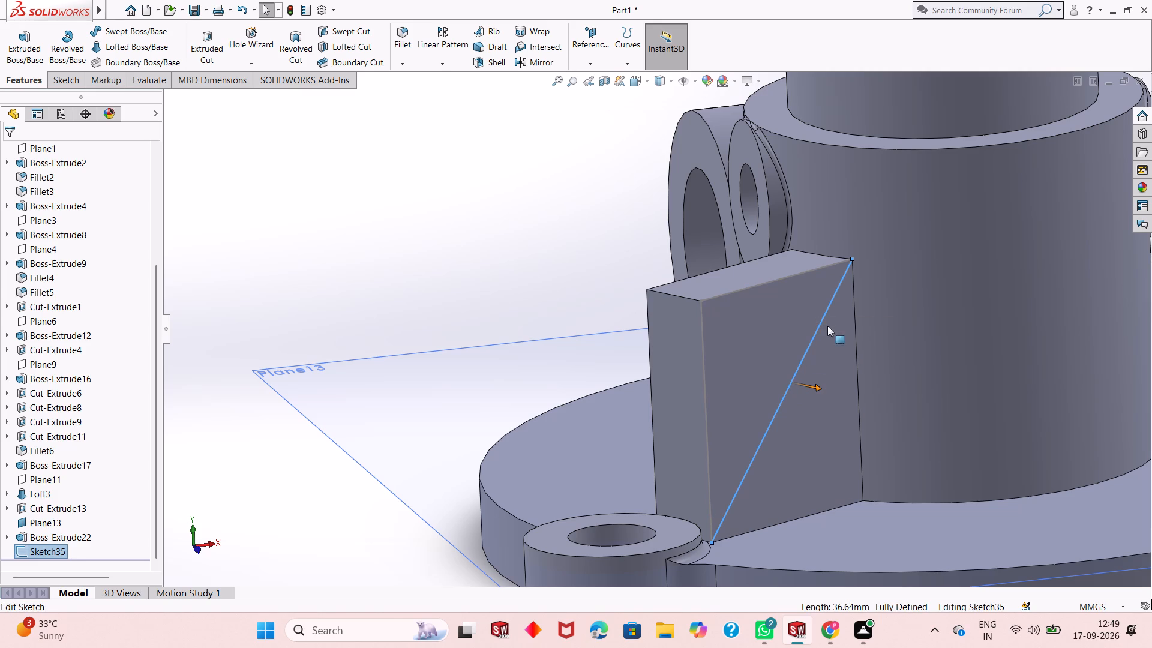
pyautogui.moveTo(799, 361); pyautogui.dragTo(916, 385, button='middle')
pyautogui.scroll(1, 916, 385)
pyautogui.moveTo(916, 385); pyautogui.dragTo(756, 373, button='middle')
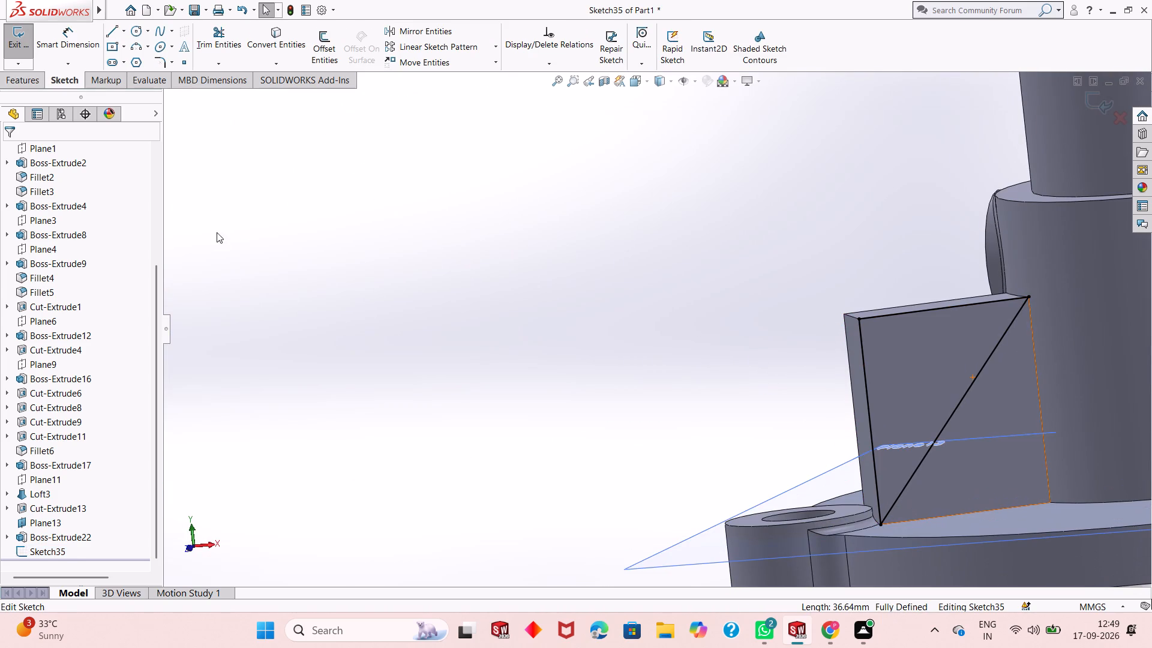
pyautogui.click(26, 77)
pyautogui.click(210, 52)
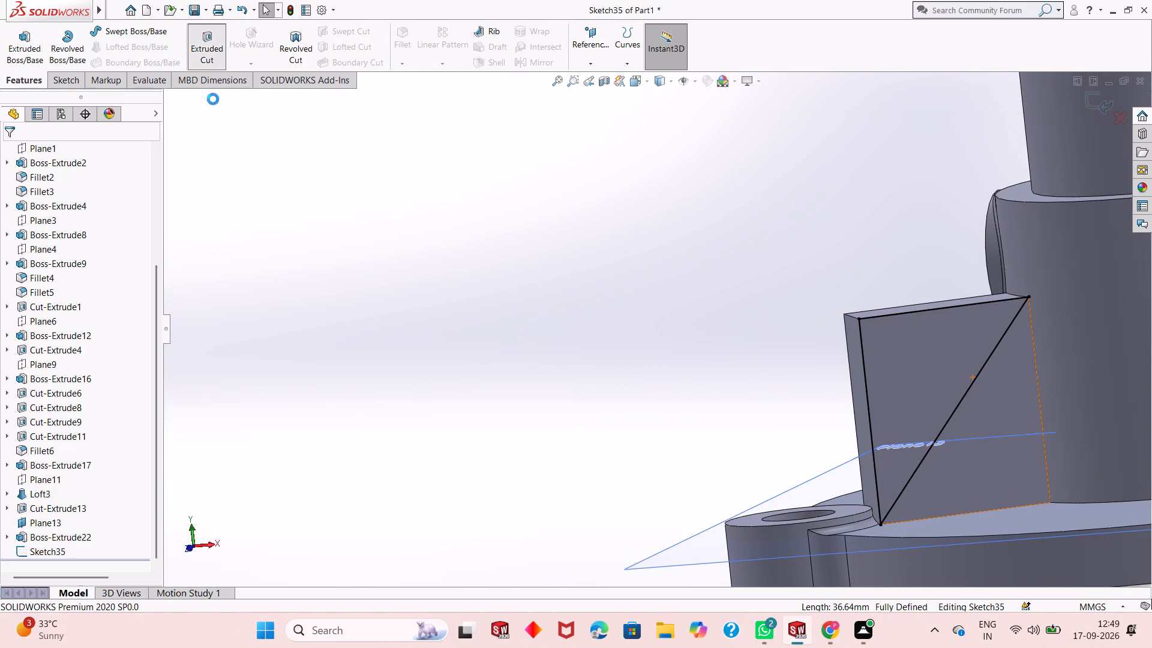
pyautogui.scroll(7, 332, 290)
pyautogui.scroll(-5, 779, 284)
pyautogui.scroll(8, 817, 412)
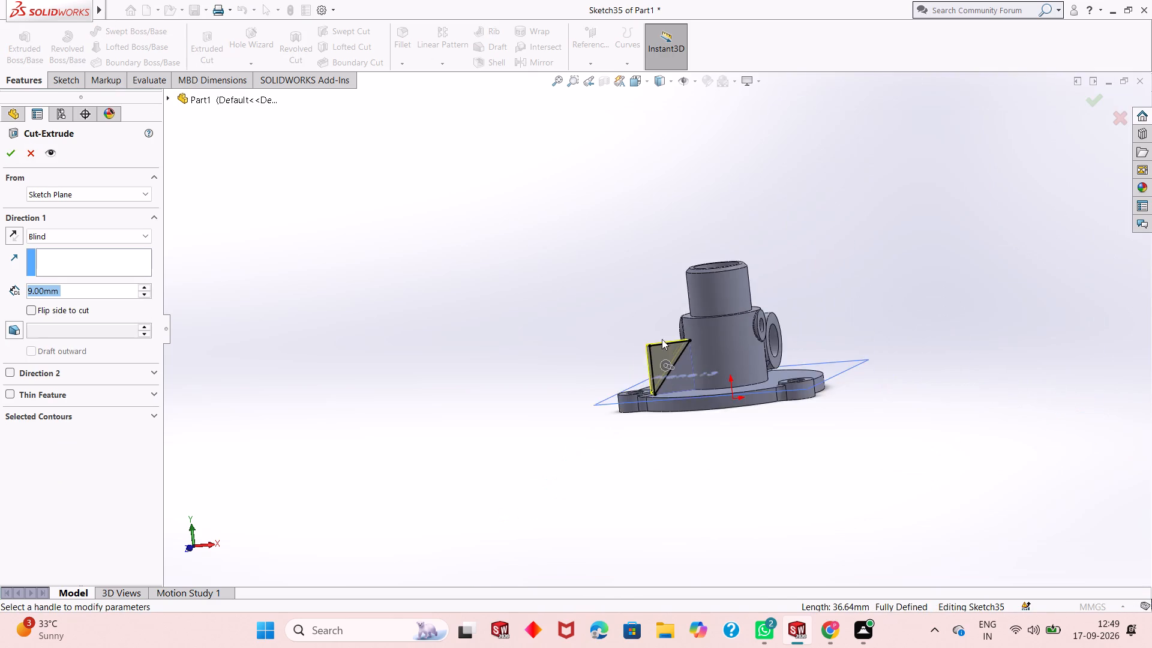
pyautogui.scroll(-5, 680, 348)
pyautogui.moveTo(664, 353); pyautogui.dragTo(821, 329, button='middle')
pyautogui.scroll(1, 822, 325)
pyautogui.scroll(-4, 826, 322)
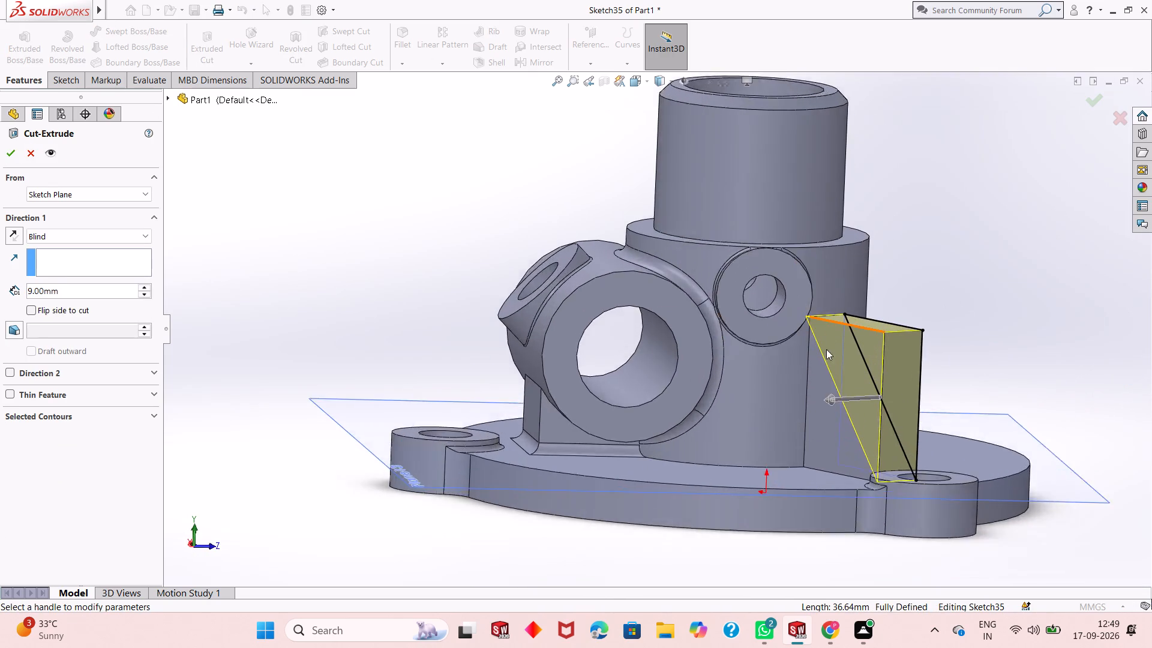
pyautogui.moveTo(891, 396); pyautogui.dragTo(858, 401, button='middle')
pyautogui.scroll(1, 858, 401)
pyautogui.scroll(-3, 841, 338)
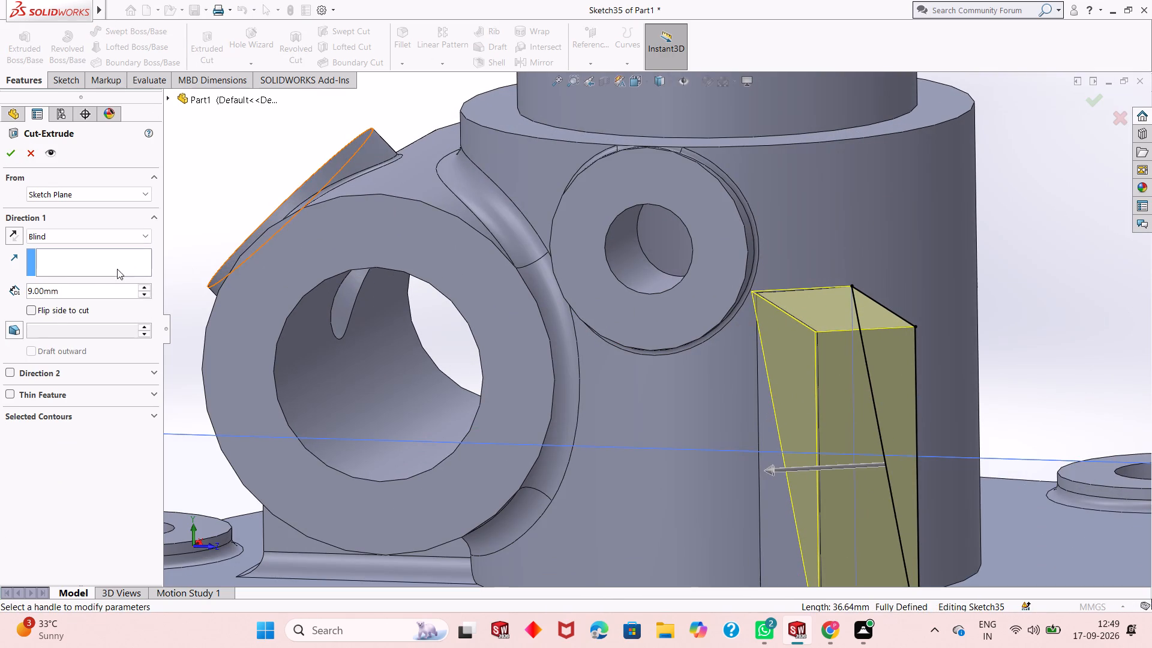
pyautogui.doubleClick(104, 286)
pyautogui.write('8.80')
pyautogui.press('Return')
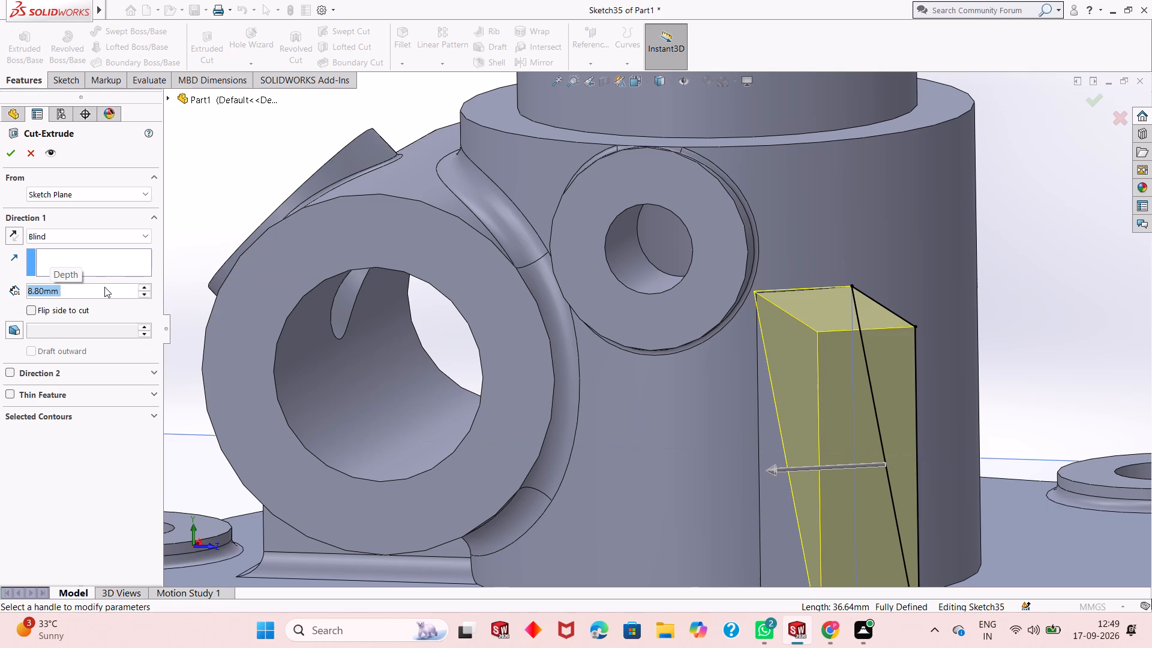
pyautogui.click(6, 152)
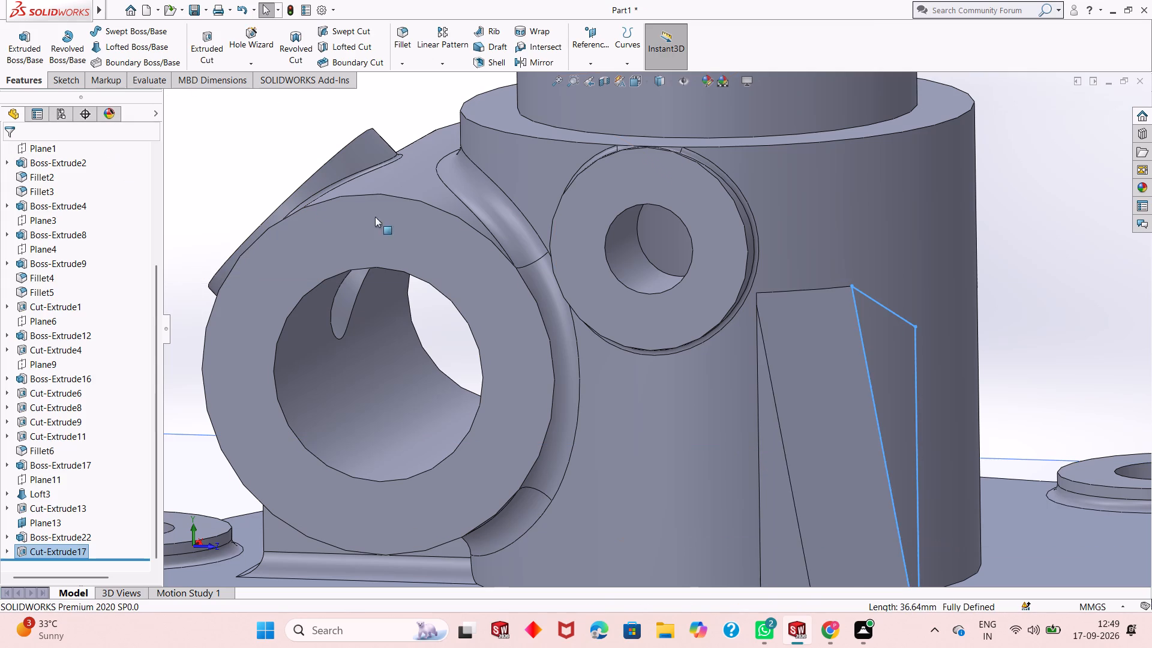
# Examine the recut gusset's top corner beside the small bored boss and its fit against the cylinder and flange.
pyautogui.scroll(-3, 766, 302)
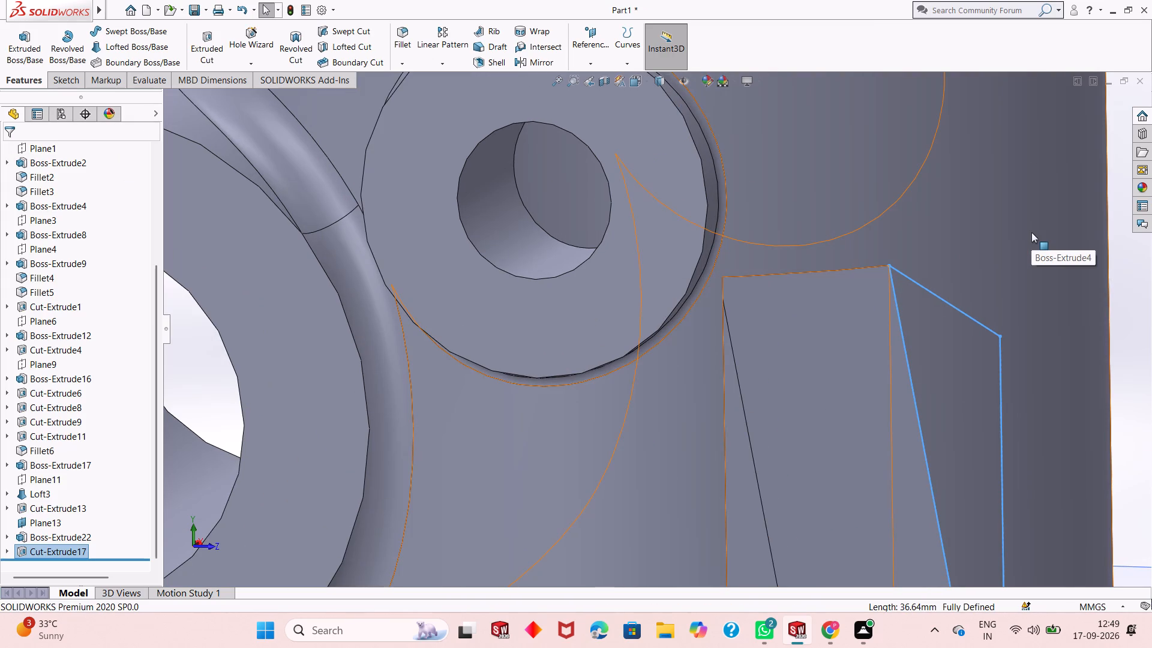
pyautogui.scroll(-3, 853, 314)
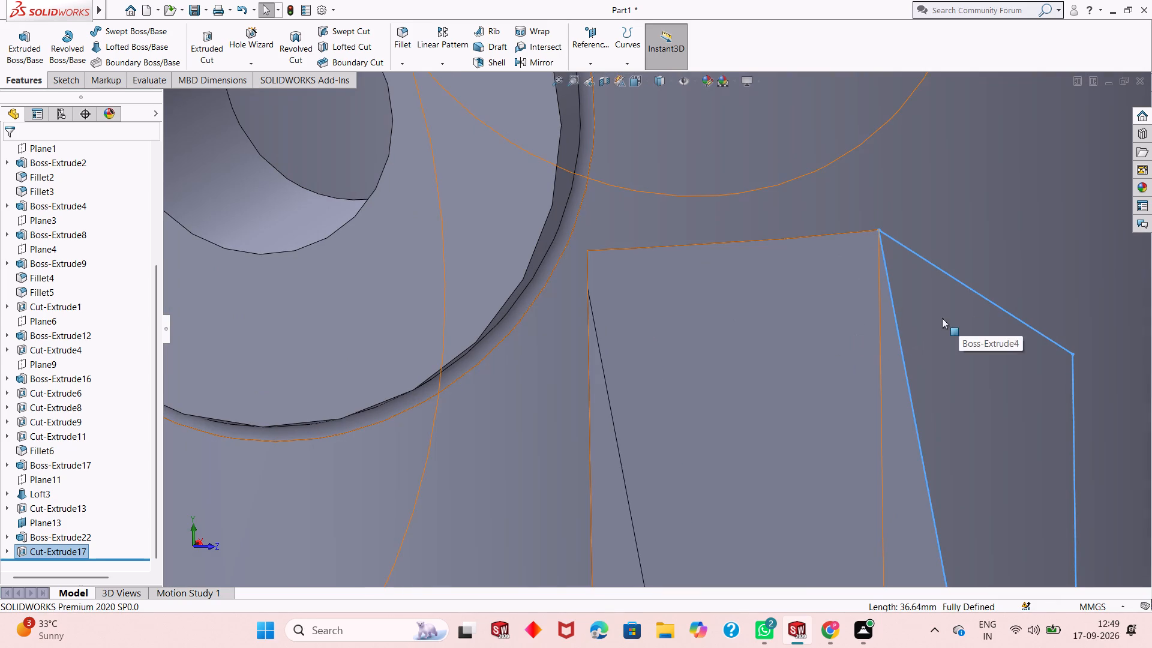
pyautogui.press('Escape')
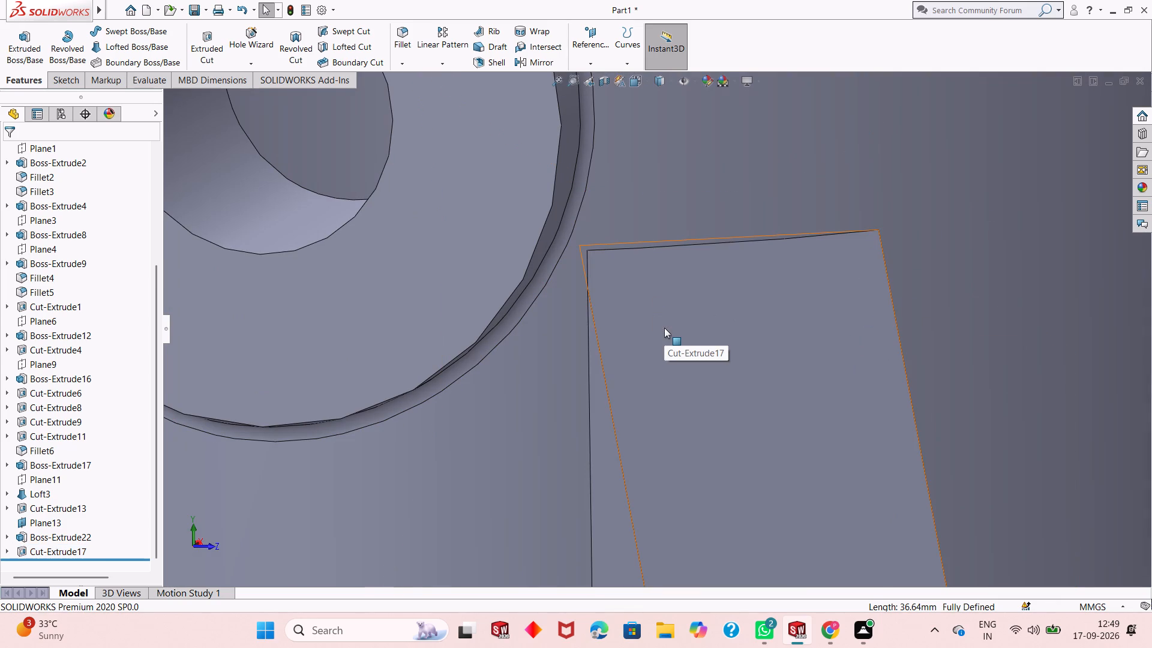
pyautogui.scroll(7, 664, 328)
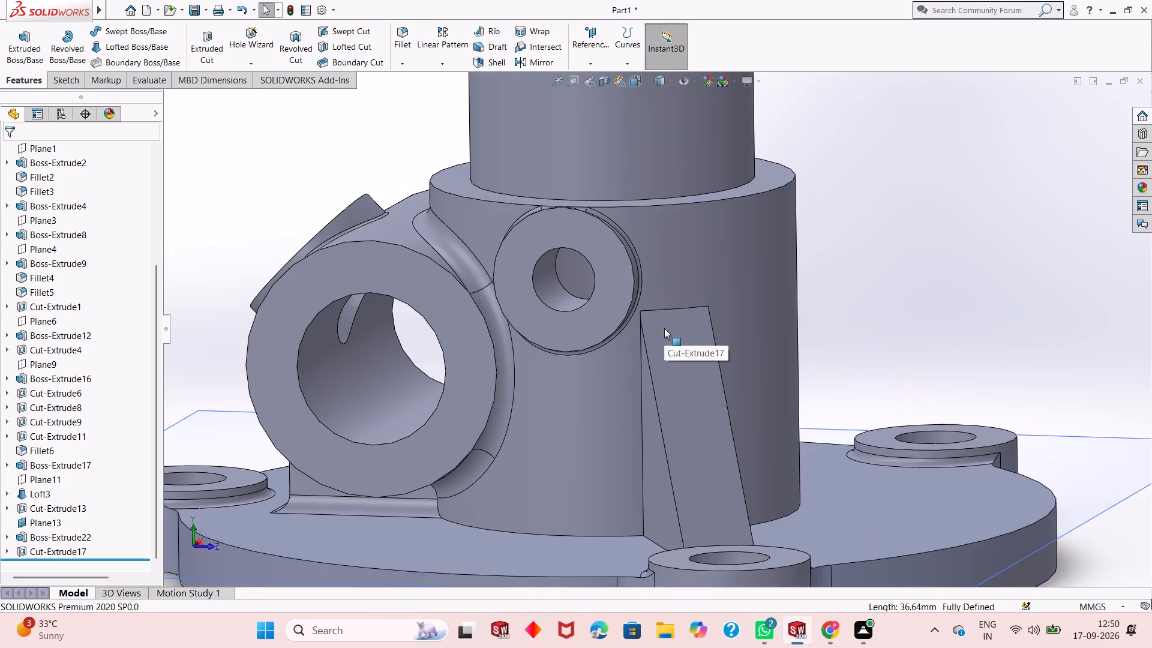
pyautogui.scroll(3, 664, 328)
pyautogui.moveTo(767, 469); pyautogui.dragTo(668, 432, button='middle')
pyautogui.scroll(1, 684, 433)
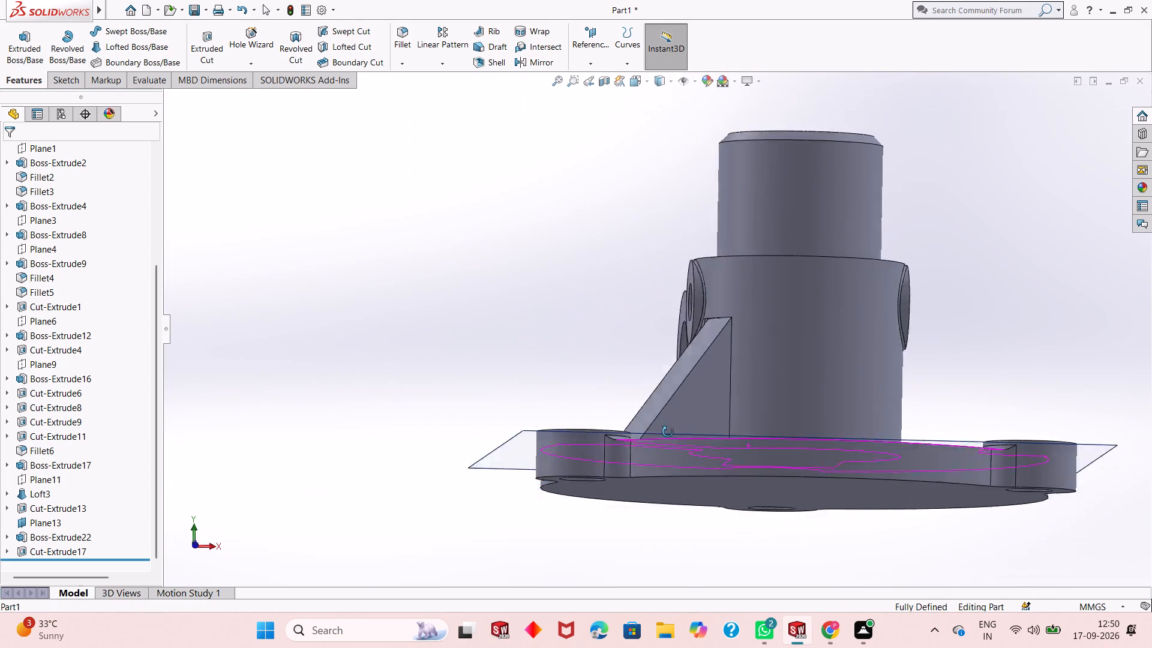
pyautogui.moveTo(668, 432); pyautogui.dragTo(618, 453, button='middle')
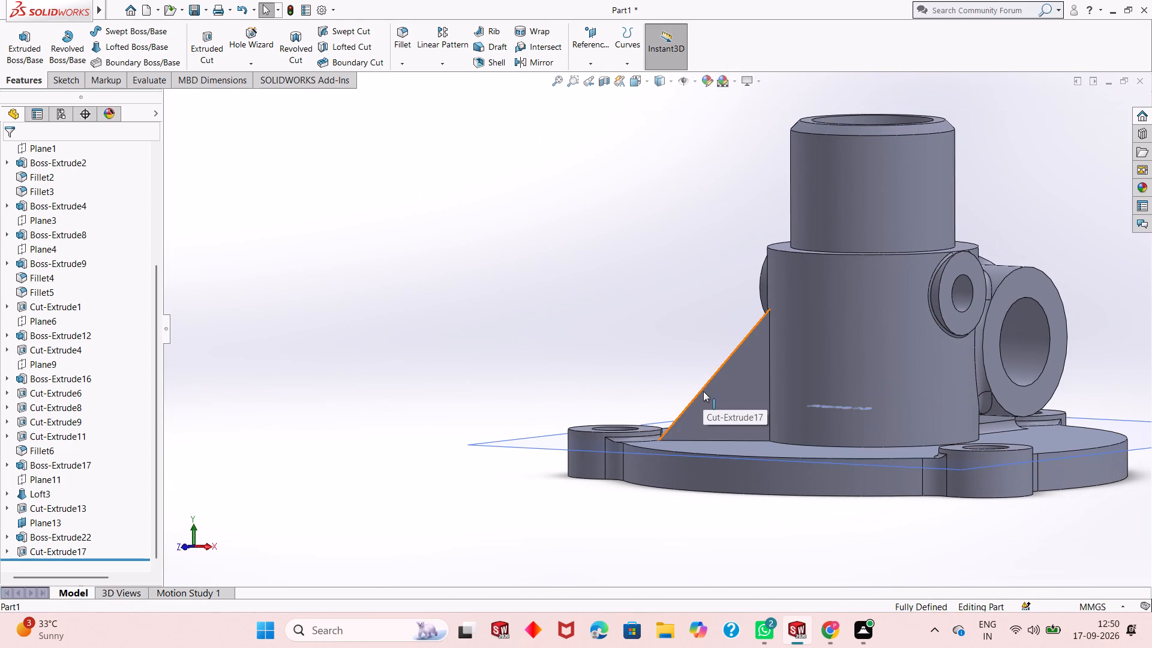
pyautogui.moveTo(742, 424); pyautogui.dragTo(757, 457, button='middle')
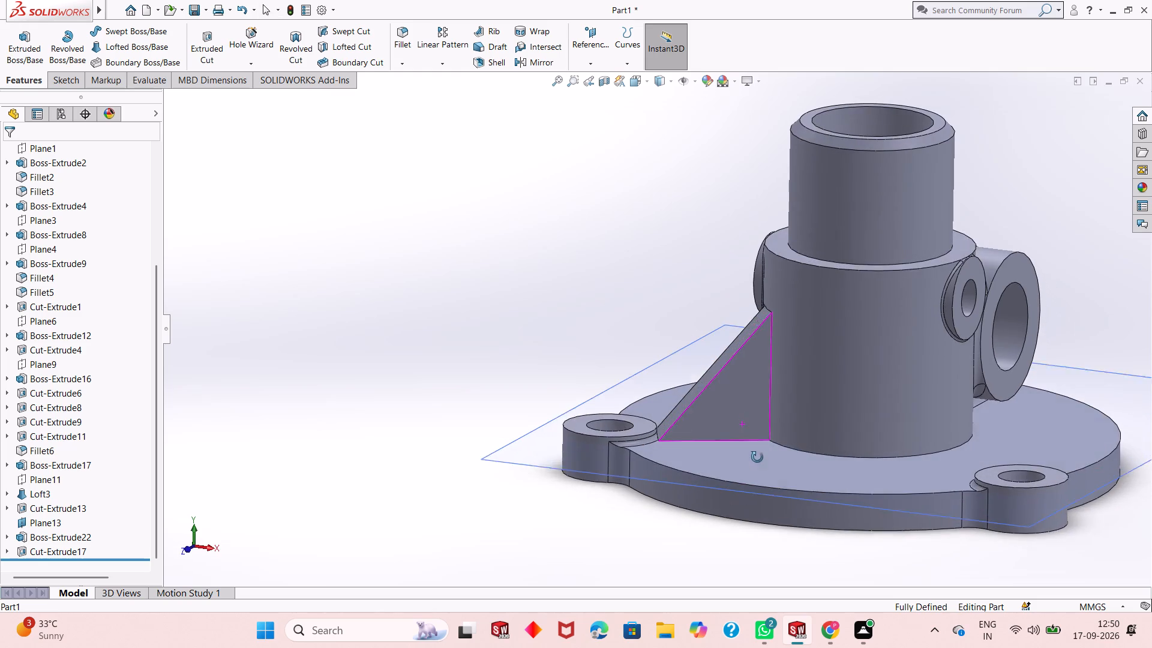
pyautogui.moveTo(757, 457); pyautogui.dragTo(757, 464, button='middle')
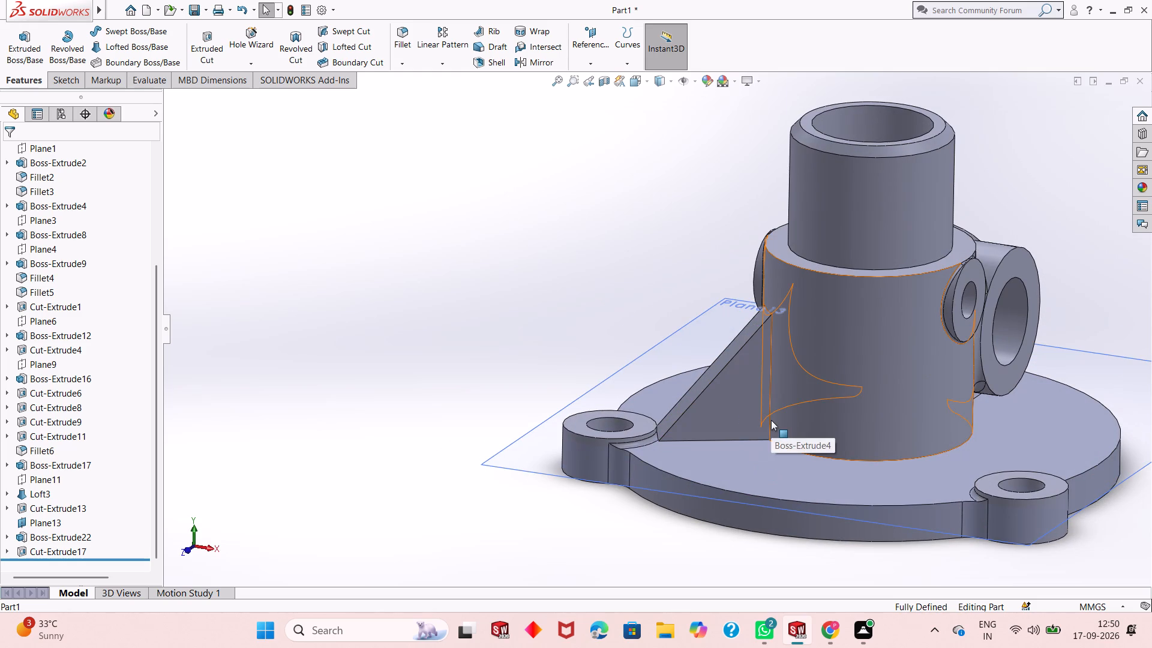
pyautogui.scroll(-3, 771, 420)
pyautogui.scroll(2, 771, 420)
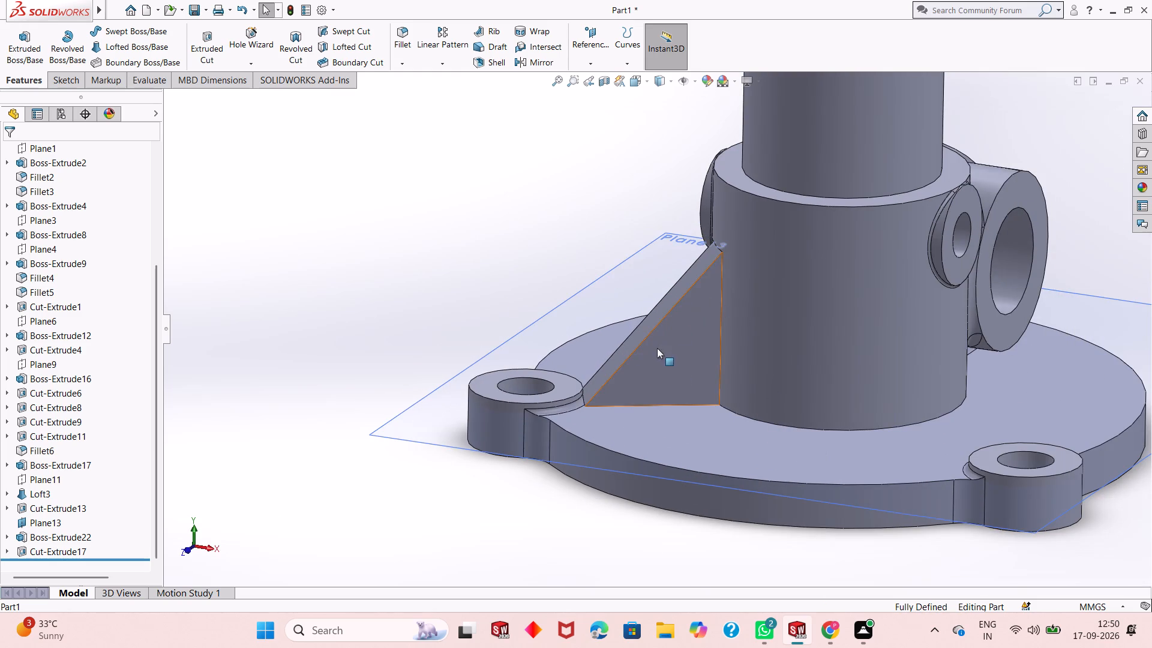
# Undo the gusset's triangular cut and rib block extrusion, back to the open 24 × 9 mm rectangle sketch on the flange.
pyautogui.moveTo(657, 350); pyautogui.dragTo(682, 499, button='middle')
pyautogui.moveTo(647, 349); pyautogui.dragTo(658, 363, button='middle')
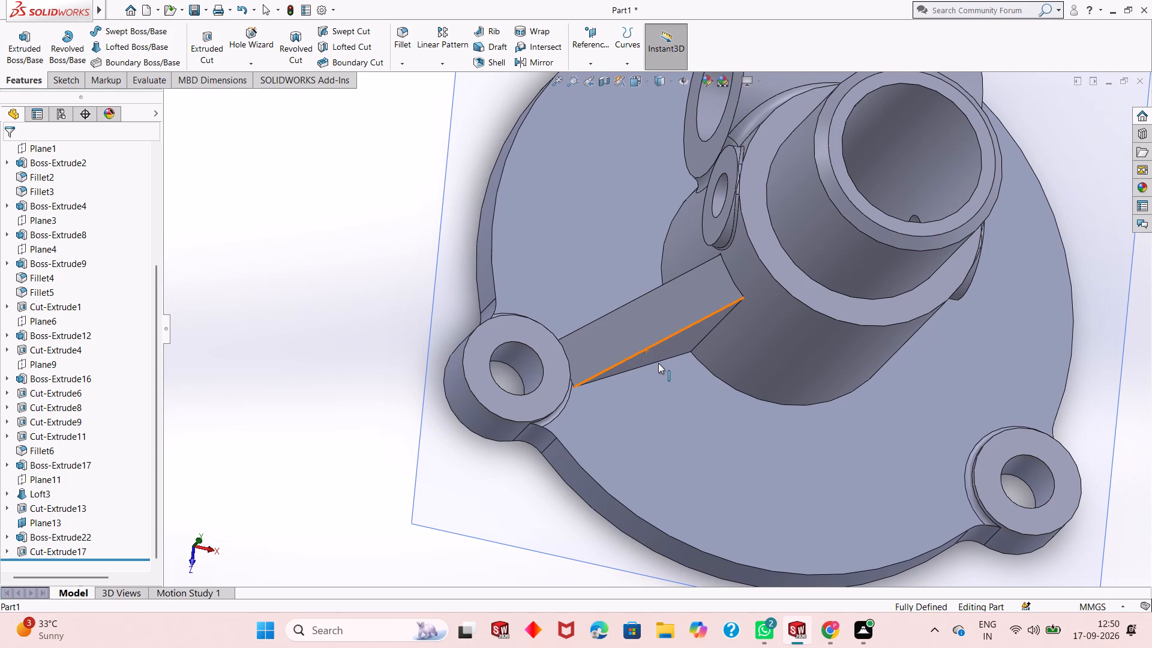
pyautogui.moveTo(642, 360); pyautogui.dragTo(646, 374, button='middle')
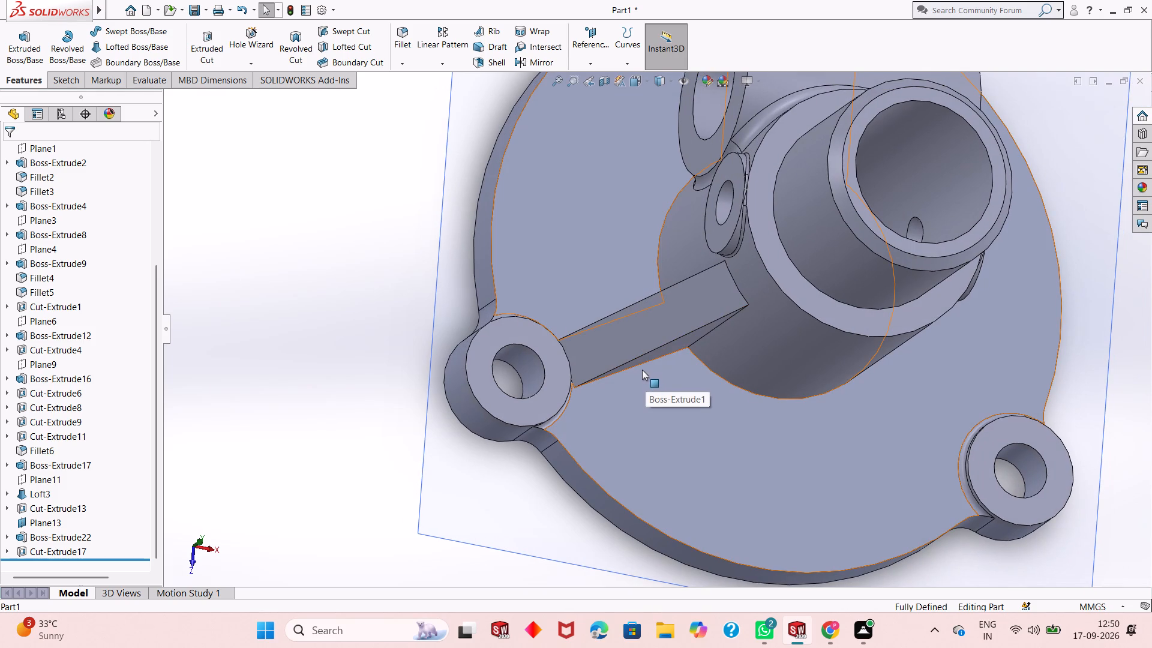
pyautogui.hotkey('ctrl', 'z')
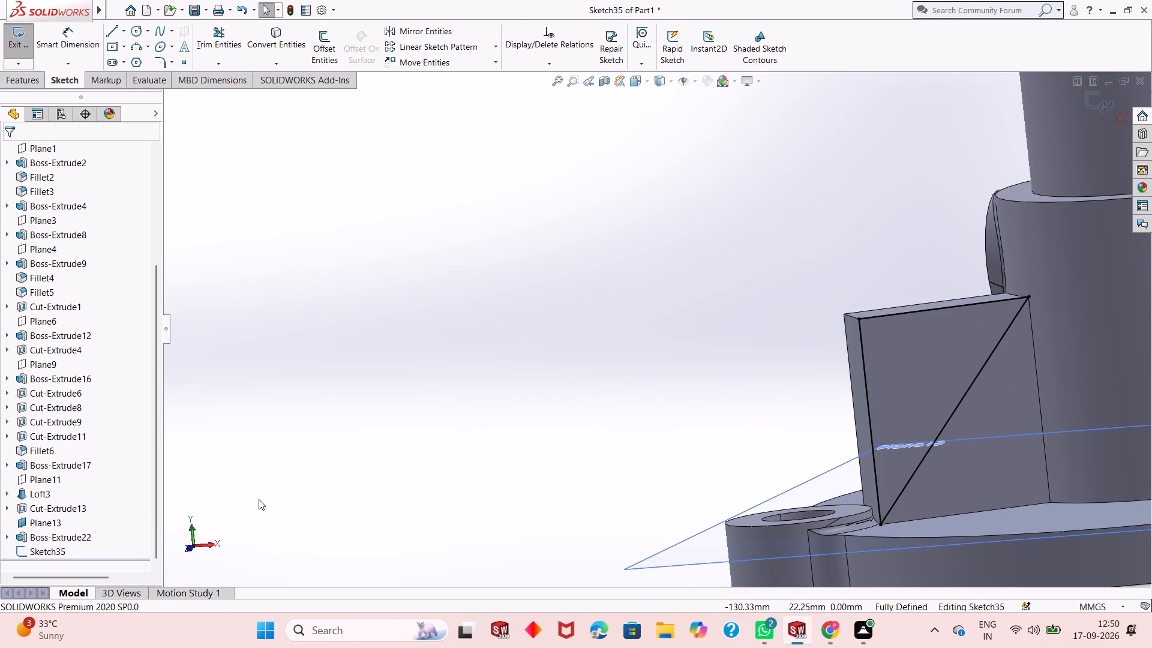
pyautogui.hotkey('ctrl', 'z')
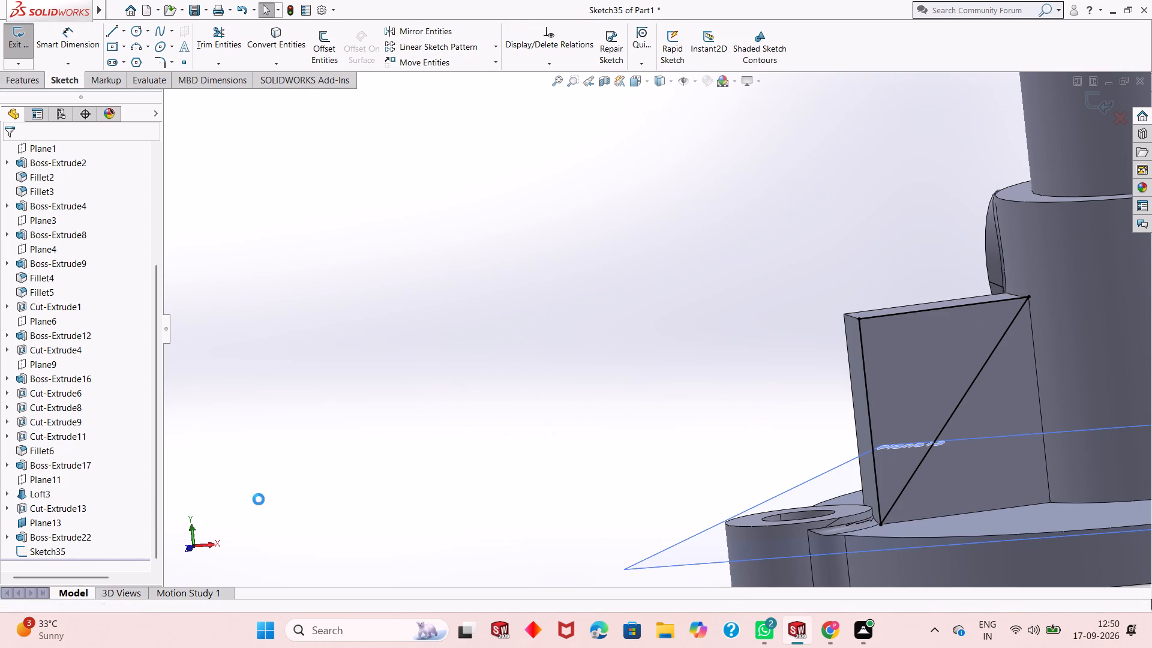
pyautogui.hotkey('ctrl', 'z')
pyautogui.hotkey('ctrl', 'z')
pyautogui.hotkey('ctrl', 'z')
pyautogui.hotkey('ctrl', 'z')
pyautogui.hotkey('ctrl', 'z')
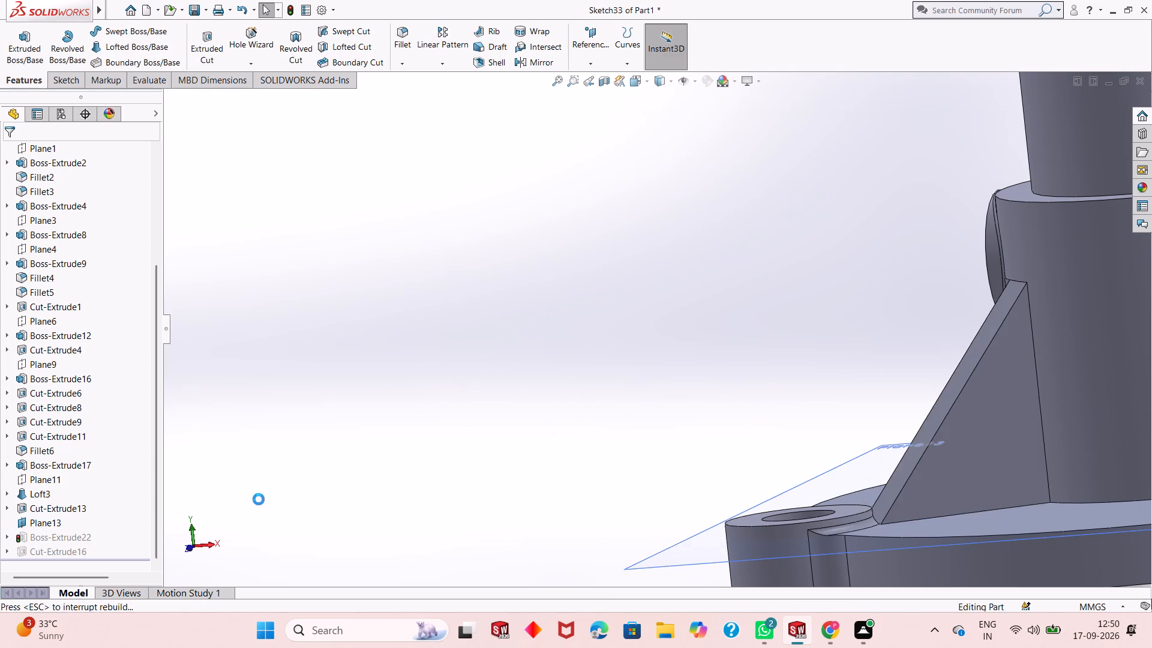
pyautogui.hotkey('ctrl', 'z')
pyautogui.hotkey('ctrl', 'z')
pyautogui.hotkey('ctrl', 'z')
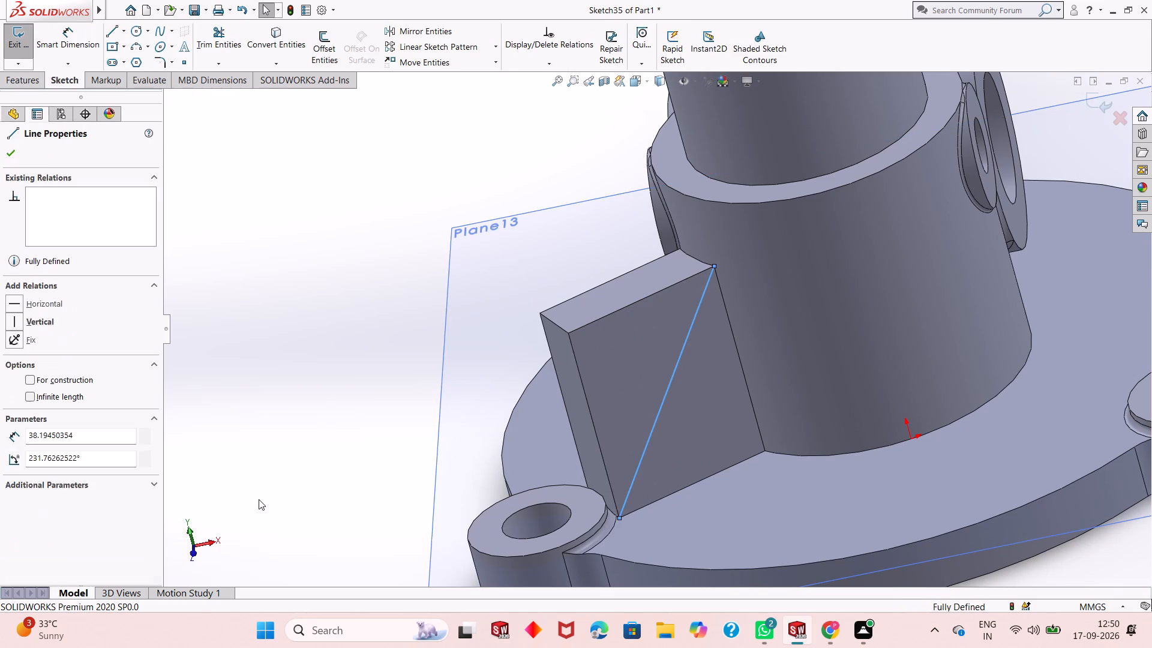
pyautogui.hotkey('ctrl', 'z')
pyautogui.hotkey('ctrl', 'z')
pyautogui.hotkey('ctrl', 'z')
pyautogui.hotkey('ctrl', 'z')
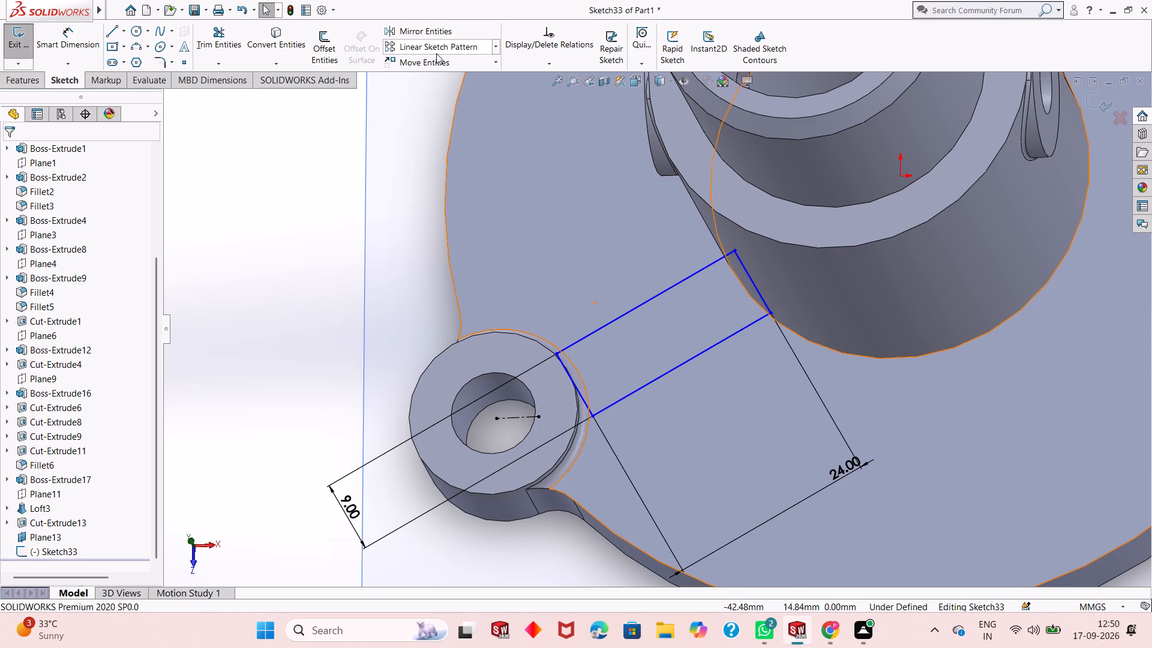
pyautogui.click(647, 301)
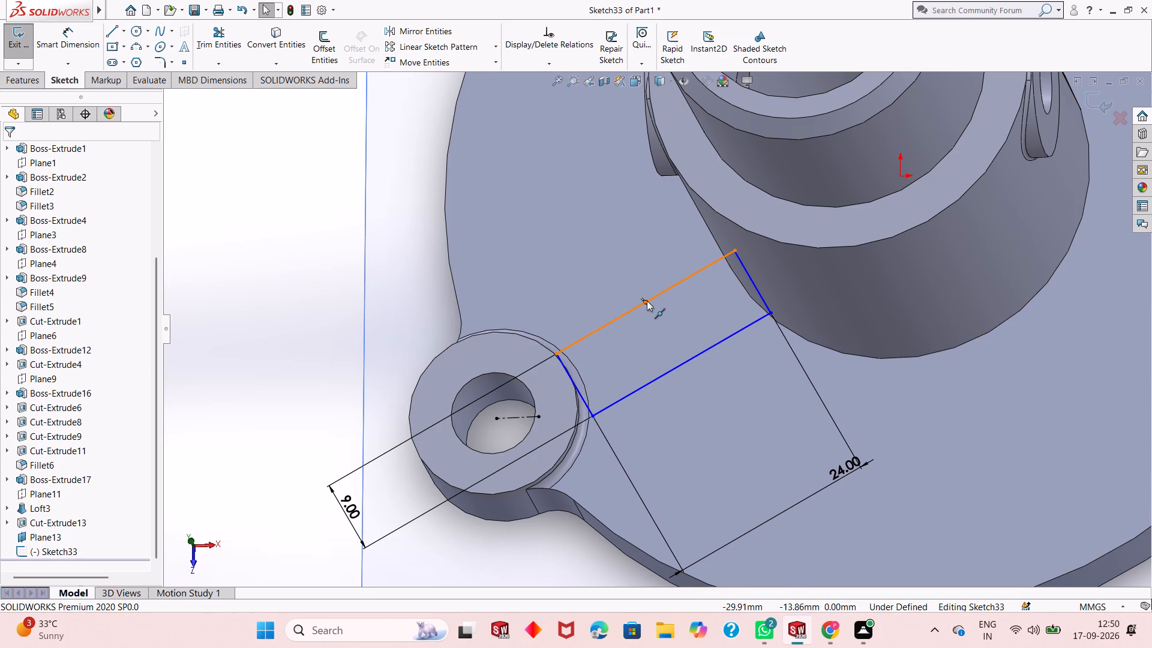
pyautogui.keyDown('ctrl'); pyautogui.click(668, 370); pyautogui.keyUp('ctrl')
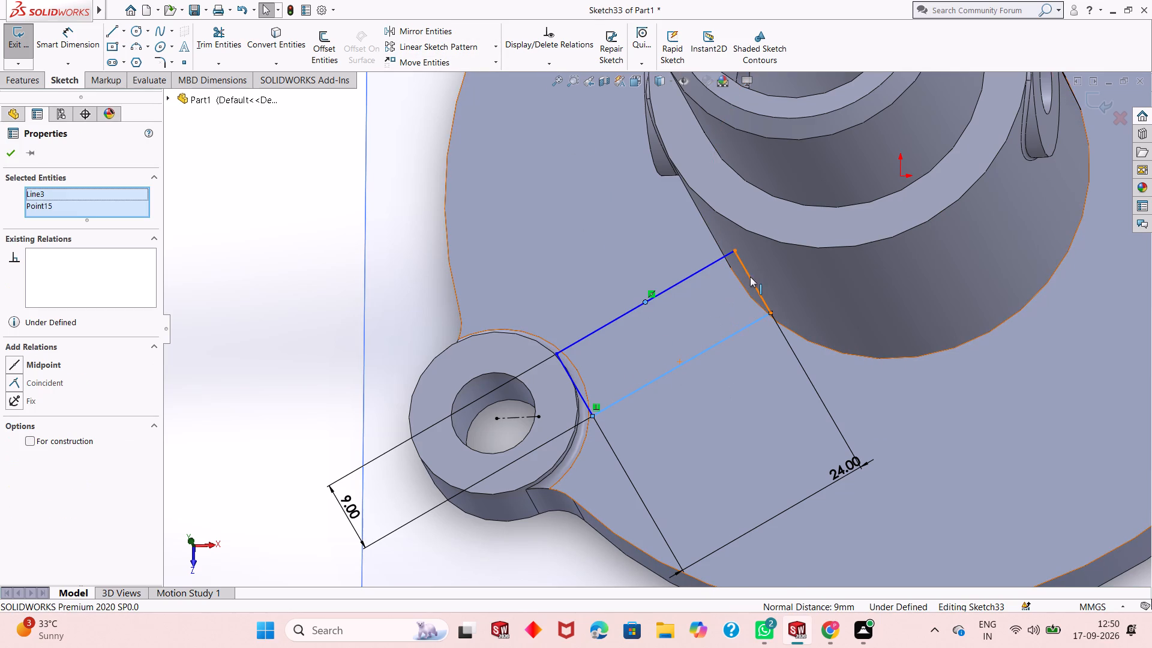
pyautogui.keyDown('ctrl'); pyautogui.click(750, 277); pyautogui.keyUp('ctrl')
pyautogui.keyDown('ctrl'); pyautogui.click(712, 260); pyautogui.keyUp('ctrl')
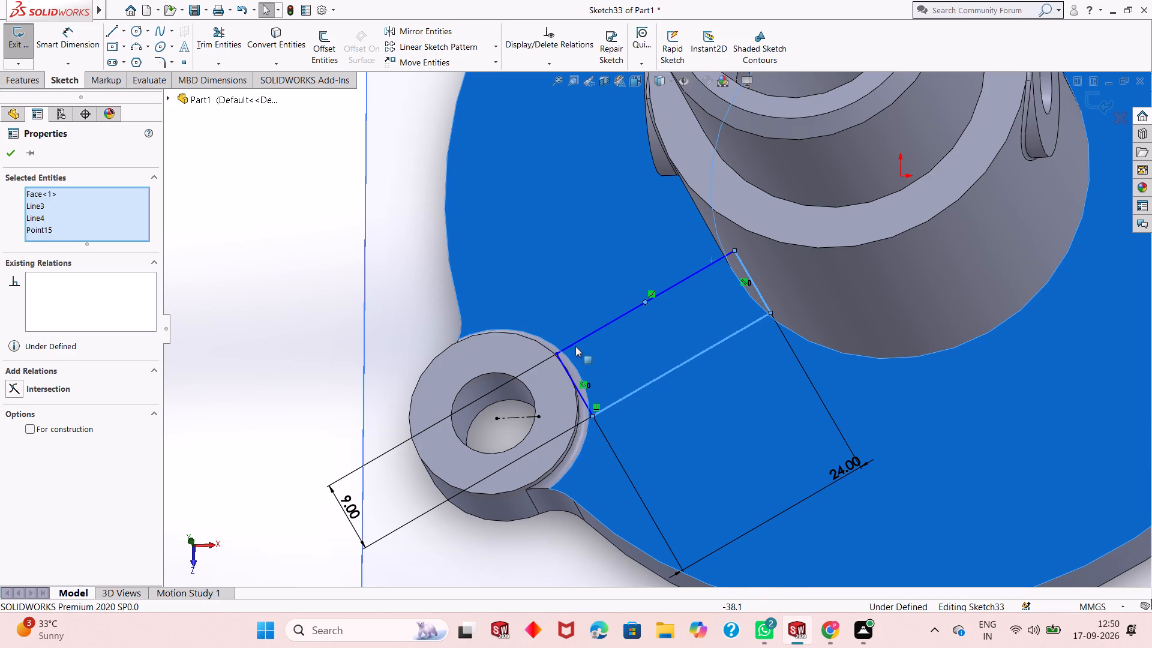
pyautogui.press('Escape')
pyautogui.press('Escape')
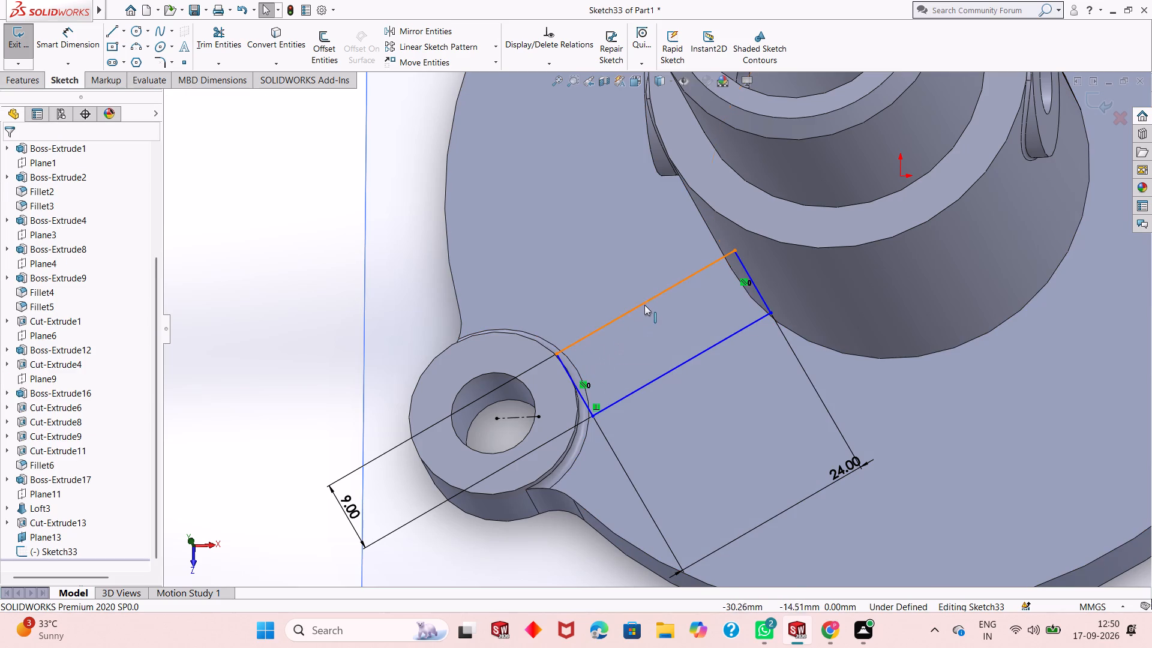
# Move all four lines of the rib rectangle slightly along its short edges, toward the small bored boss.
pyautogui.click(646, 301)
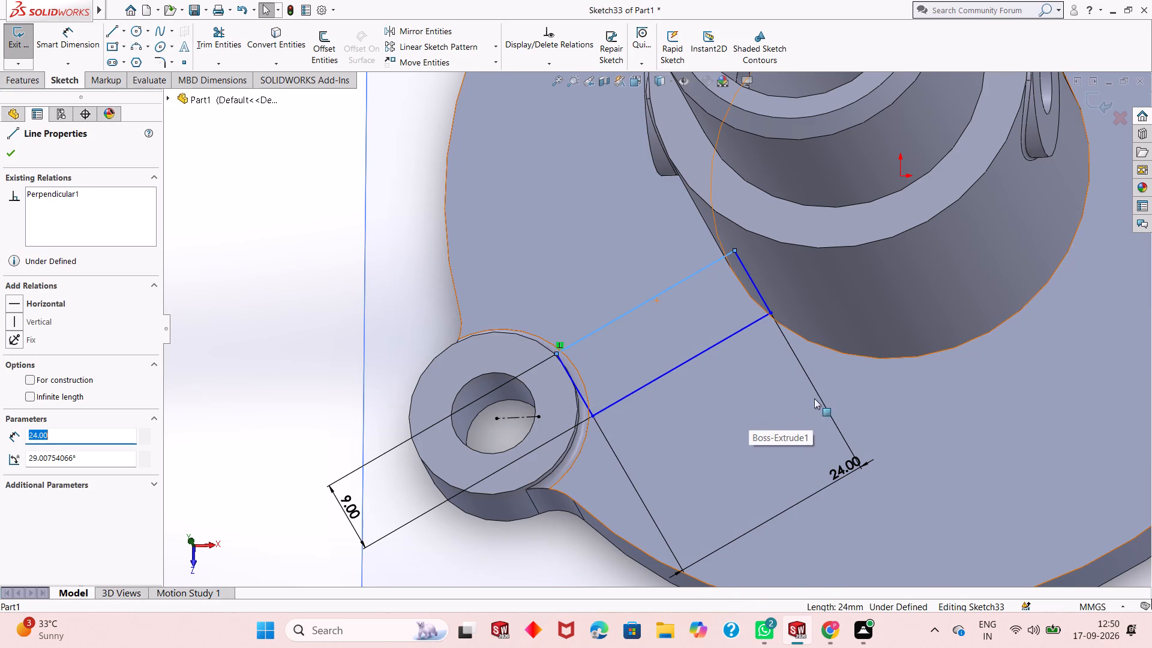
pyautogui.keyDown('ctrl'); pyautogui.click(761, 292); pyautogui.keyUp('ctrl')
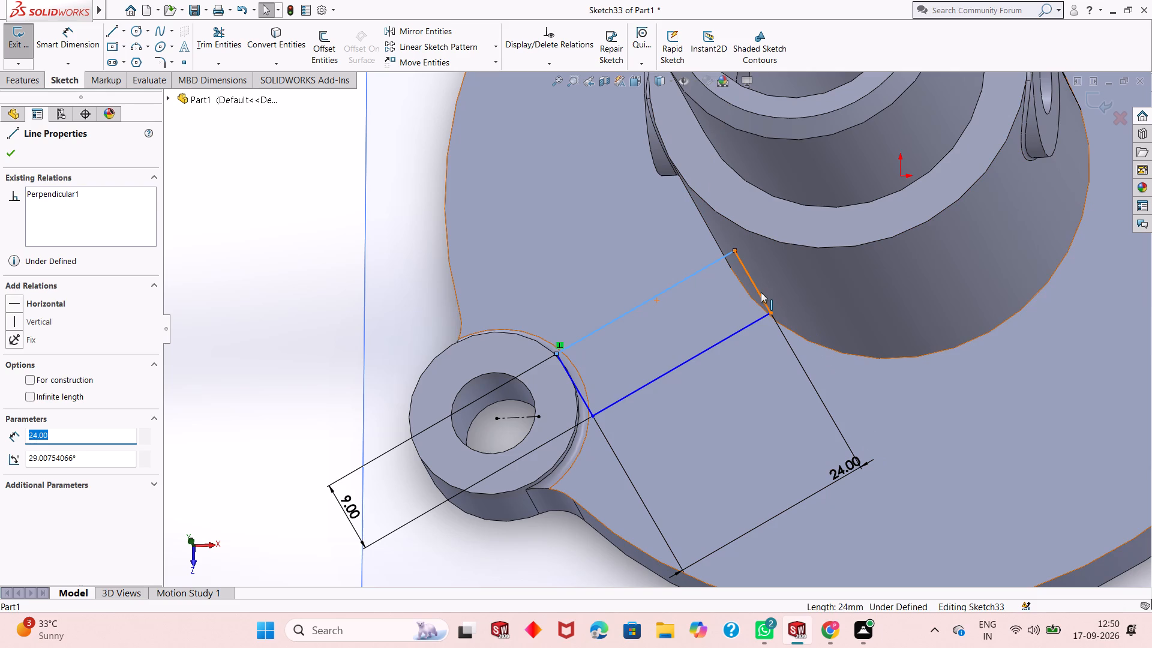
pyautogui.keyDown('ctrl'); pyautogui.click(718, 347); pyautogui.keyUp('ctrl')
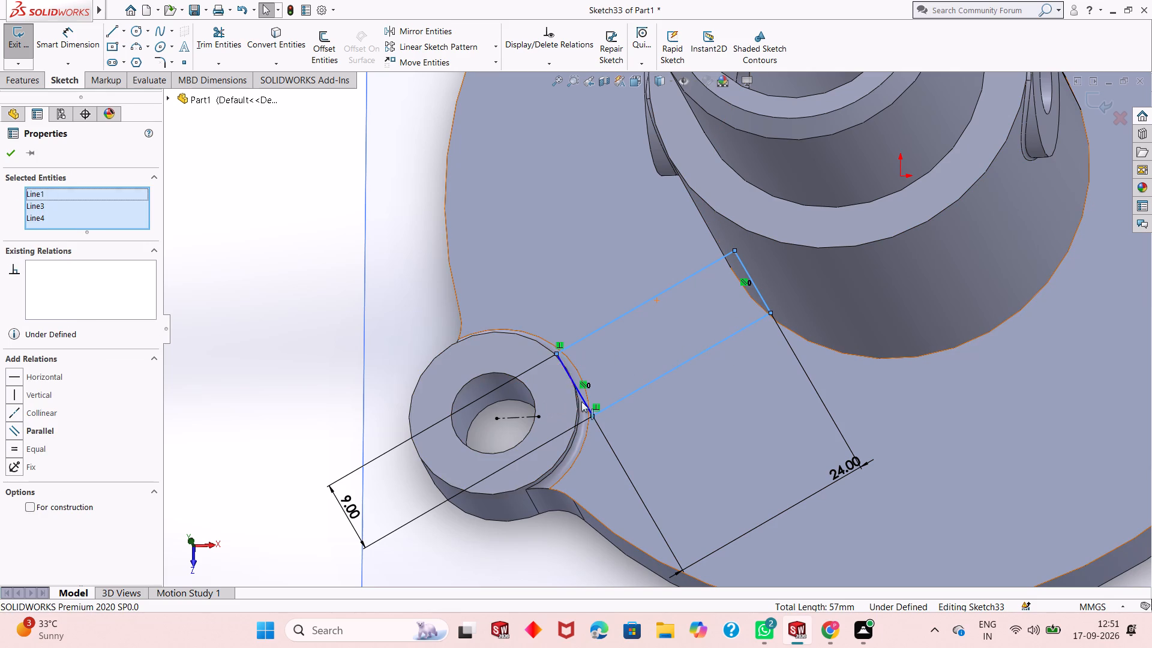
pyautogui.keyDown('ctrl'); pyautogui.click(584, 400); pyautogui.keyUp('ctrl')
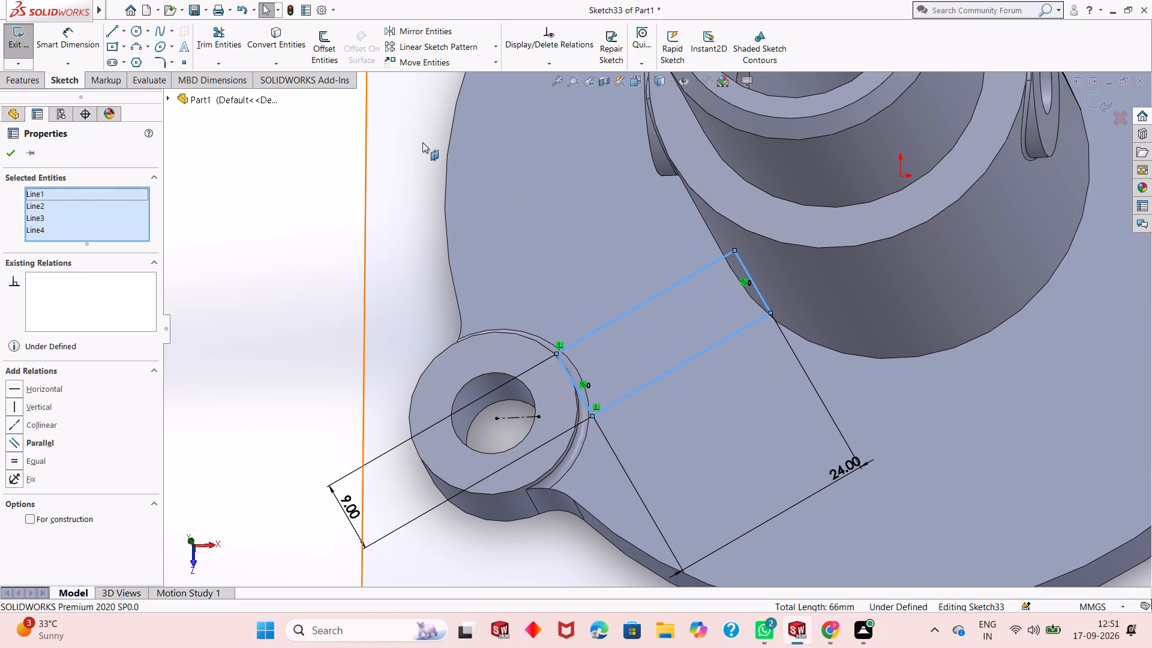
pyautogui.click(478, 62)
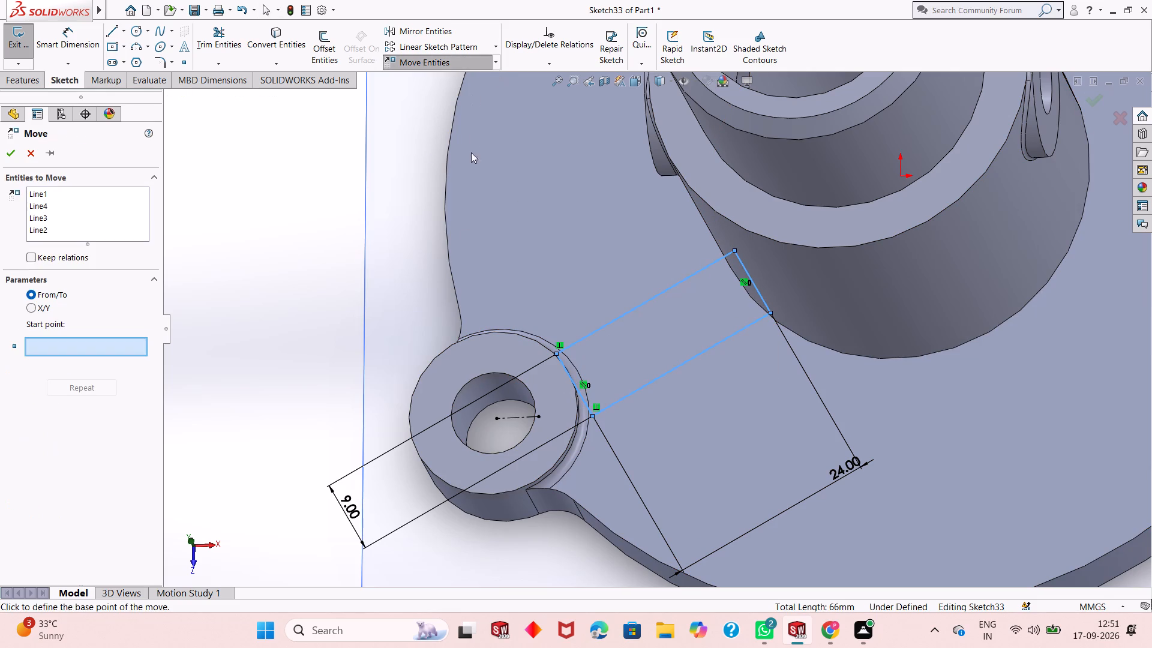
pyautogui.click(574, 384)
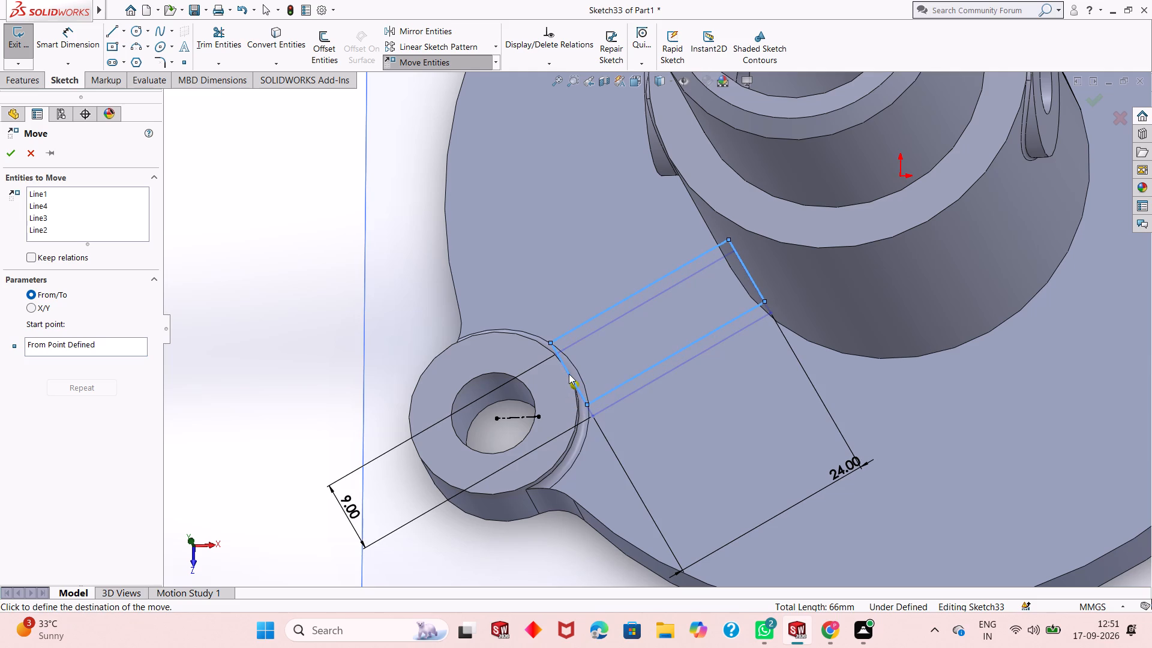
pyautogui.click(569, 374)
pyautogui.press('Escape')
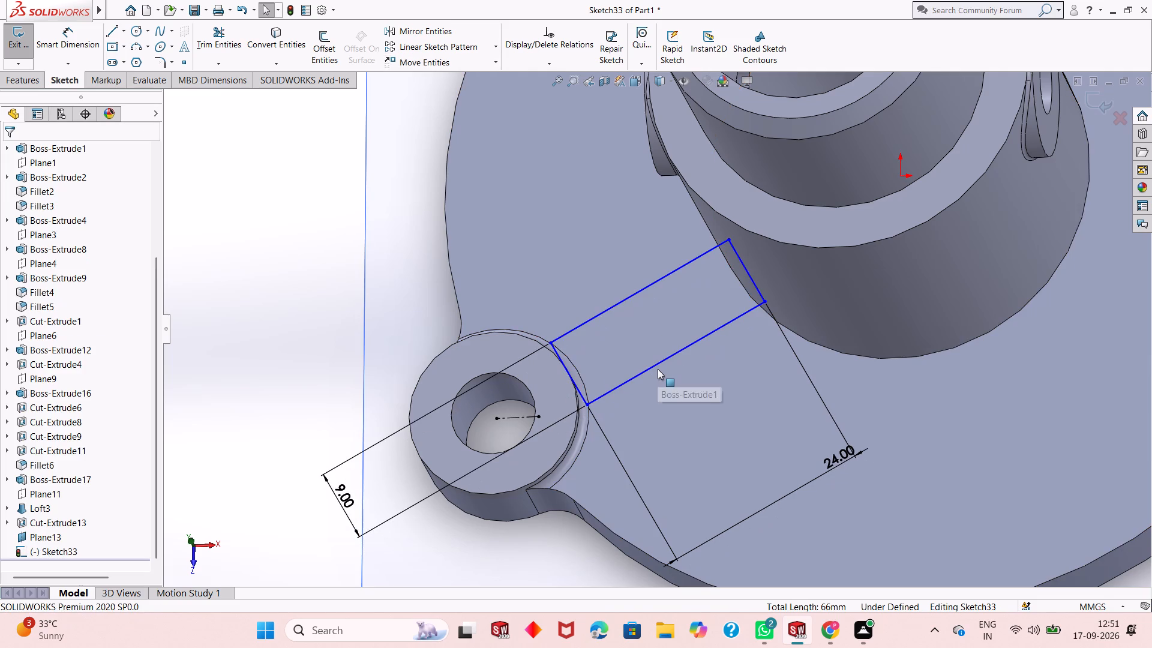
pyautogui.press('Escape')
pyautogui.press('Escape')
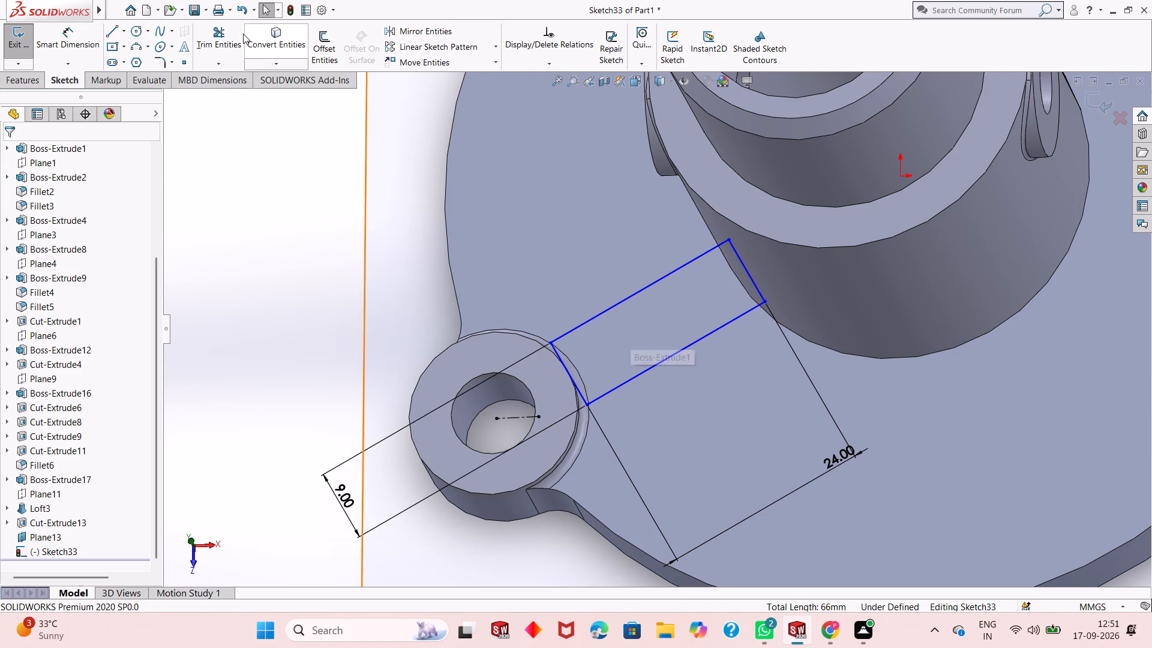
# Extrude the moved rectangle upward from the flange as a blind, merged rib block 26 mm high.
pyautogui.click(16, 77)
pyautogui.click(28, 48)
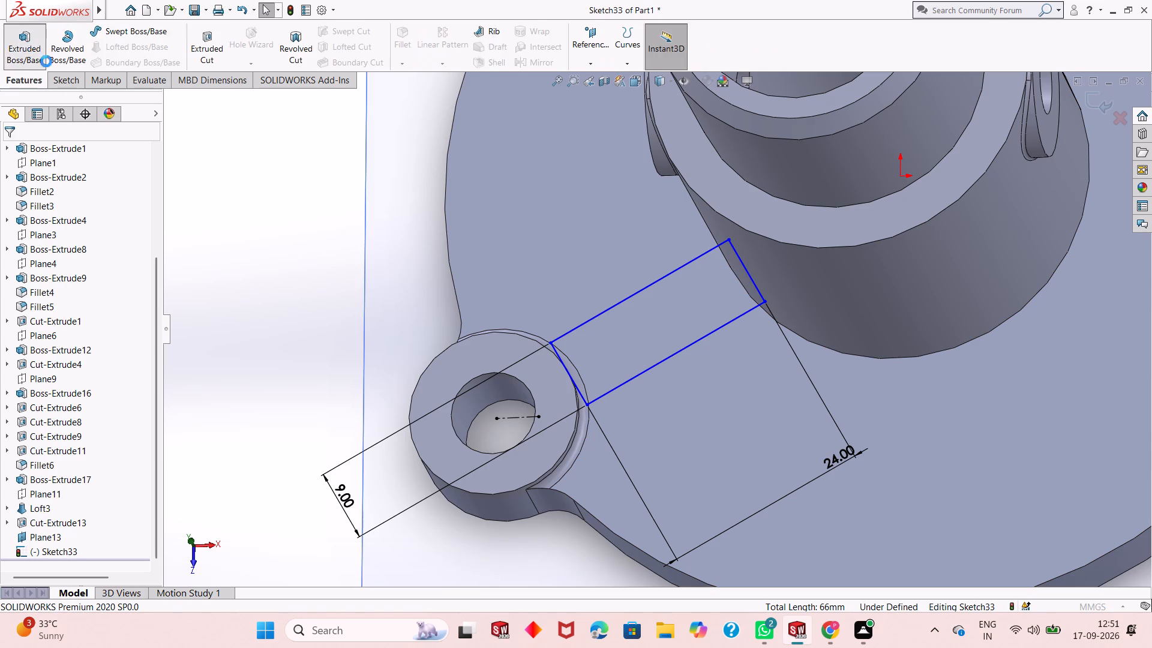
pyautogui.scroll(-1, 599, 341)
pyautogui.moveTo(599, 344); pyautogui.dragTo(602, 166, button='middle')
pyautogui.scroll(6, 602, 166)
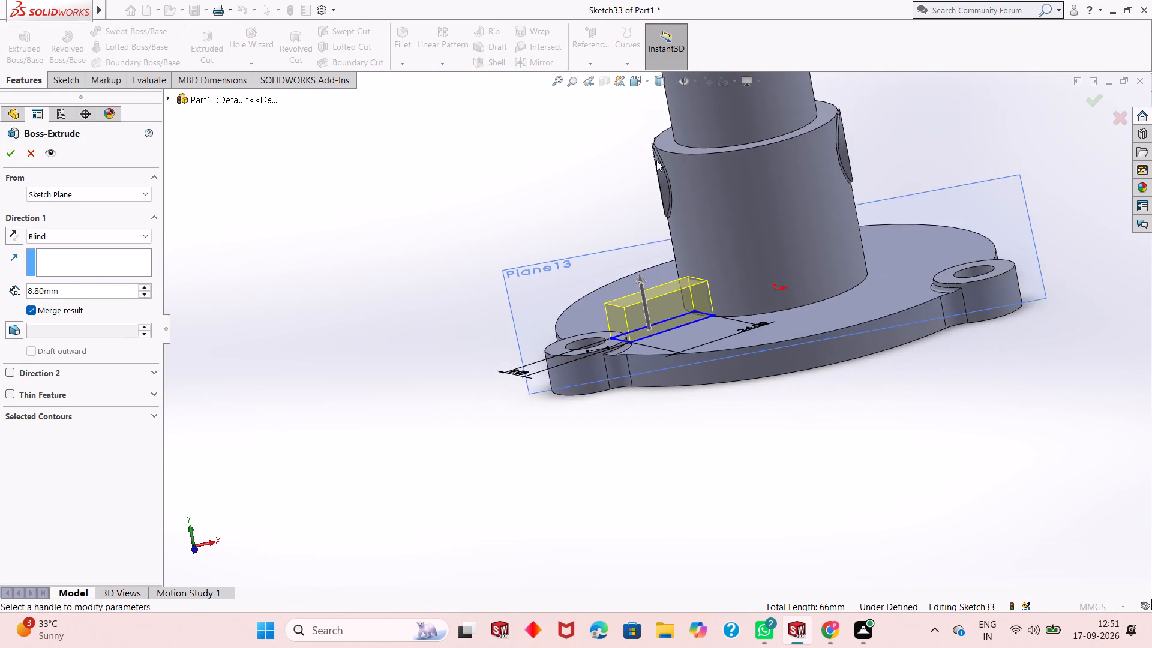
pyautogui.scroll(-4, 725, 148)
pyautogui.scroll(4, 607, 323)
pyautogui.scroll(1, 618, 464)
pyautogui.moveTo(620, 464); pyautogui.dragTo(619, 455, button='middle')
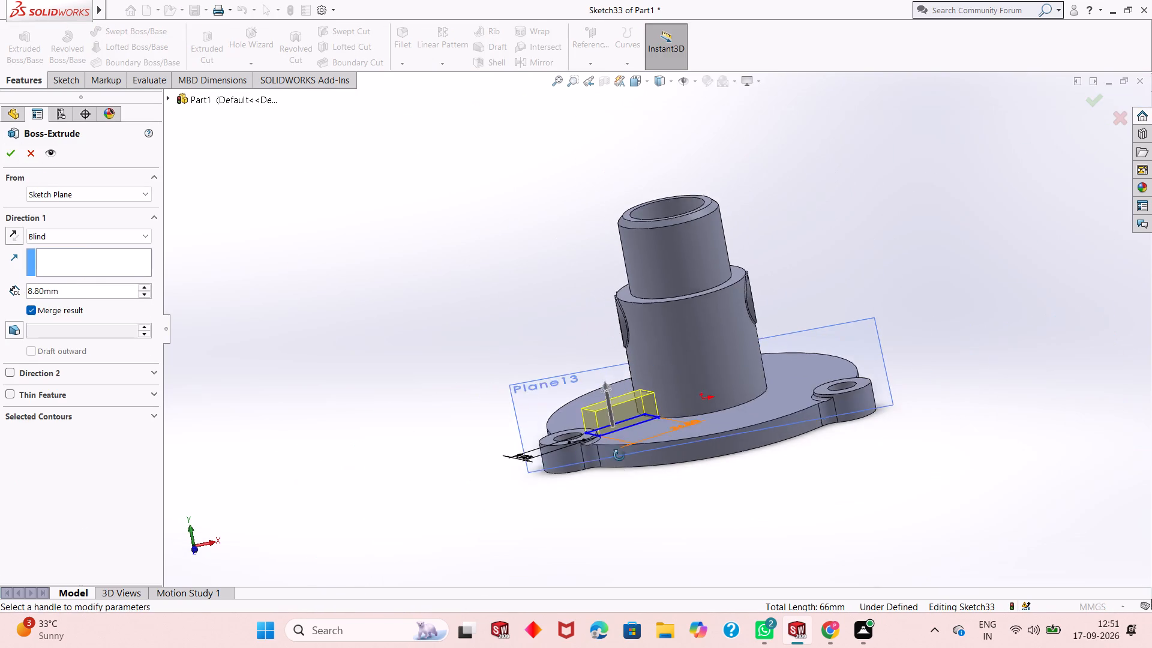
pyautogui.moveTo(619, 455); pyautogui.dragTo(747, 450, button='middle')
pyautogui.scroll(-4, 717, 379)
pyautogui.moveTo(770, 394); pyautogui.dragTo(757, 386, button='middle')
pyautogui.scroll(1, 770, 394)
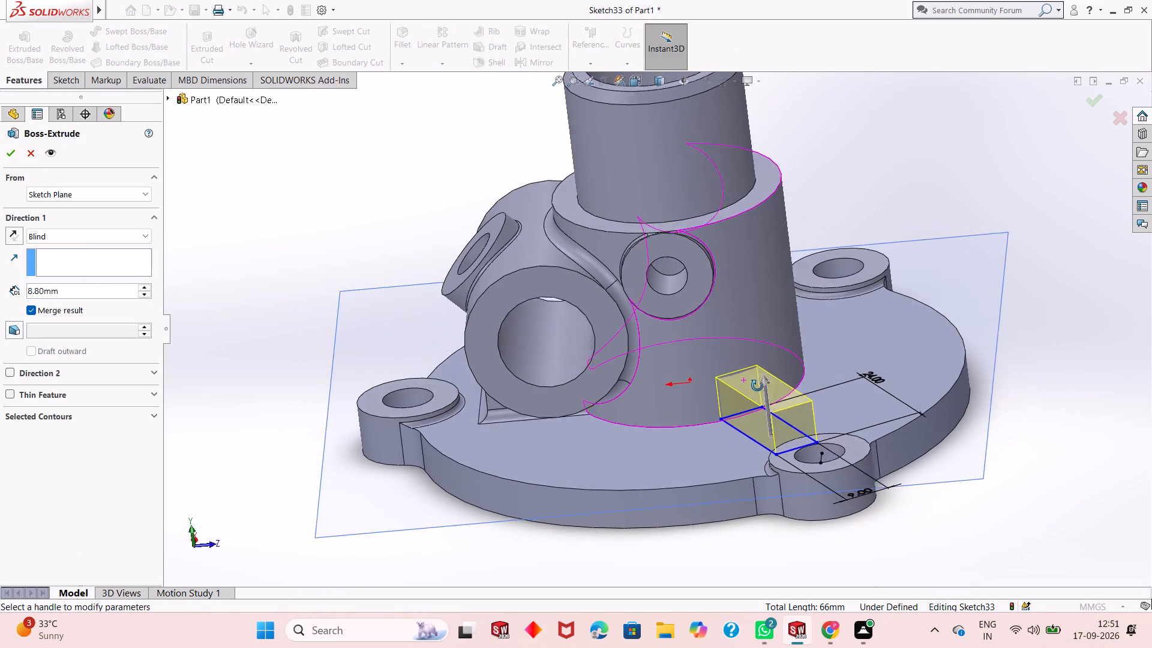
pyautogui.moveTo(757, 386); pyautogui.dragTo(745, 379, button='middle')
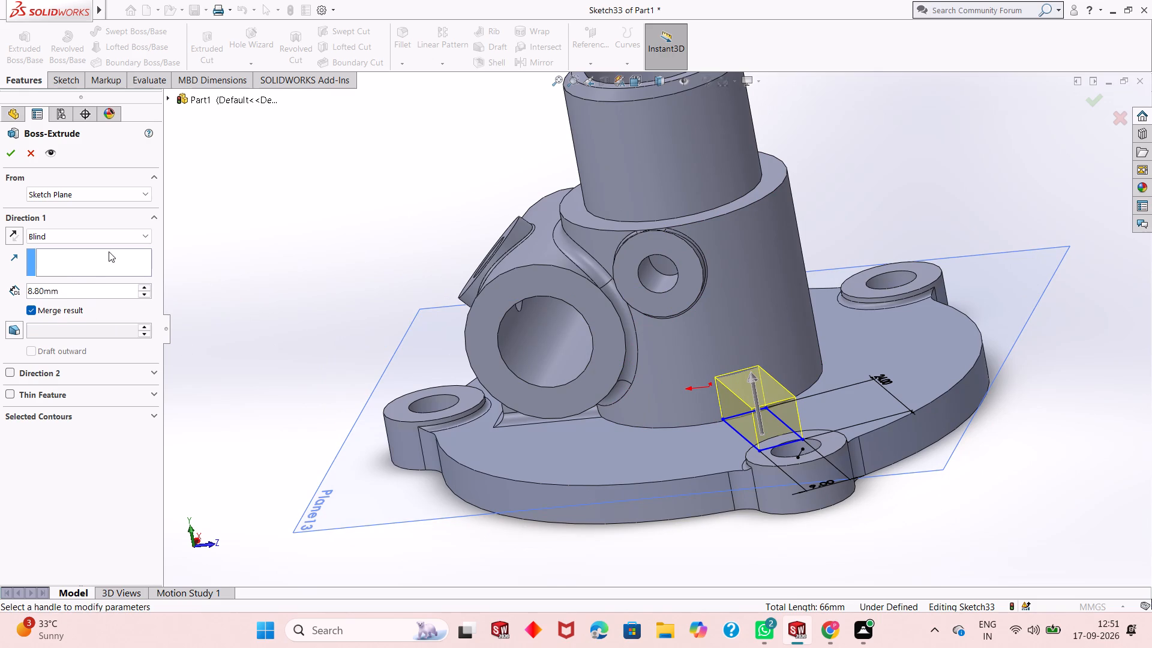
pyautogui.doubleClick(102, 286)
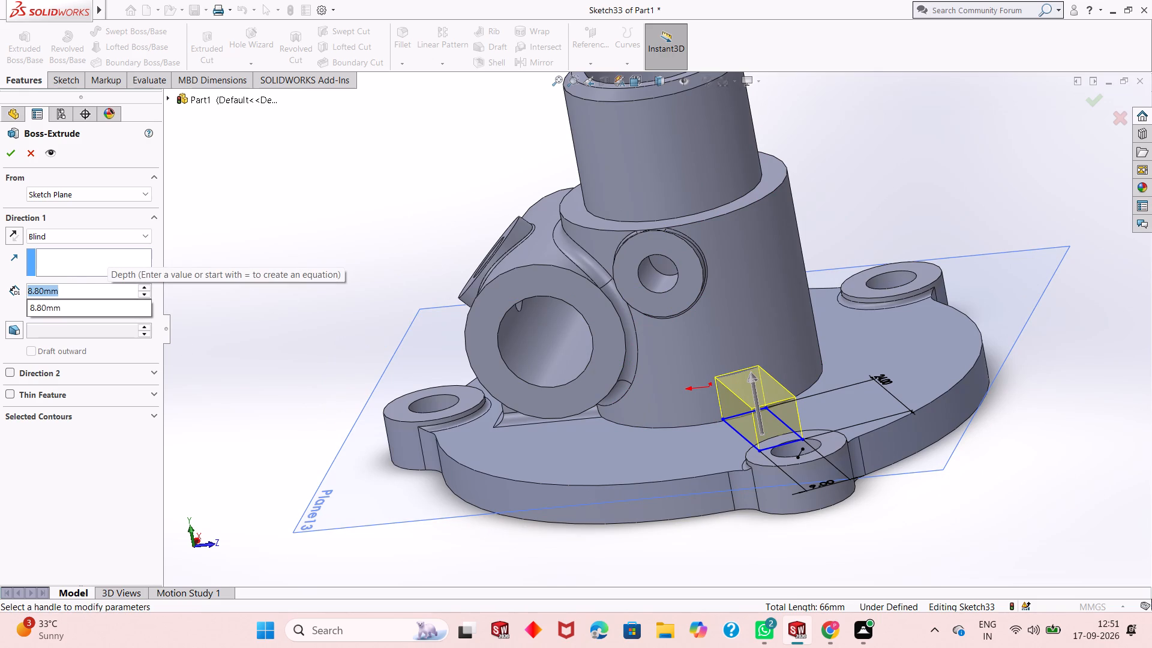
pyautogui.write('30')
pyautogui.press('Return')
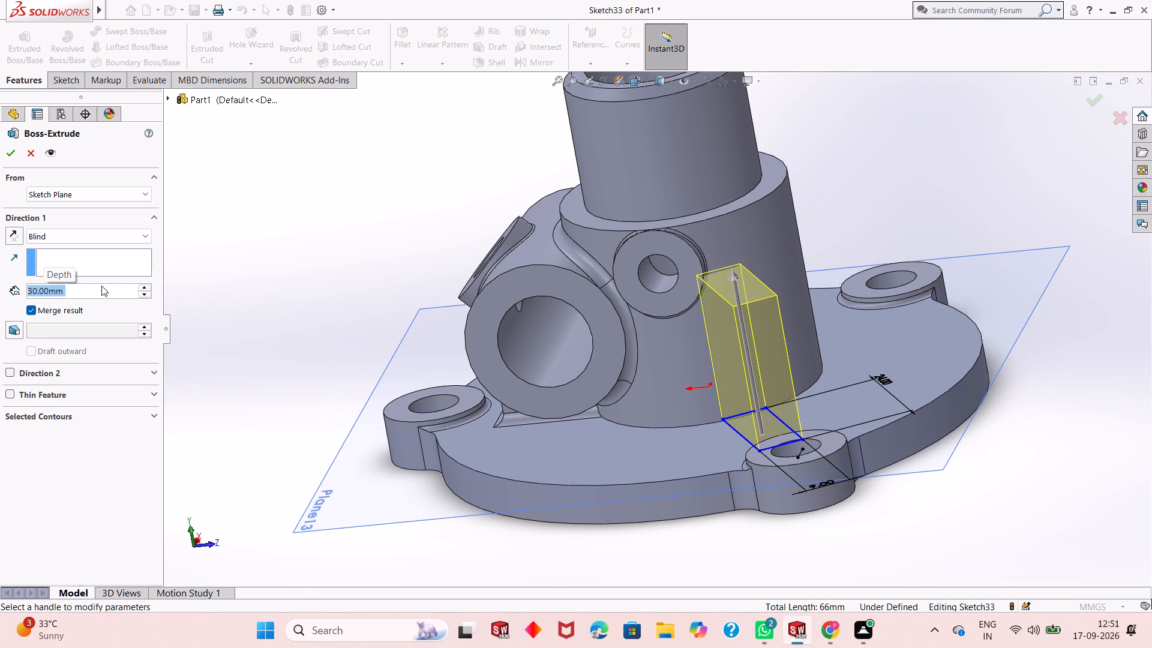
pyautogui.write('28')
pyautogui.press('Return')
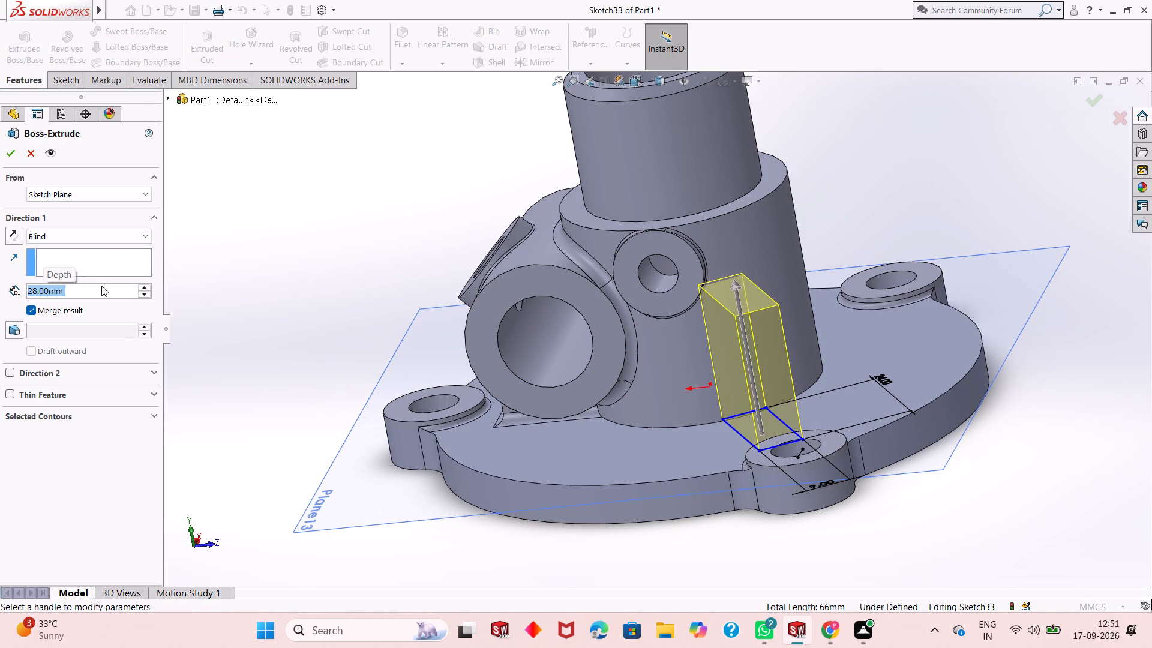
pyautogui.write('26')
pyautogui.press('Return')
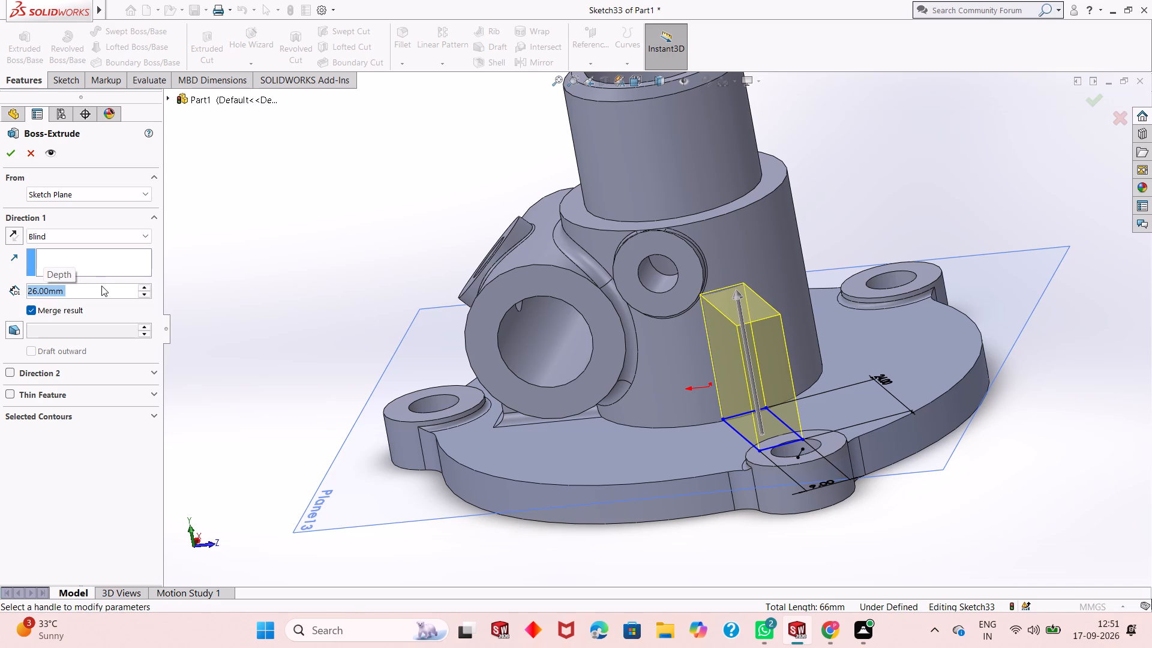
pyautogui.click(7, 157)
pyautogui.press('Escape')
# Examine the new rib block's fit against the cylinder, the flange and the small bored boss.
pyautogui.moveTo(618, 411); pyautogui.dragTo(587, 317, button='middle')
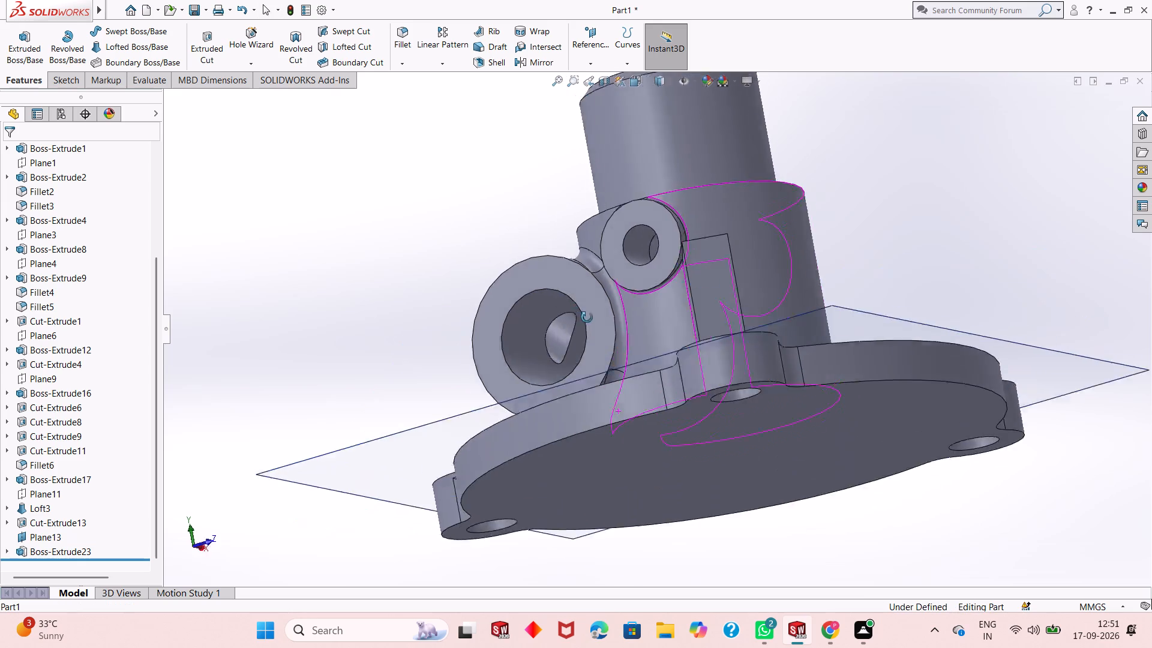
pyautogui.moveTo(587, 317); pyautogui.dragTo(460, 387, button='middle')
pyautogui.moveTo(664, 392); pyautogui.dragTo(779, 245, button='middle')
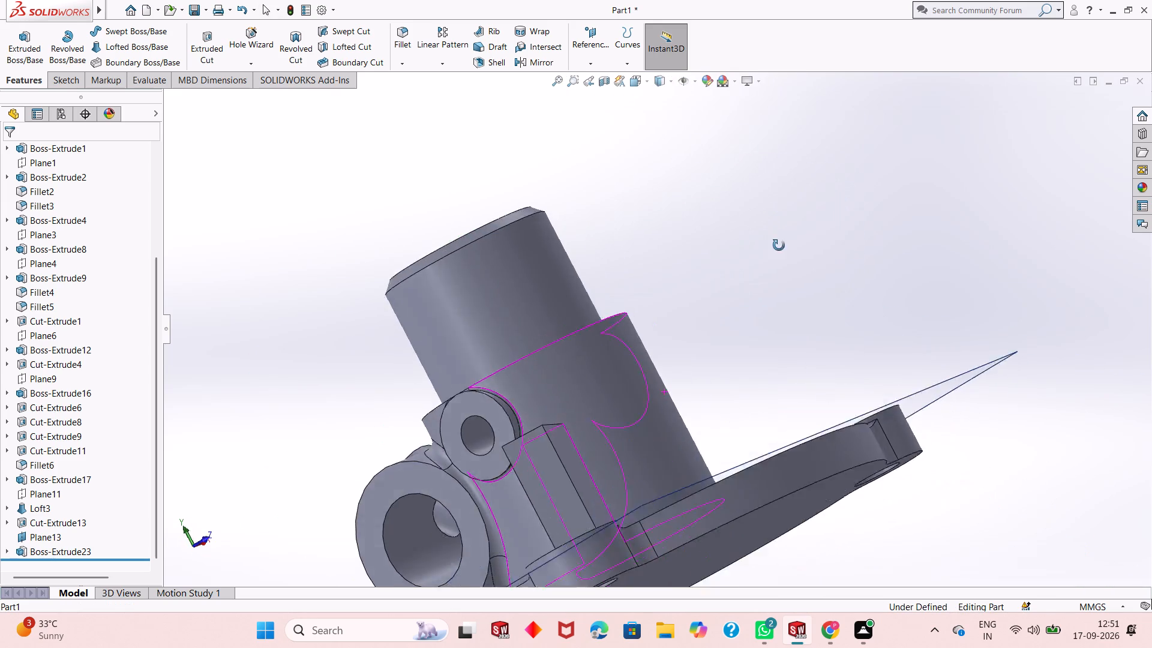
pyautogui.moveTo(779, 245); pyautogui.dragTo(689, 434, button='middle')
pyautogui.scroll(2, 510, 423)
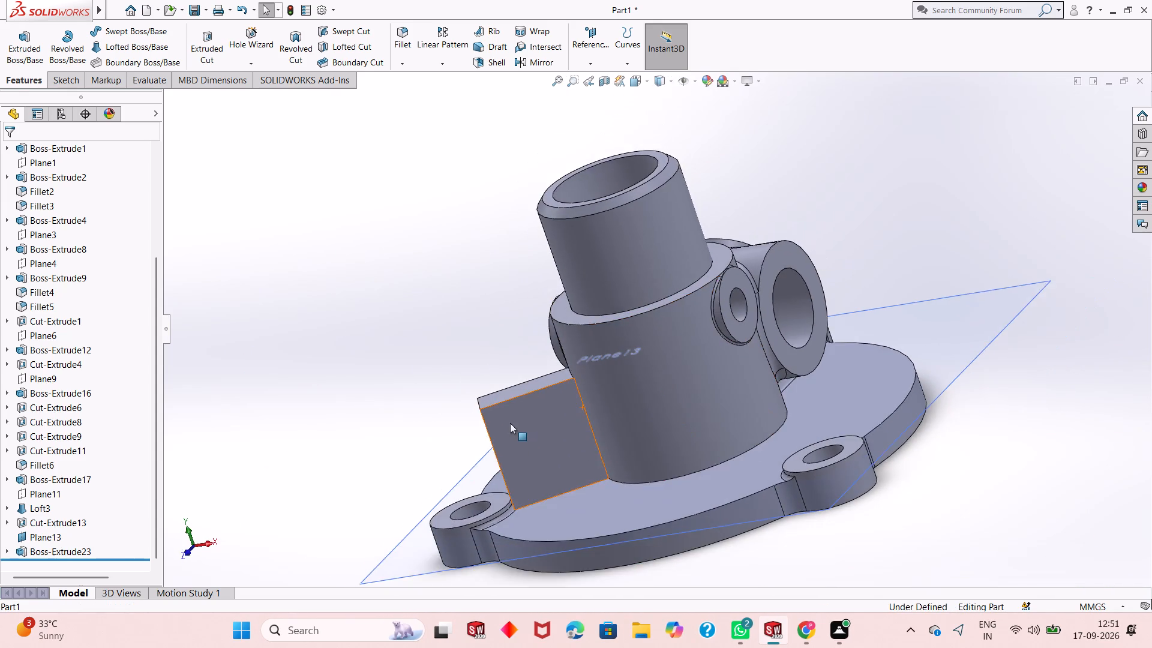
pyautogui.scroll(1, 510, 423)
pyautogui.moveTo(556, 415); pyautogui.dragTo(571, 368, button='middle')
pyautogui.scroll(-3, 584, 368)
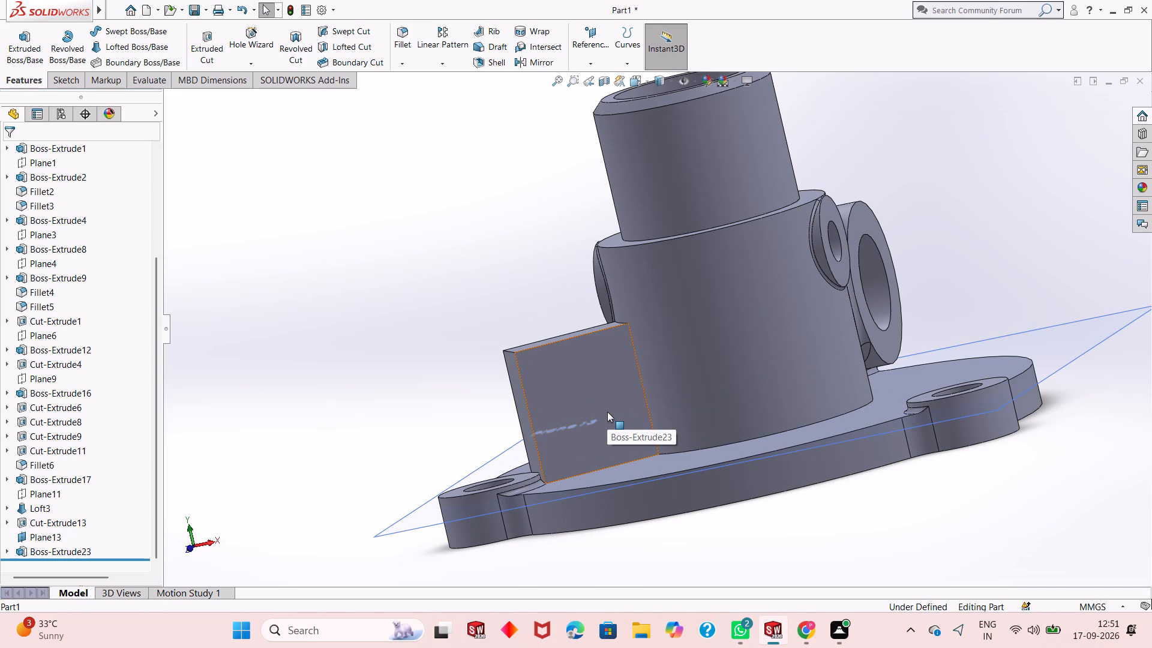
pyautogui.moveTo(637, 394); pyautogui.dragTo(757, 373, button='middle')
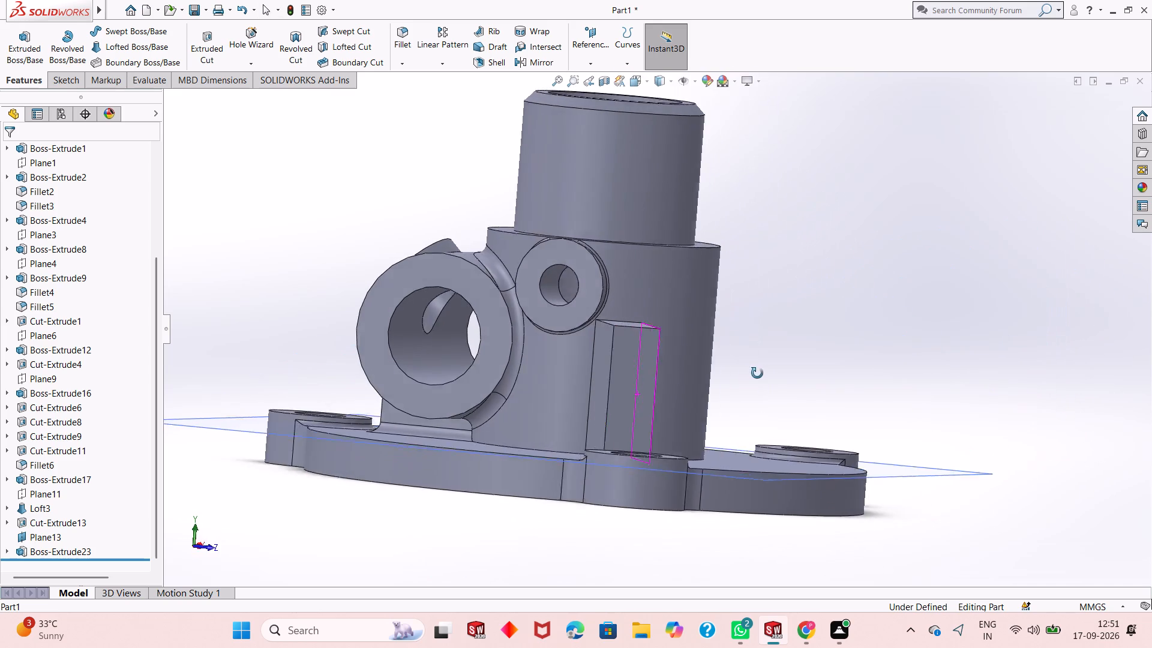
pyautogui.moveTo(757, 373); pyautogui.dragTo(632, 372, button='middle')
# Open a new sketch on the large side face of the rib block.
pyautogui.click(586, 363)
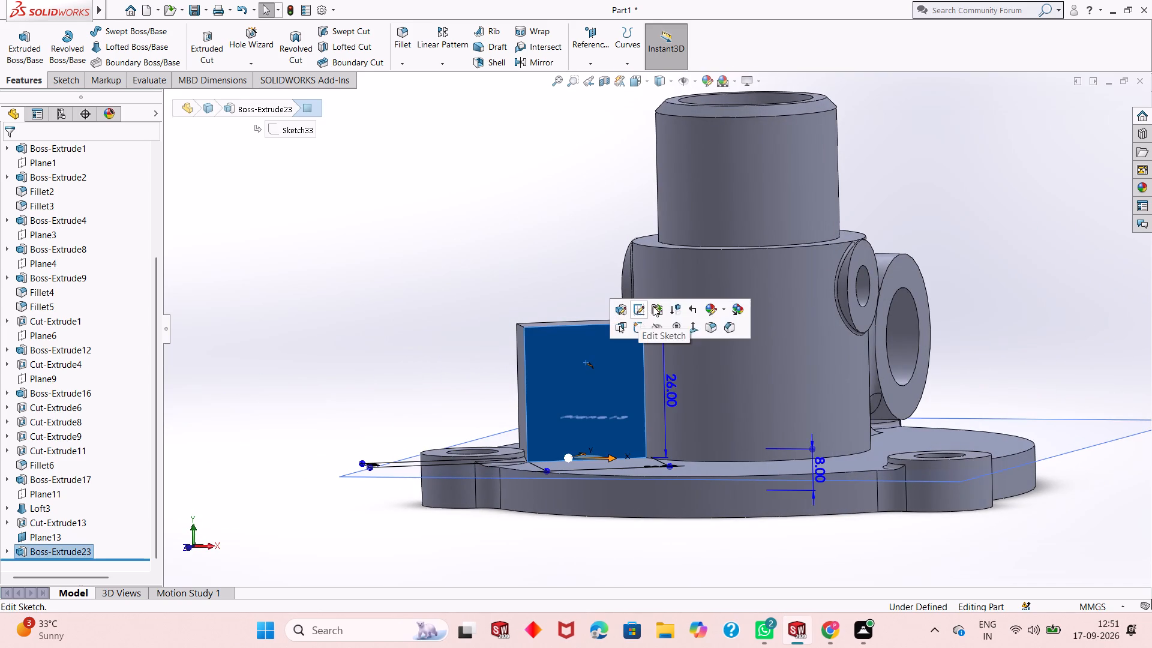
pyautogui.click(634, 330)
pyautogui.press('Escape')
pyautogui.press('Escape')
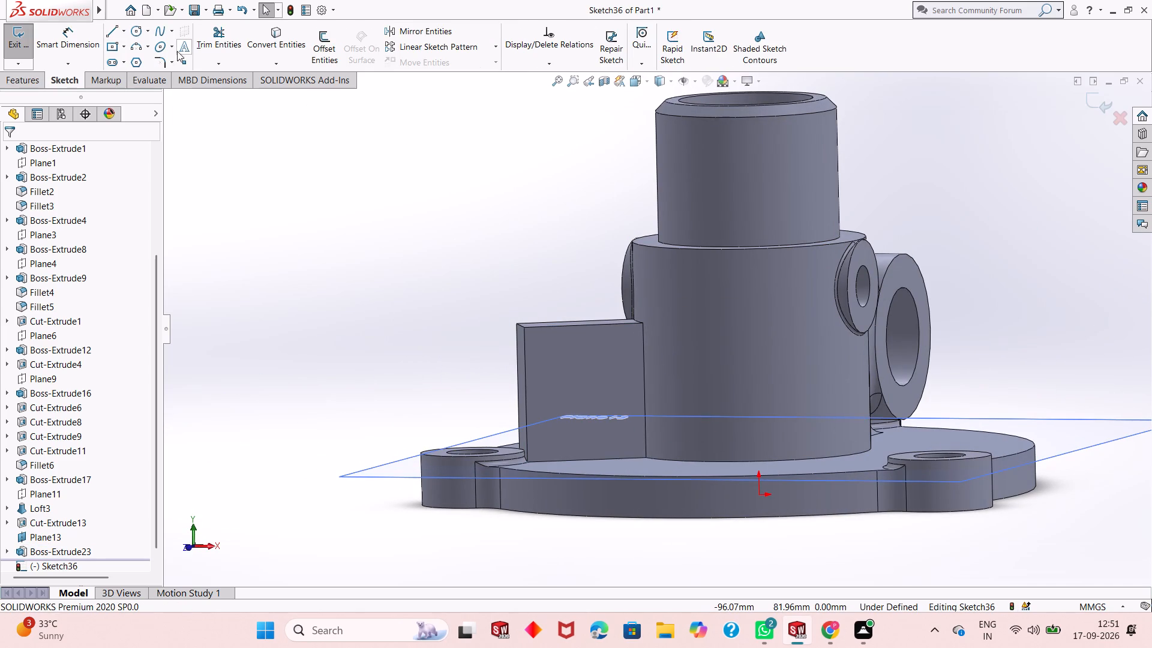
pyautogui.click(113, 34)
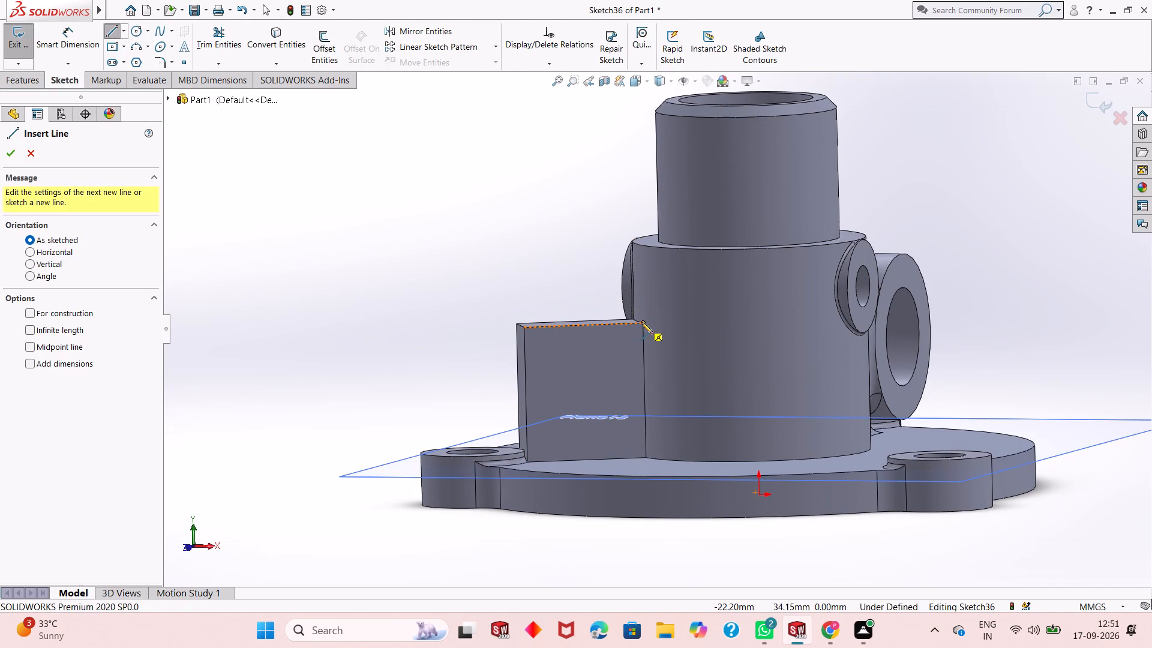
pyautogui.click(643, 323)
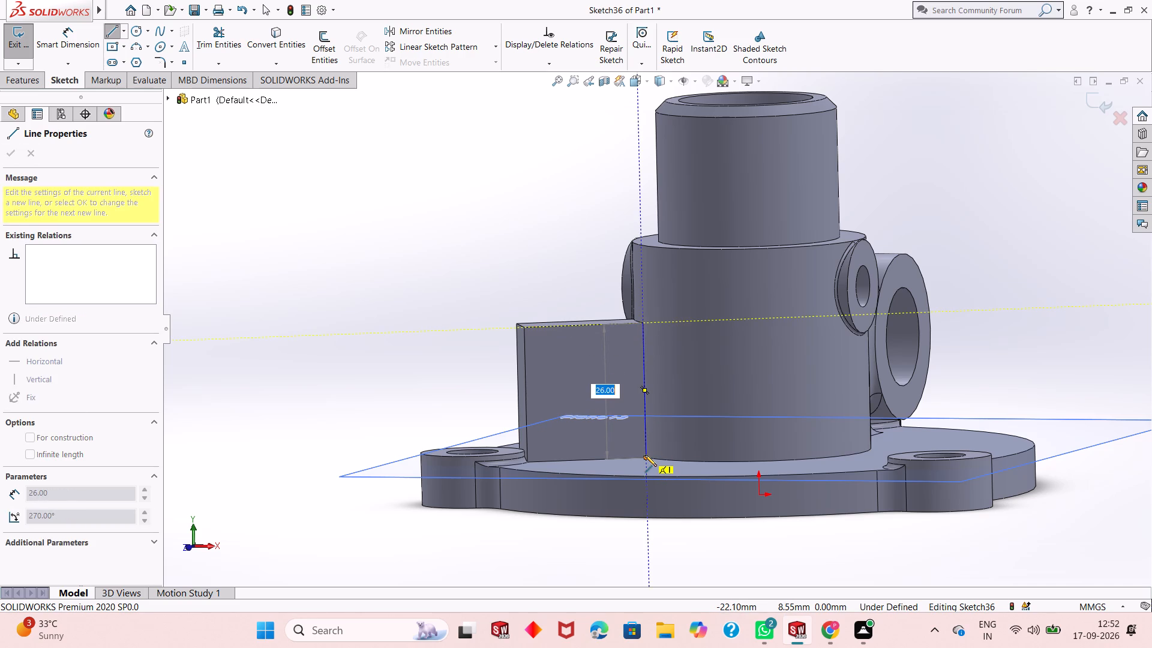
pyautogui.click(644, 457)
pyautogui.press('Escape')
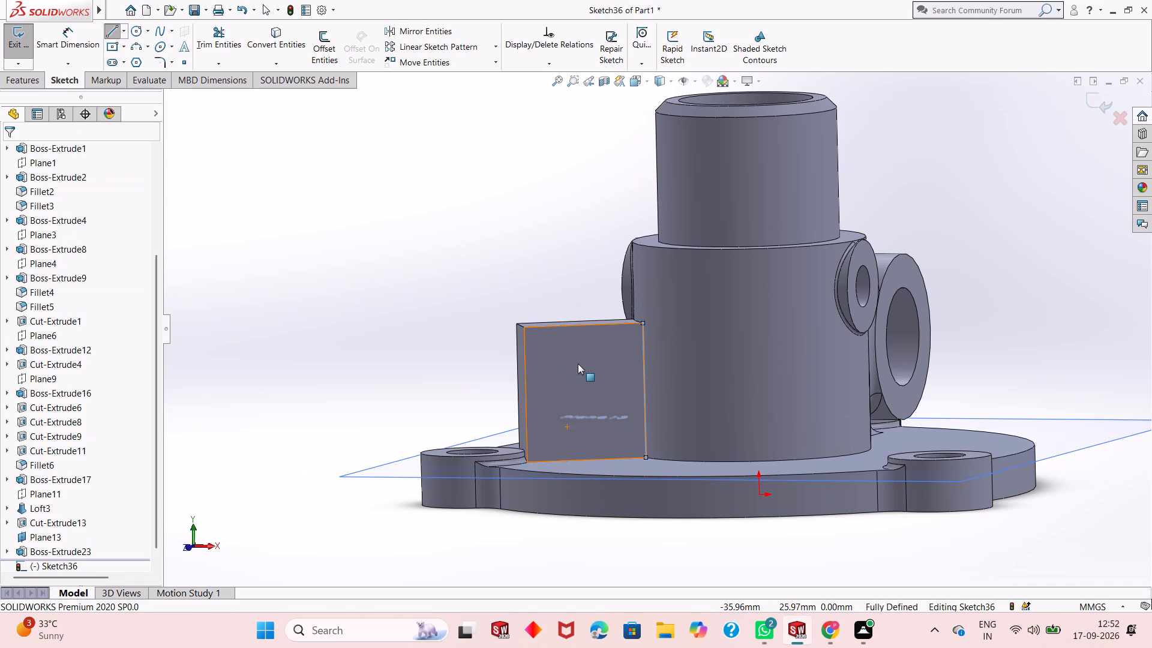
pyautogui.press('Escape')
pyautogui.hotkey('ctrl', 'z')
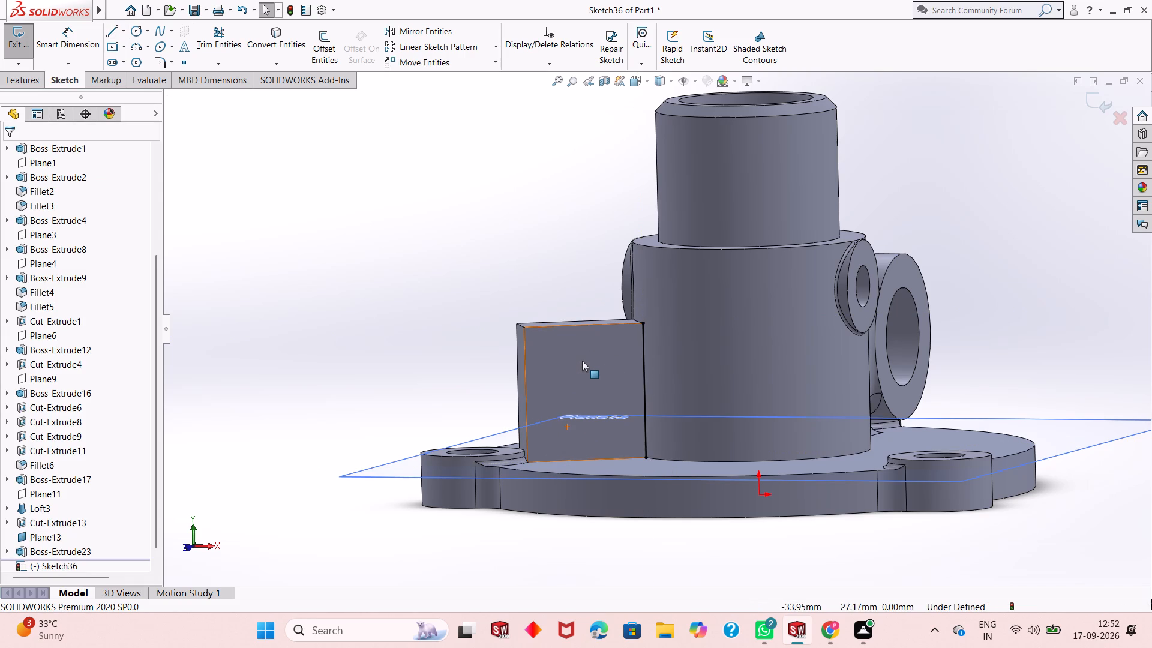
# Sketch a closed triangle joining the rib face's upper corner at the cylinder, its outer lower corner and its outer upper corner.
pyautogui.click(121, 29)
pyautogui.click(113, 34)
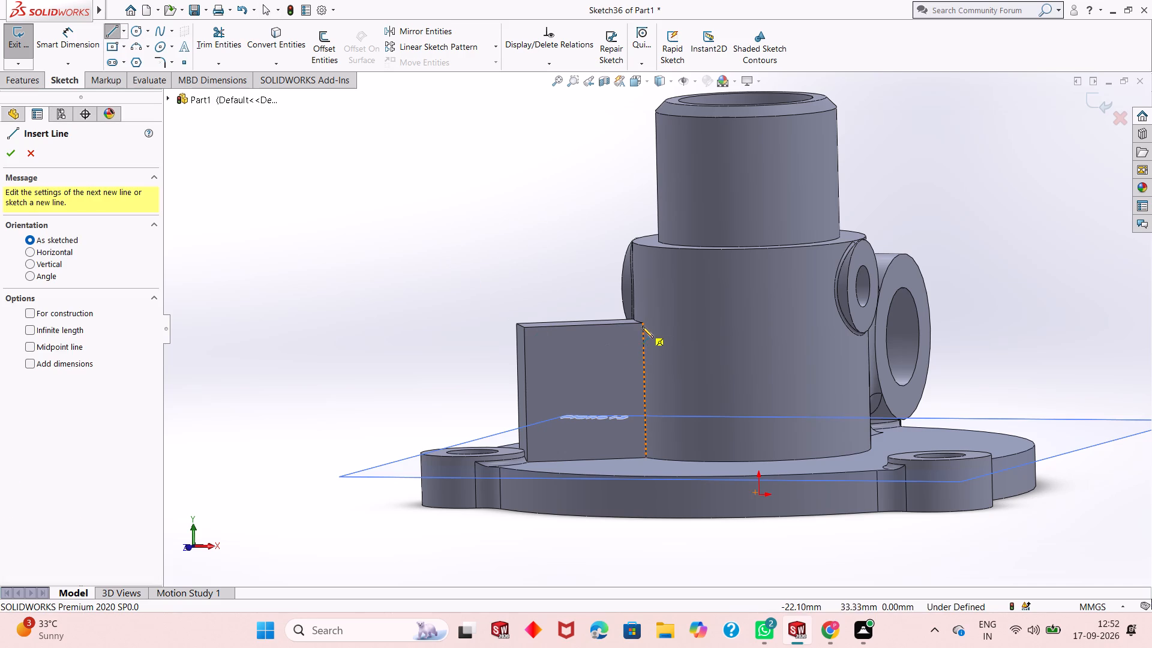
pyautogui.click(643, 323)
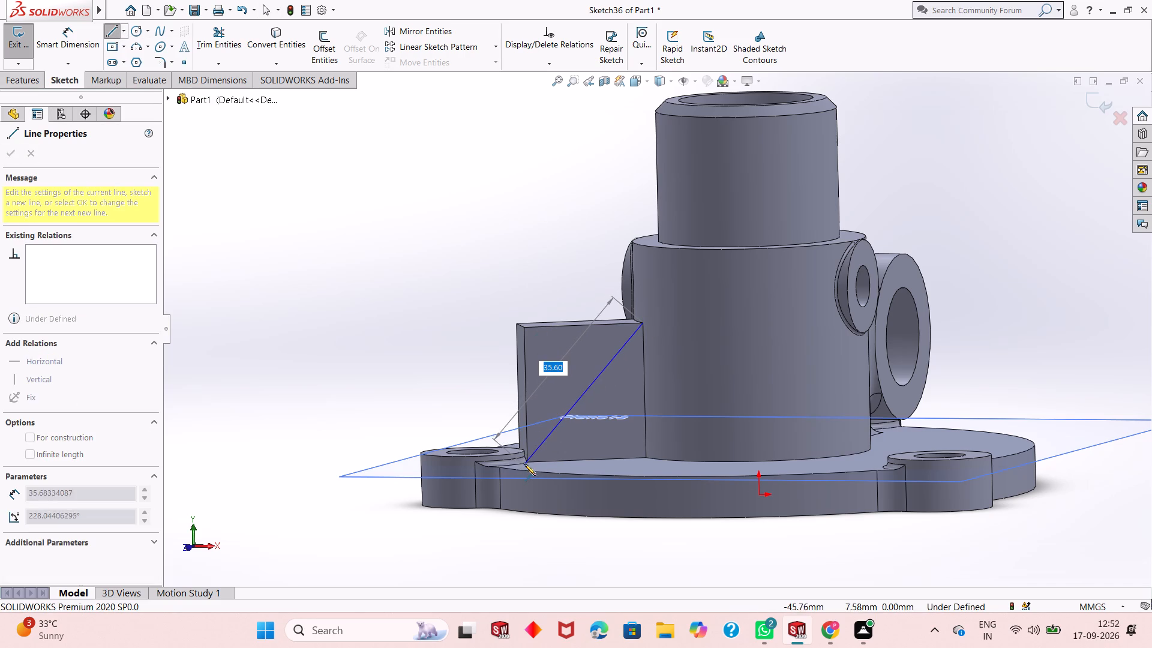
pyautogui.click(527, 460)
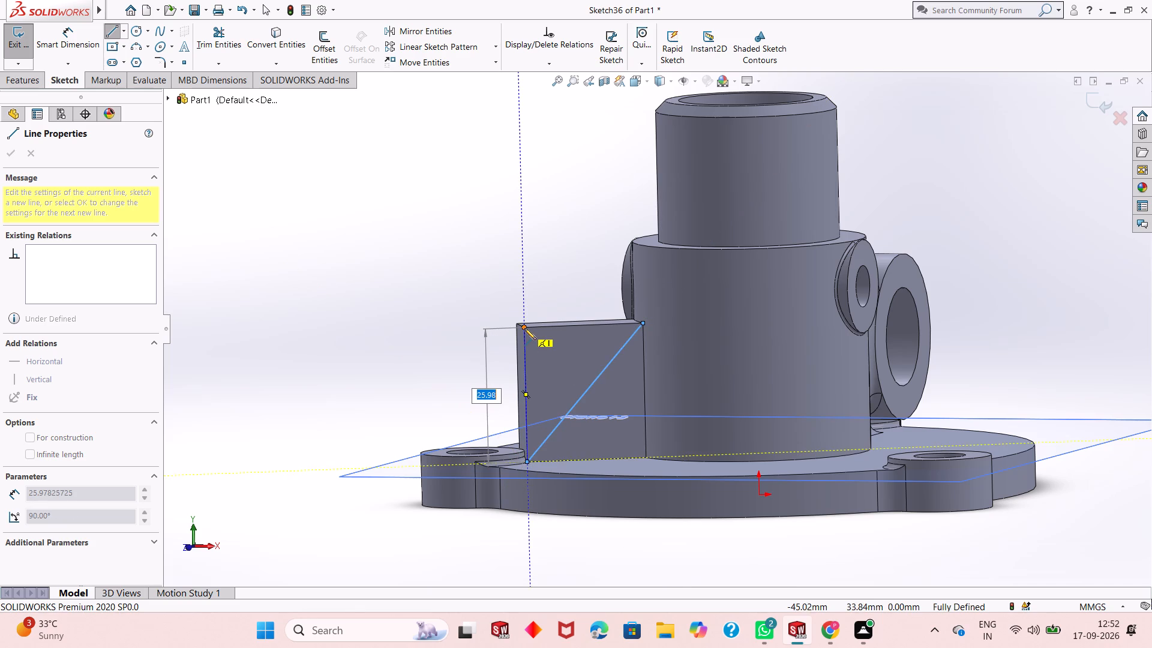
pyautogui.click(524, 328)
pyautogui.click(643, 321)
pyautogui.press('Escape')
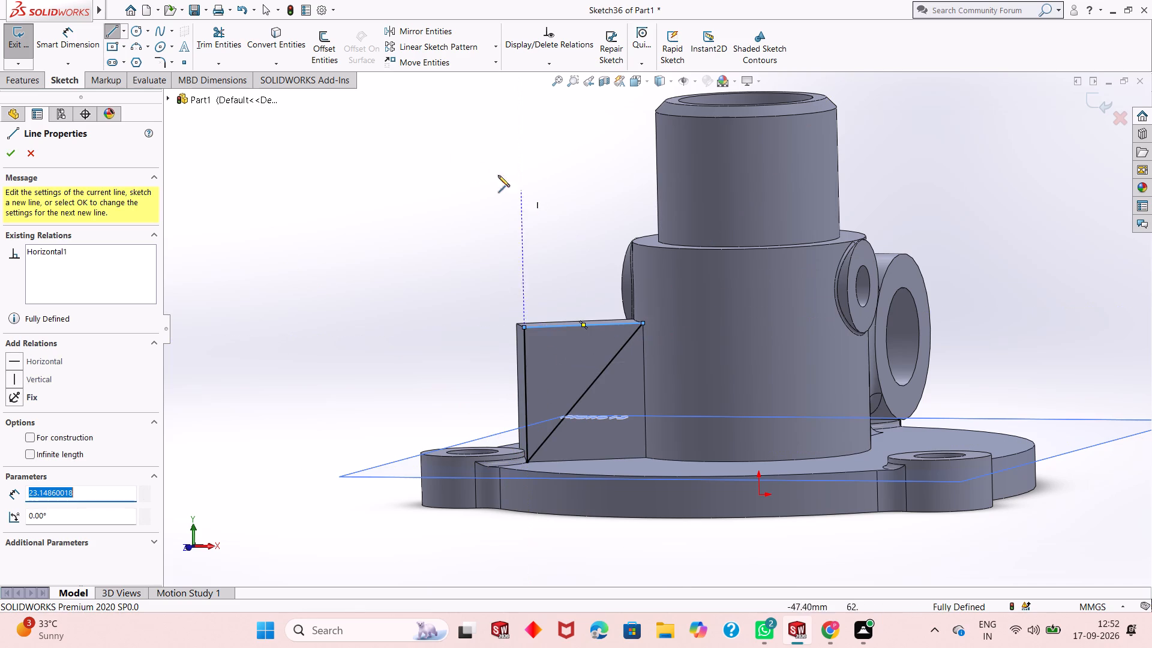
pyautogui.press('Escape')
pyautogui.press('Escape')
pyautogui.press('Escape')
pyautogui.press('Escape')
pyautogui.press('Escape')
# Cut the triangle through the rib block with a blind Extruded Cut 9 mm deep, leaving a sloped gusset.
pyautogui.click(36, 83)
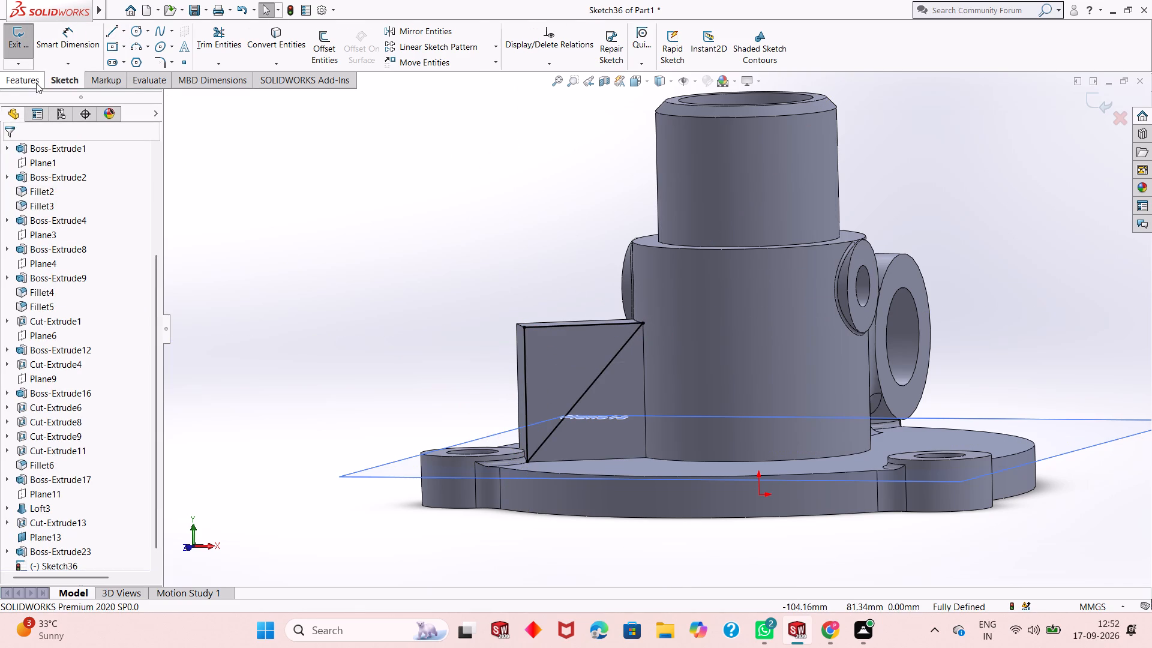
pyautogui.click(202, 58)
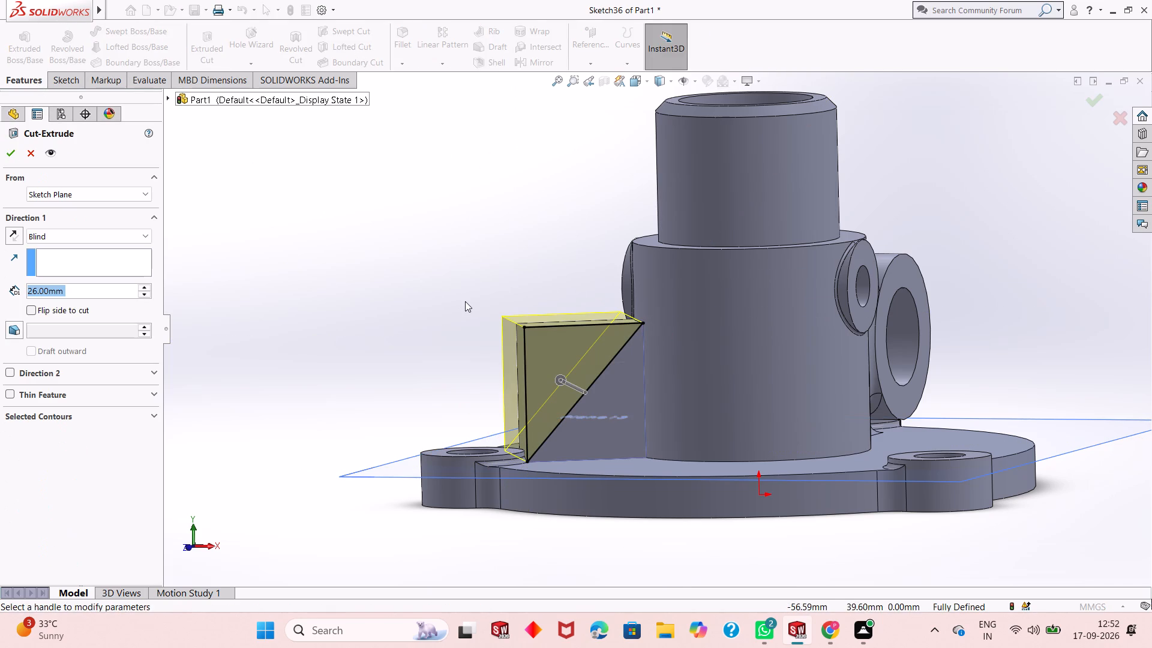
pyautogui.moveTo(469, 307); pyautogui.dragTo(497, 368, button='middle')
pyautogui.doubleClick(77, 287)
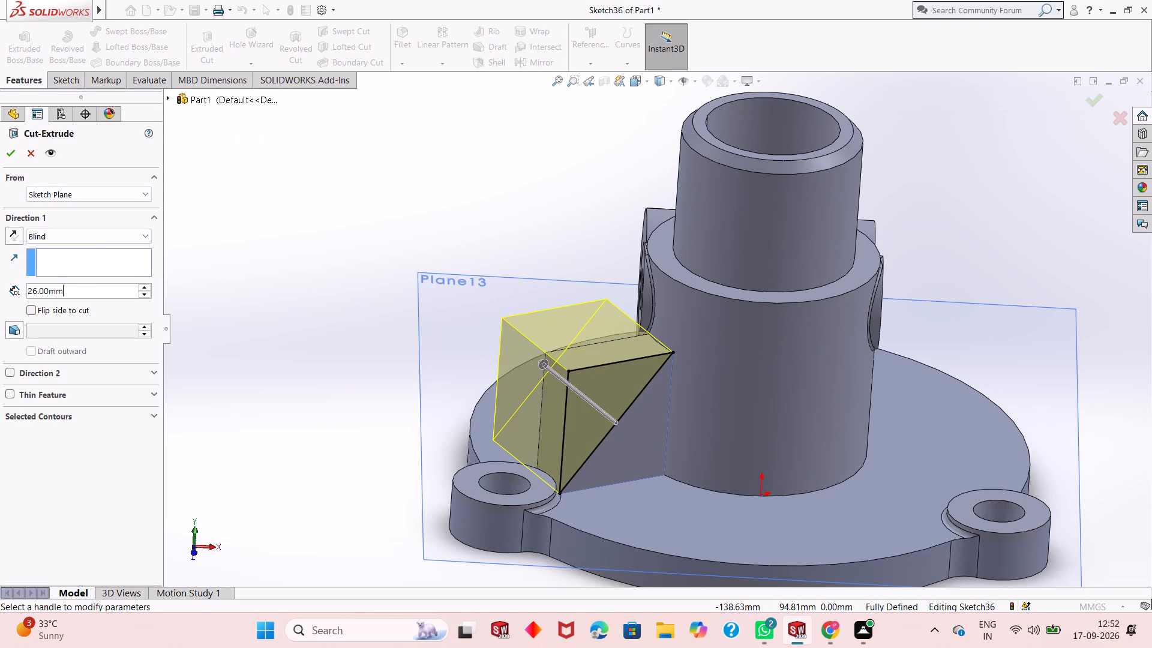
pyautogui.press('8')
pyautogui.press('Return')
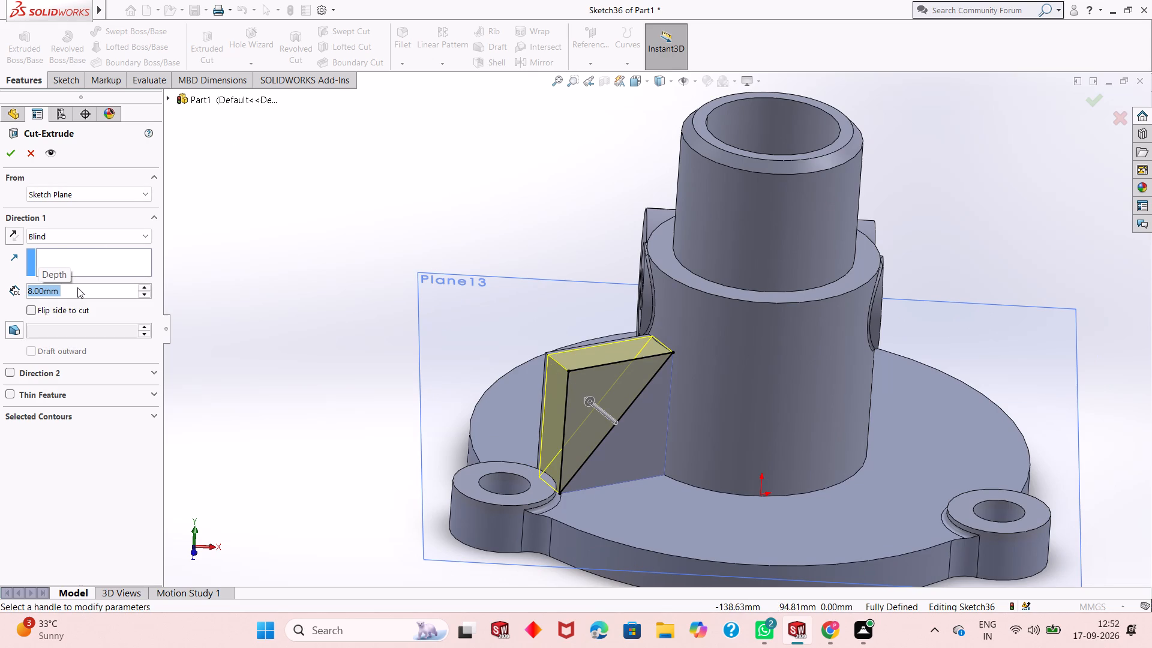
pyautogui.press('9')
pyautogui.press('Return')
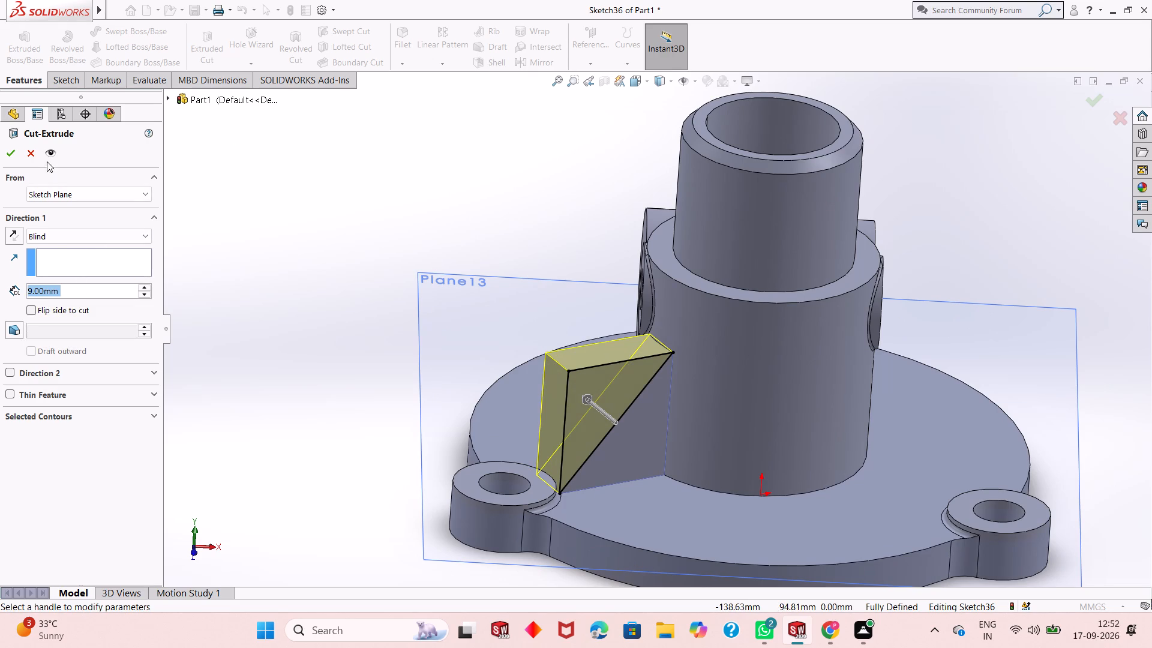
pyautogui.click(15, 156)
pyautogui.press('Escape')
pyautogui.press('Escape')
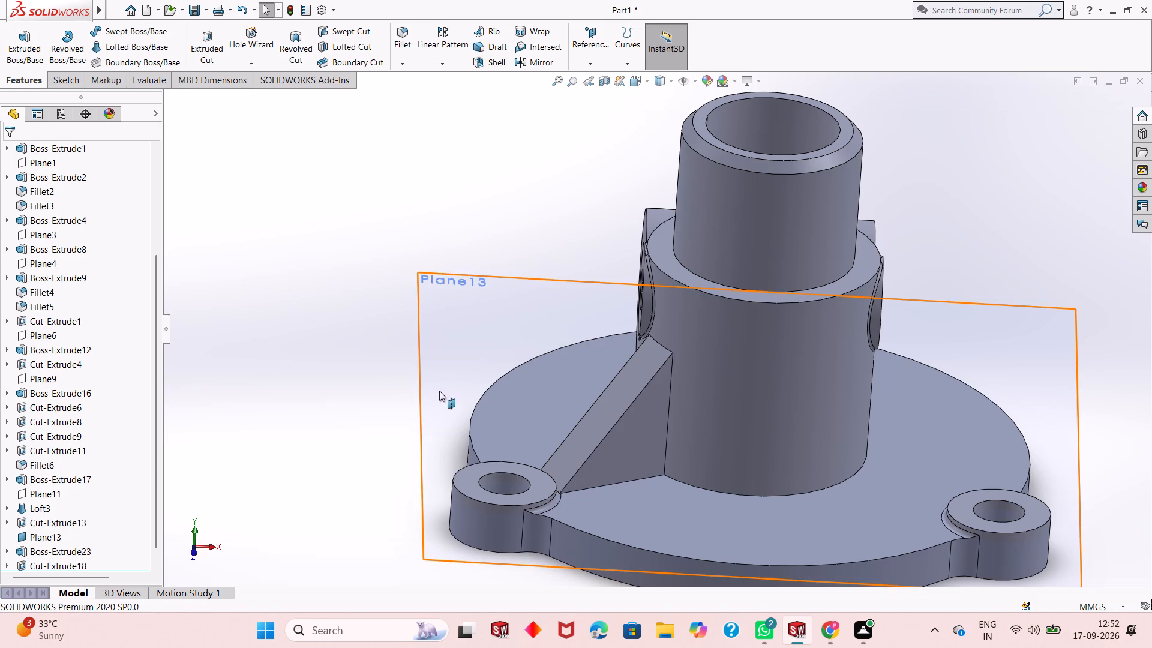
# Examine the gusset from several sides, especially where its upper end meets the cylinder beside the small bored boss.
pyautogui.moveTo(440, 391); pyautogui.dragTo(490, 426, button='middle')
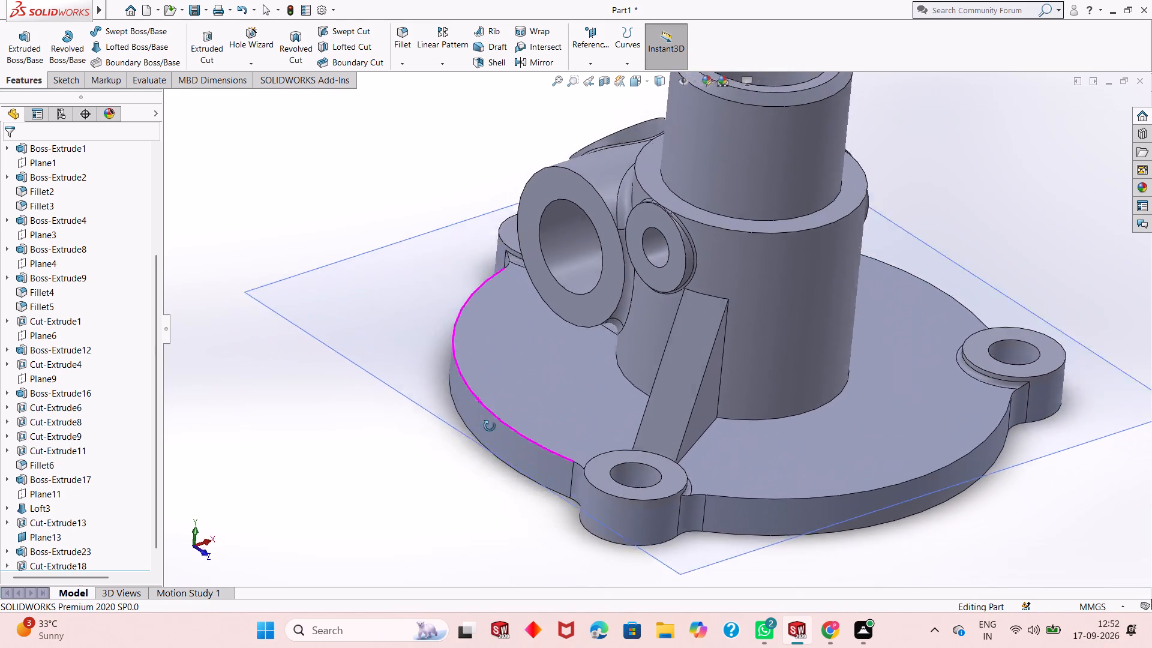
pyautogui.moveTo(490, 426); pyautogui.dragTo(446, 577, button='middle')
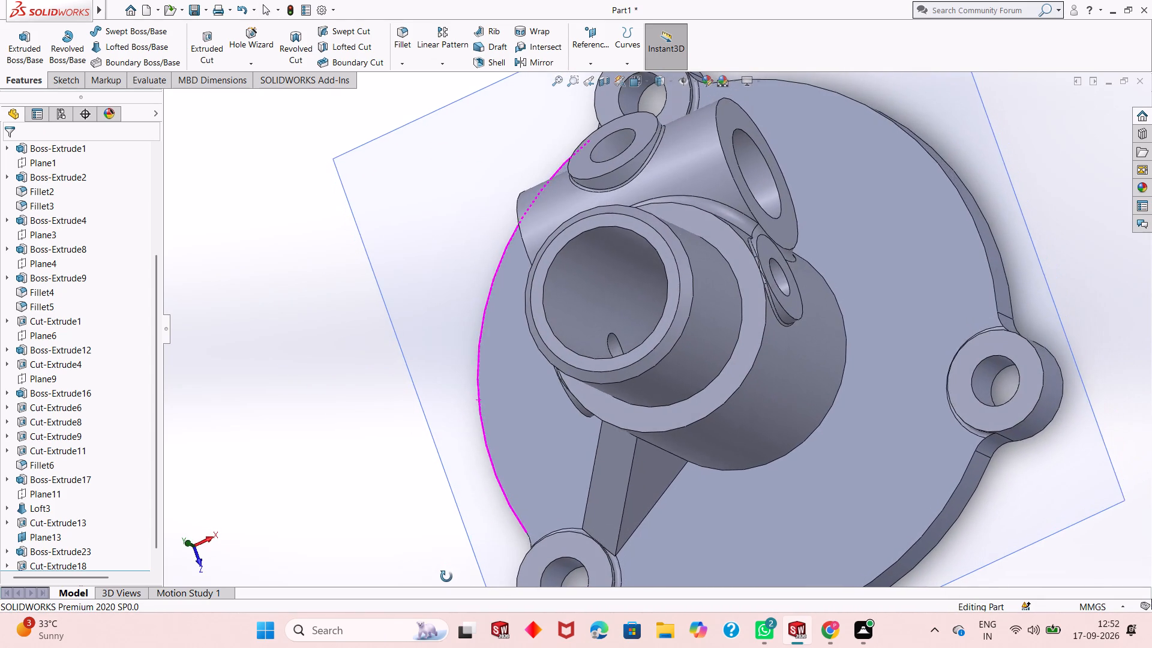
pyautogui.moveTo(446, 577); pyautogui.dragTo(445, 578, button='middle')
pyautogui.moveTo(455, 533); pyautogui.dragTo(491, 440, button='middle')
pyautogui.scroll(-4, 734, 377)
pyautogui.moveTo(656, 422); pyautogui.dragTo(655, 422, button='middle')
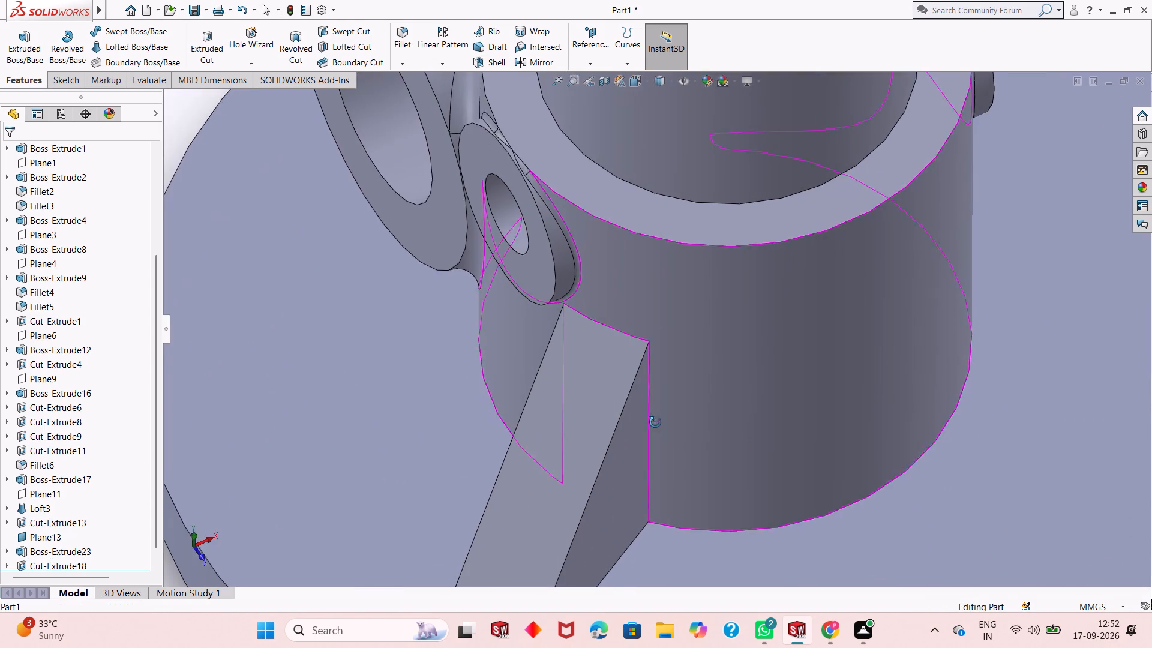
pyautogui.moveTo(655, 422); pyautogui.dragTo(669, 329, button='middle')
pyautogui.scroll(-1, 551, 322)
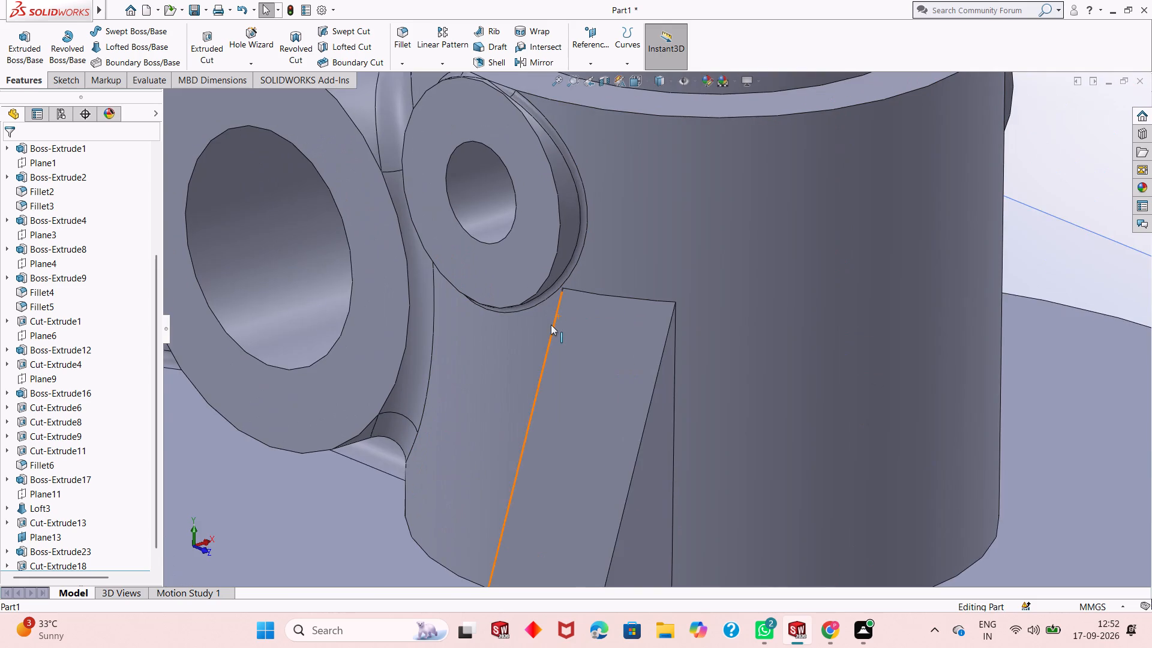
pyautogui.moveTo(551, 325); pyautogui.dragTo(598, 315, button='middle')
pyautogui.scroll(-4, 611, 304)
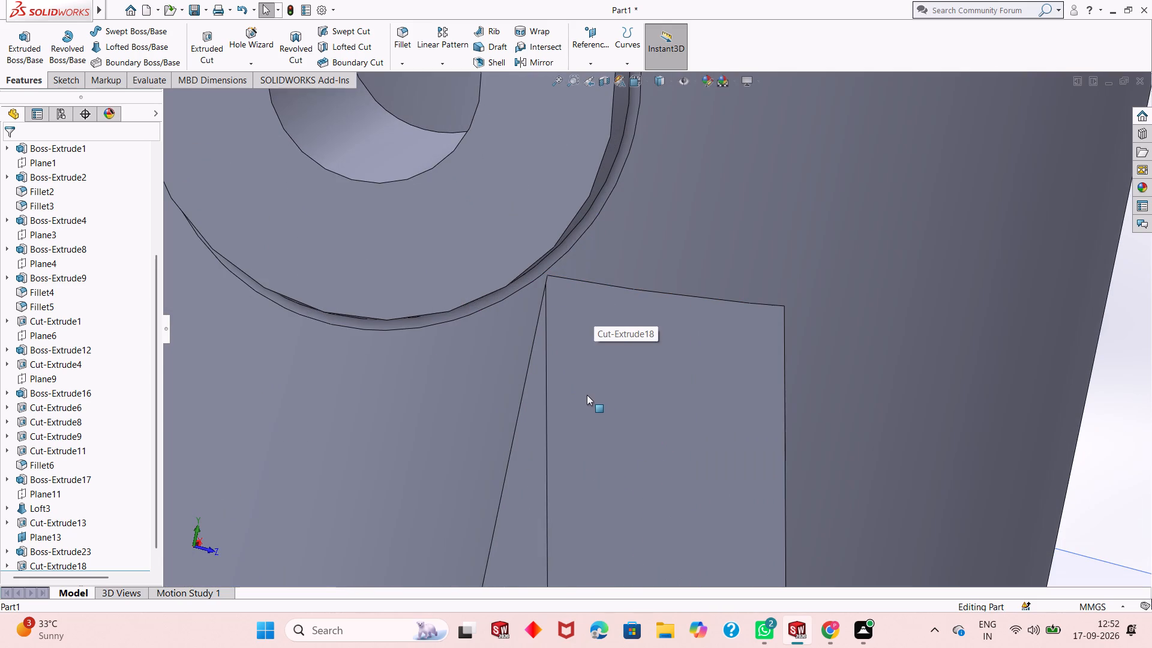
pyautogui.scroll(9, 587, 396)
pyautogui.moveTo(700, 435); pyautogui.dragTo(528, 416, button='middle')
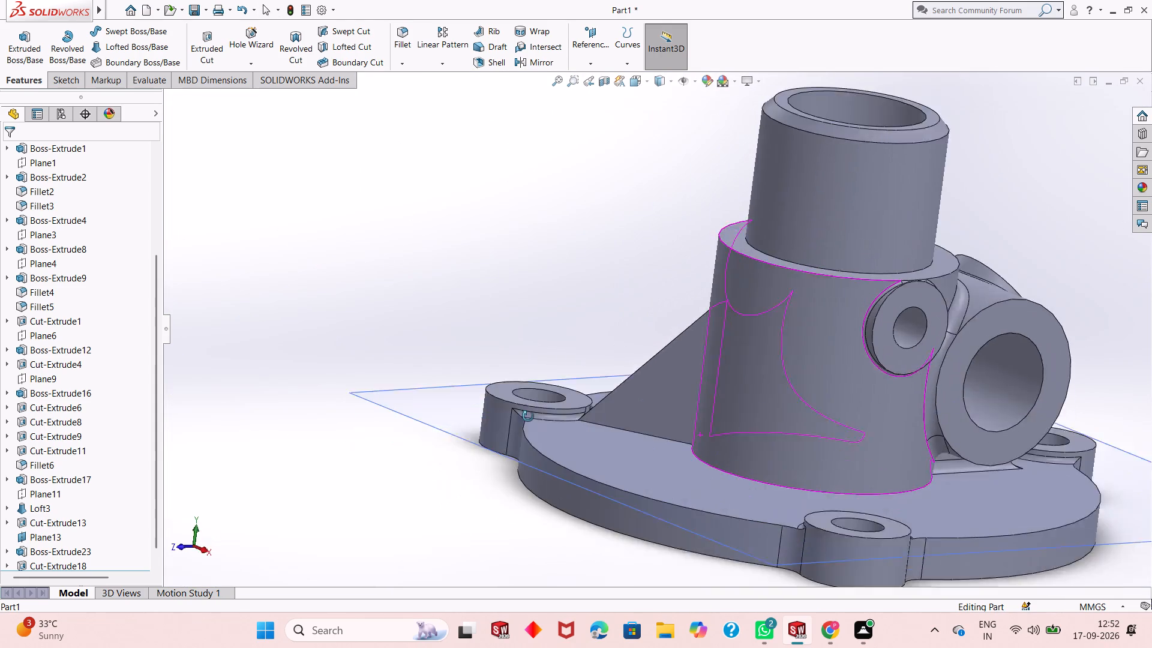
pyautogui.moveTo(528, 416); pyautogui.dragTo(563, 379, button='middle')
pyautogui.moveTo(569, 369); pyautogui.dragTo(591, 440, button='middle')
pyautogui.middleClick(590, 455)
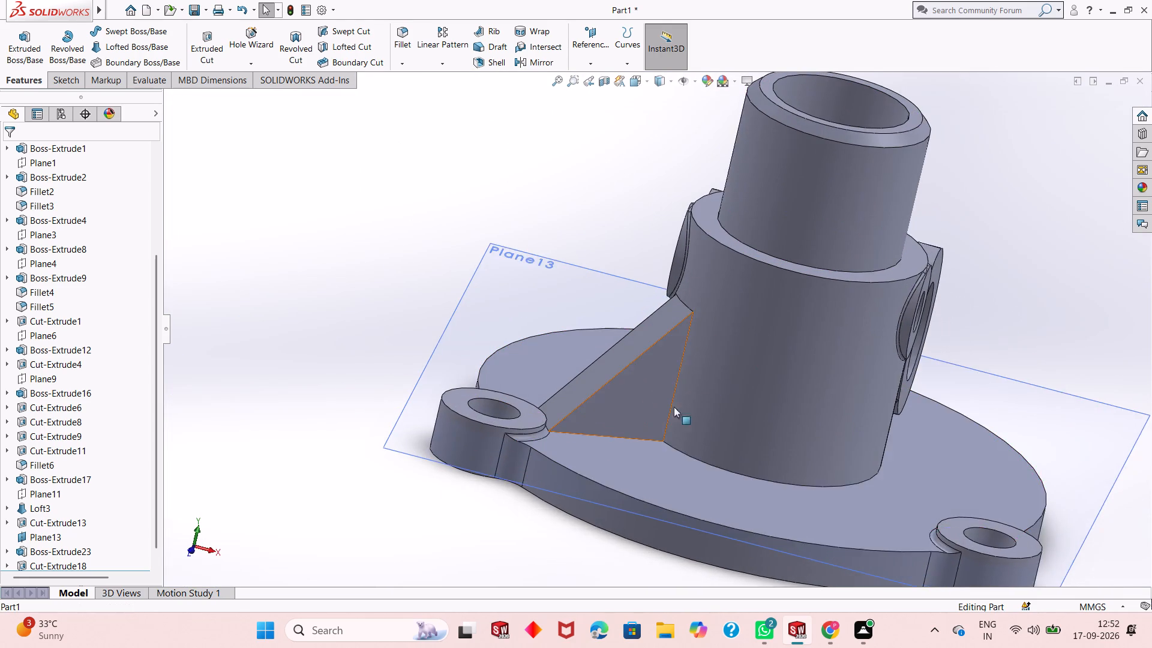
# Fillet the gusset side face's two edges, where it meets the cylinder and the flange, with a 2 mm radius.
pyautogui.scroll(-2, 687, 385)
pyautogui.press('Escape')
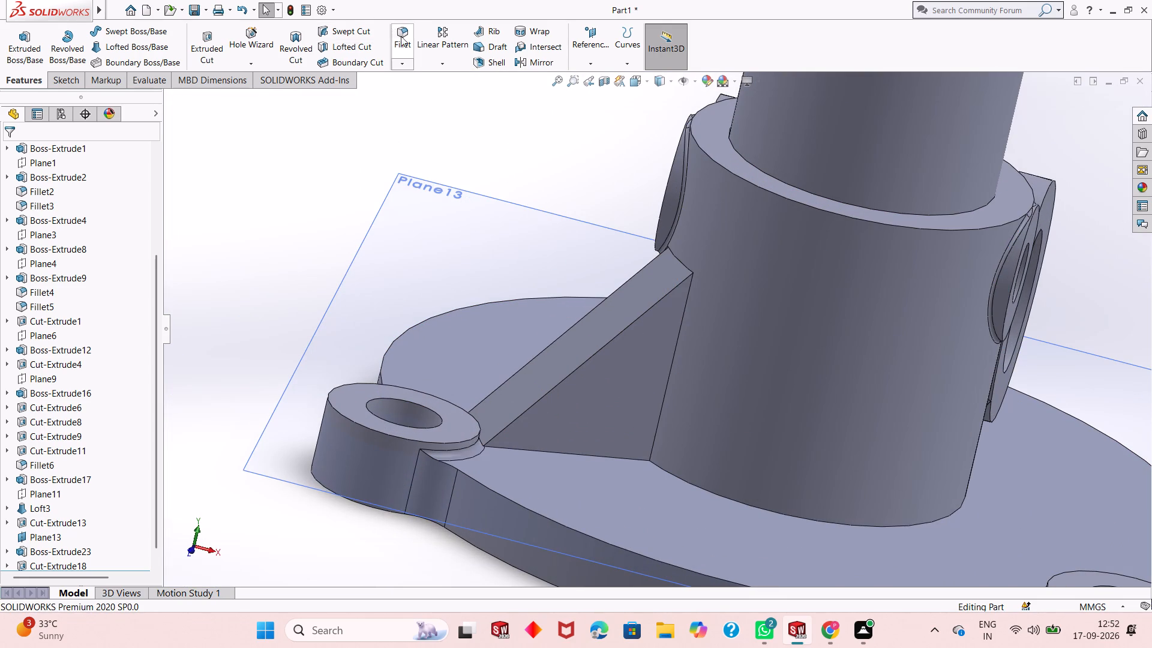
pyautogui.click(412, 40)
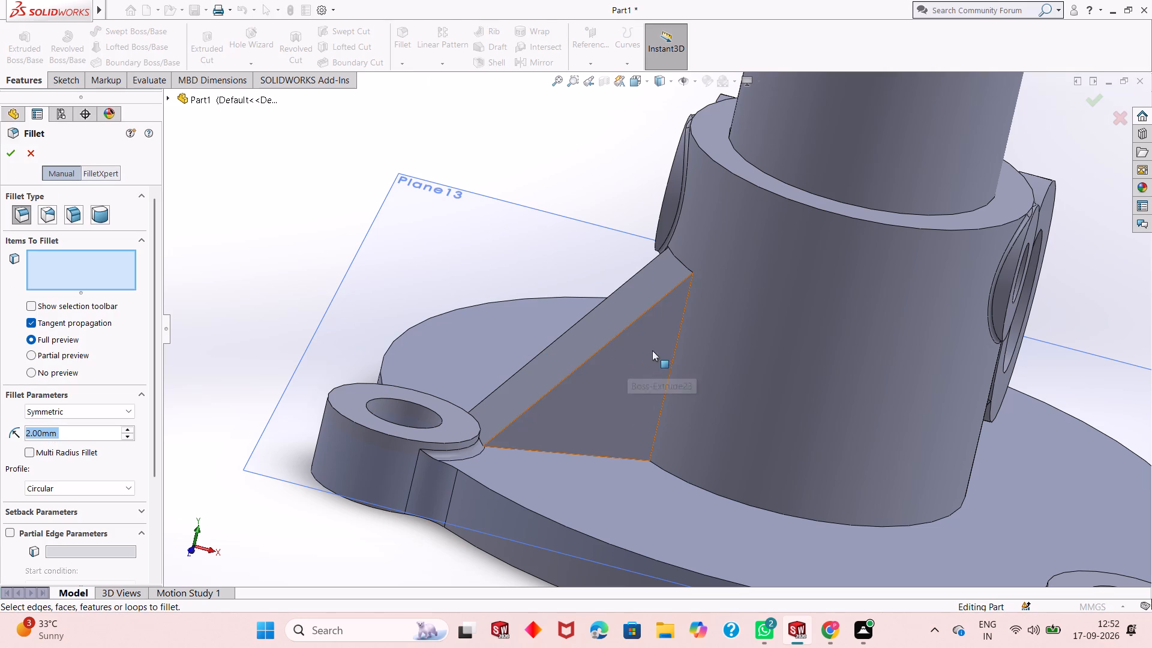
pyautogui.click(675, 350)
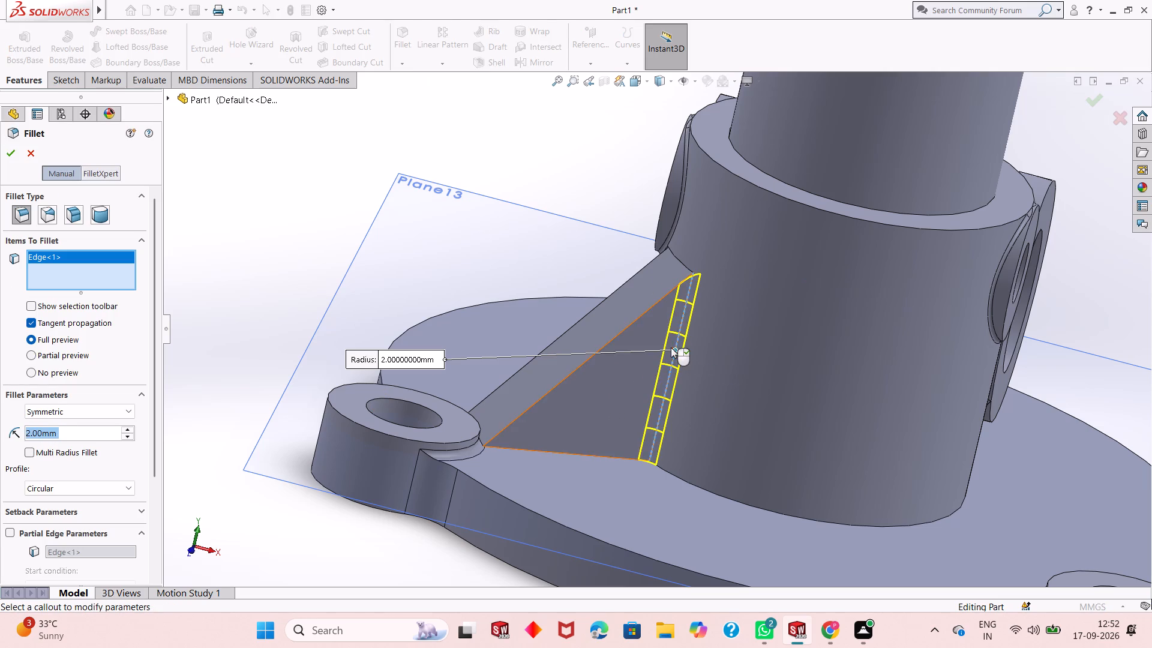
pyautogui.click(602, 456)
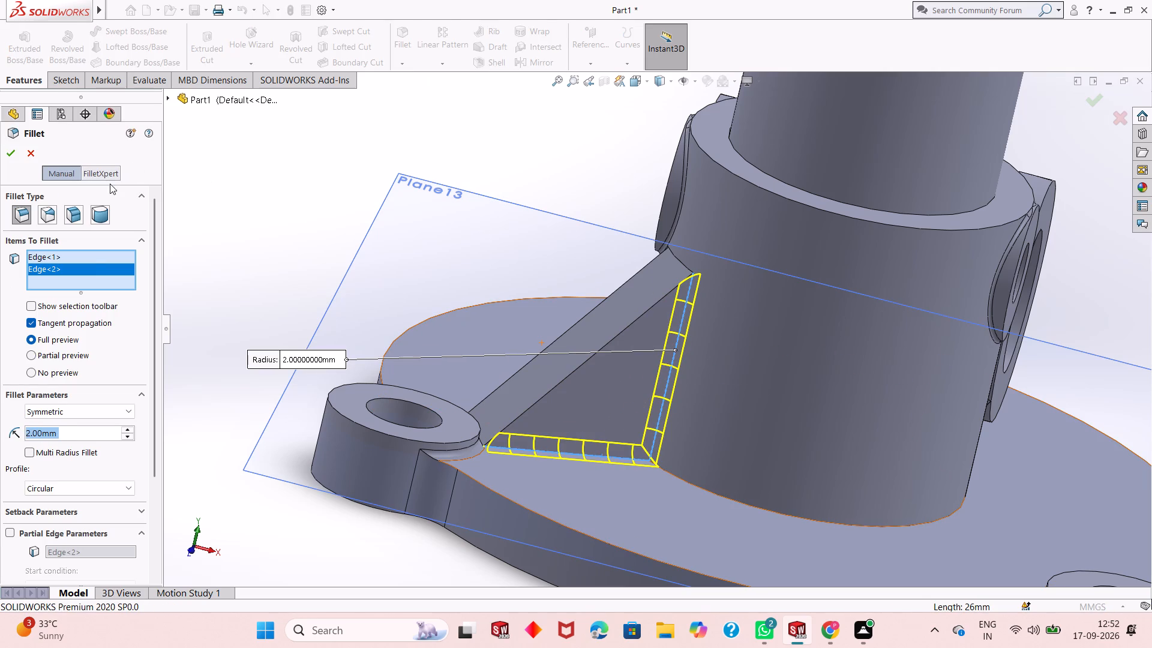
pyautogui.click(10, 160)
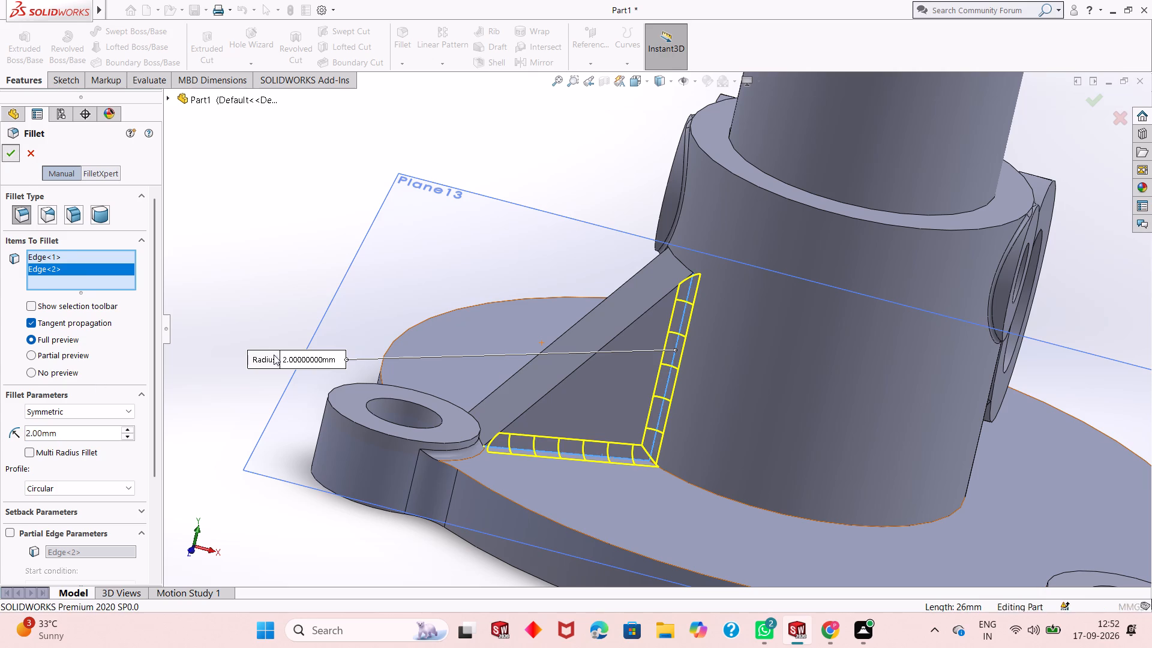
pyautogui.press('Escape')
# Open a new sketch on the flange's top face, around the bolt boss nearest the small bored boss that has no gusset.
pyautogui.scroll(6, 257, 332)
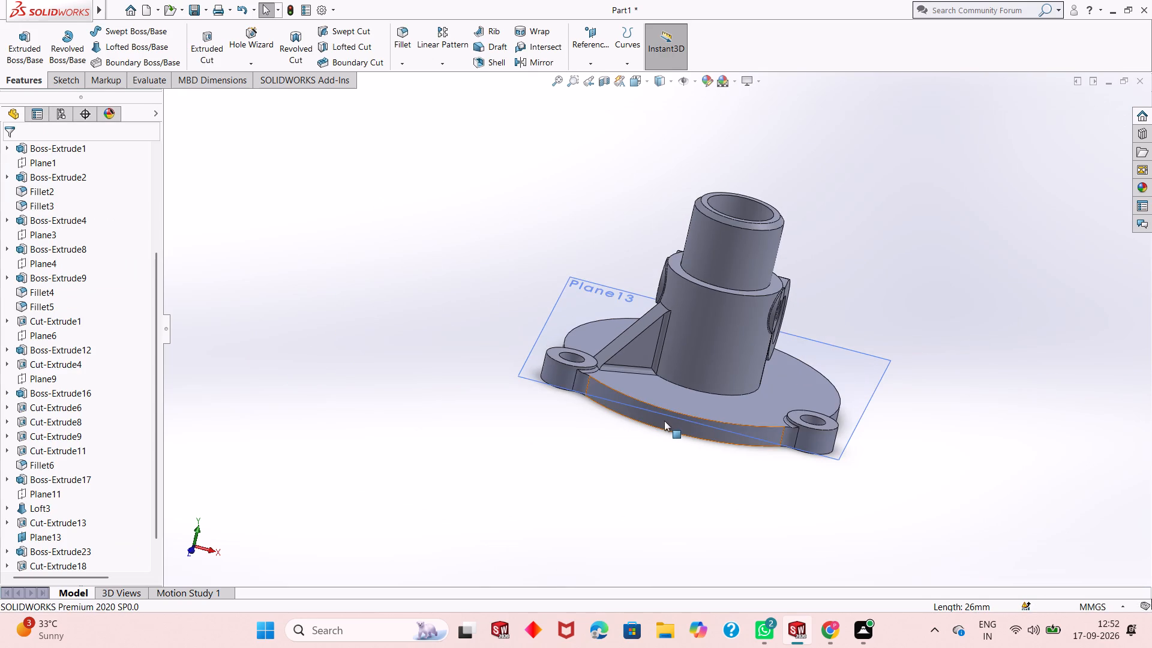
pyautogui.moveTo(664, 421); pyautogui.dragTo(463, 422, button='middle')
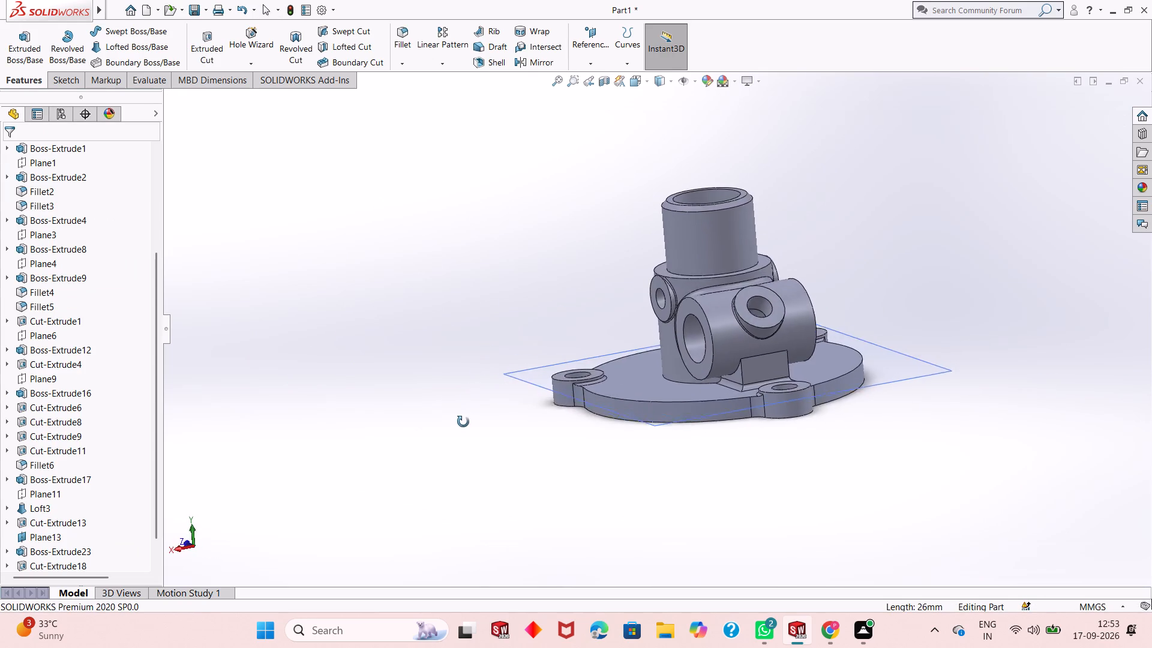
pyautogui.moveTo(463, 422); pyautogui.dragTo(463, 434, button='middle')
pyautogui.scroll(-4, 598, 370)
pyautogui.click(688, 328)
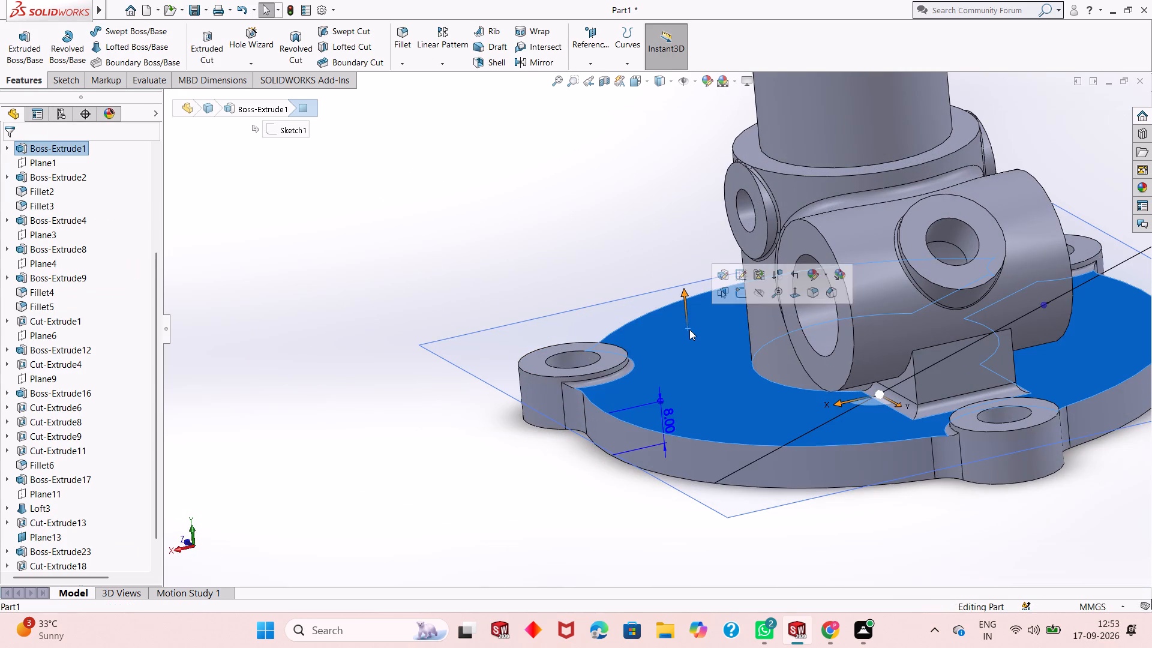
pyautogui.click(738, 296)
pyautogui.press('Escape')
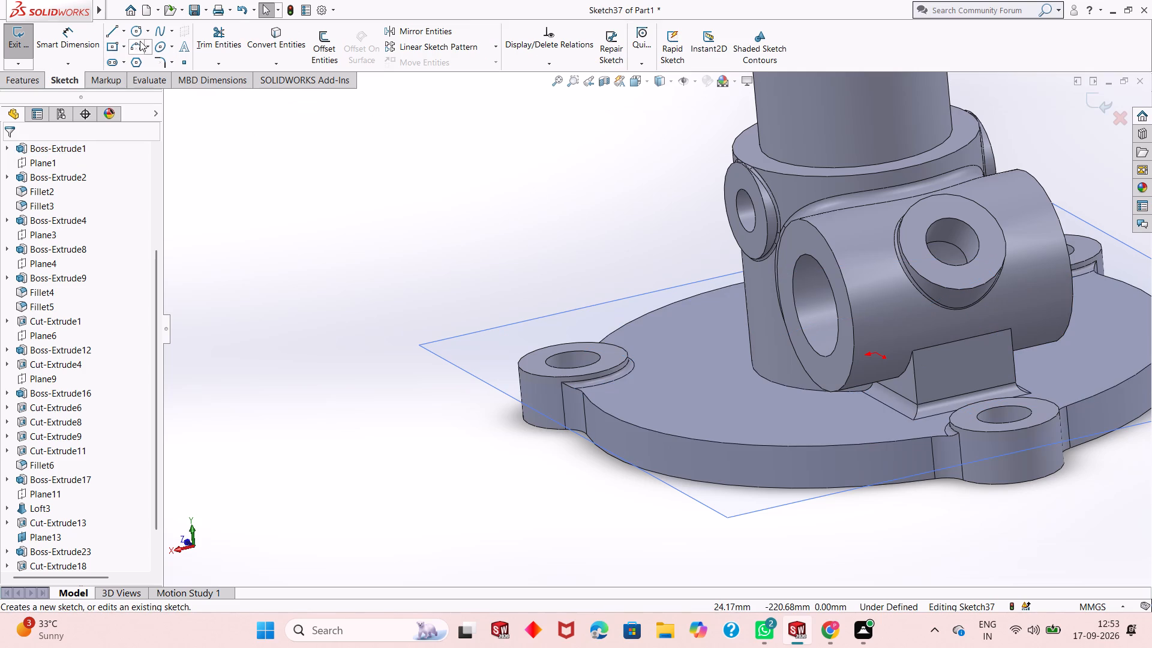
pyautogui.moveTo(674, 350); pyautogui.dragTo(679, 399, button='middle')
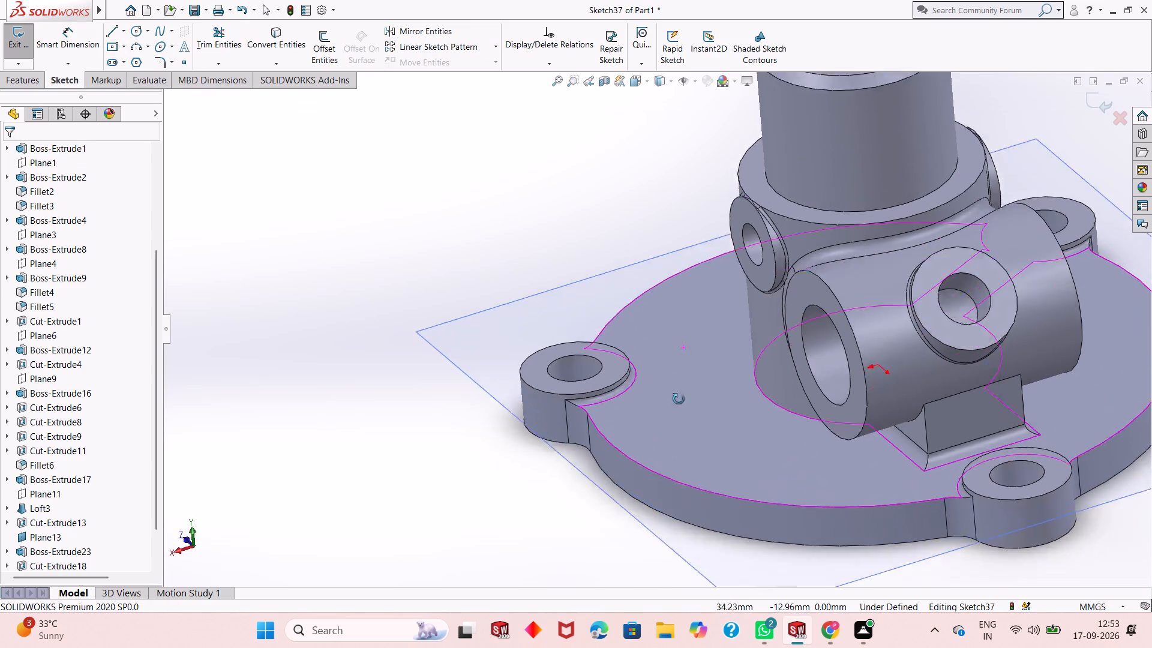
pyautogui.moveTo(679, 399); pyautogui.dragTo(681, 479, button='middle')
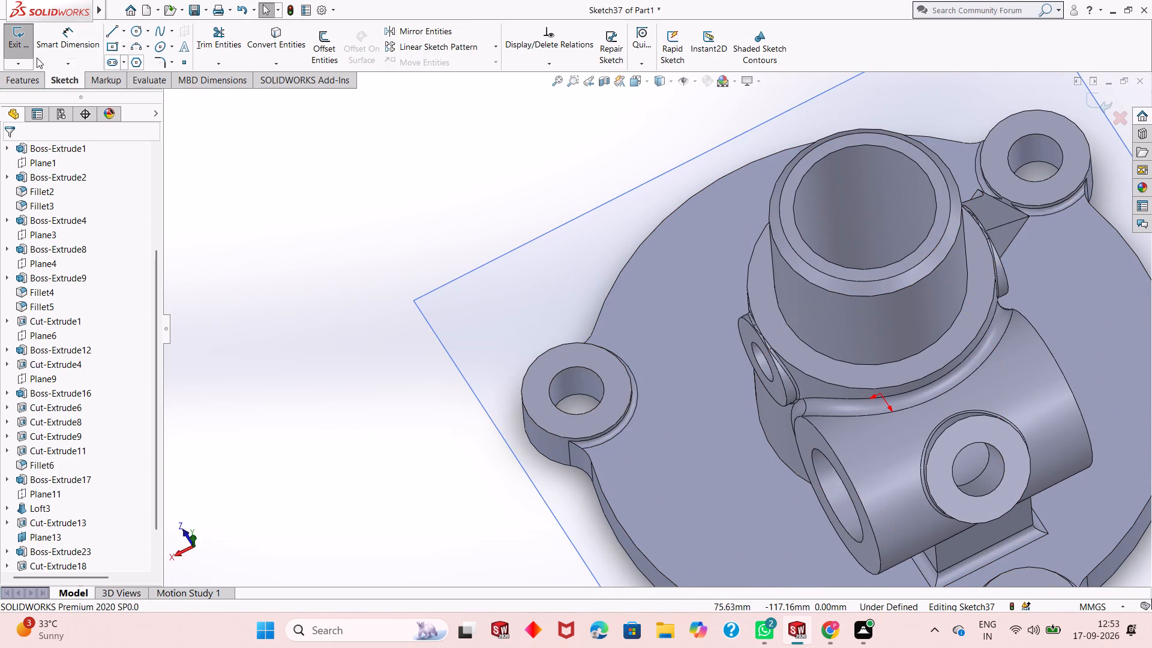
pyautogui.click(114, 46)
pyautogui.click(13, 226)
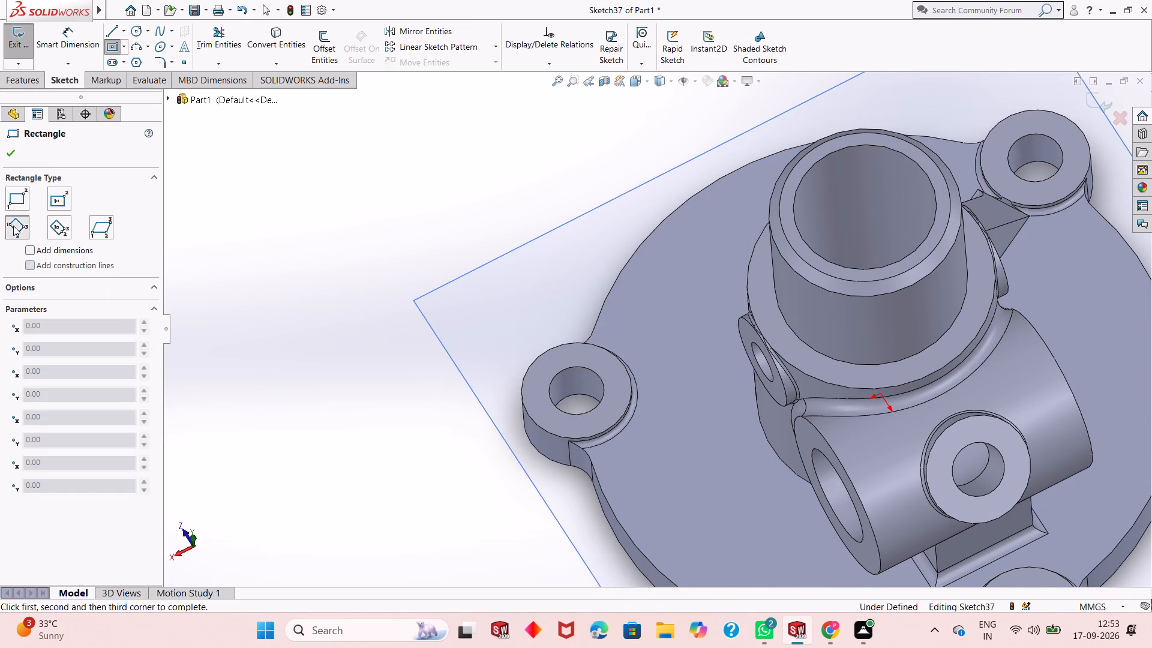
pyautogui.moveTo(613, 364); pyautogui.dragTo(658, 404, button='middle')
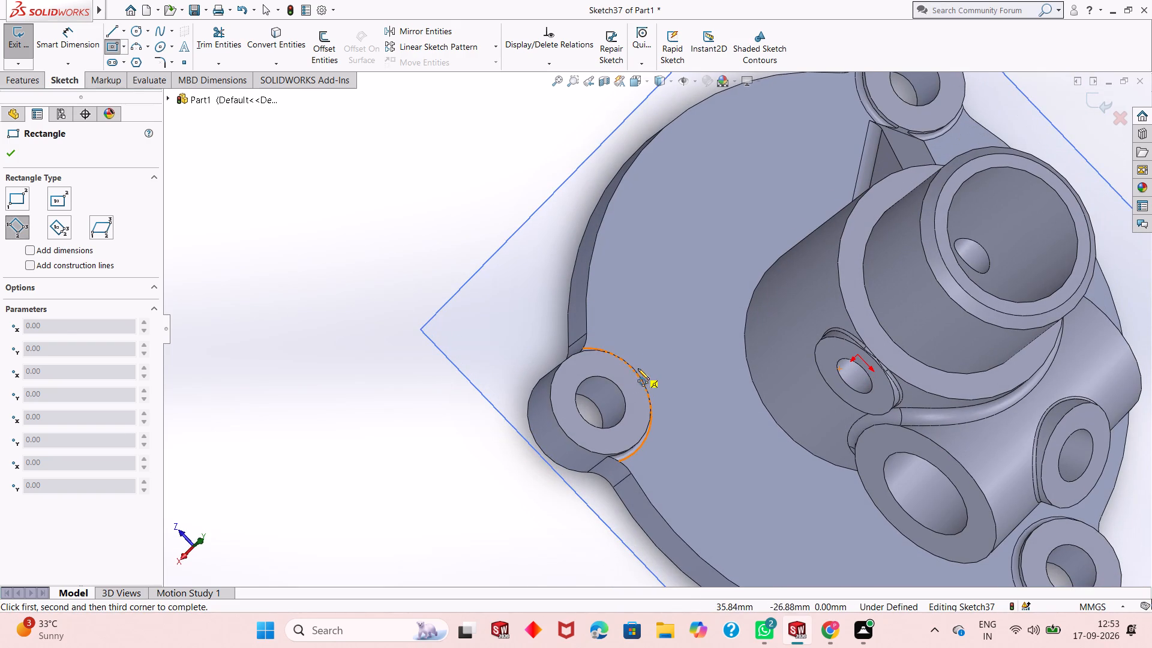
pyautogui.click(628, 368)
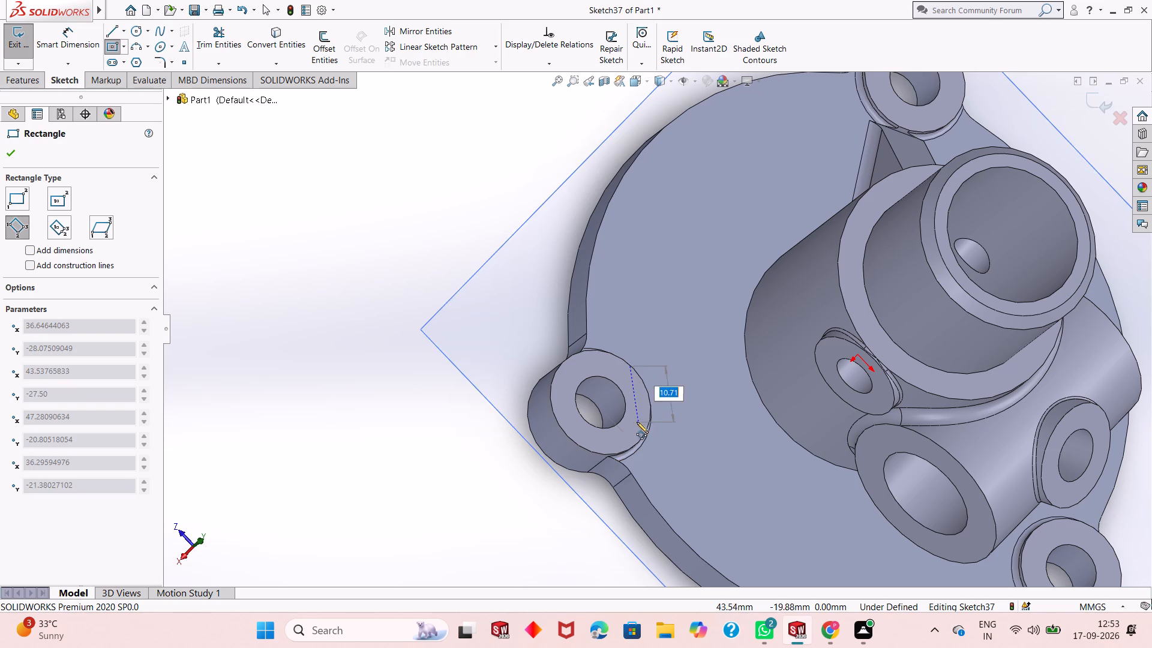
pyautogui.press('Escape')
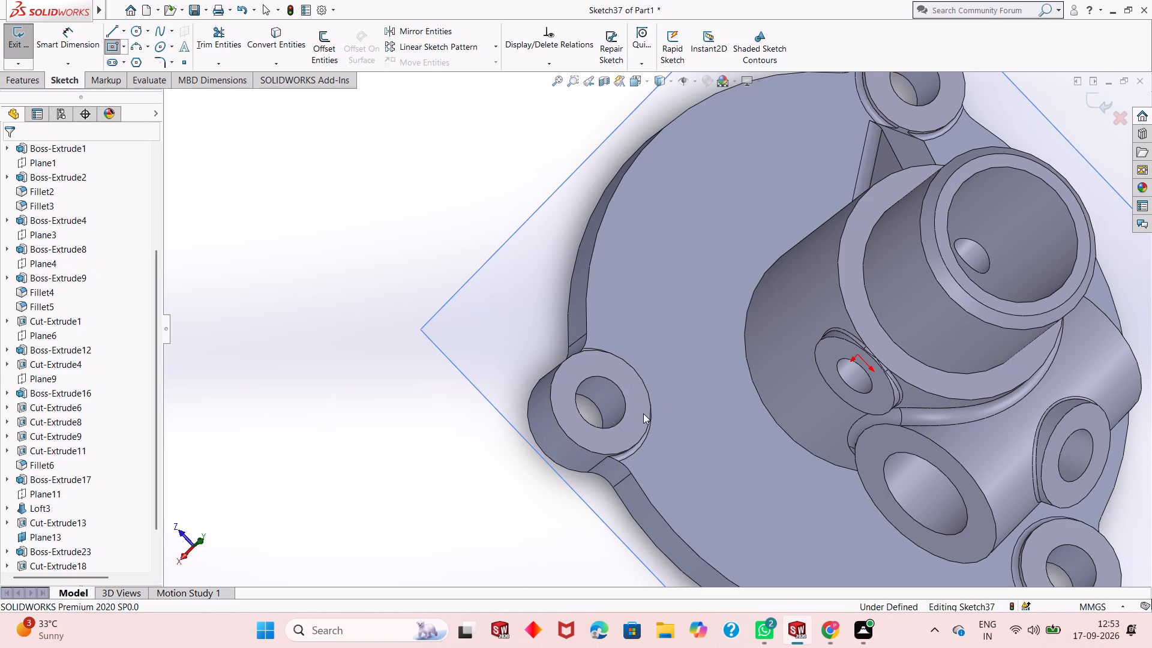
# Draw a 3-point corner rectangle about 22.5 by 10 mm, running from the bolt boss's inner edge to the central cylinder.
pyautogui.click(115, 49)
pyautogui.click(17, 224)
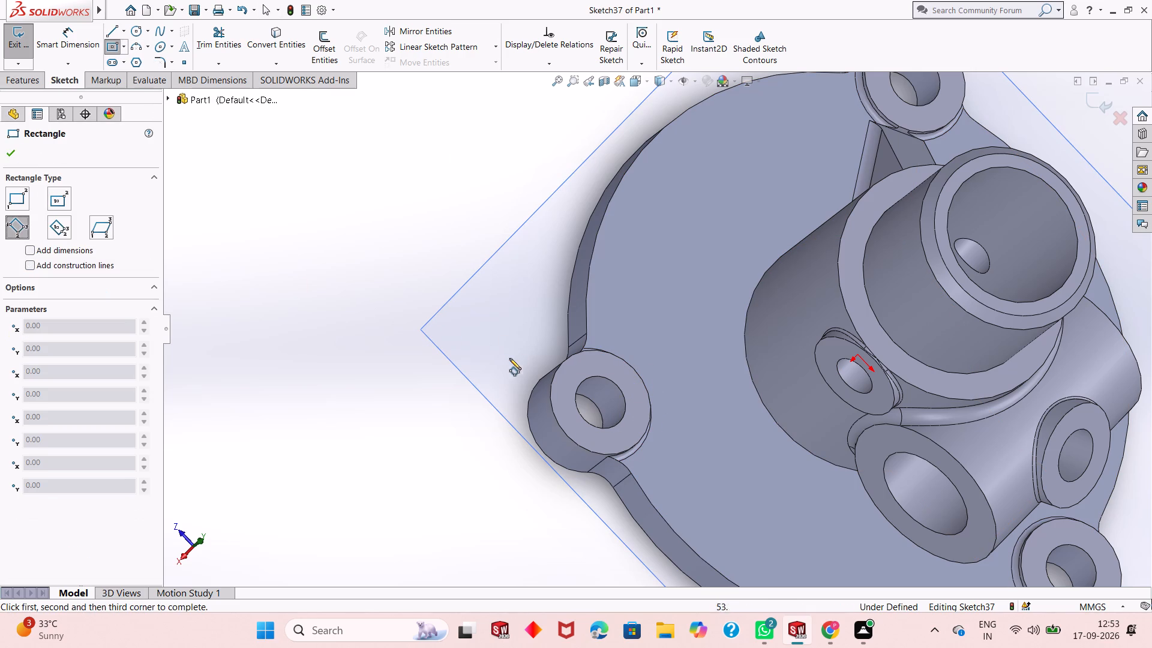
pyautogui.moveTo(504, 358); pyautogui.dragTo(468, 368, button='middle')
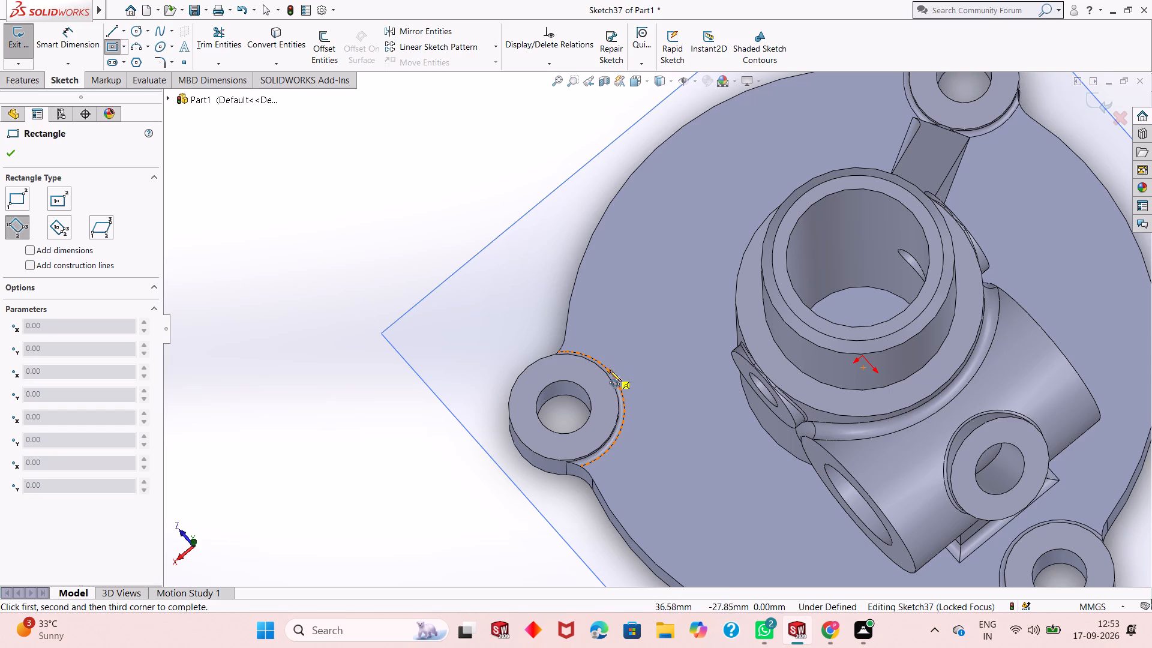
pyautogui.click(612, 367)
pyautogui.click(626, 419)
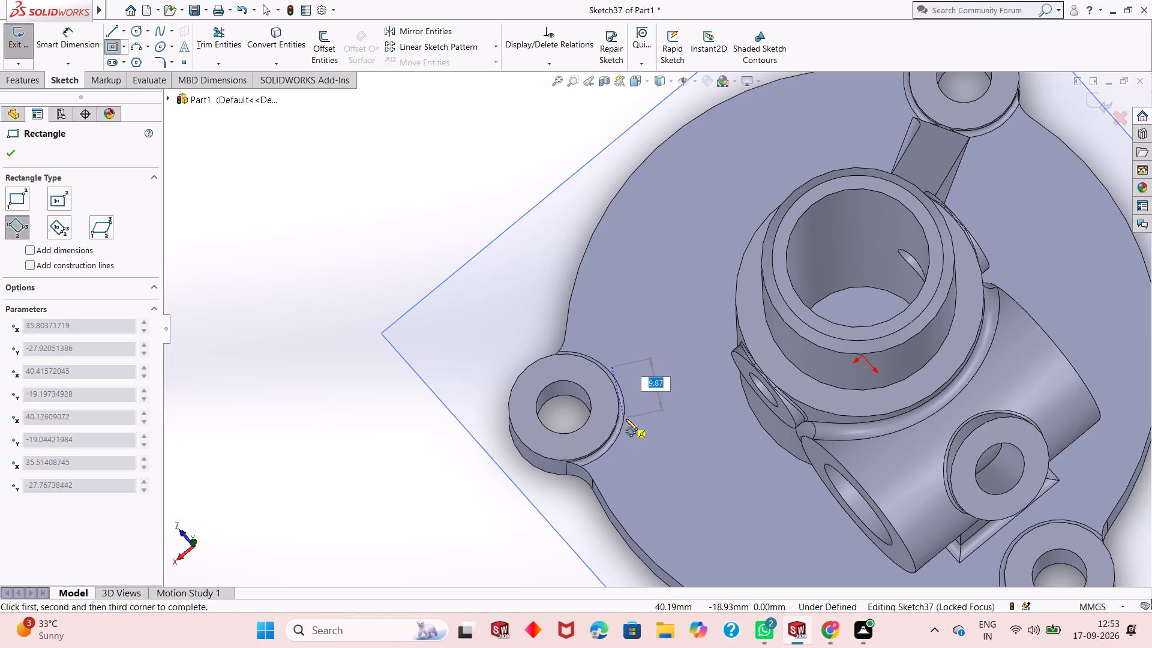
pyautogui.click(746, 397)
pyautogui.press('Escape')
pyautogui.moveTo(693, 413); pyautogui.dragTo(691, 341, button='middle')
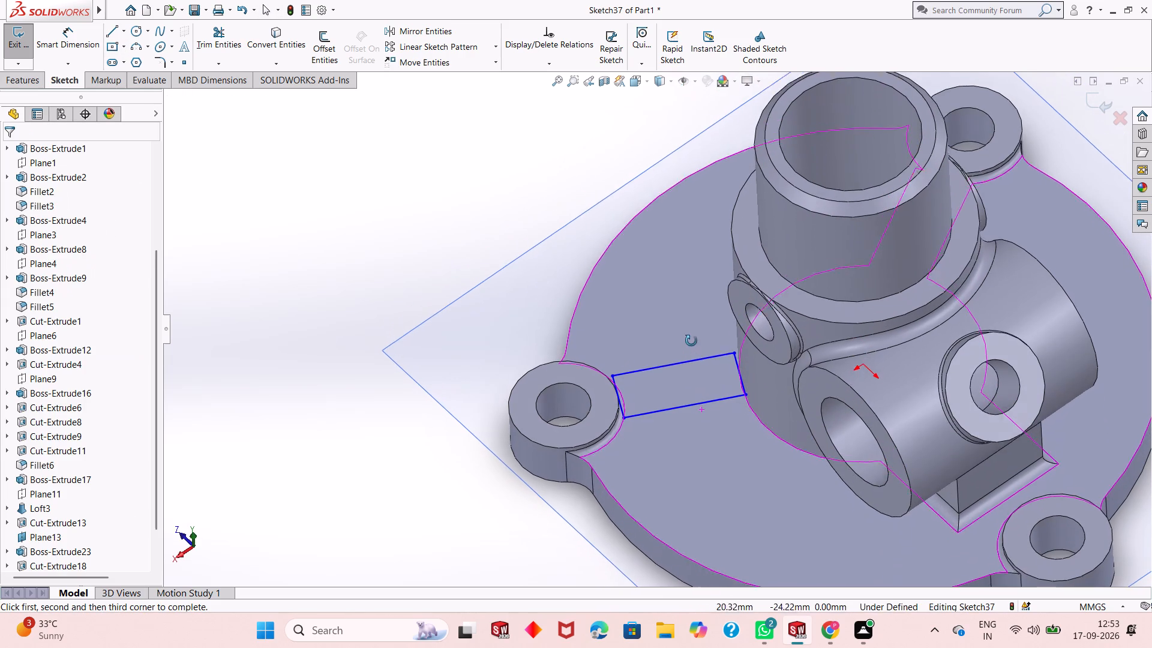
pyautogui.moveTo(691, 341); pyautogui.dragTo(691, 340, button='middle')
pyautogui.moveTo(683, 349); pyautogui.dragTo(680, 409, button='middle')
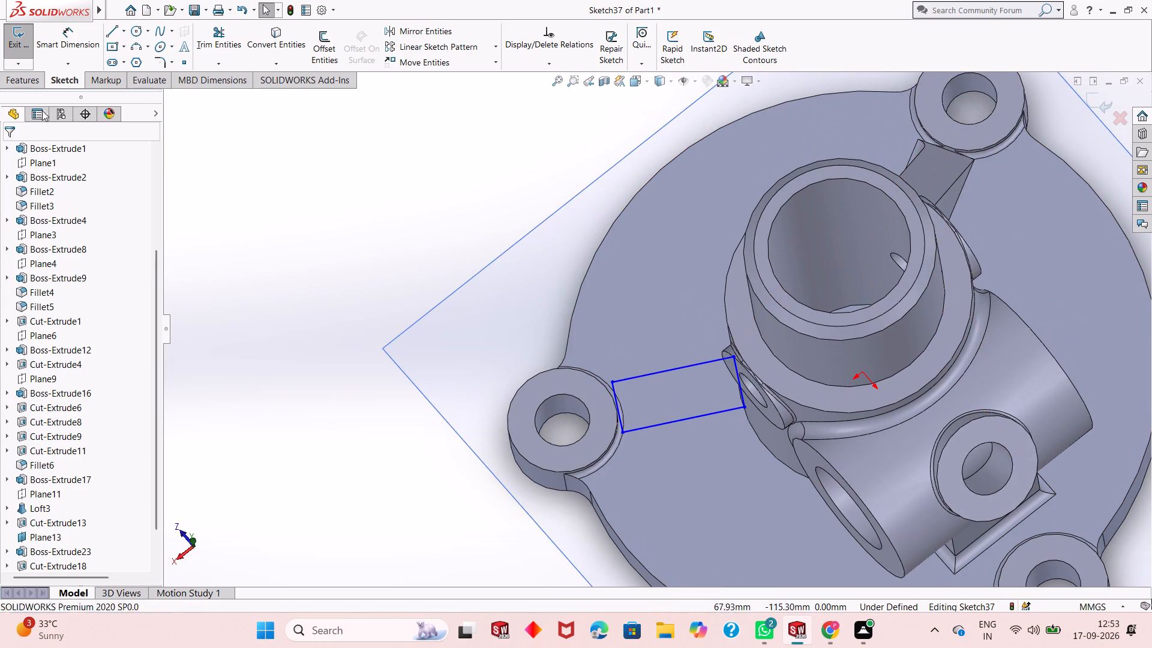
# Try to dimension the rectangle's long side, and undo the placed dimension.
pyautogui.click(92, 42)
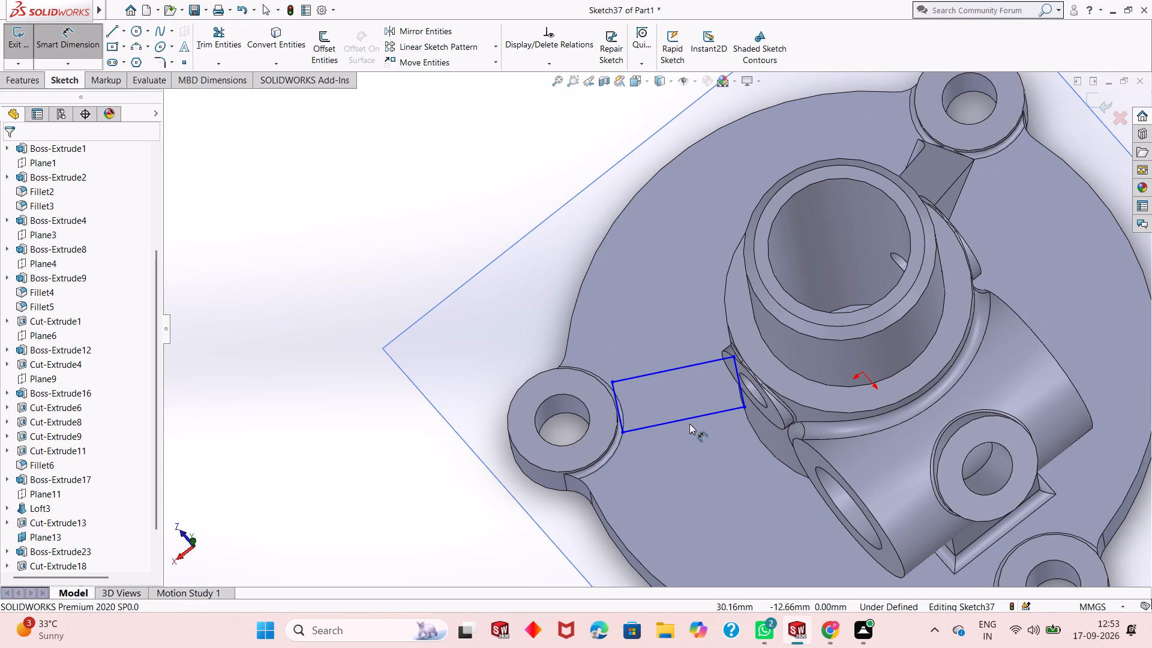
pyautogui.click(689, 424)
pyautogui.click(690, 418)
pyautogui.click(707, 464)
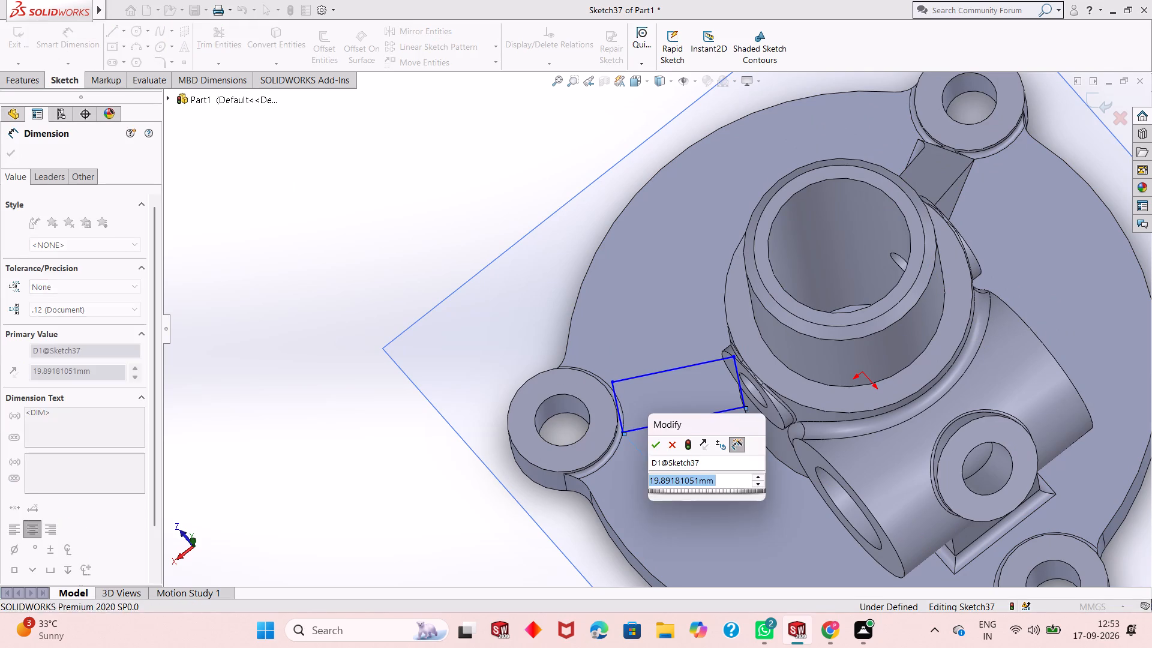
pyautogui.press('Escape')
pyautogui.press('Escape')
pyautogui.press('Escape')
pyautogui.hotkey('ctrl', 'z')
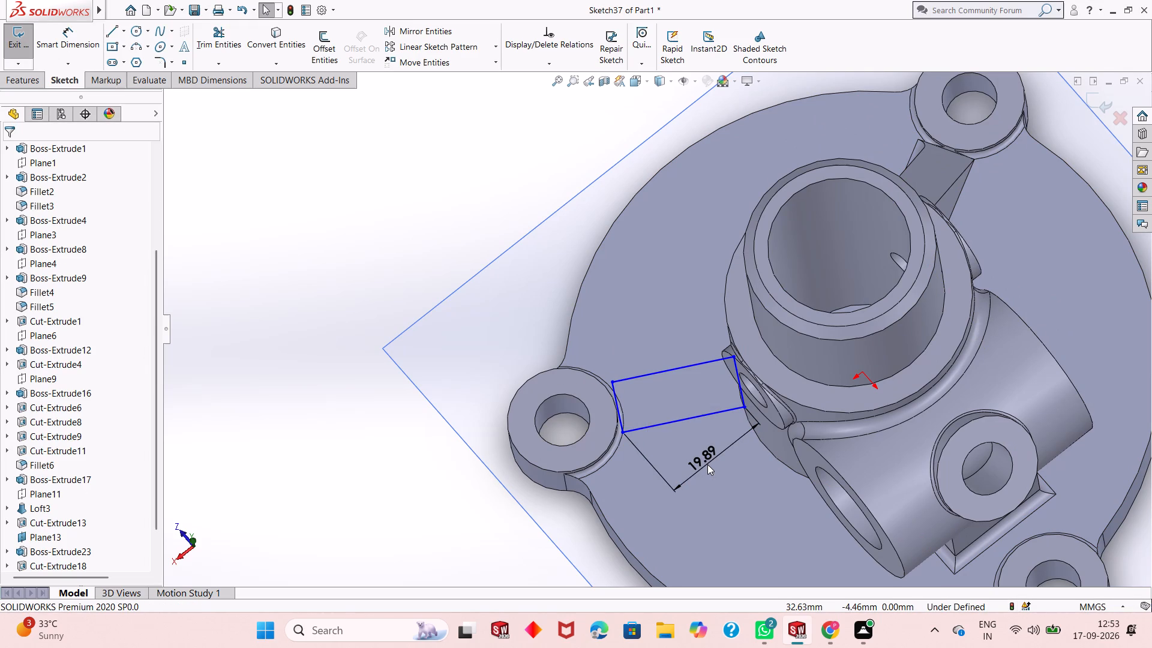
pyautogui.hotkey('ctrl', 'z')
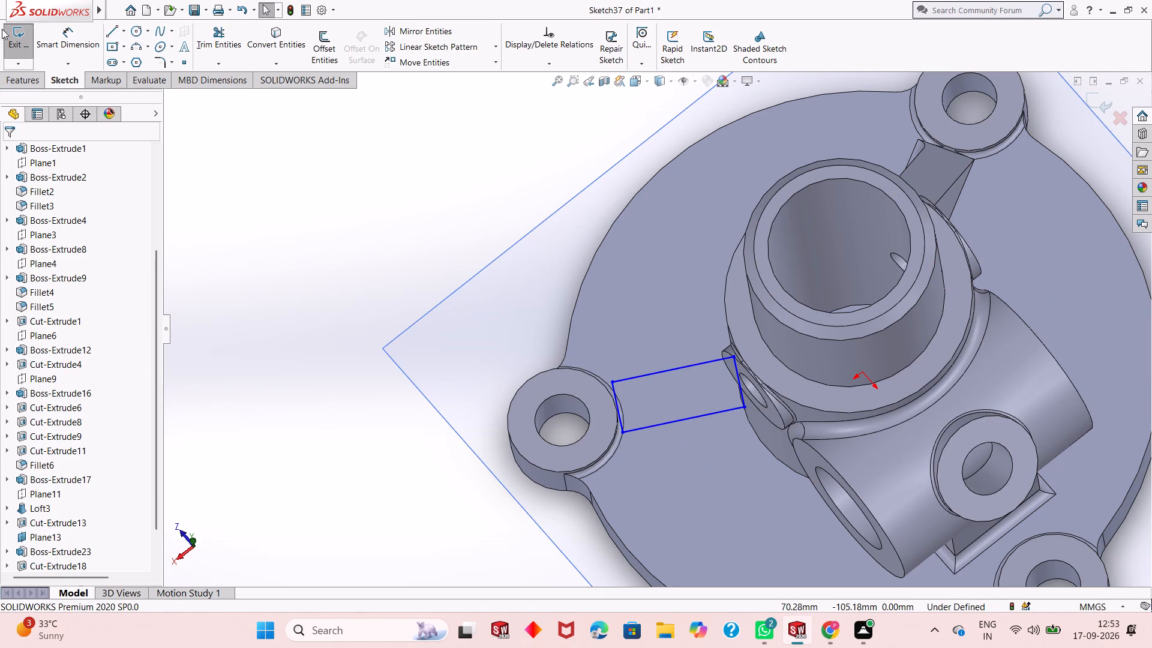
# Dimension the rectangle 24 mm long between boss and cylinder and 9 mm wide.
pyautogui.click(76, 31)
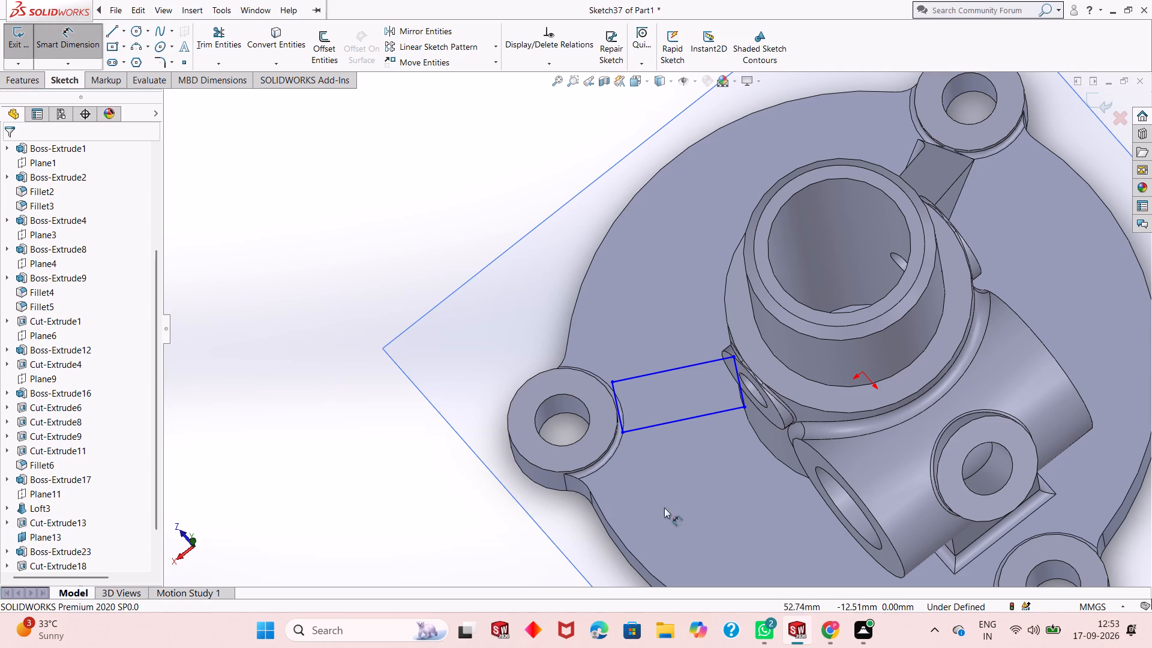
pyautogui.click(667, 424)
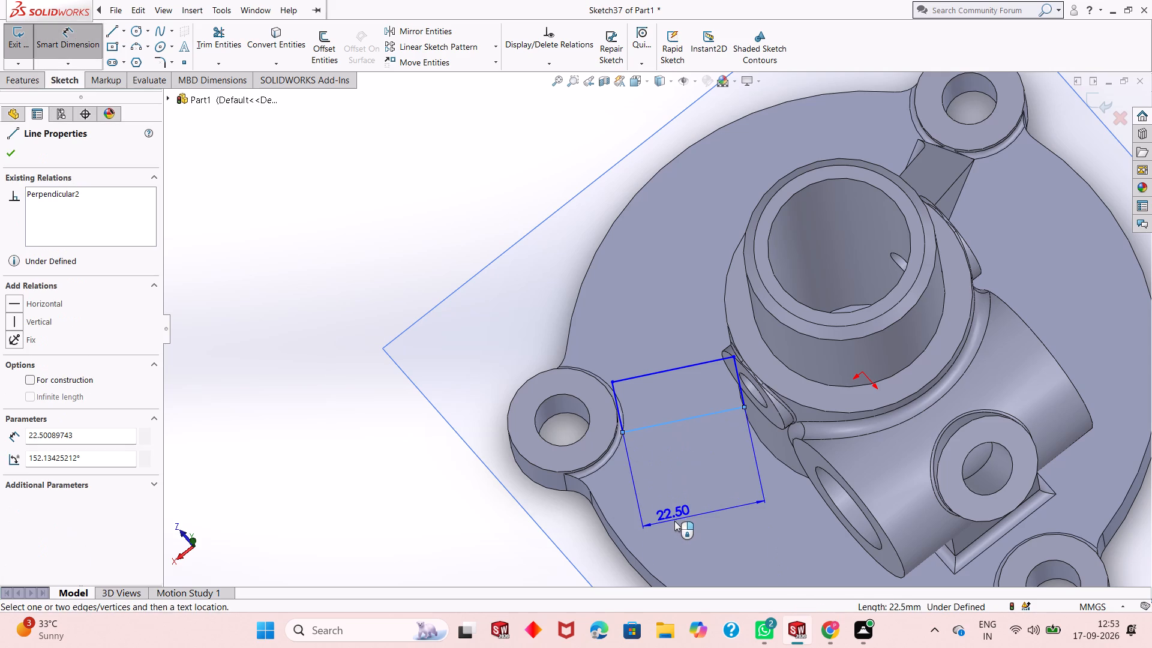
pyautogui.click(674, 521)
pyautogui.write('24')
pyautogui.press('Return')
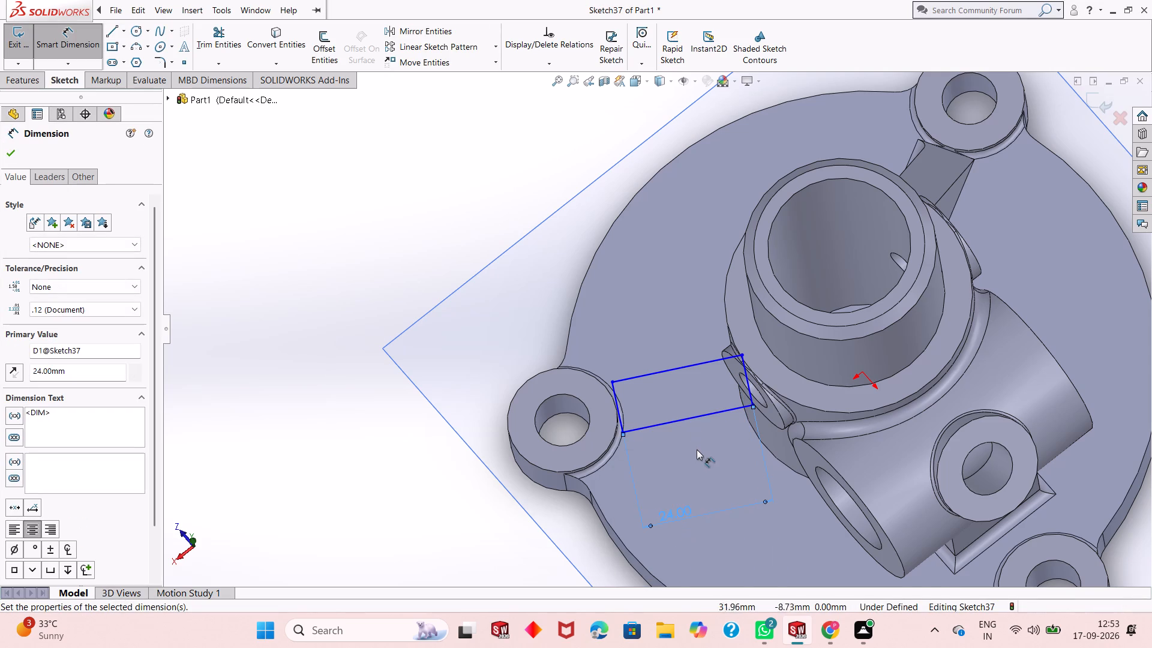
pyautogui.moveTo(697, 454); pyautogui.dragTo(709, 425, button='middle')
pyautogui.scroll(-1, 709, 425)
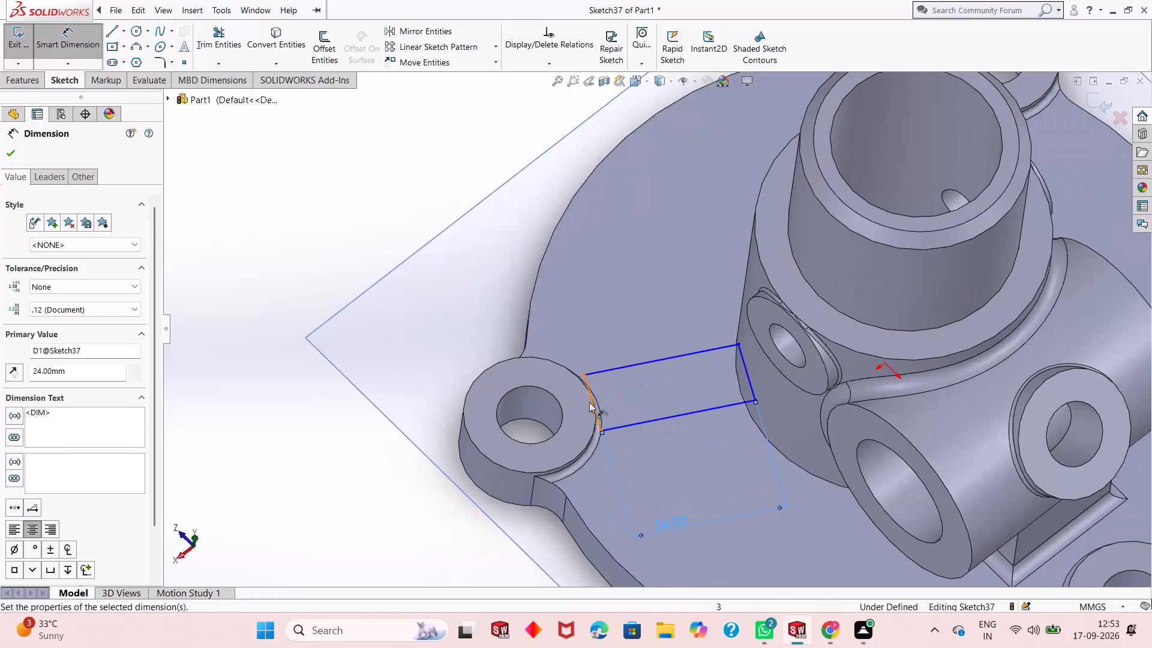
pyautogui.scroll(-2, 589, 401)
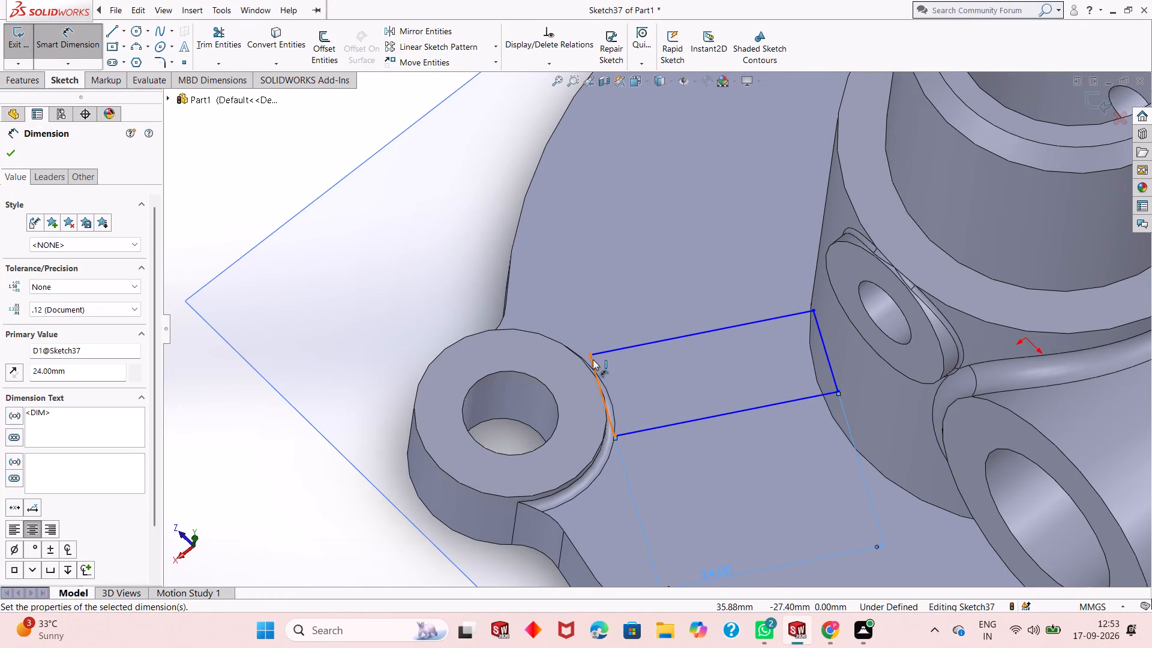
pyautogui.click(593, 367)
pyautogui.click(320, 385)
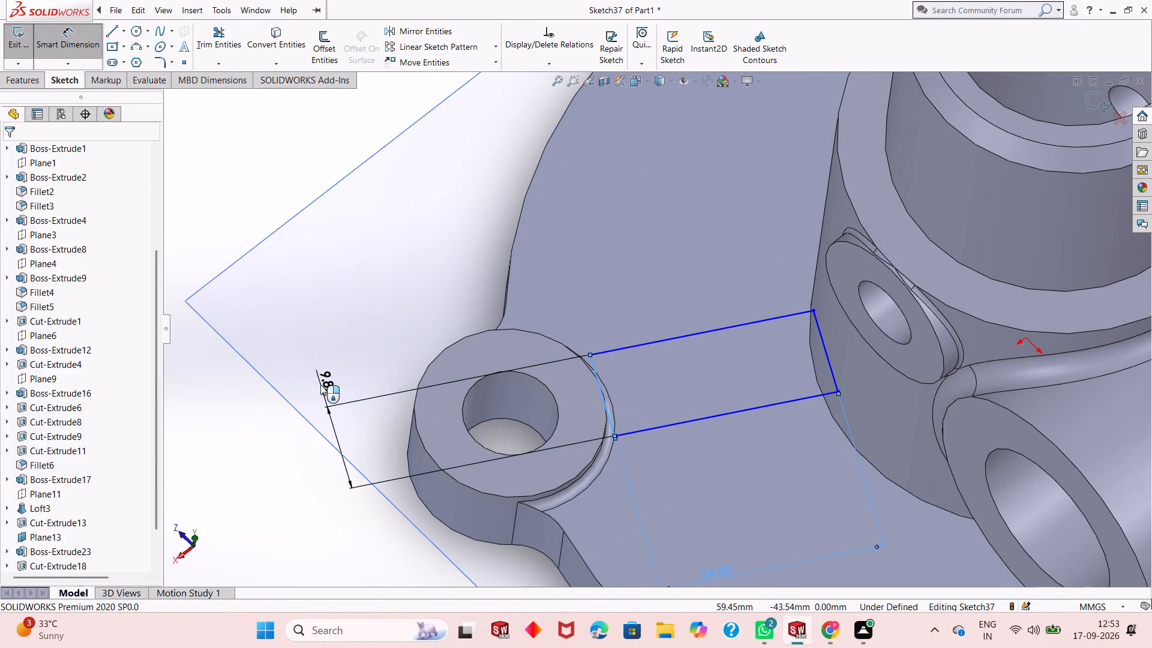
pyautogui.press('9')
pyautogui.press('Return')
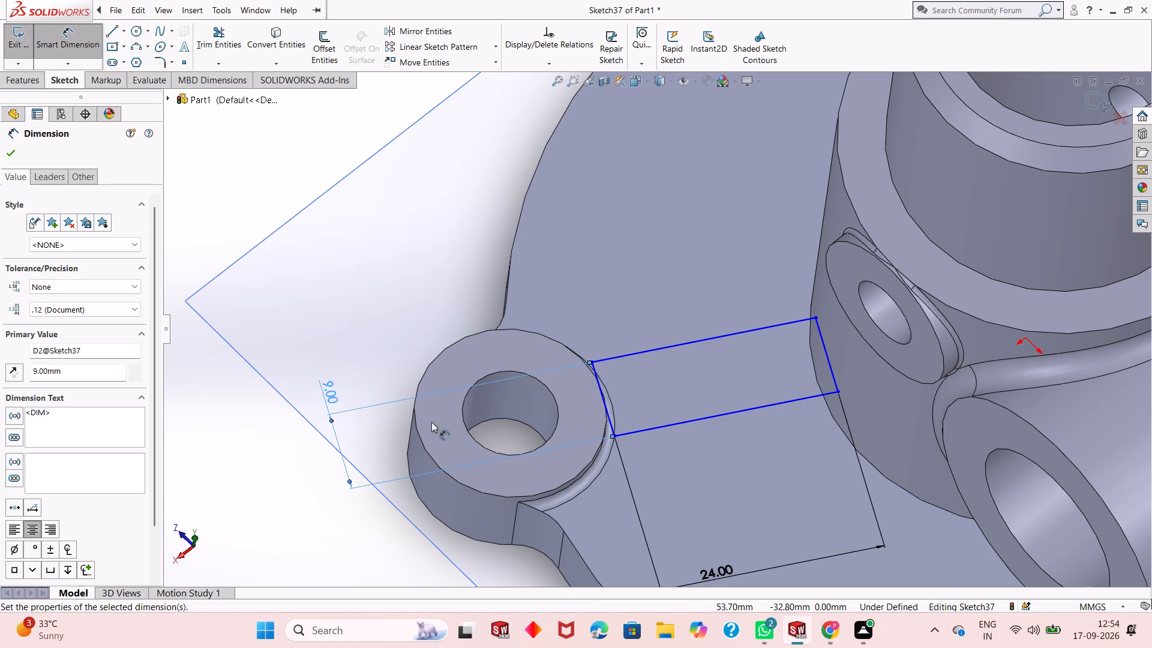
pyautogui.moveTo(431, 422); pyautogui.dragTo(434, 478, button='middle')
pyautogui.moveTo(434, 478); pyautogui.dragTo(437, 494, button='middle')
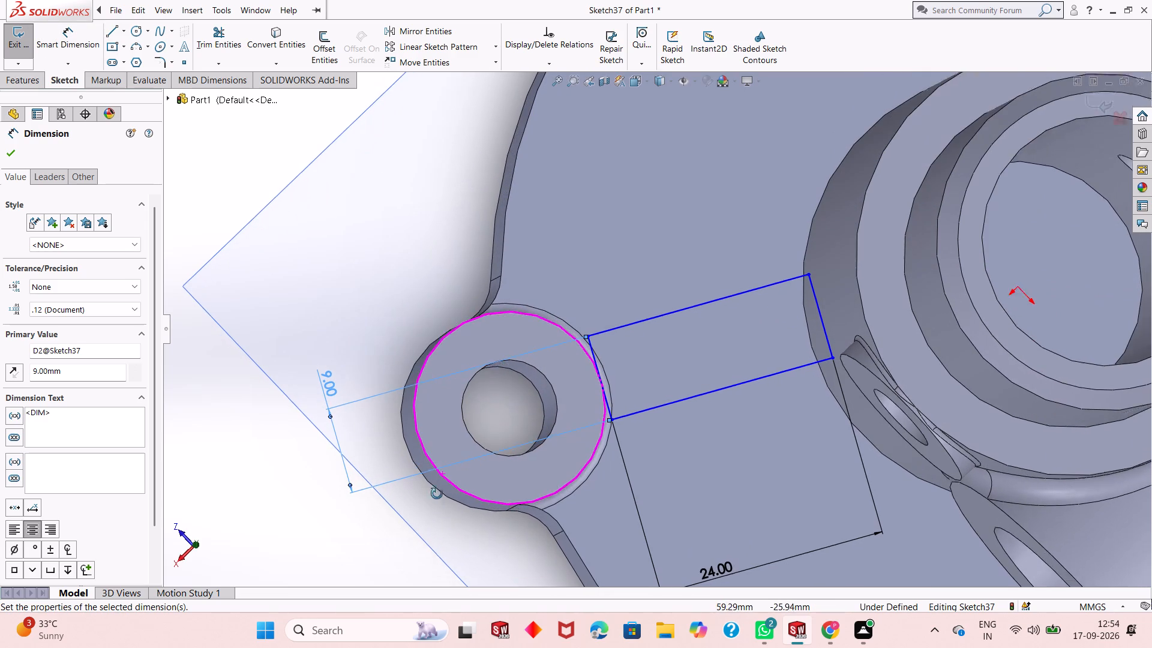
pyautogui.moveTo(437, 494); pyautogui.dragTo(449, 420, button='middle')
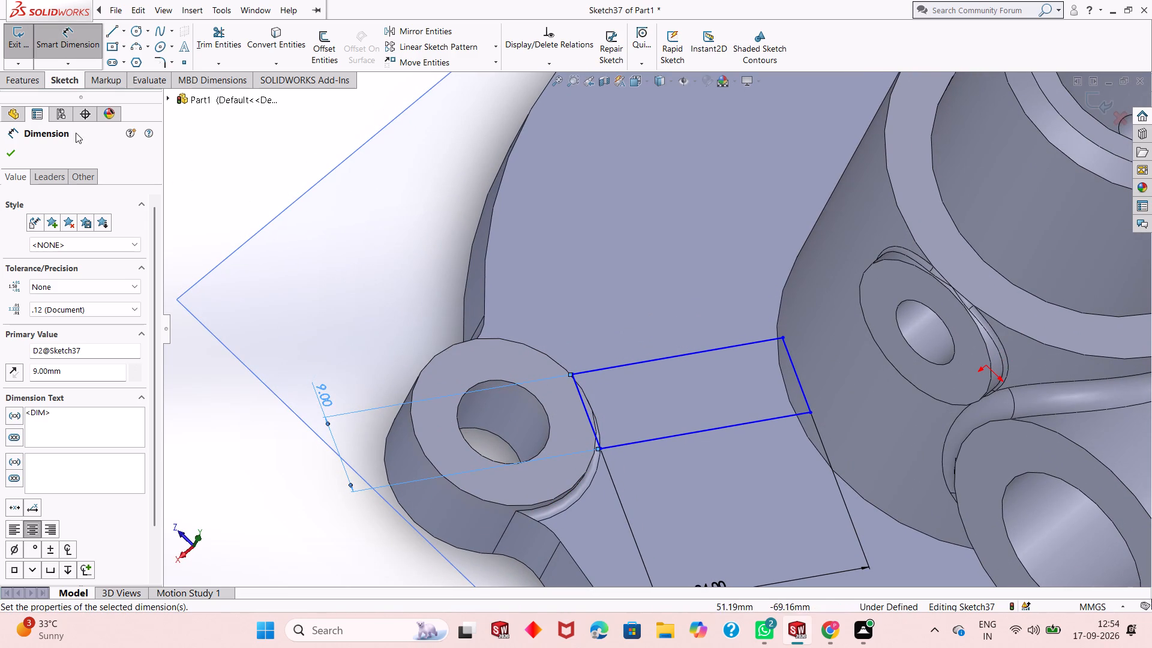
pyautogui.click(9, 147)
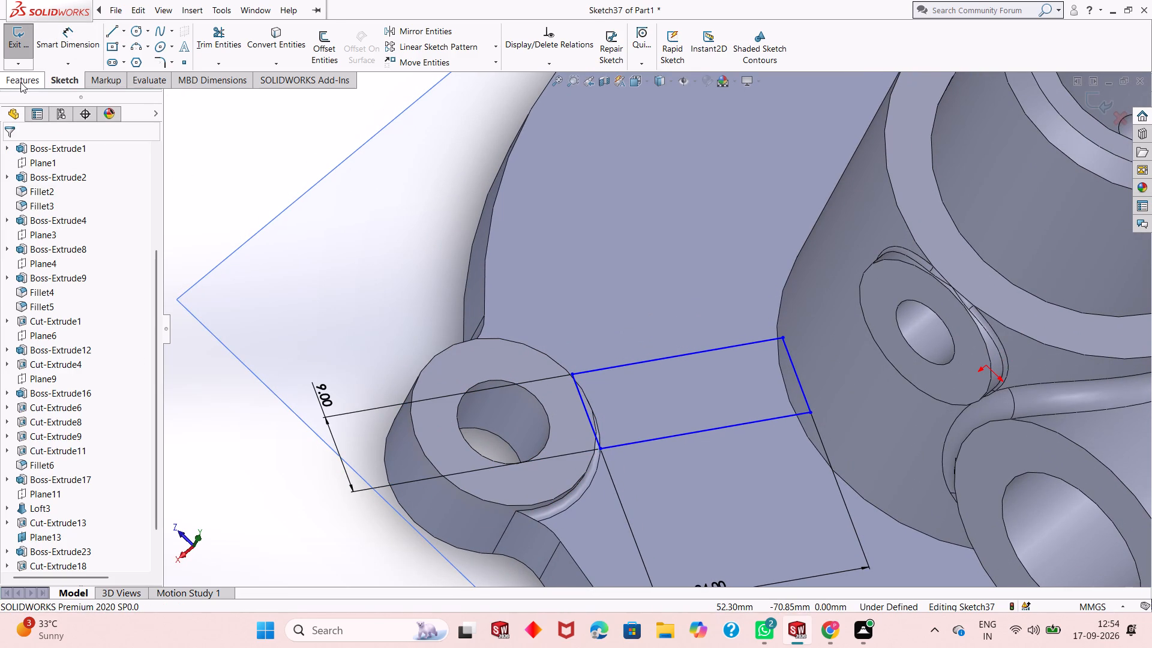
# Extrude the rectangle upward as a blind boss 26 mm high, merged with the part.
pyautogui.click(20, 82)
pyautogui.click(19, 53)
pyautogui.scroll(1, 475, 459)
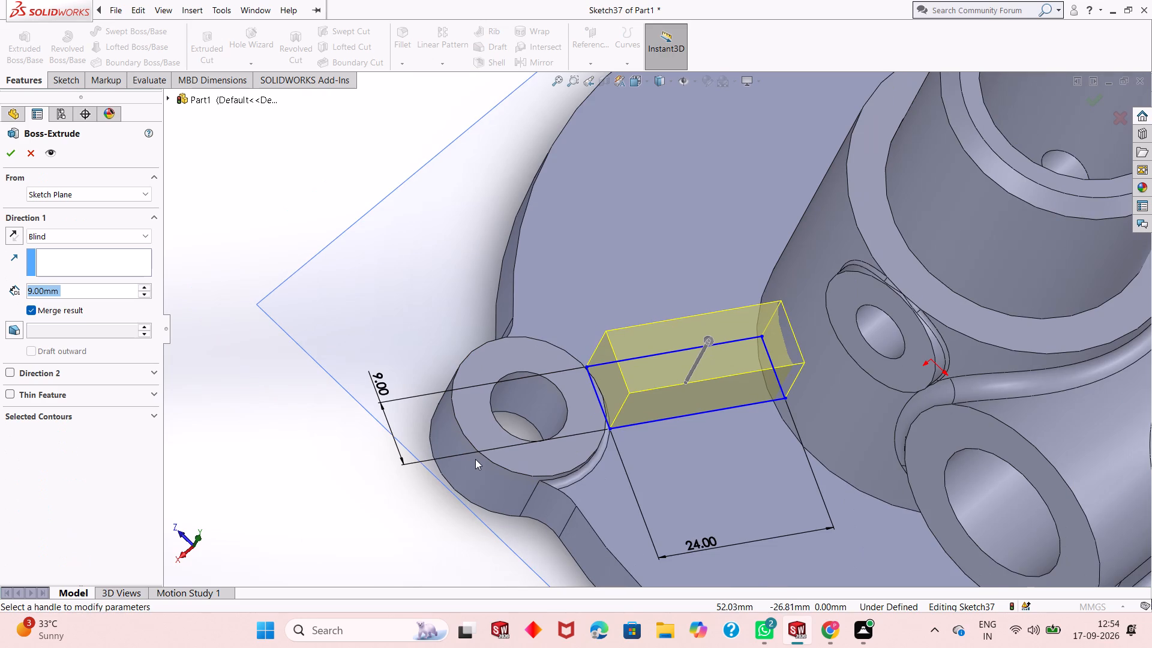
pyautogui.write('28')
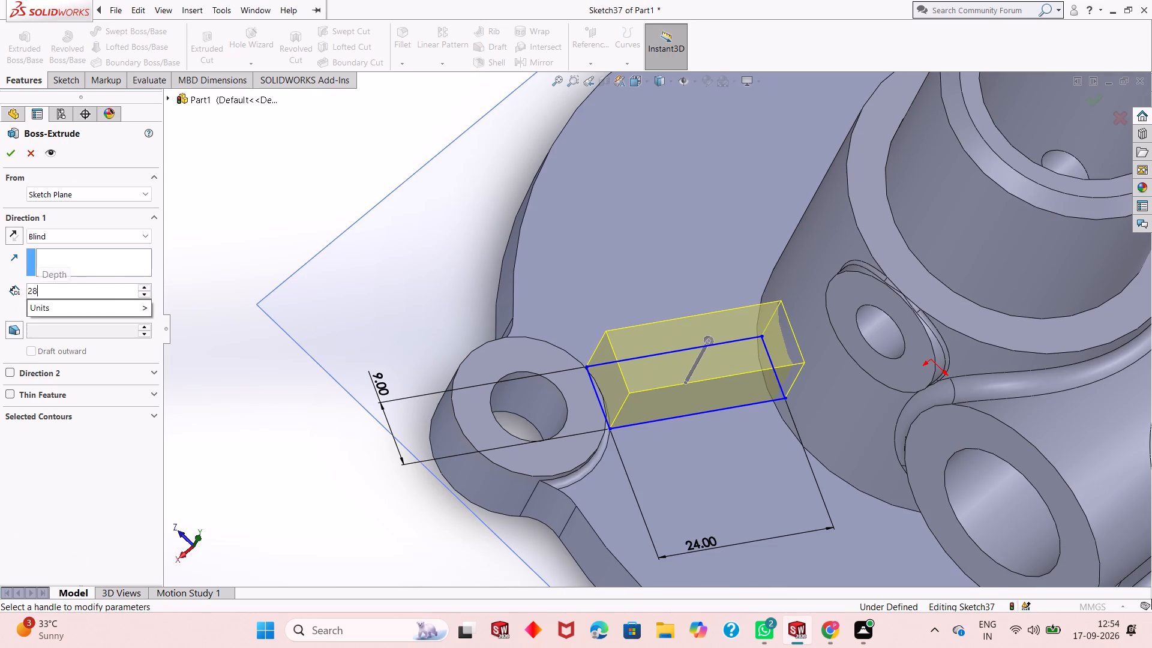
pyautogui.press('Return')
pyautogui.write('26')
pyautogui.press('Return')
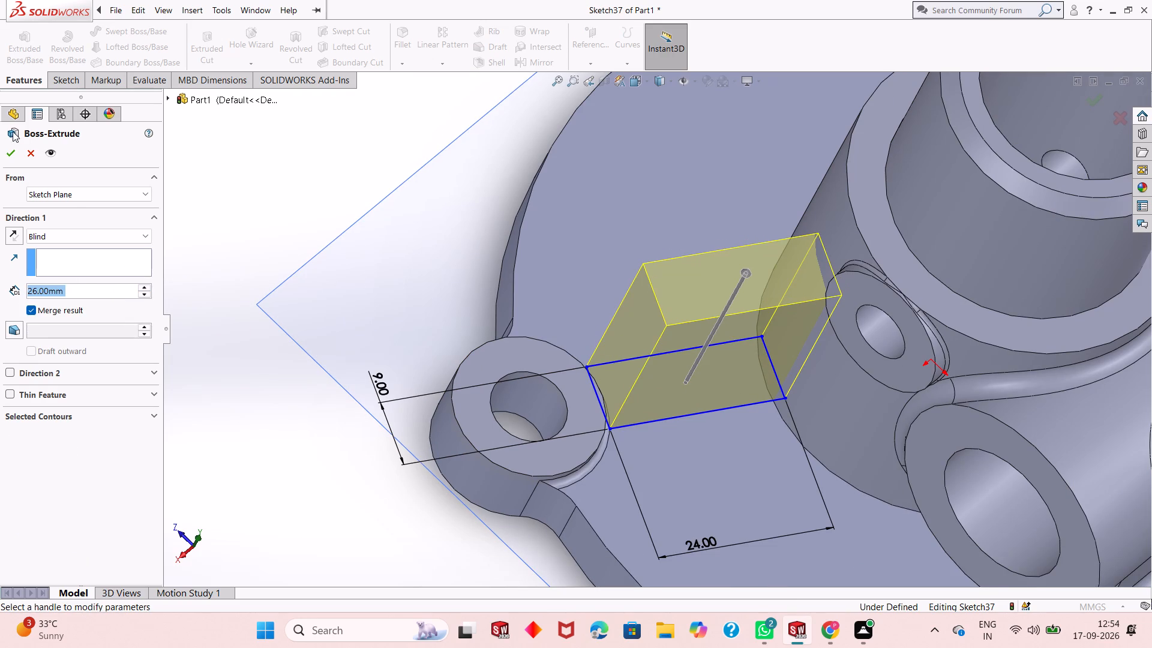
pyautogui.click(8, 146)
# Sketch a closed triangle on the new block's side face, about 22.3 mm along its top edge and 26 mm down its outer edge.
pyautogui.moveTo(766, 314); pyautogui.dragTo(834, 216, button='middle')
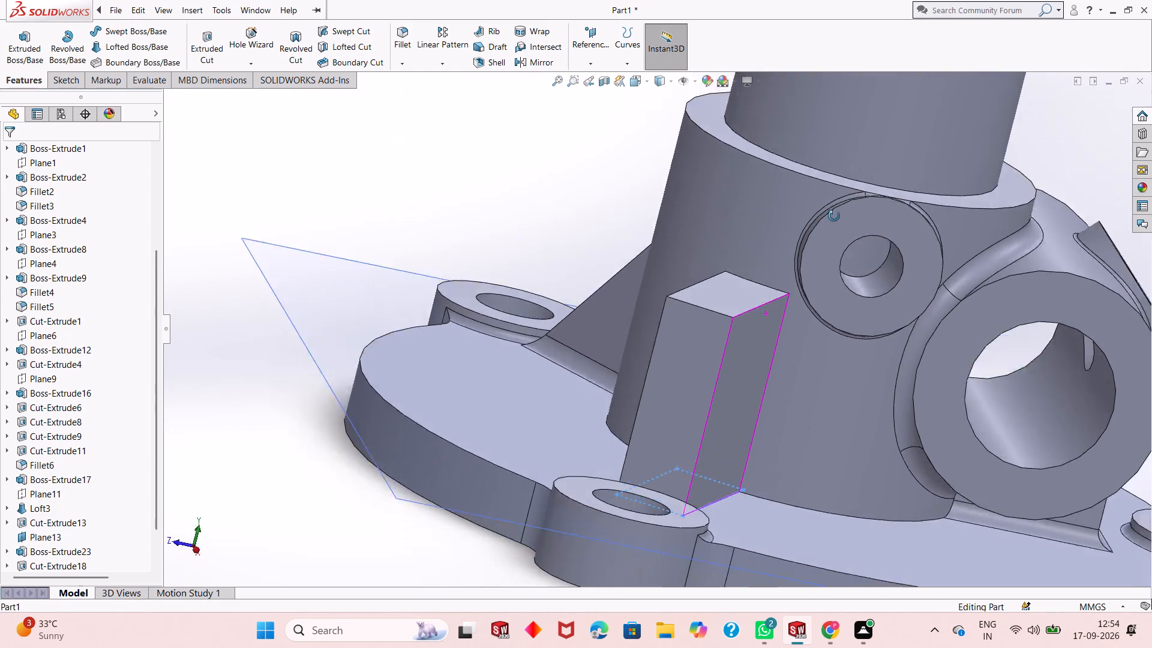
pyautogui.moveTo(834, 216); pyautogui.dragTo(741, 334, button='middle')
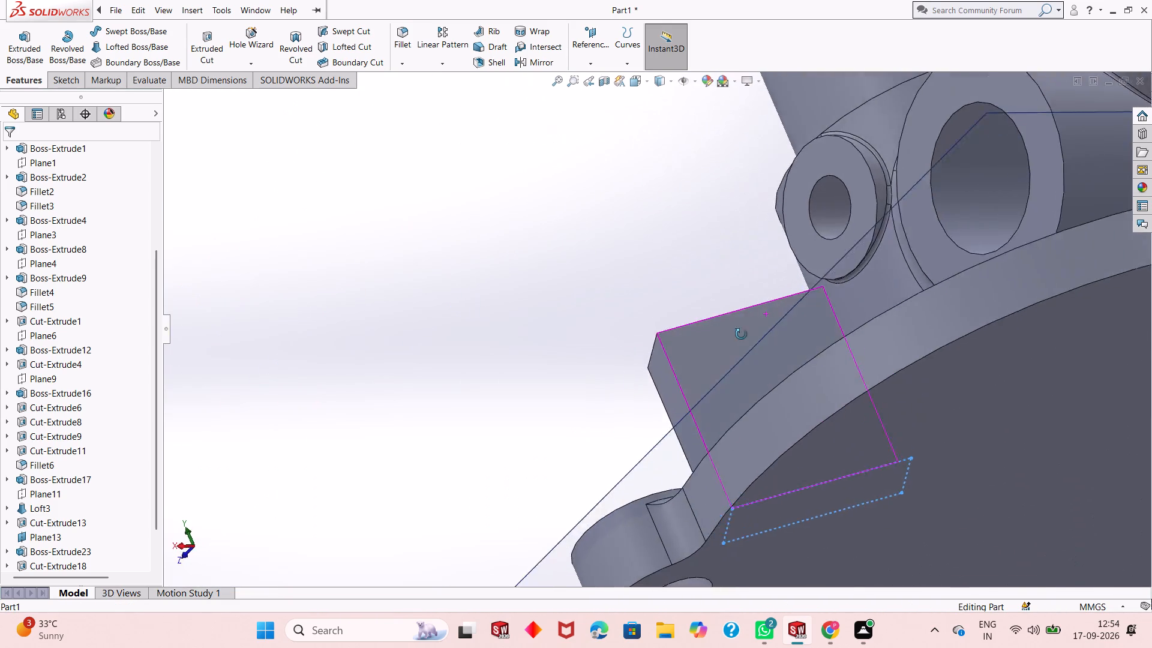
pyautogui.moveTo(741, 334); pyautogui.dragTo(769, 429, button='middle')
pyautogui.scroll(2, 764, 419)
pyautogui.click(758, 372)
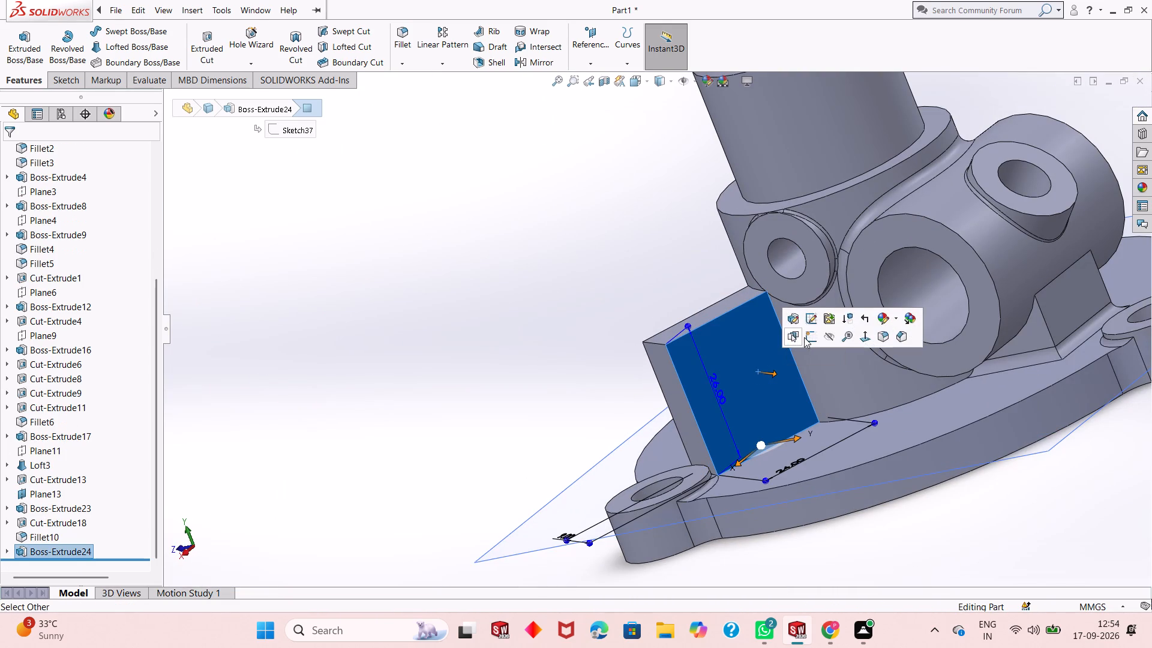
pyautogui.click(810, 338)
pyautogui.rightClick(512, 242)
pyautogui.click(443, 247)
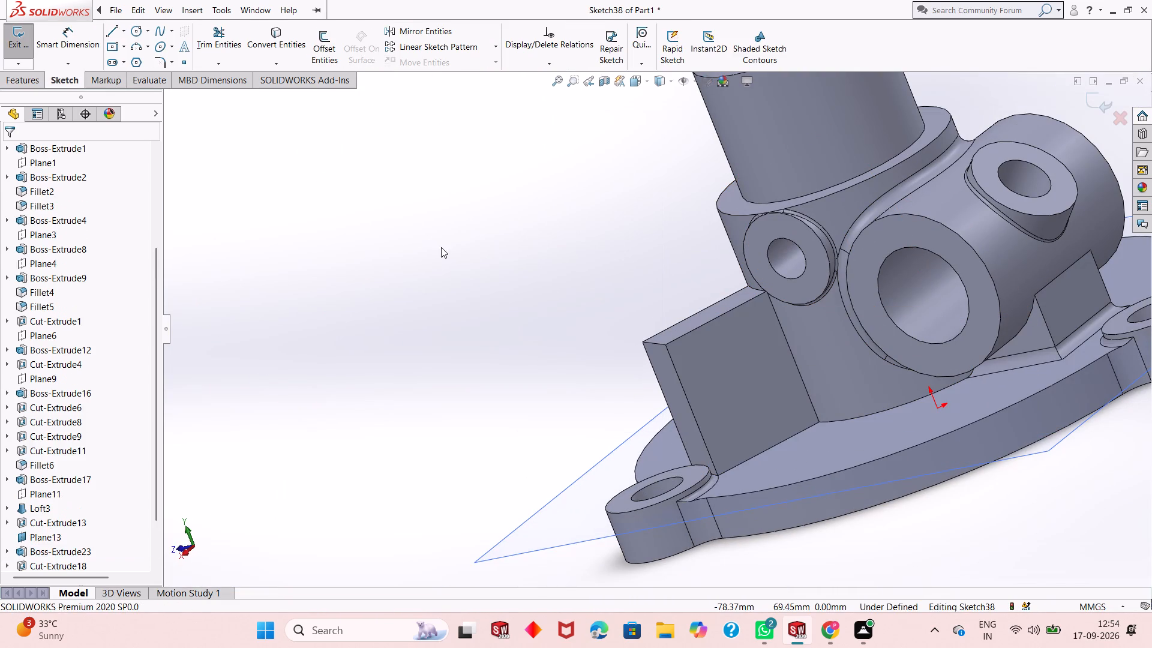
pyautogui.click(110, 31)
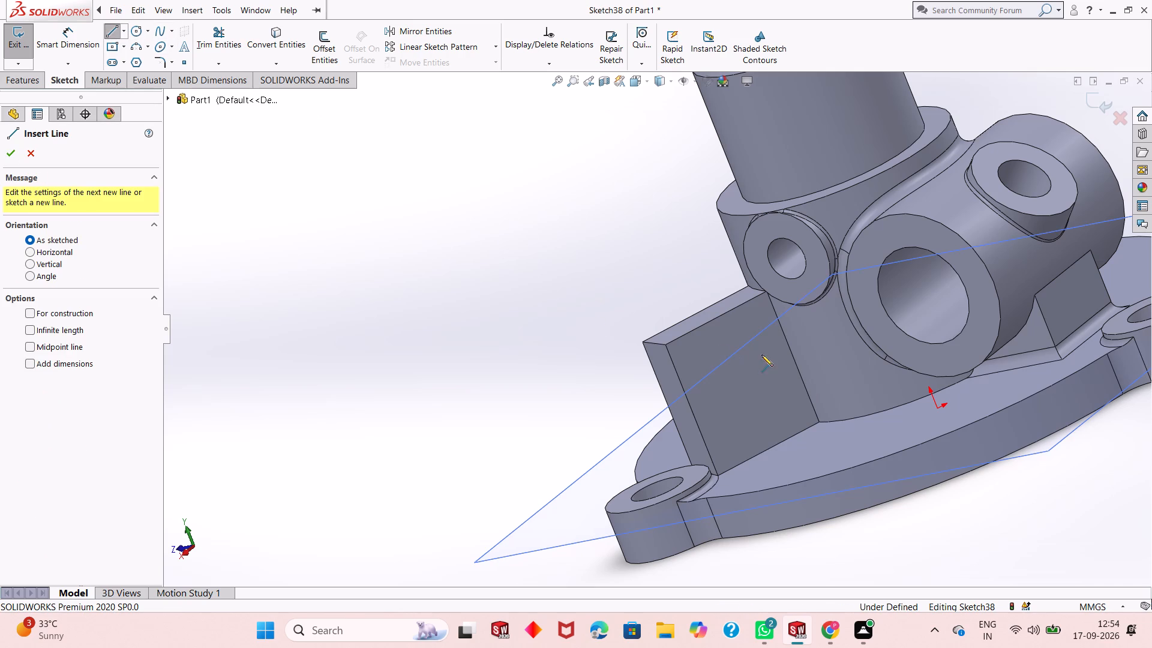
pyautogui.click(765, 290)
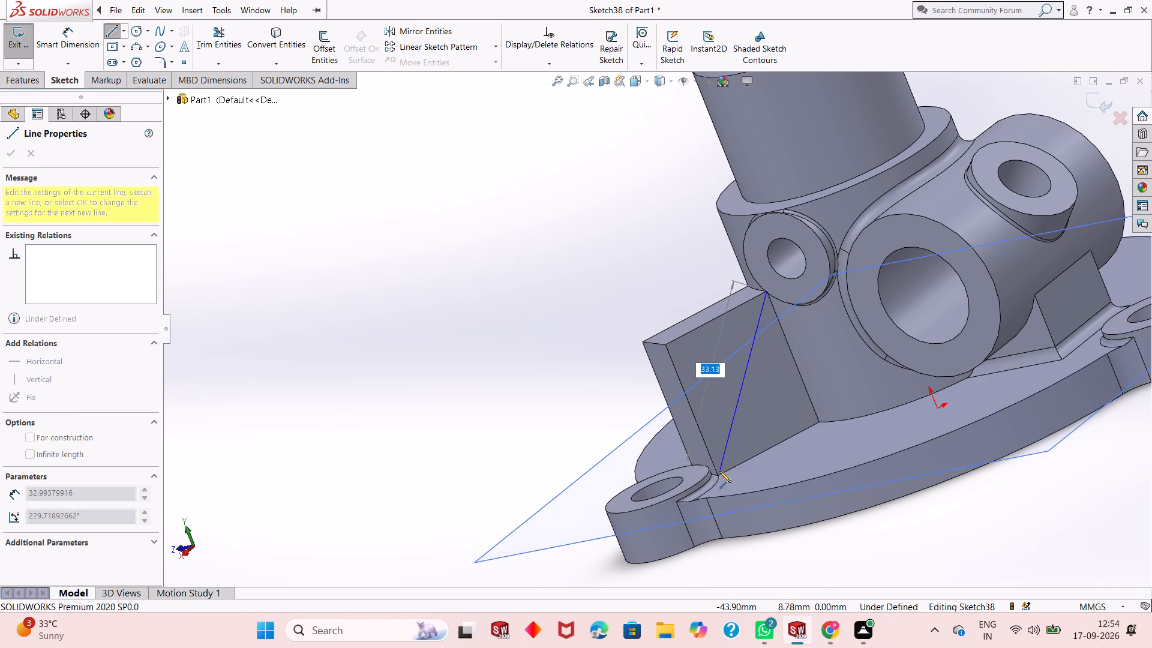
pyautogui.click(716, 476)
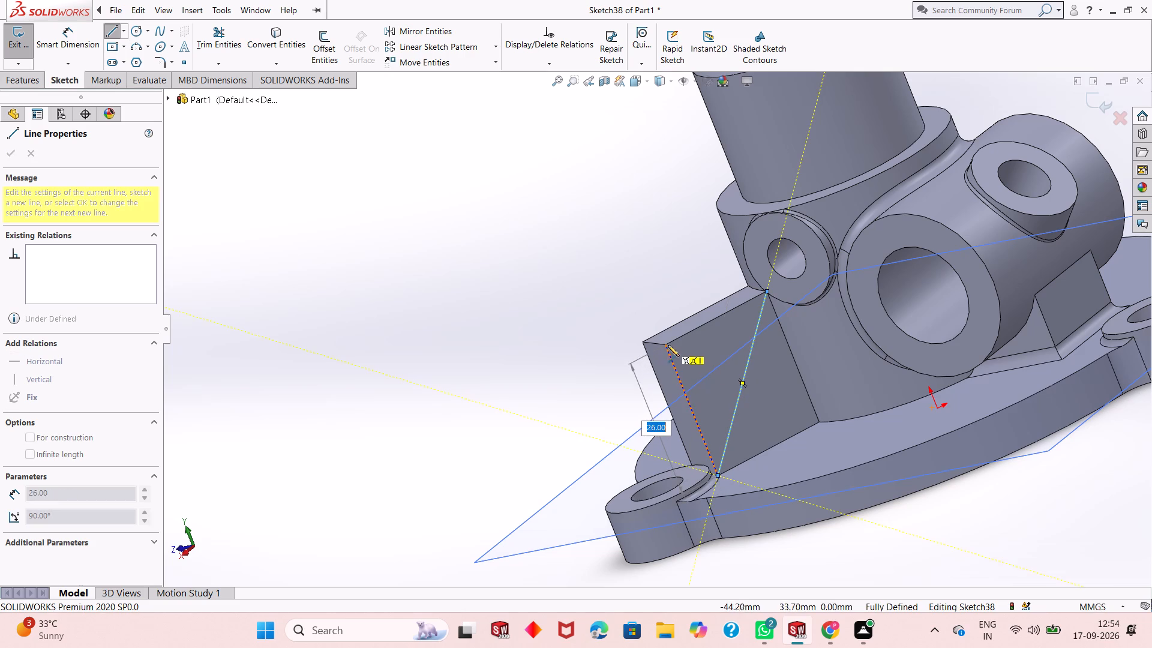
pyautogui.click(667, 343)
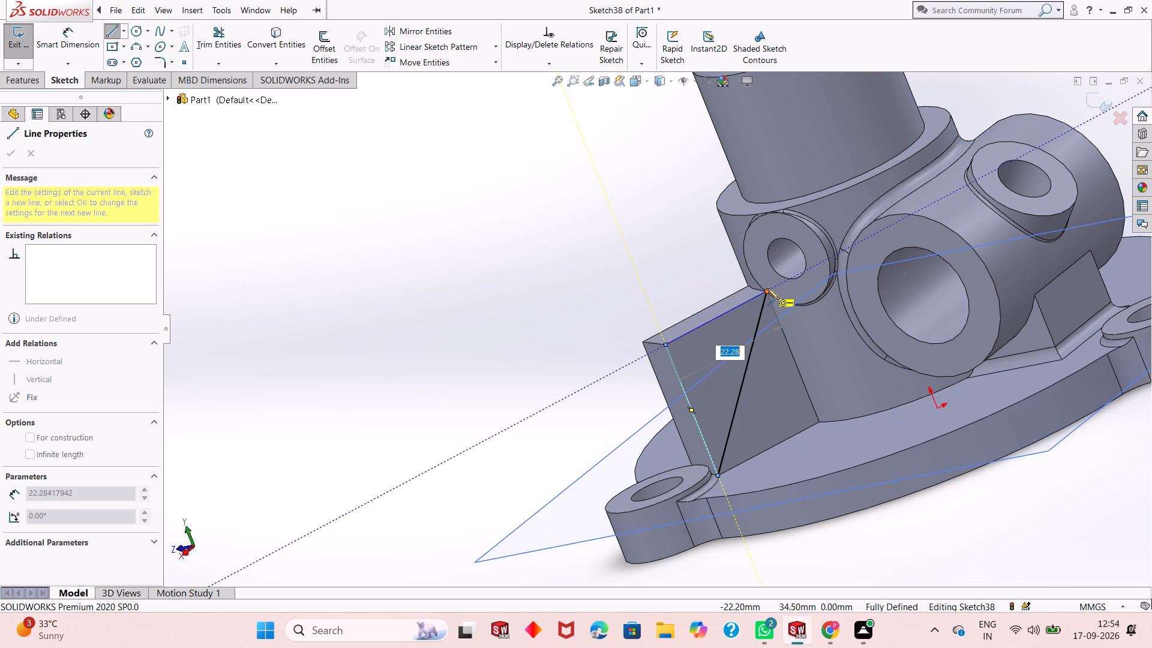
pyautogui.click(767, 290)
pyautogui.rightClick(767, 290)
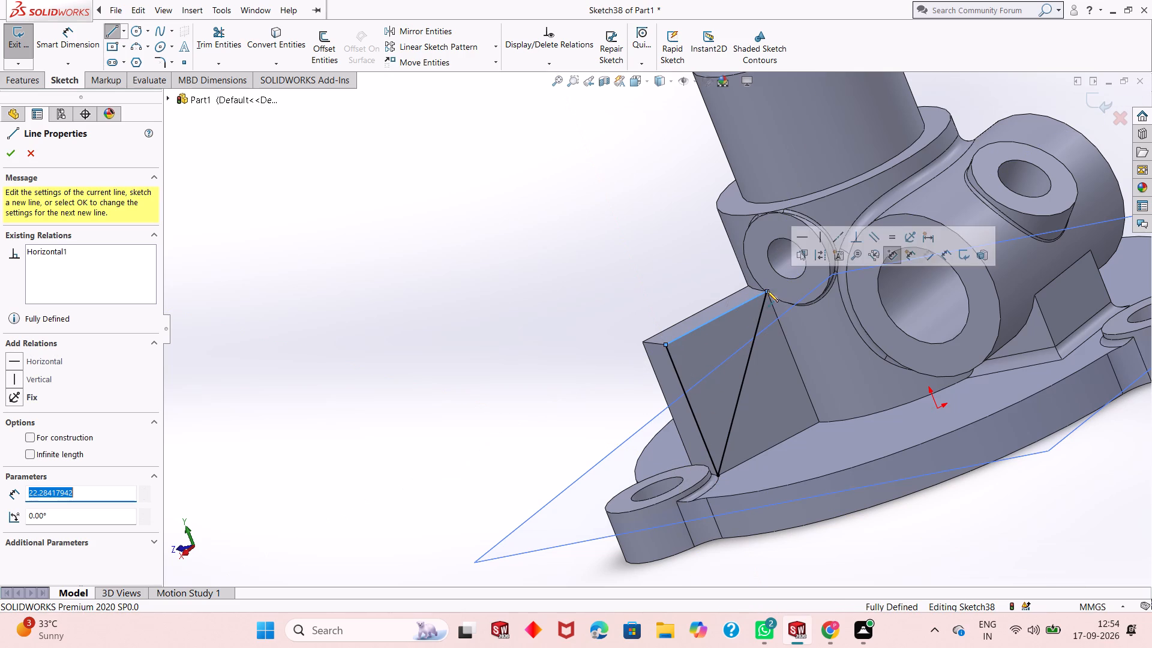
pyautogui.click(772, 298)
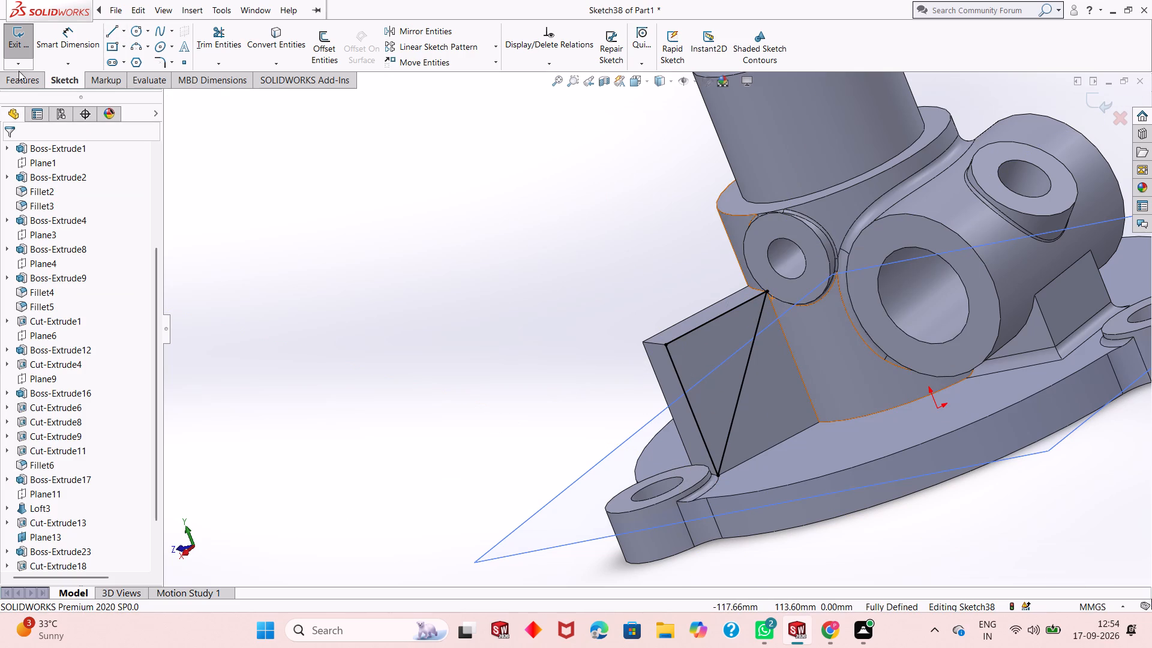
# Cut-extrude the triangle blind 26 mm through the block to leave a sloped gusset.
pyautogui.click(32, 80)
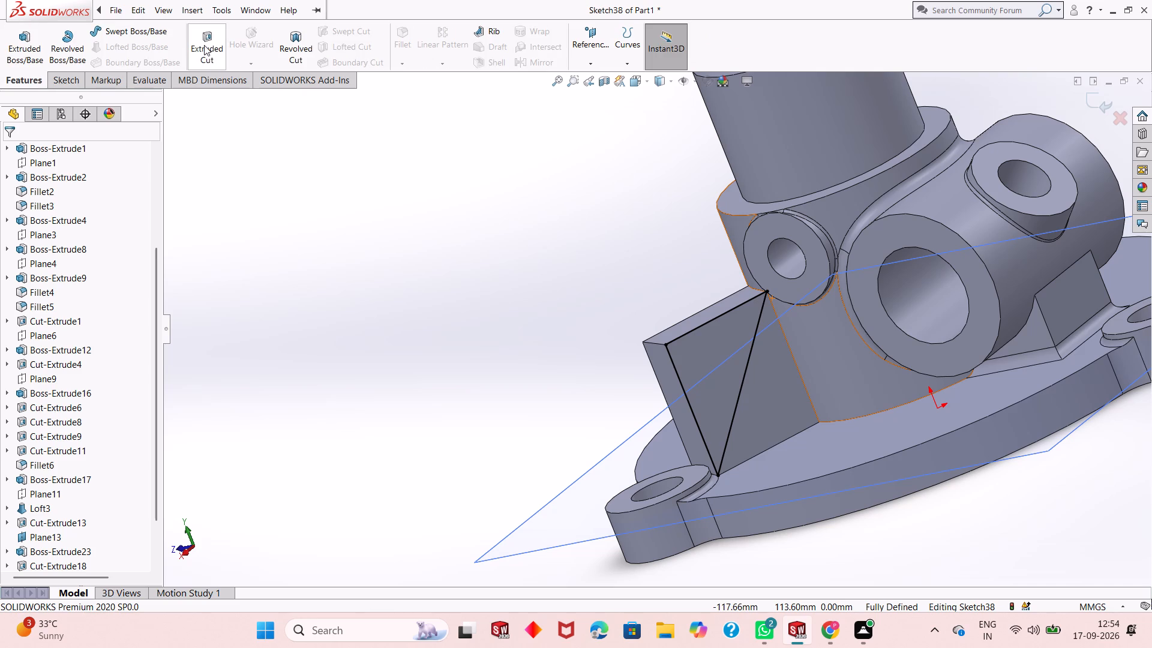
pyautogui.click(204, 45)
pyautogui.click(17, 157)
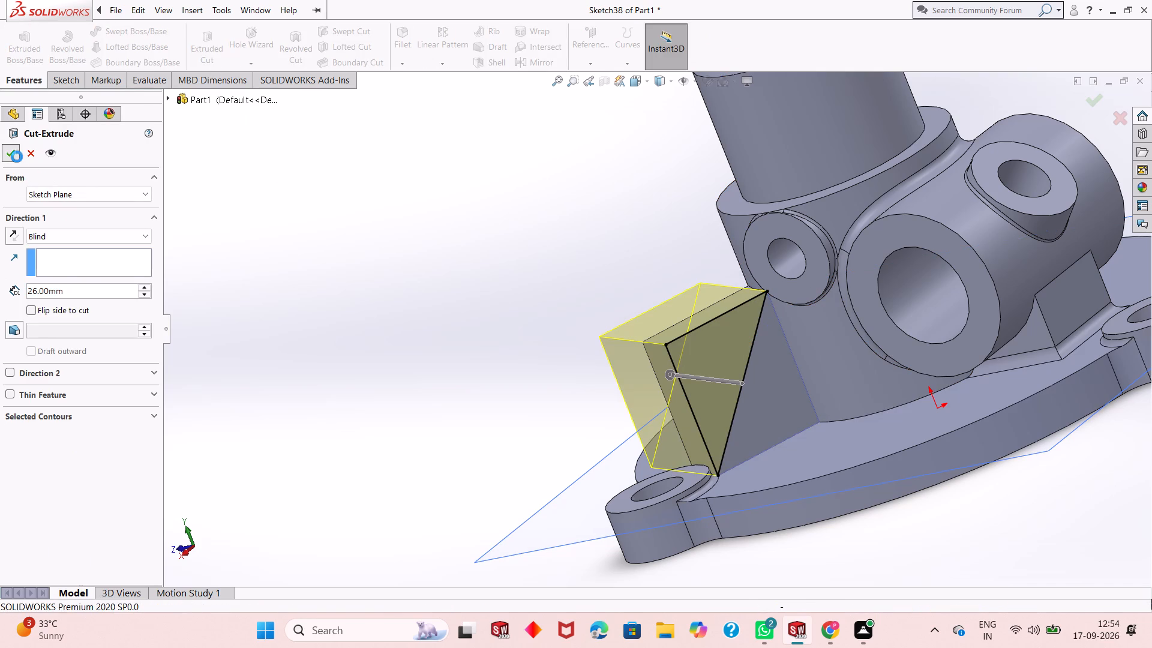
pyautogui.click(462, 253)
# Examine the new gusset where it meets the central cylinder, the small side boss and the bolt boss.
pyautogui.scroll(3, 517, 301)
pyautogui.scroll(-3, 611, 344)
pyautogui.moveTo(469, 325); pyautogui.dragTo(581, 242, button='middle')
pyautogui.scroll(2, 445, 215)
pyautogui.scroll(-7, 931, 252)
pyautogui.moveTo(556, 404); pyautogui.dragTo(614, 442, button='middle')
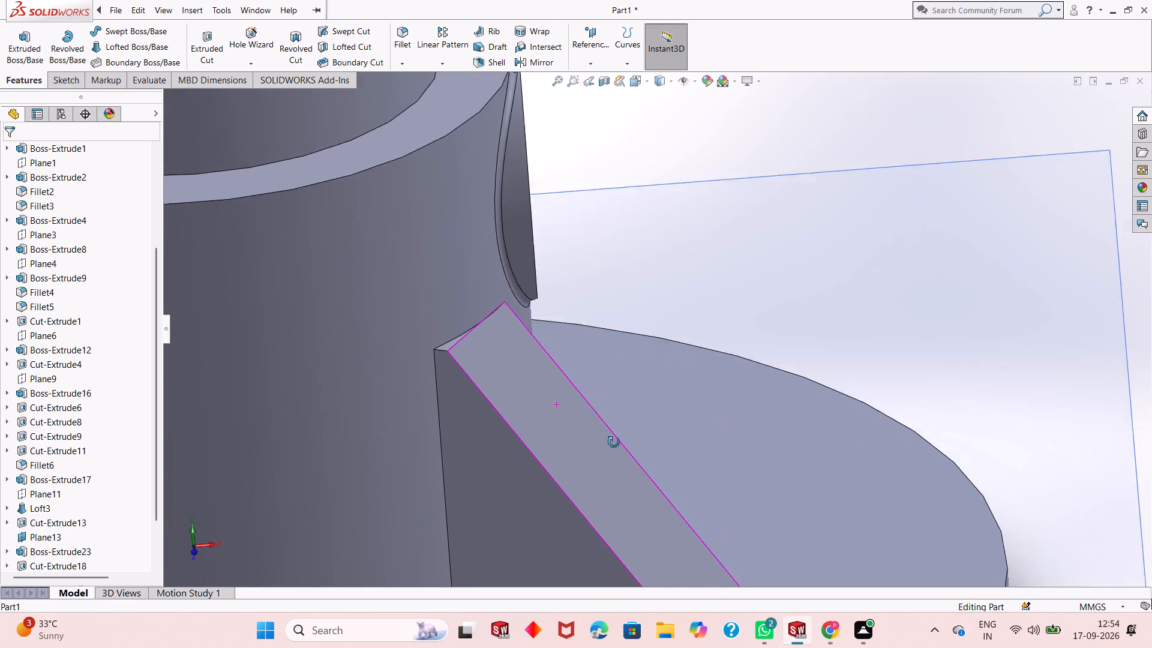
pyautogui.moveTo(614, 442); pyautogui.dragTo(620, 472, button='middle')
pyautogui.scroll(3, 455, 373)
pyautogui.moveTo(457, 362); pyautogui.dragTo(466, 386, button='middle')
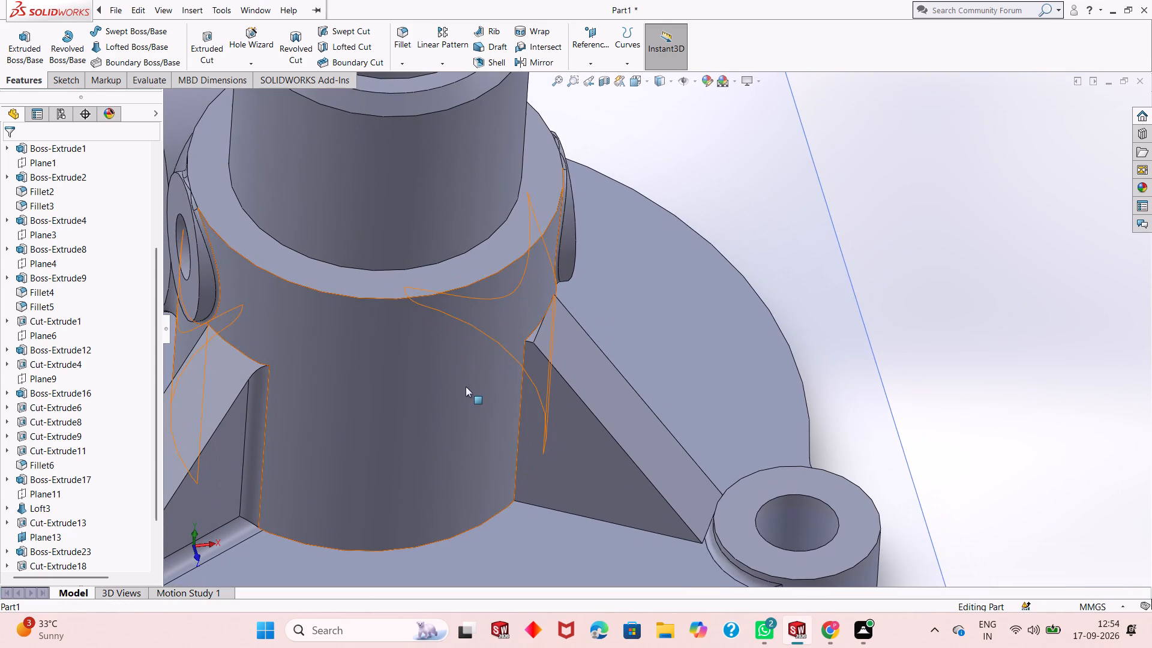
pyautogui.moveTo(601, 380); pyautogui.dragTo(559, 352, button='middle')
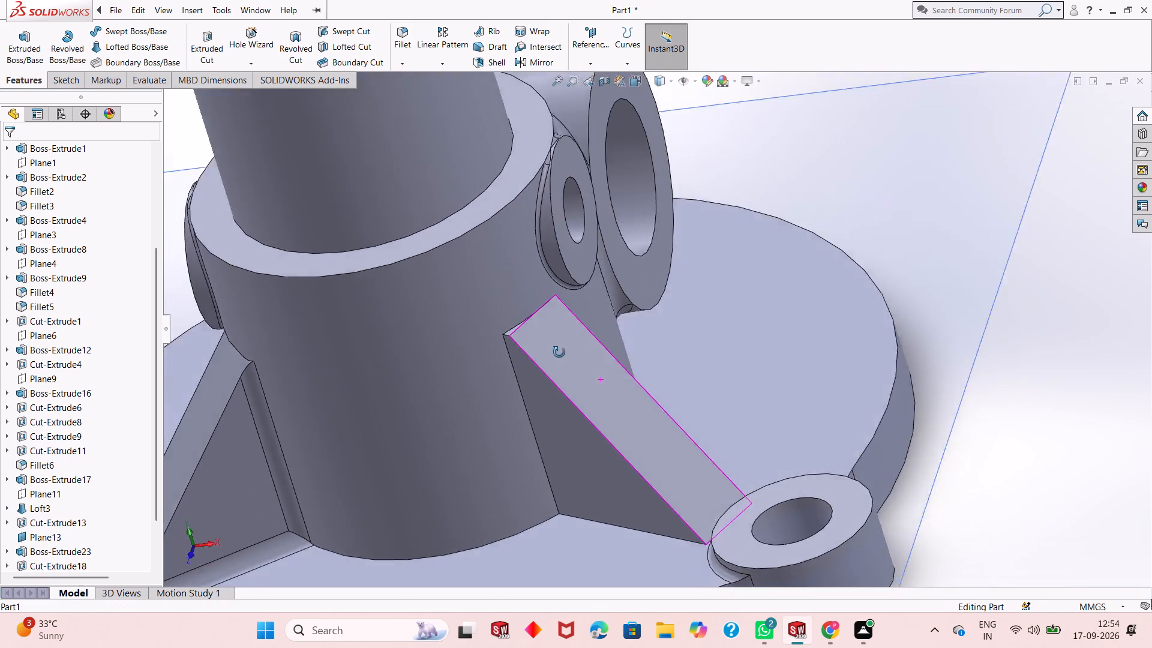
pyautogui.moveTo(559, 352); pyautogui.dragTo(457, 394, button='middle')
pyautogui.moveTo(597, 340); pyautogui.dragTo(601, 407, button='middle')
pyautogui.scroll(-5, 613, 340)
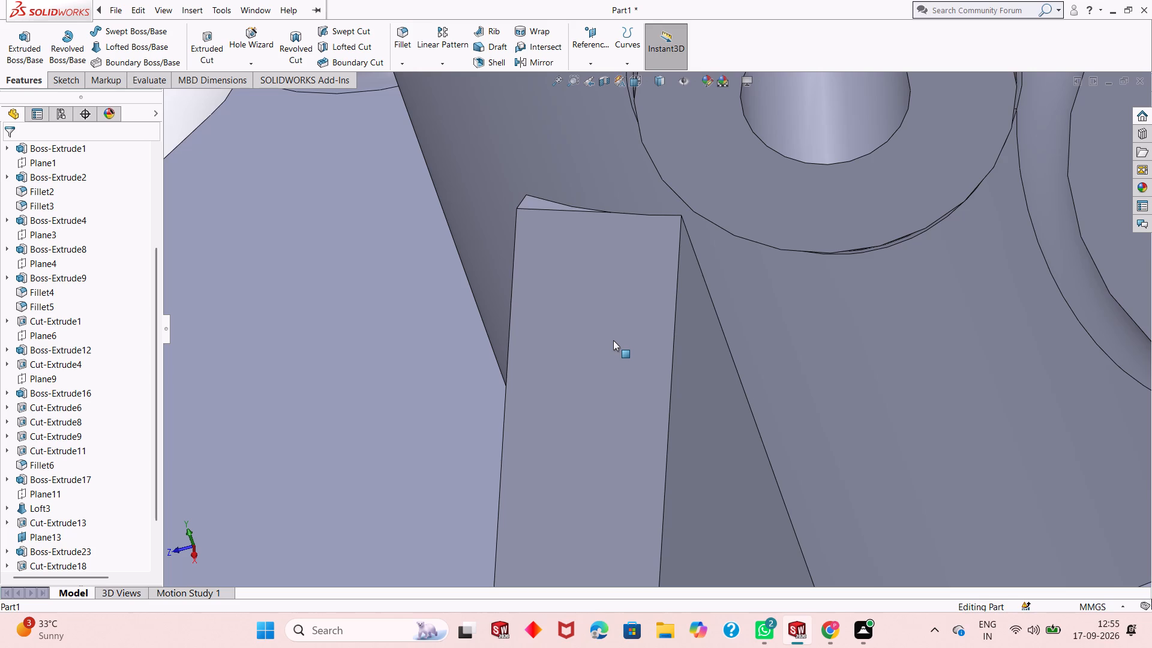
pyautogui.scroll(1, 611, 340)
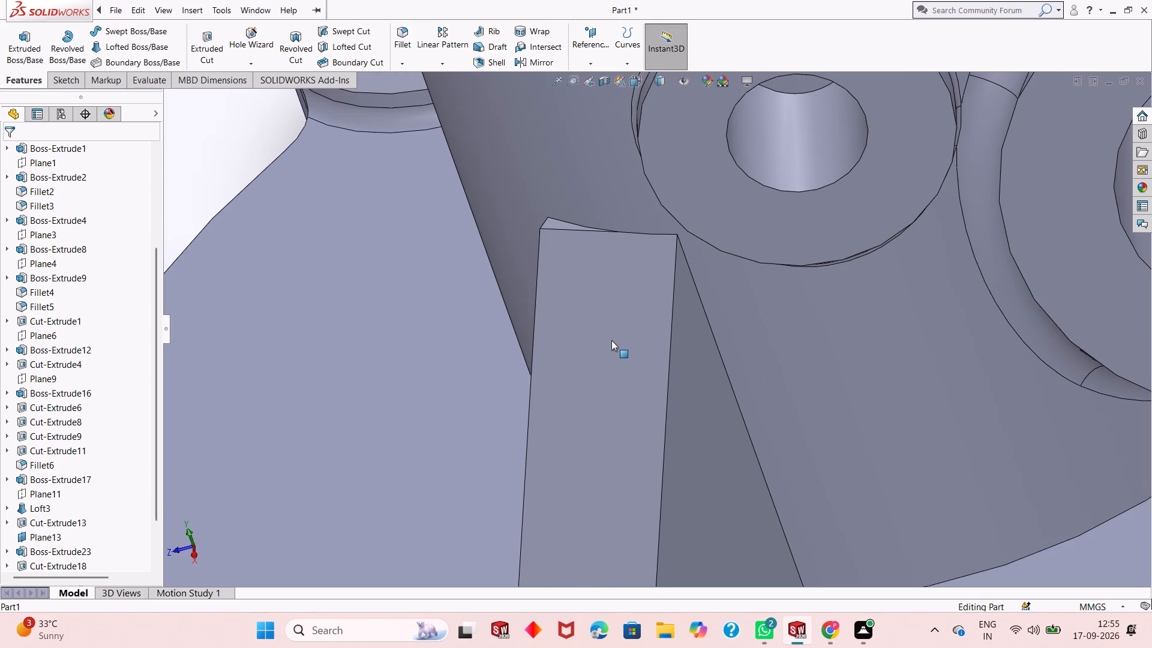
pyautogui.scroll(4, 611, 340)
pyautogui.moveTo(604, 376); pyautogui.dragTo(625, 274, button='middle')
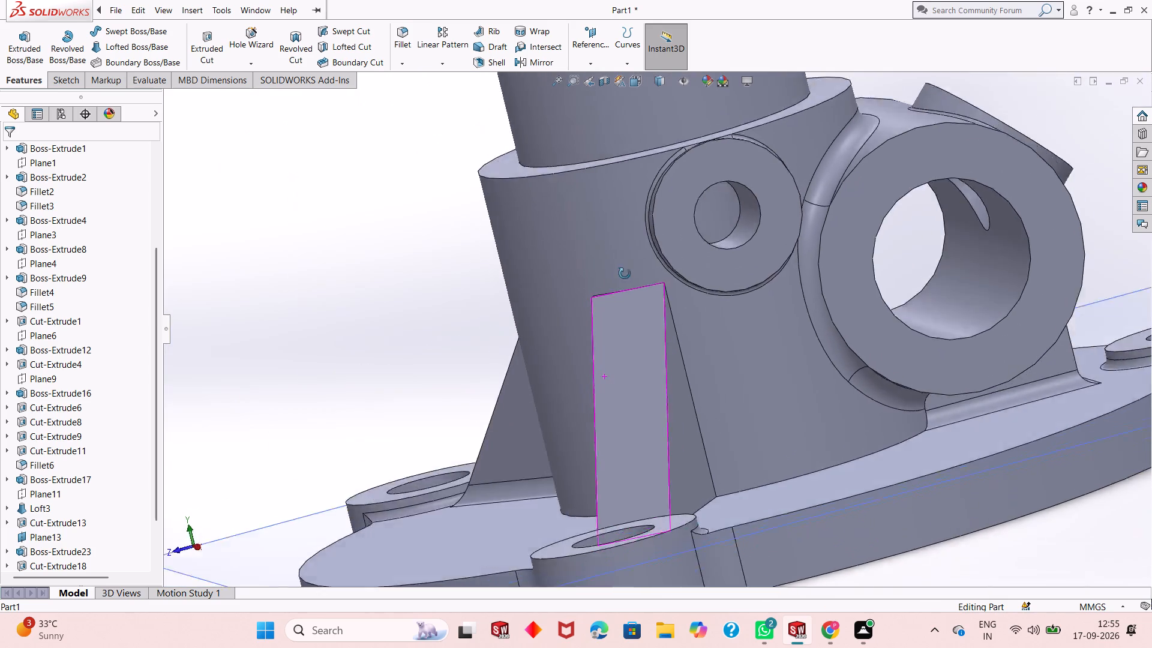
pyautogui.moveTo(625, 274); pyautogui.dragTo(702, 246, button='middle')
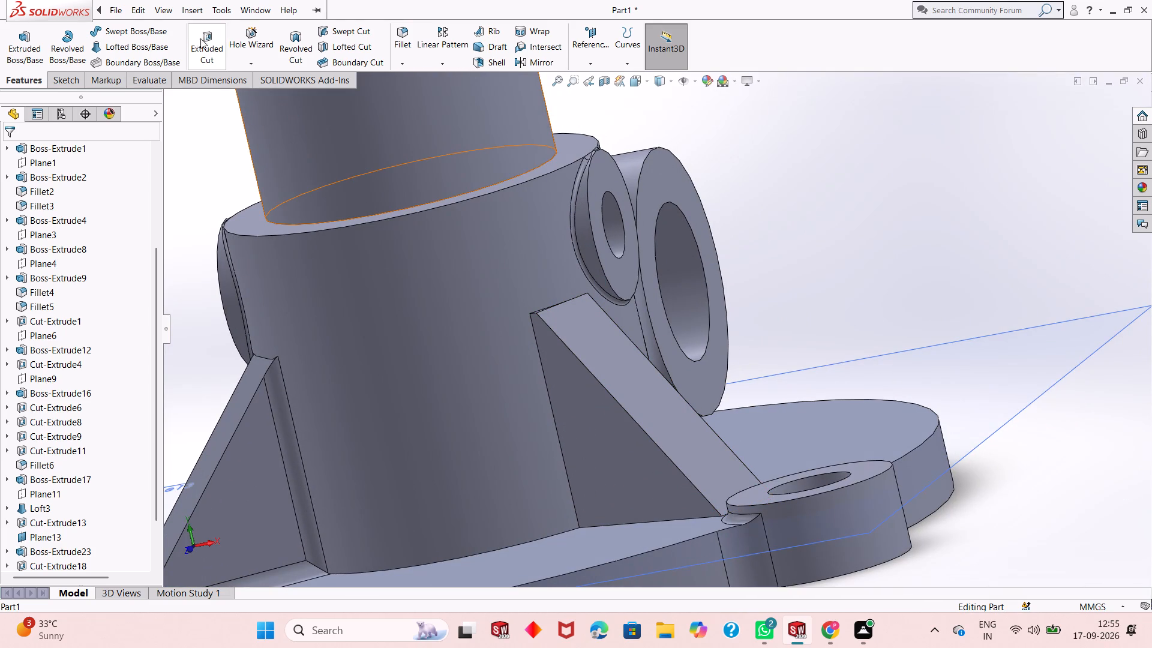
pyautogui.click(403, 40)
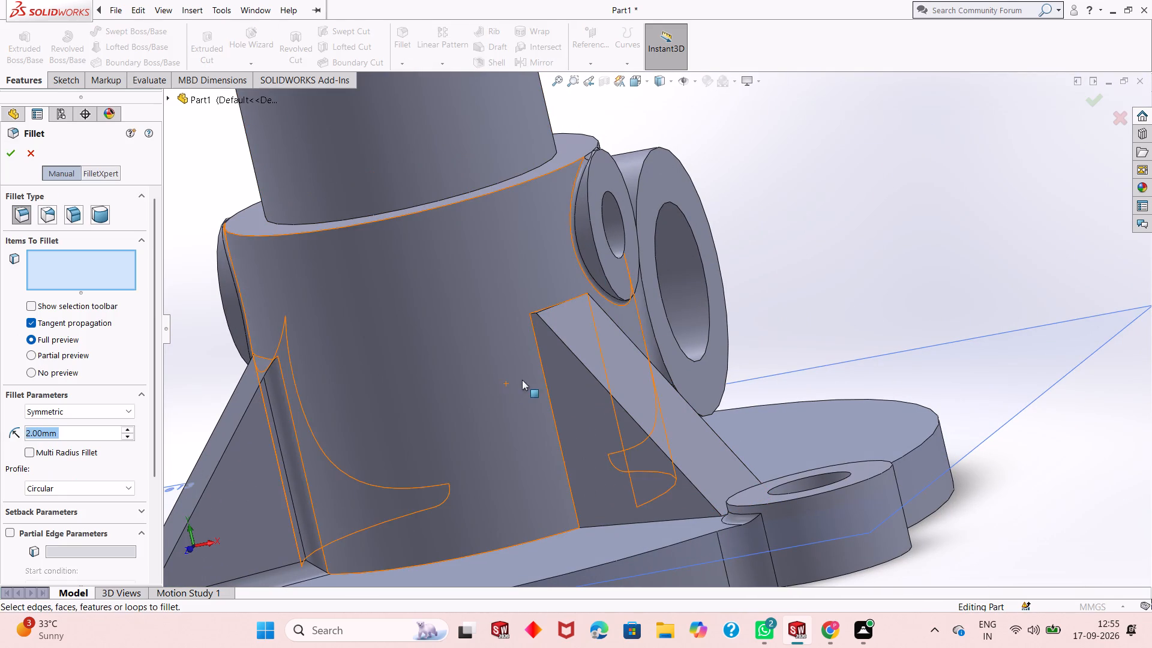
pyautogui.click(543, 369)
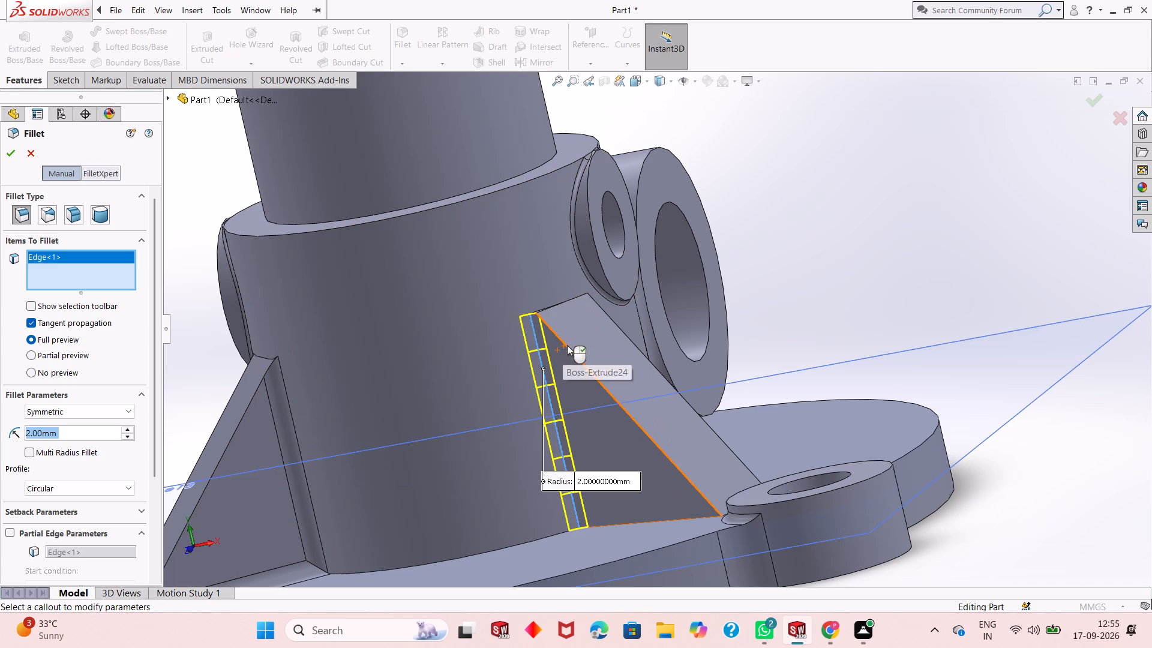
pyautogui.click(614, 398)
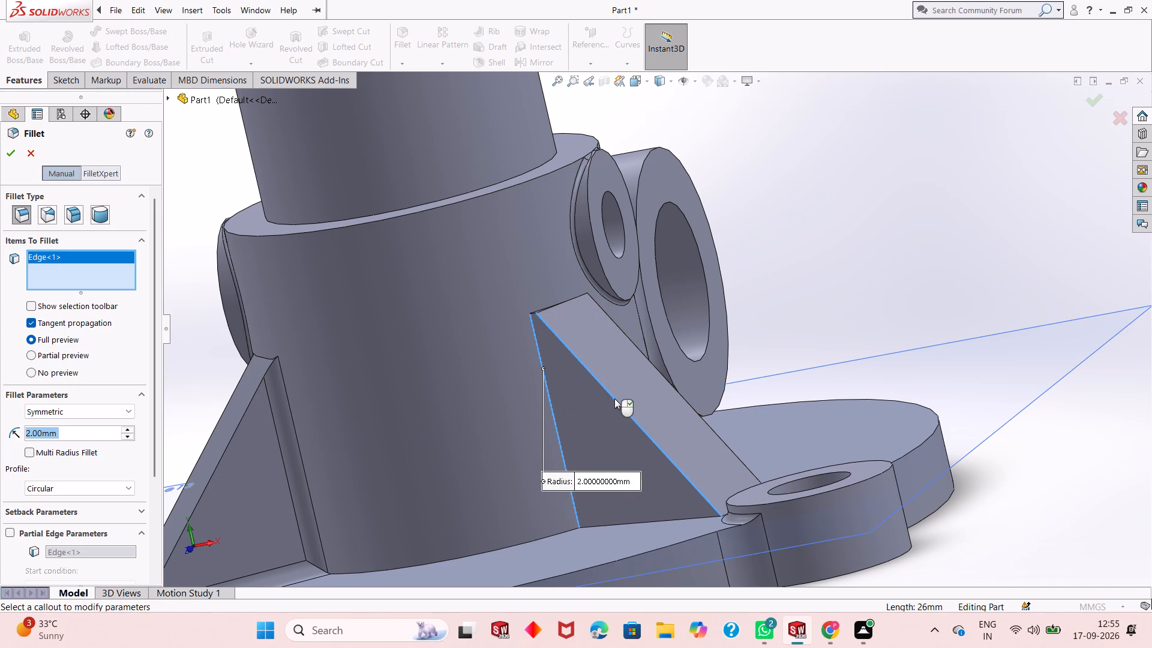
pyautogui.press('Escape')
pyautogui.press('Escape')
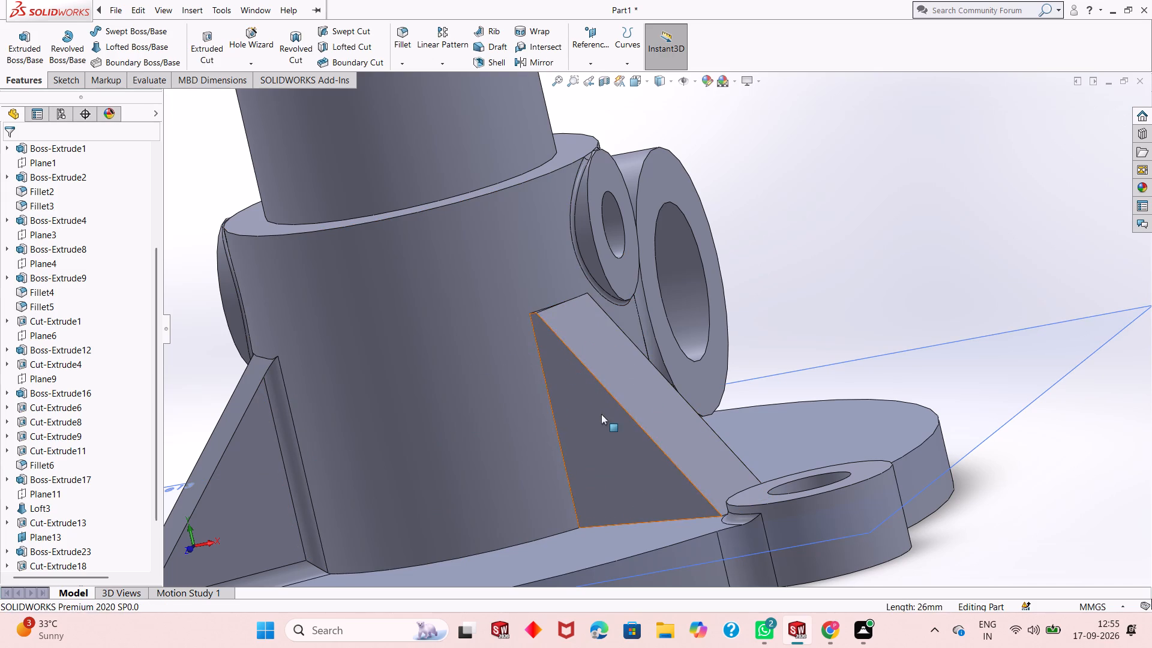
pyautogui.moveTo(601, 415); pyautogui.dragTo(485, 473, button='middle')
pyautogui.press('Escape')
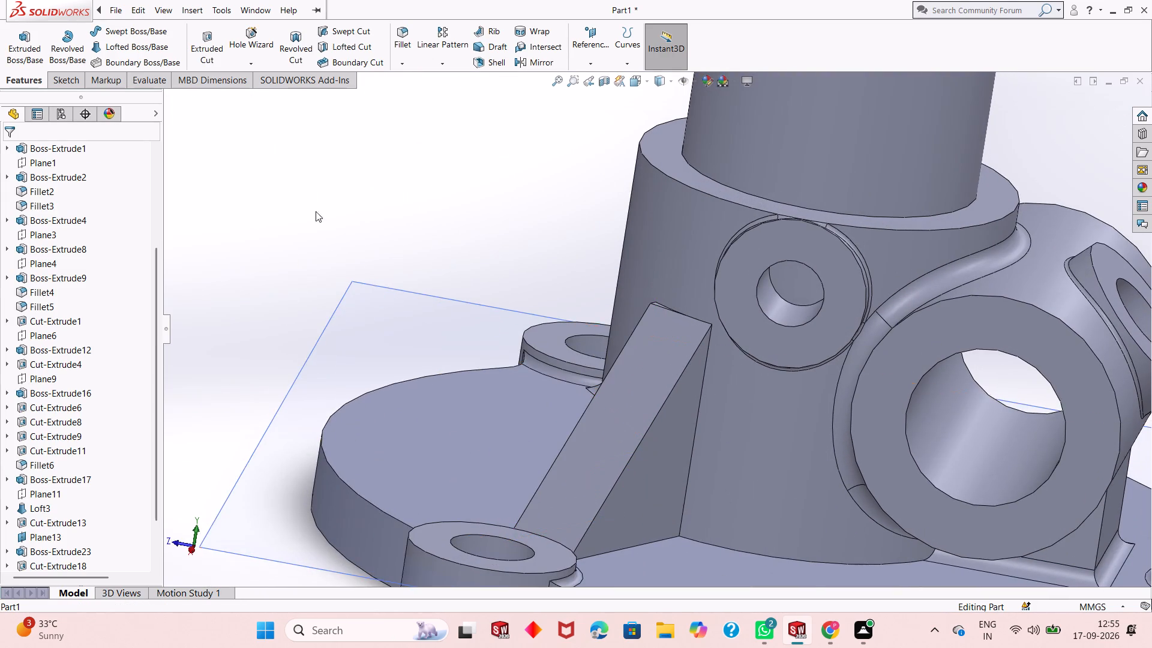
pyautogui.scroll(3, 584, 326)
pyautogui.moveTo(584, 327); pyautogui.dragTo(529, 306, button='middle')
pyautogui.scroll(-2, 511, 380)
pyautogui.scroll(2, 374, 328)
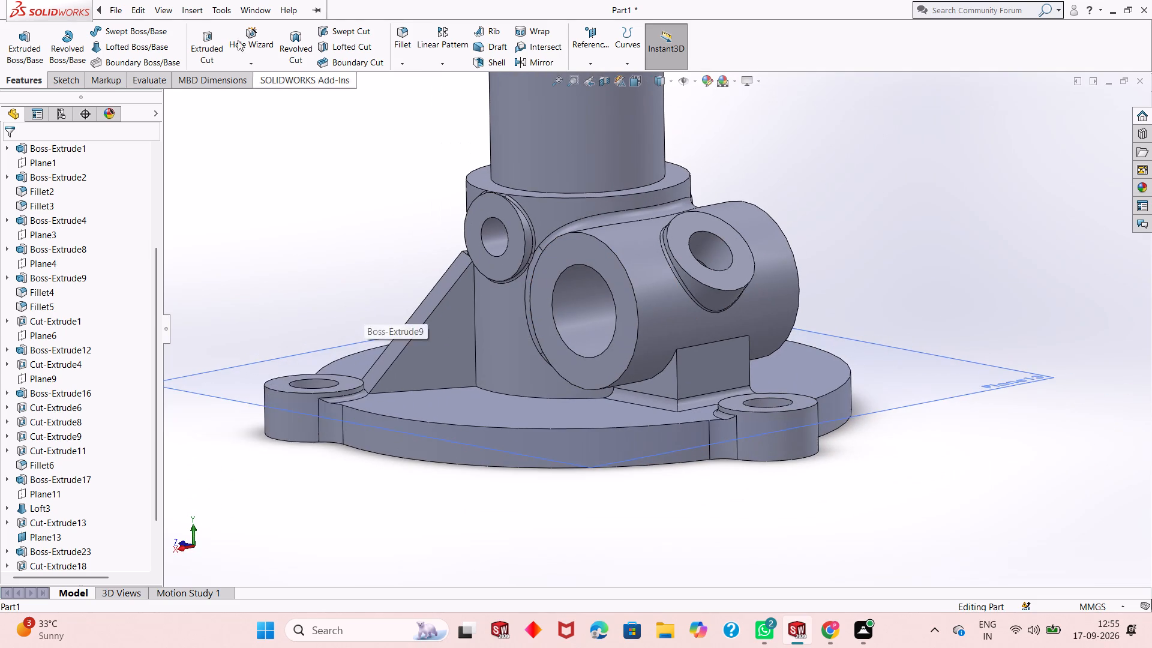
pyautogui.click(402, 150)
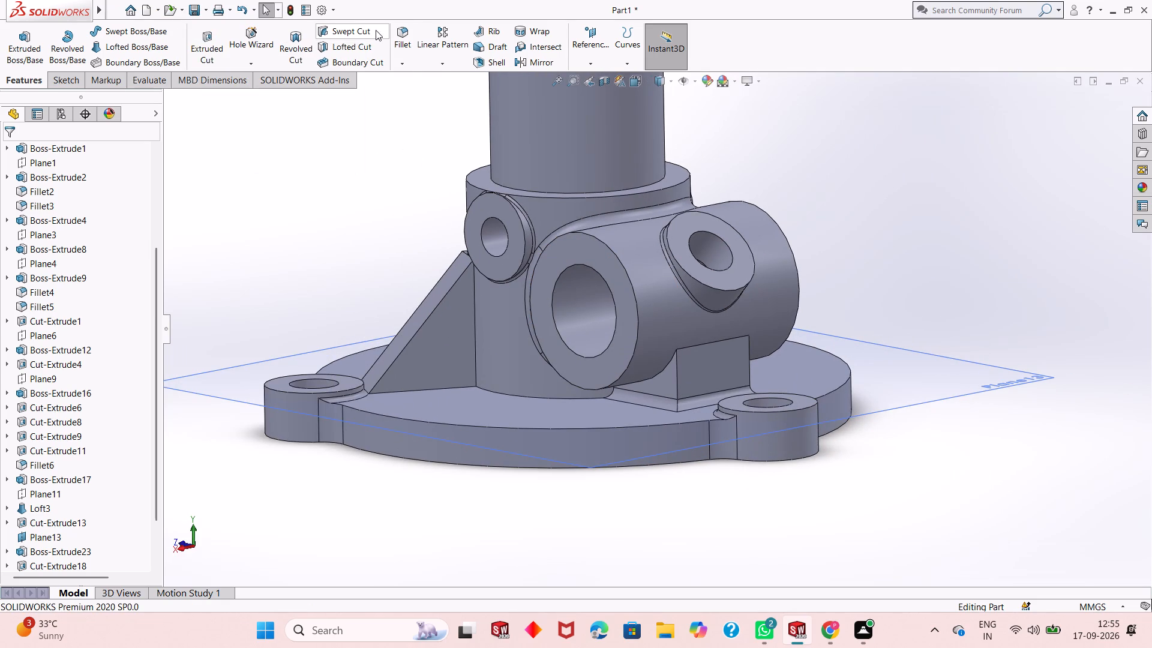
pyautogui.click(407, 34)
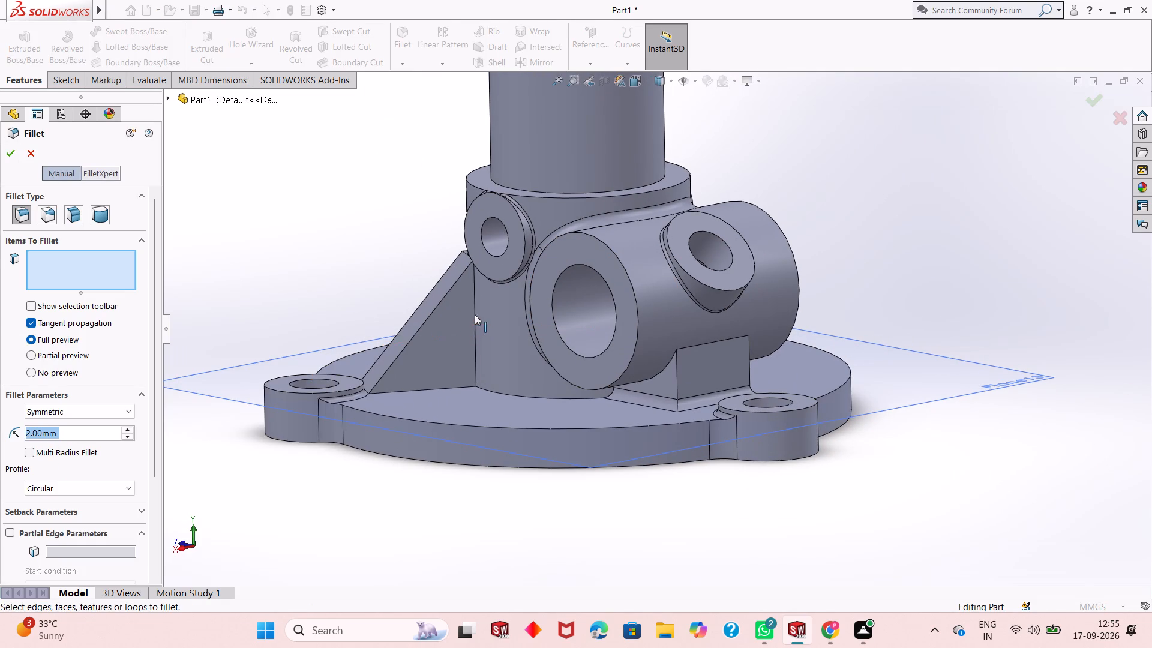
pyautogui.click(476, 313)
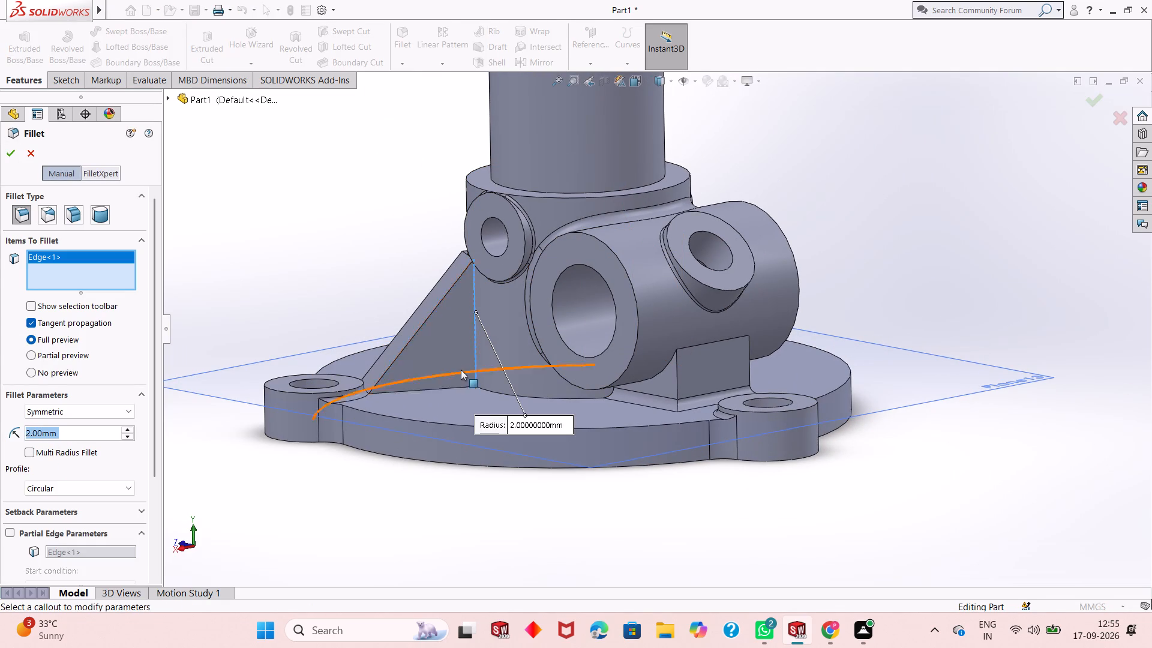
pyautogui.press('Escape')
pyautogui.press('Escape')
# Examine the gusset's upper corner beside the small side boss up close.
pyautogui.scroll(-4, 477, 284)
pyautogui.press('Escape')
pyautogui.scroll(-1, 502, 253)
pyautogui.moveTo(506, 256); pyautogui.dragTo(529, 307, button='middle')
pyautogui.scroll(-5, 533, 275)
pyautogui.moveTo(527, 308); pyautogui.dragTo(541, 287, button='middle')
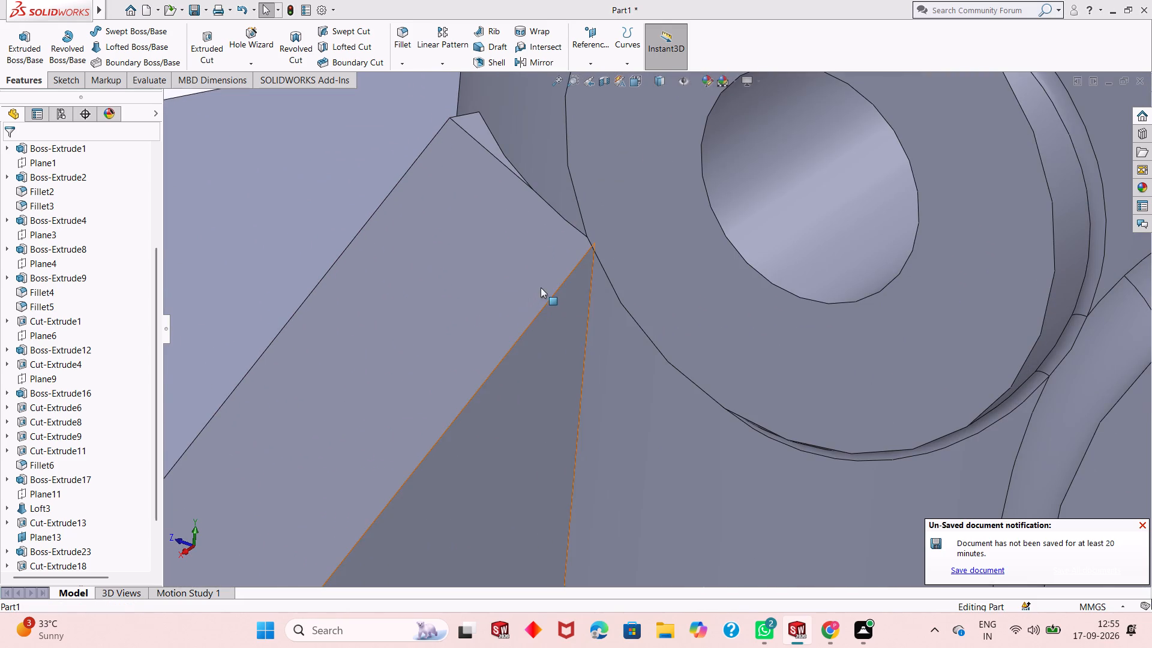
pyautogui.moveTo(541, 287); pyautogui.dragTo(559, 278, button='middle')
pyautogui.press('Escape')
pyautogui.moveTo(503, 361); pyautogui.dragTo(520, 326, button='middle')
pyautogui.scroll(-3, 564, 276)
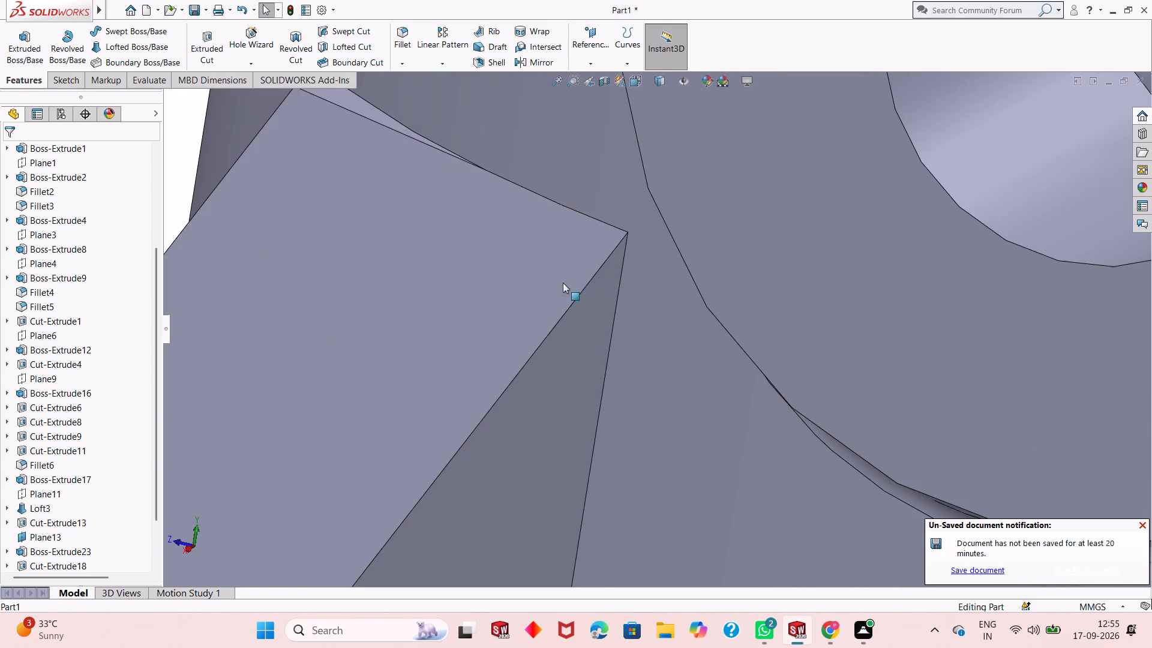
pyautogui.scroll(-4, 628, 263)
pyautogui.moveTo(628, 263); pyautogui.dragTo(616, 265, button='middle')
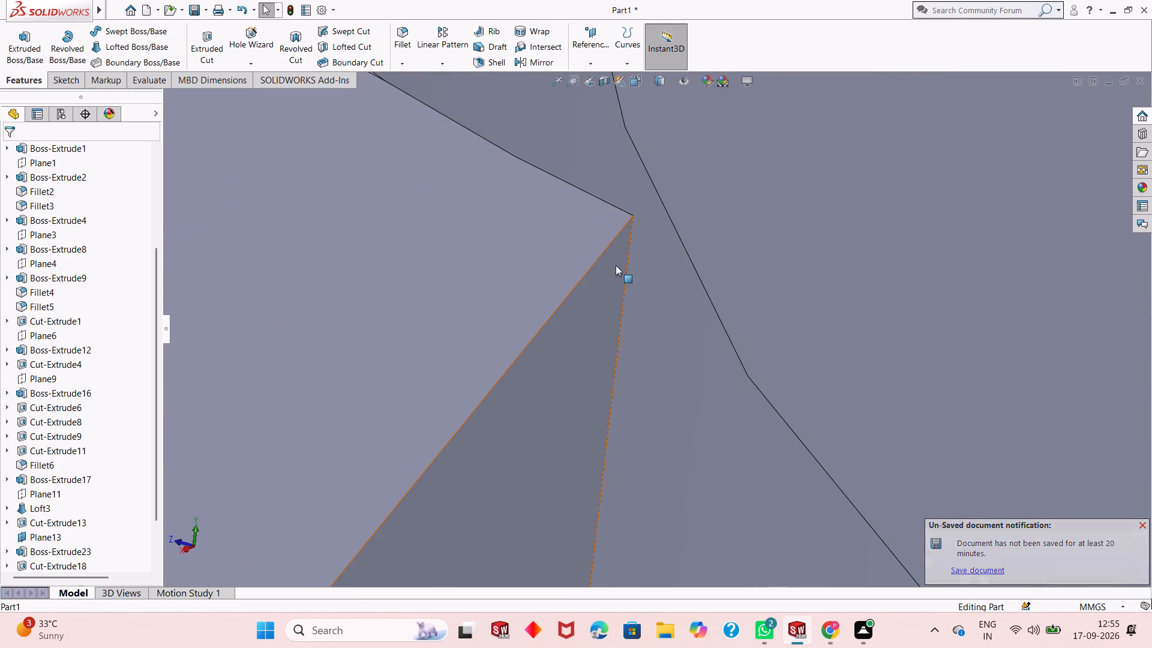
pyautogui.press('Escape')
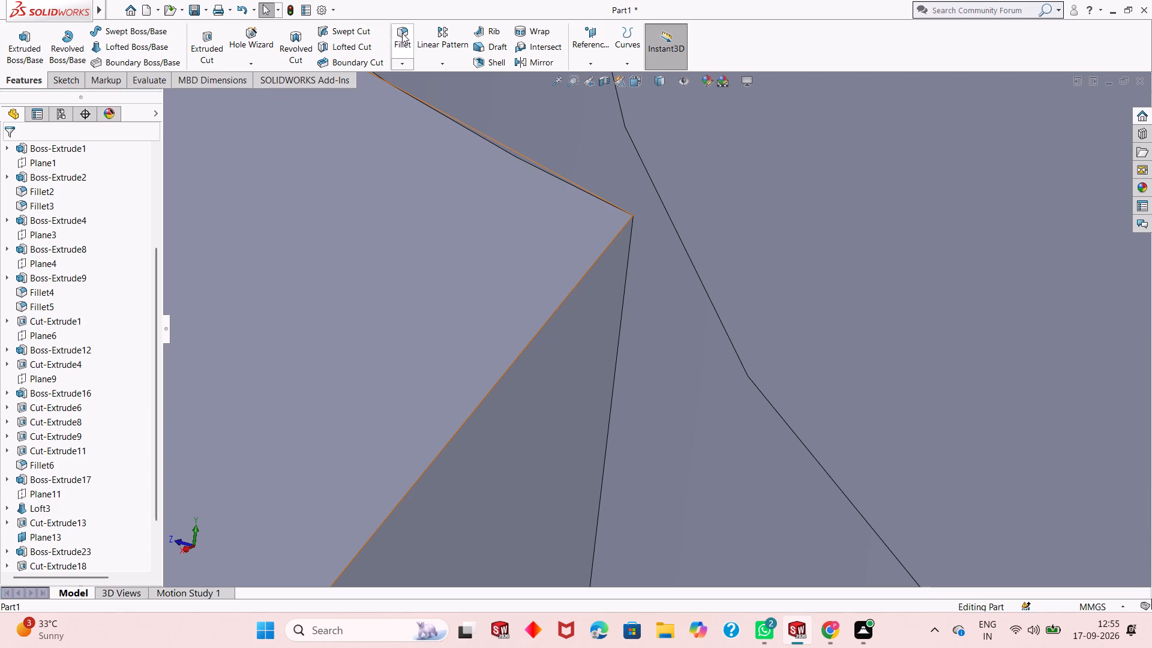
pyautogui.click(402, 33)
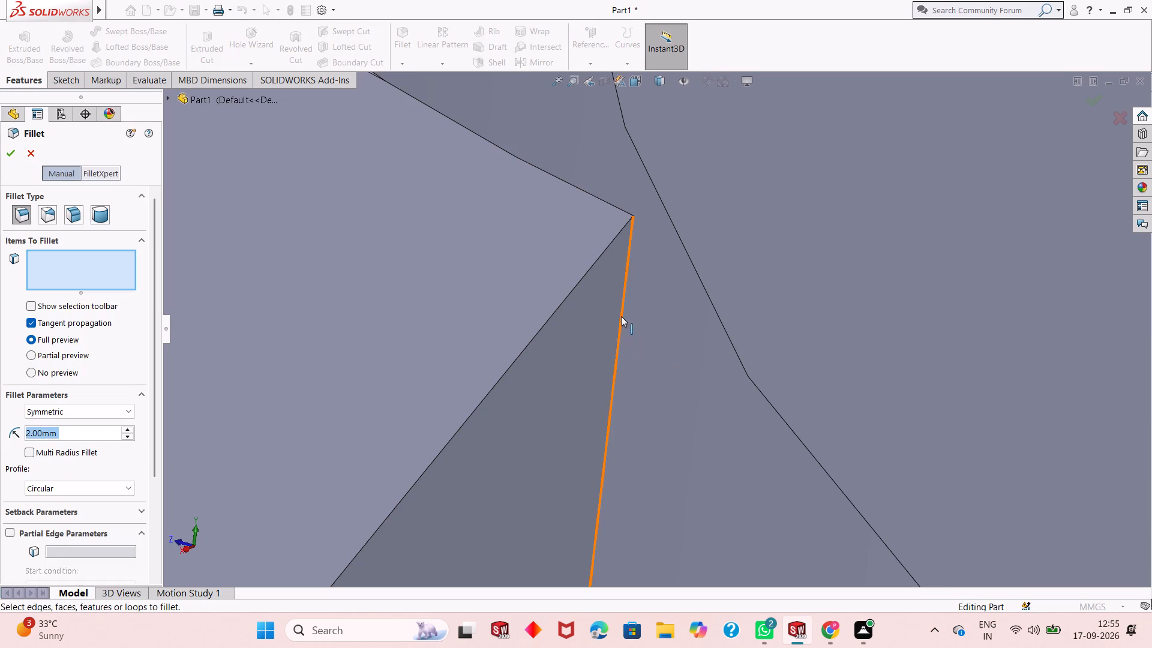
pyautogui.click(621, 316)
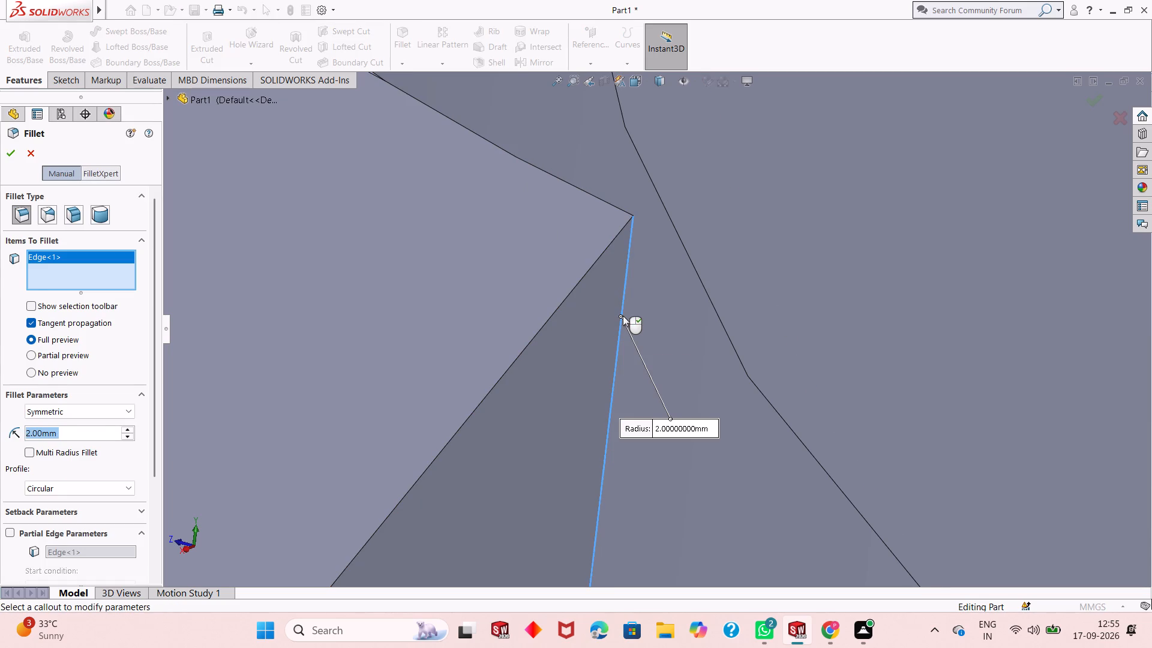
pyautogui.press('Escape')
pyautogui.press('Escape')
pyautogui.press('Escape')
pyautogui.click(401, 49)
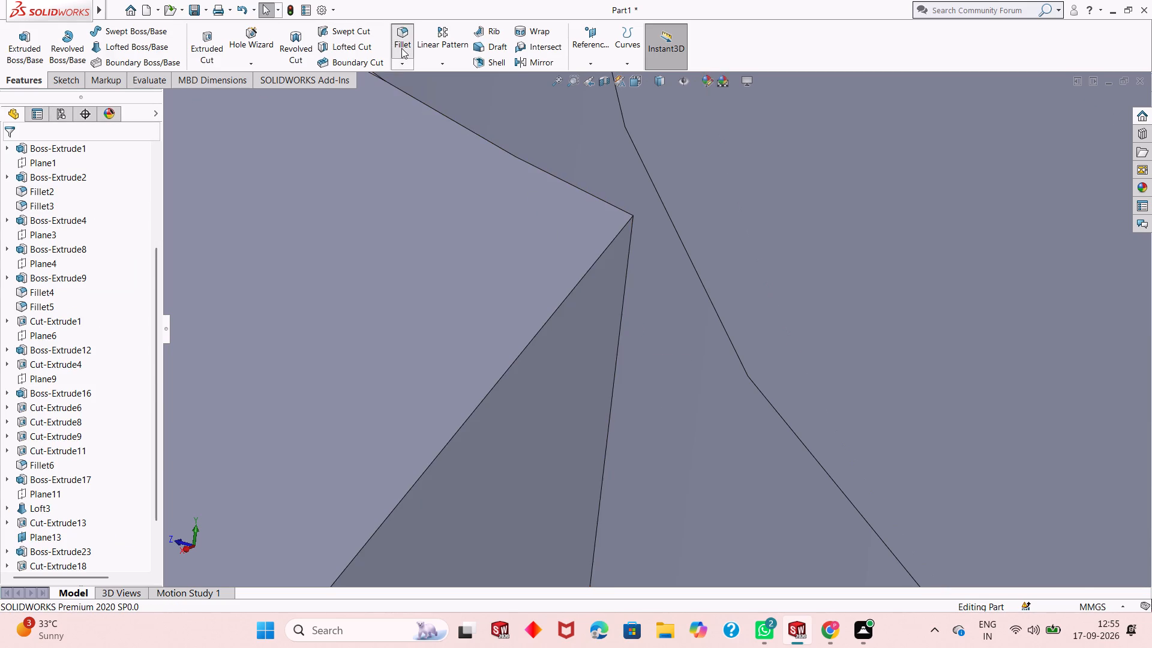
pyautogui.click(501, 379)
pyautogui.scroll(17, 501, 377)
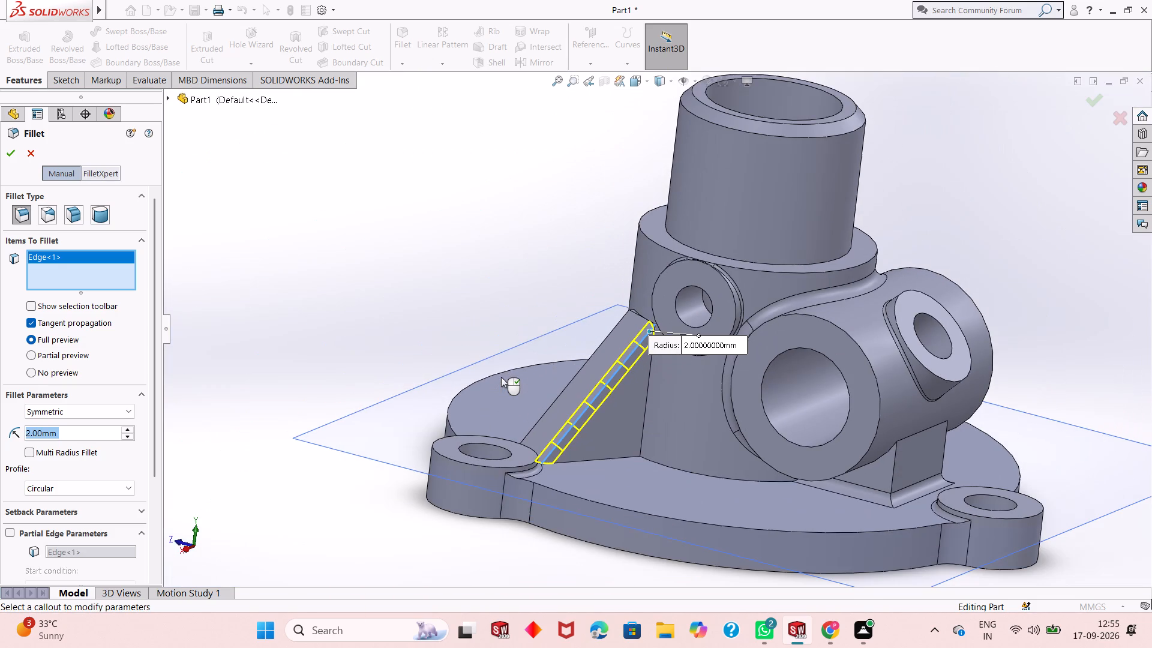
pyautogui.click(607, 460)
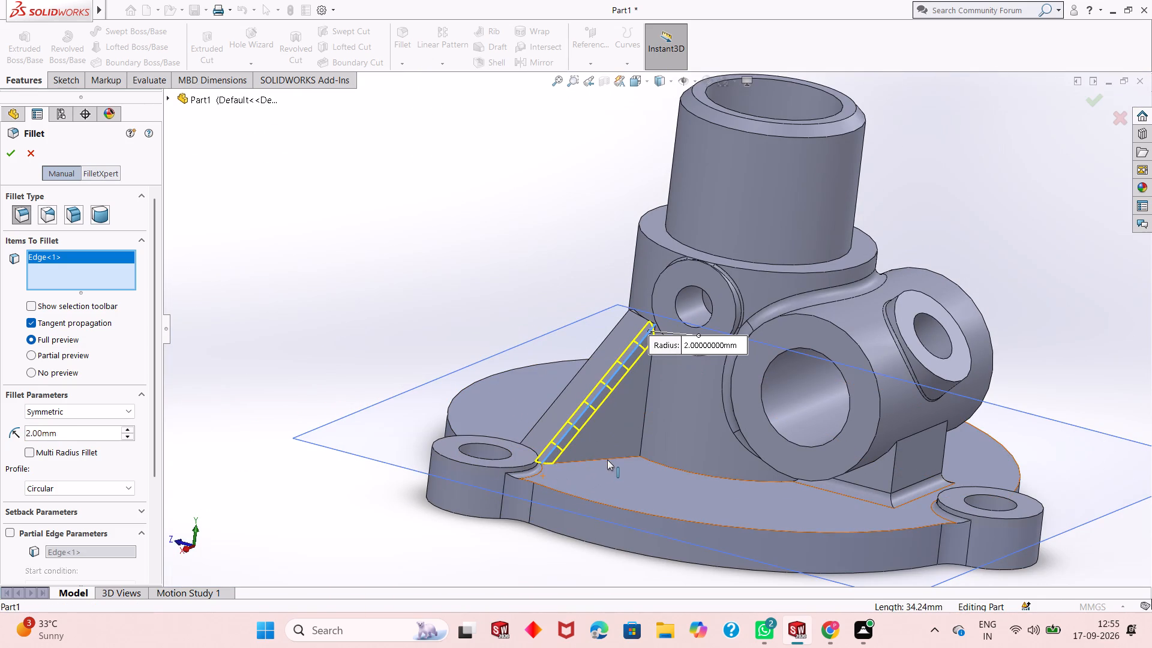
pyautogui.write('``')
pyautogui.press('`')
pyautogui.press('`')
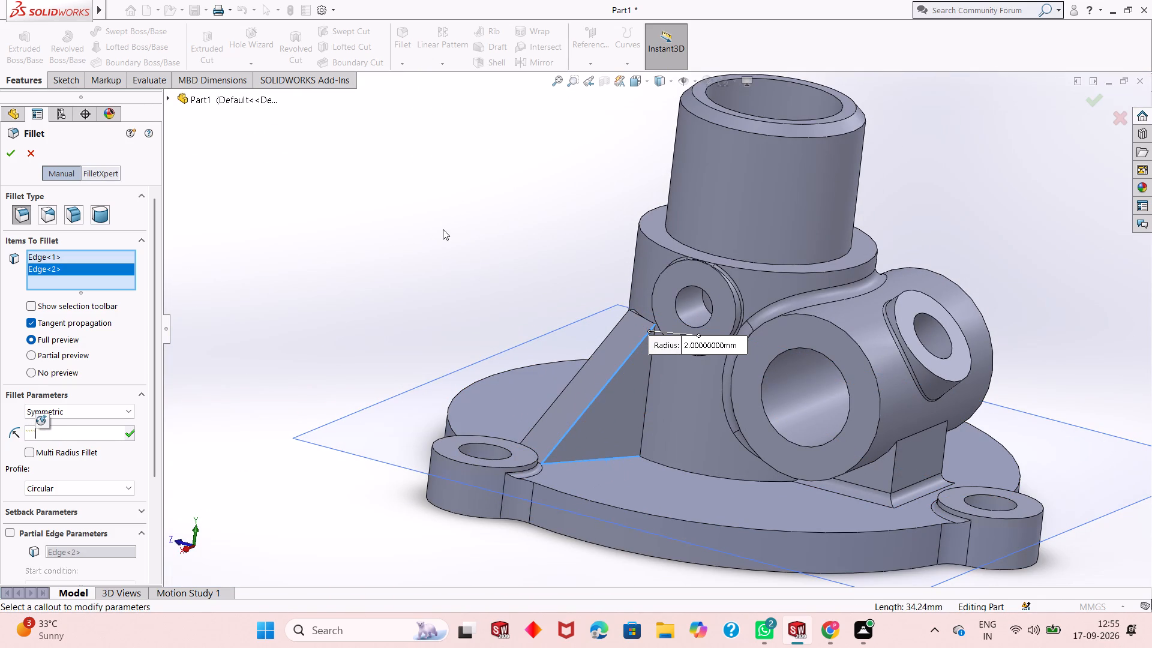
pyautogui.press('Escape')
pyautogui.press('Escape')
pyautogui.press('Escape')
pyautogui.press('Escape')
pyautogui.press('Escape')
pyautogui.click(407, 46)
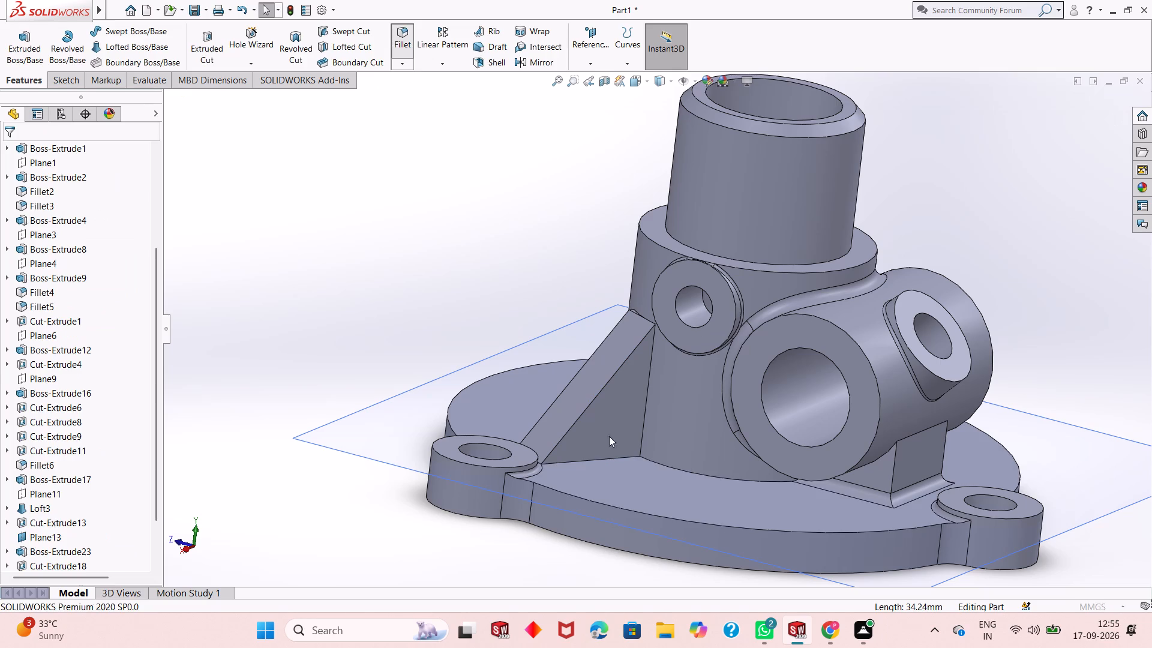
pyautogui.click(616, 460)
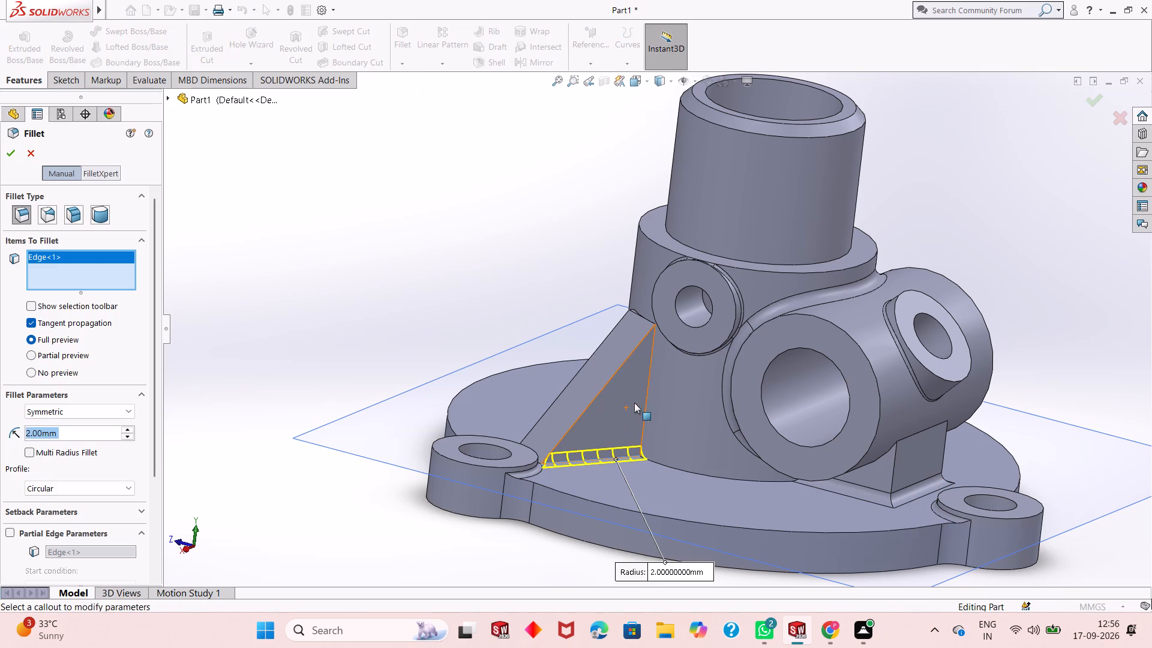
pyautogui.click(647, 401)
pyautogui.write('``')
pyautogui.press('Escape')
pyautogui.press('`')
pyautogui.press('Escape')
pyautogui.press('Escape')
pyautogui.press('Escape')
# Undo the gusset's triangular cut, its triangle sketch and the block extrusion, back to the block's open 24 by 9 mm rectangle sketch.
pyautogui.moveTo(592, 470); pyautogui.dragTo(630, 599, button='middle')
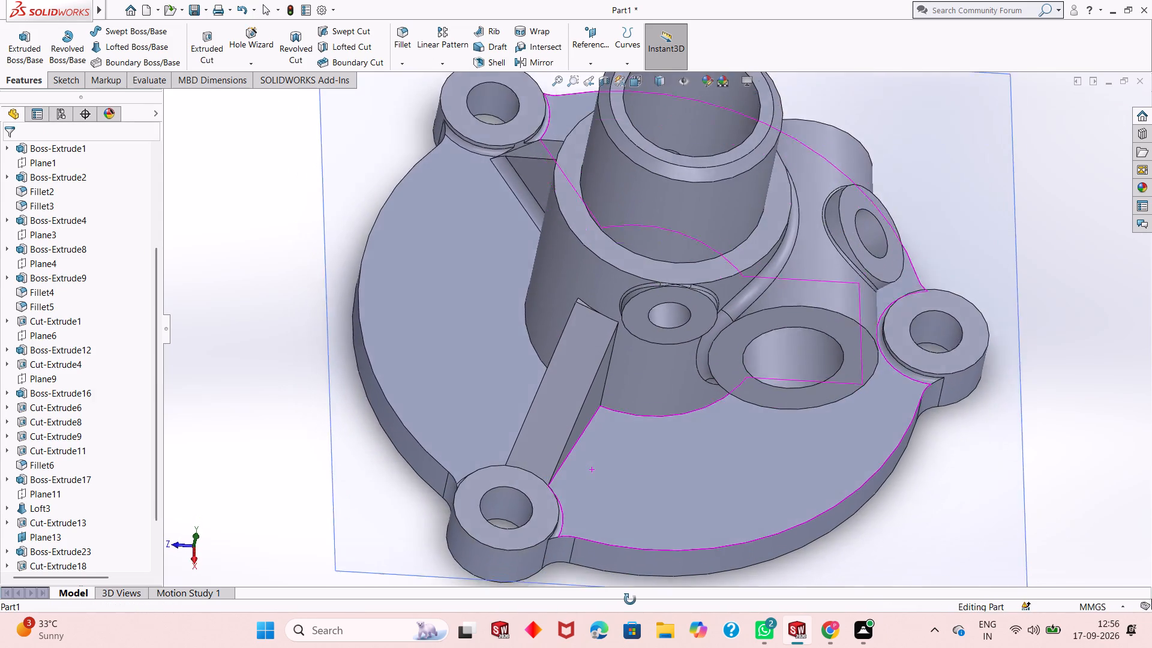
pyautogui.moveTo(630, 599); pyautogui.dragTo(621, 647, button='middle')
pyautogui.scroll(1, 621, 647)
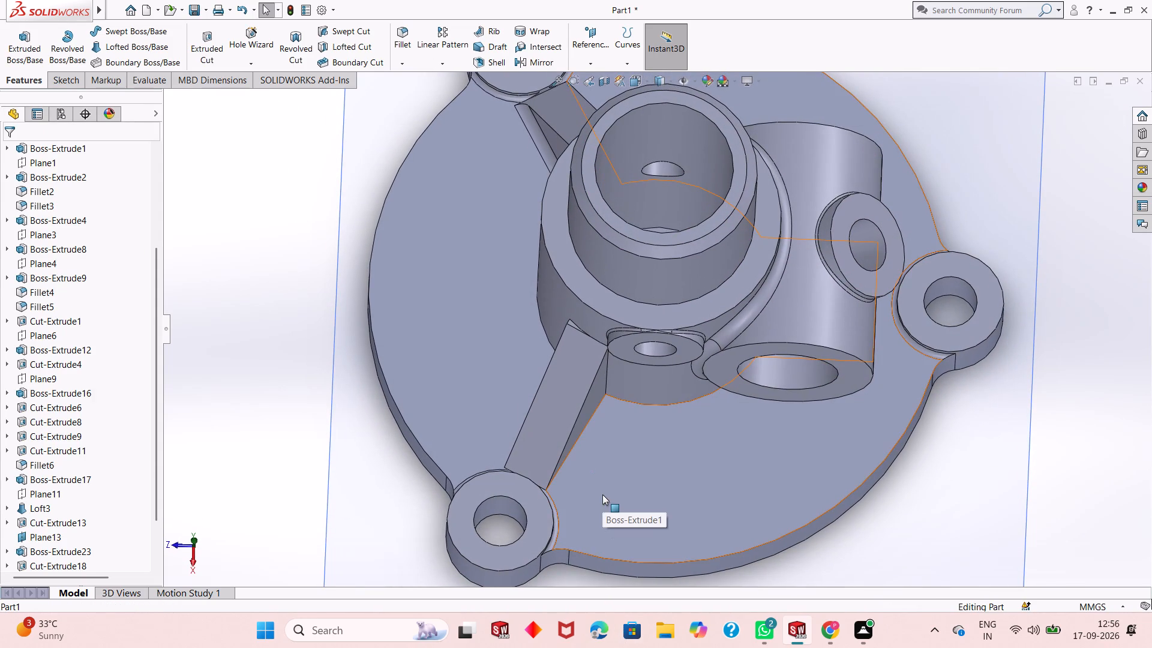
pyautogui.hotkey('ctrl', 'z')
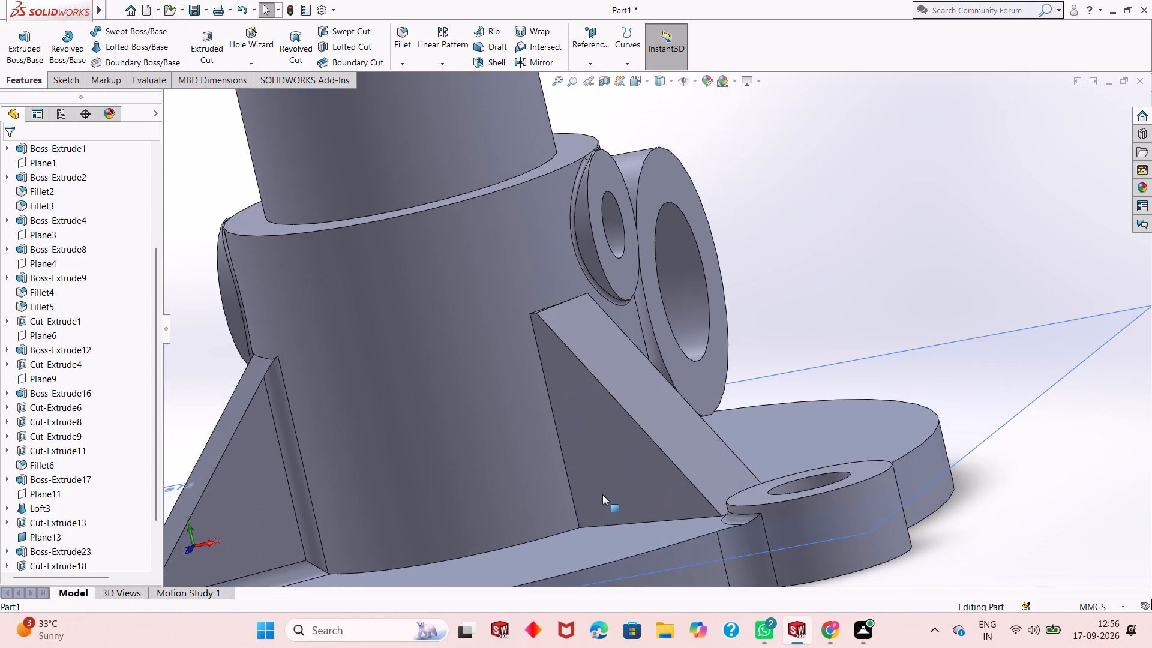
pyautogui.hotkey('ctrl', 'z')
pyautogui.hotkey('ctrl', 'z')
pyautogui.hotkey('ctrl', 'z')
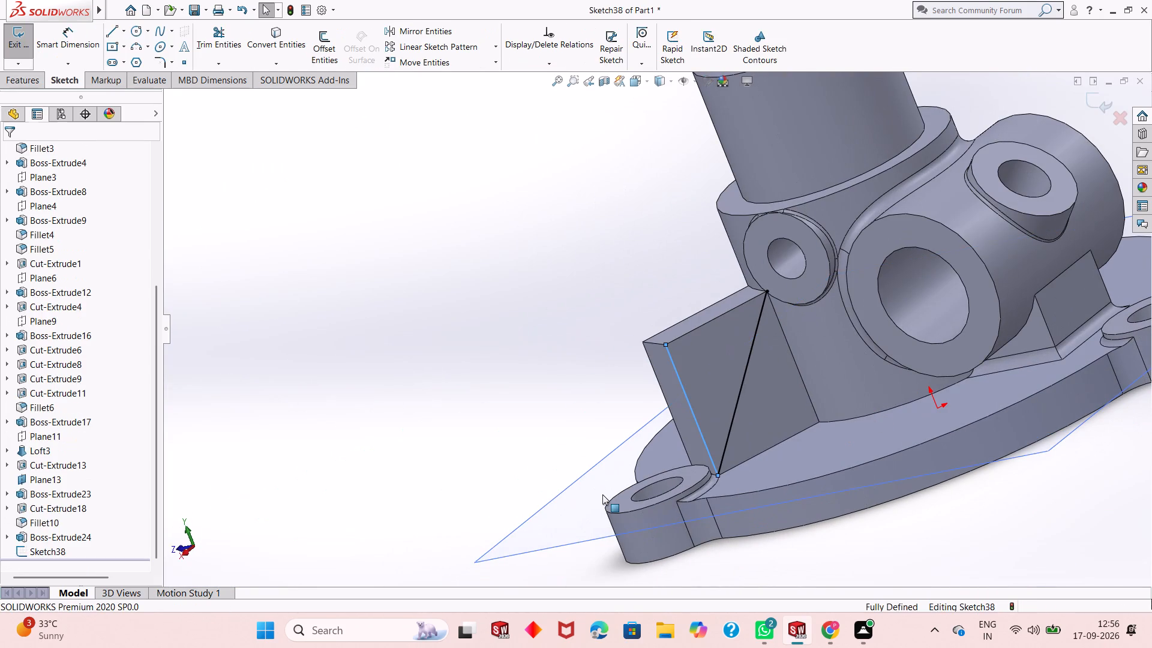
pyautogui.hotkey('ctrl', 'z')
pyautogui.hotkey('ctrl', 'z')
pyautogui.hotkey('ctrl', 'z')
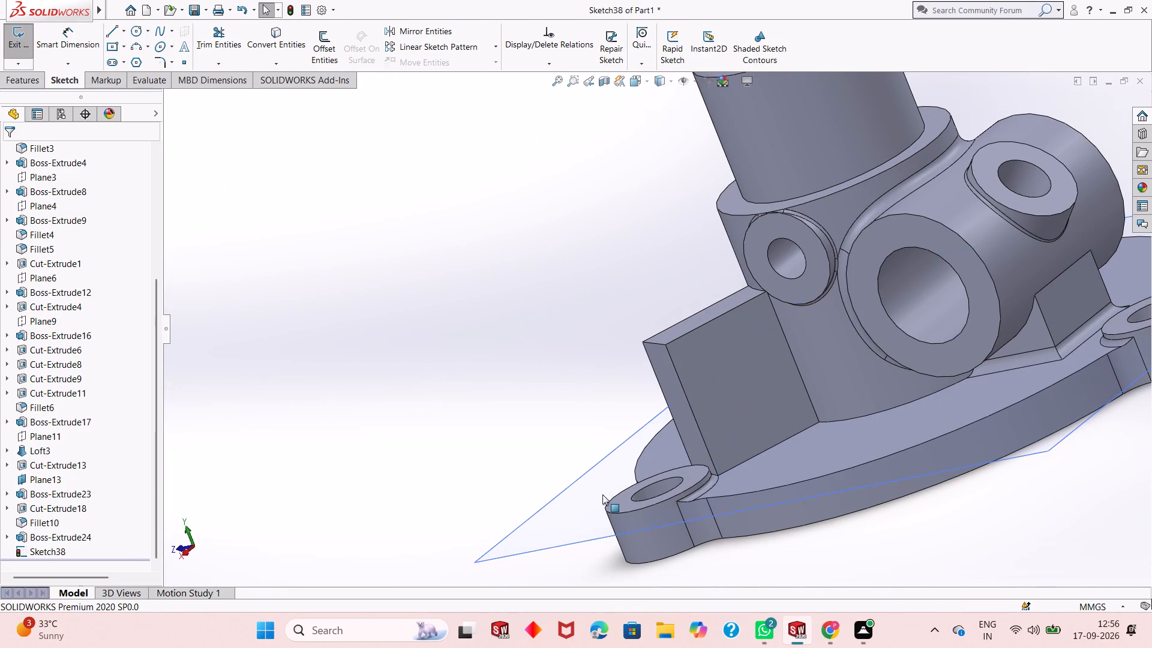
pyautogui.hotkey('ctrl', 'z')
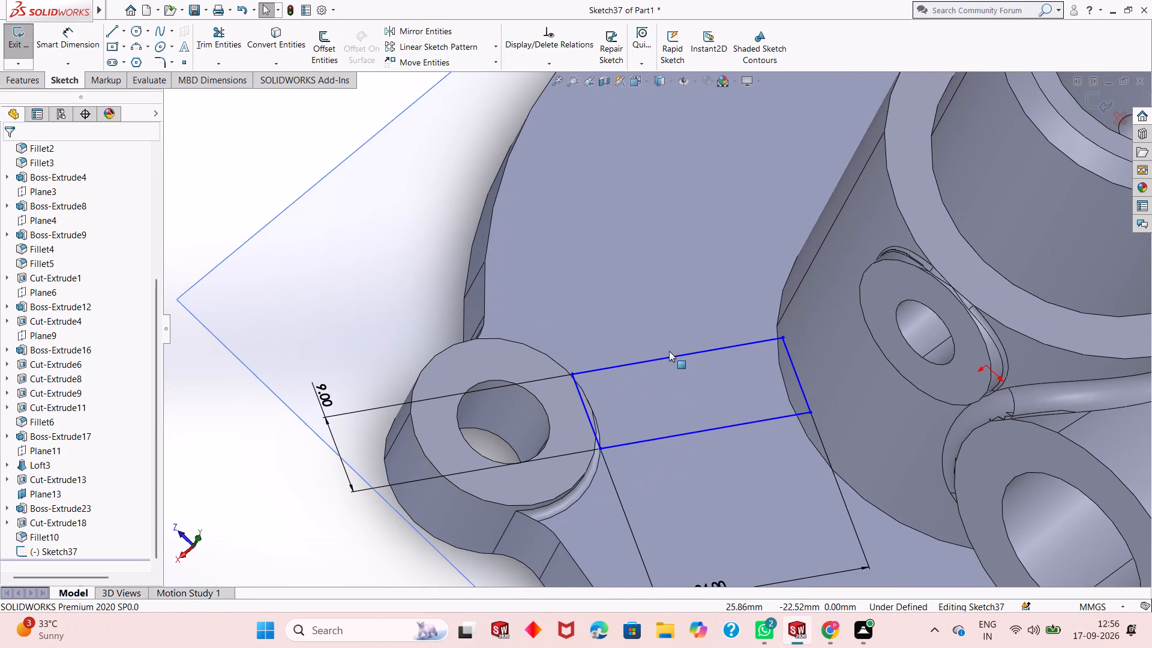
# Move the rectangle's four lines slightly toward the central cylinder, from its outer short side's midpoint to the bolt boss's rim.
pyautogui.click(670, 355)
pyautogui.keyDown('ctrl'); pyautogui.doubleClick(689, 430); pyautogui.keyUp('ctrl')
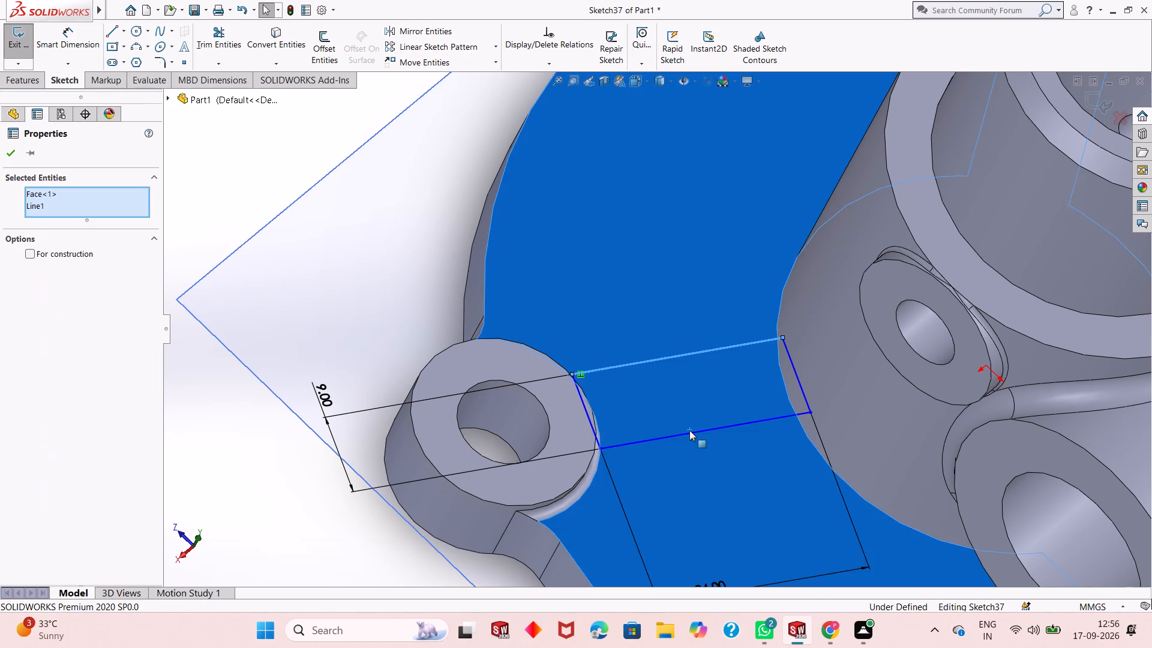
pyautogui.press('Escape')
pyautogui.press('Escape')
pyautogui.press('Escape')
pyautogui.press('Escape')
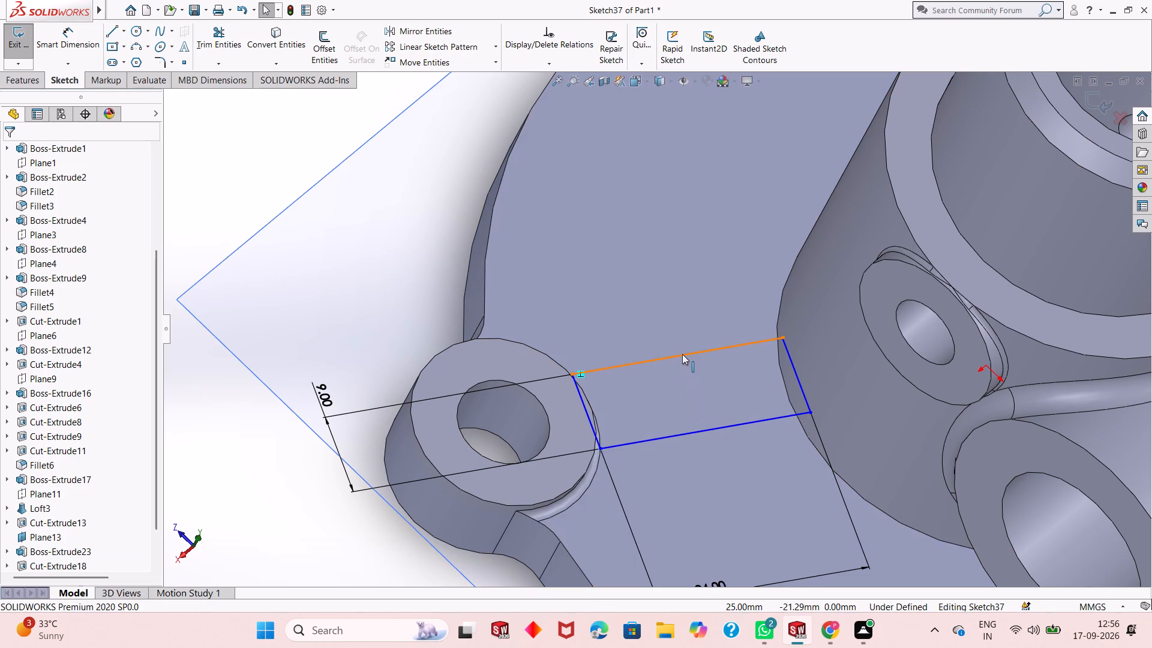
pyautogui.click(682, 354)
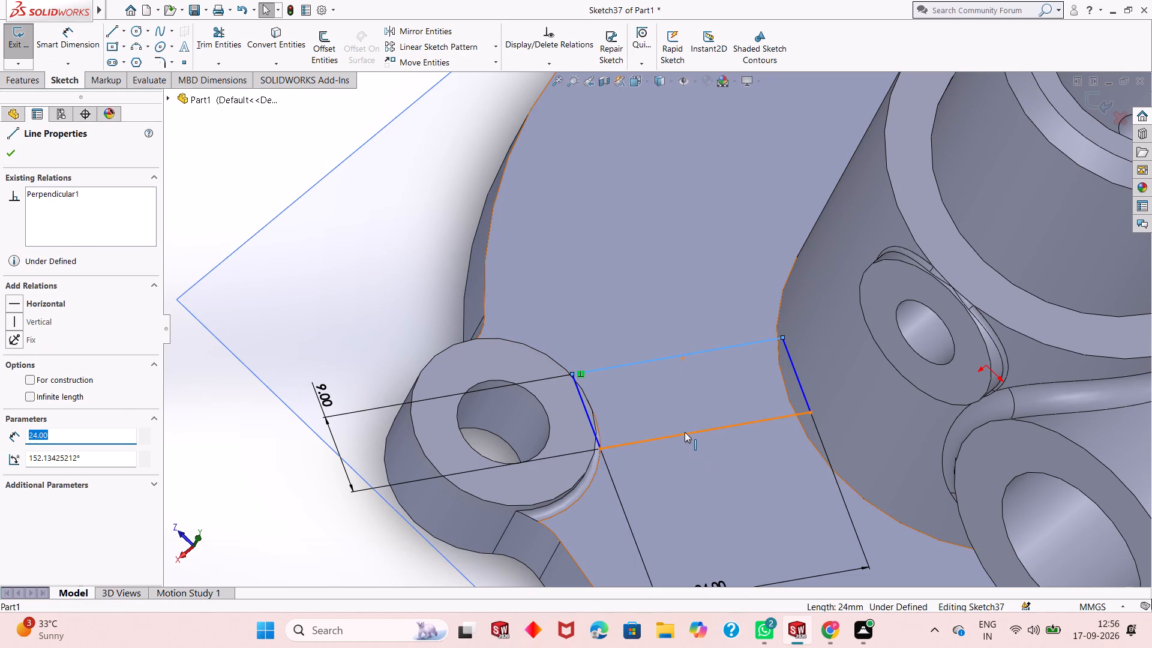
pyautogui.keyDown('ctrl'); pyautogui.click(685, 432); pyautogui.keyUp('ctrl')
pyautogui.keyDown('ctrl'); pyautogui.click(803, 388); pyautogui.keyUp('ctrl')
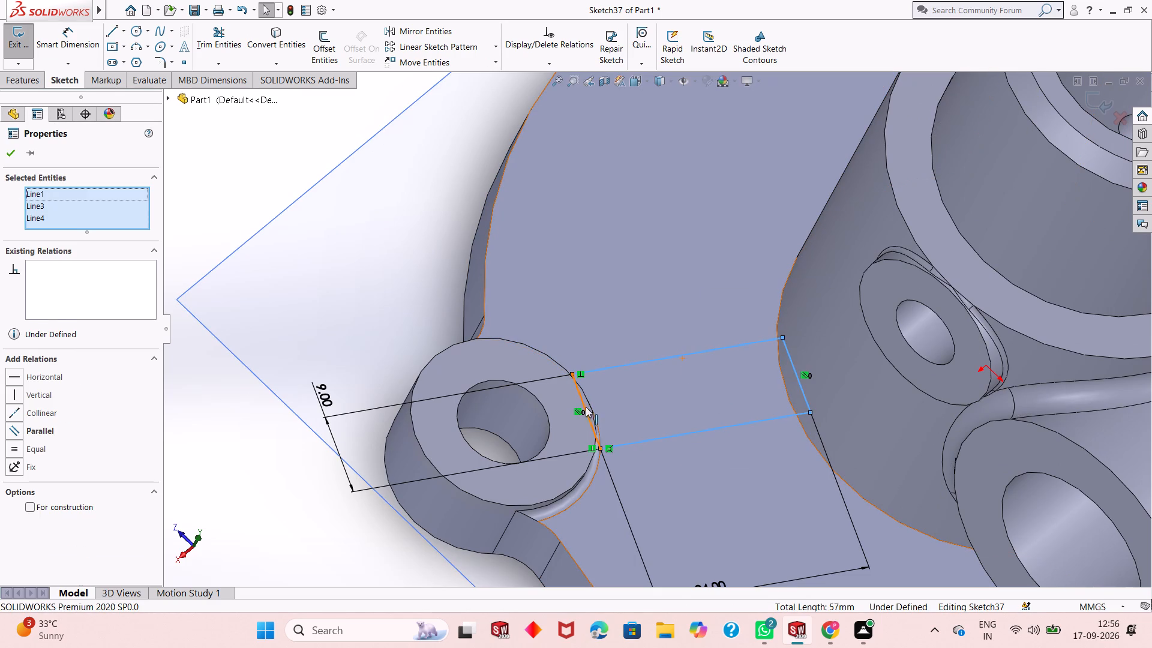
pyautogui.keyDown('ctrl'); pyautogui.click(586, 415); pyautogui.keyUp('ctrl')
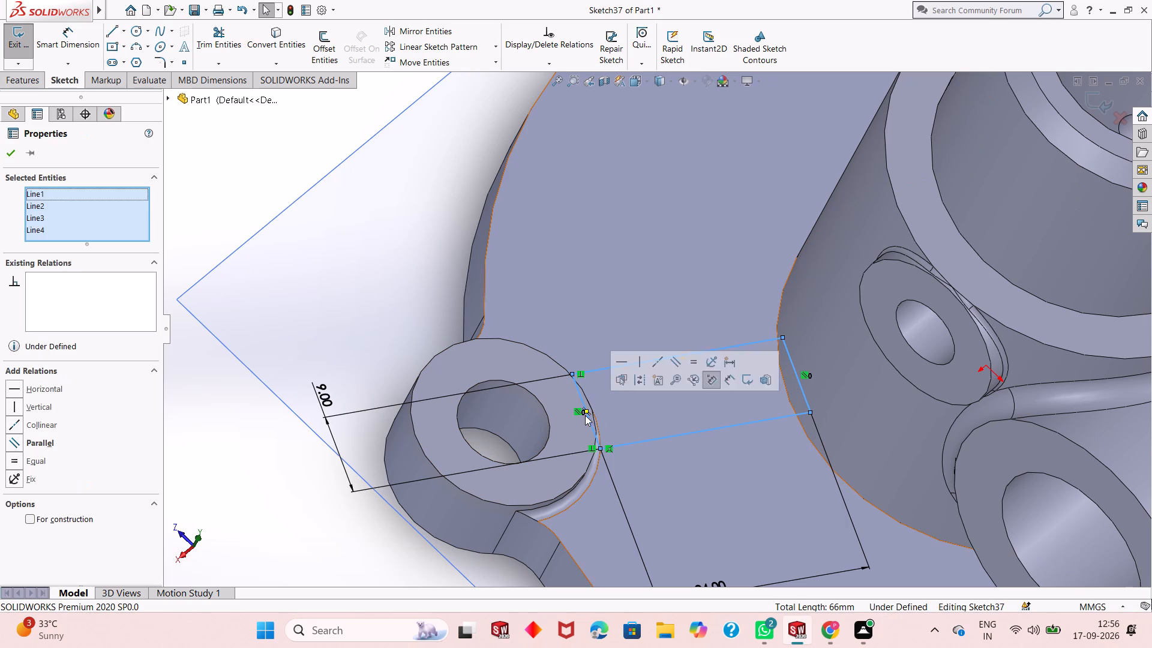
pyautogui.click(431, 60)
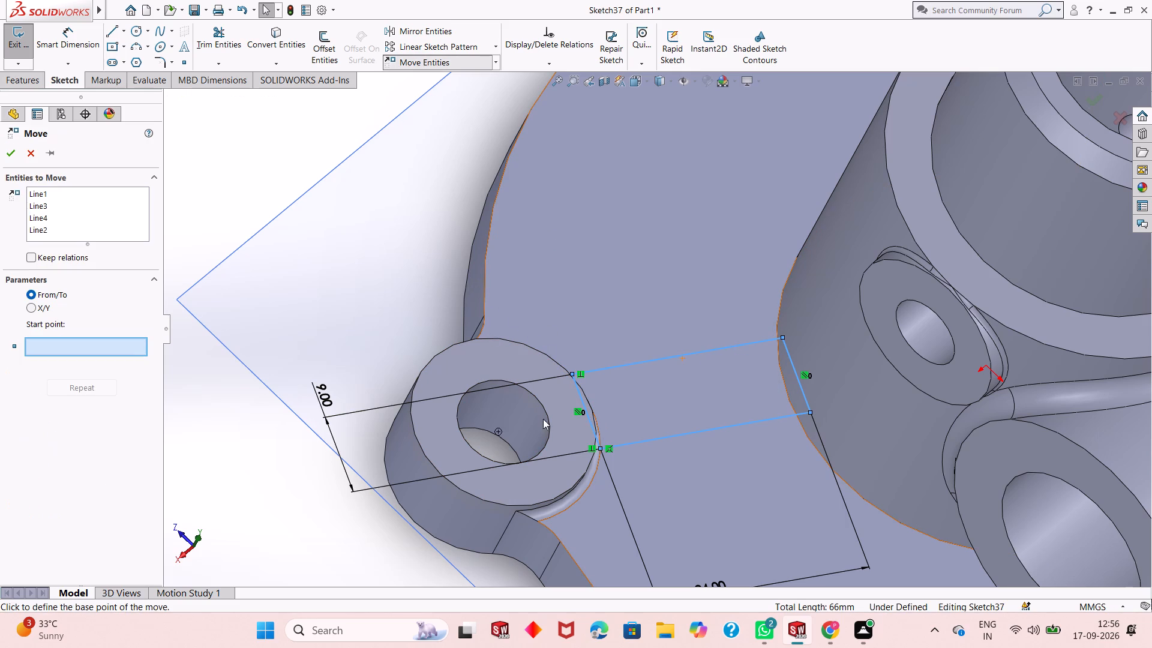
pyautogui.scroll(-5, 583, 408)
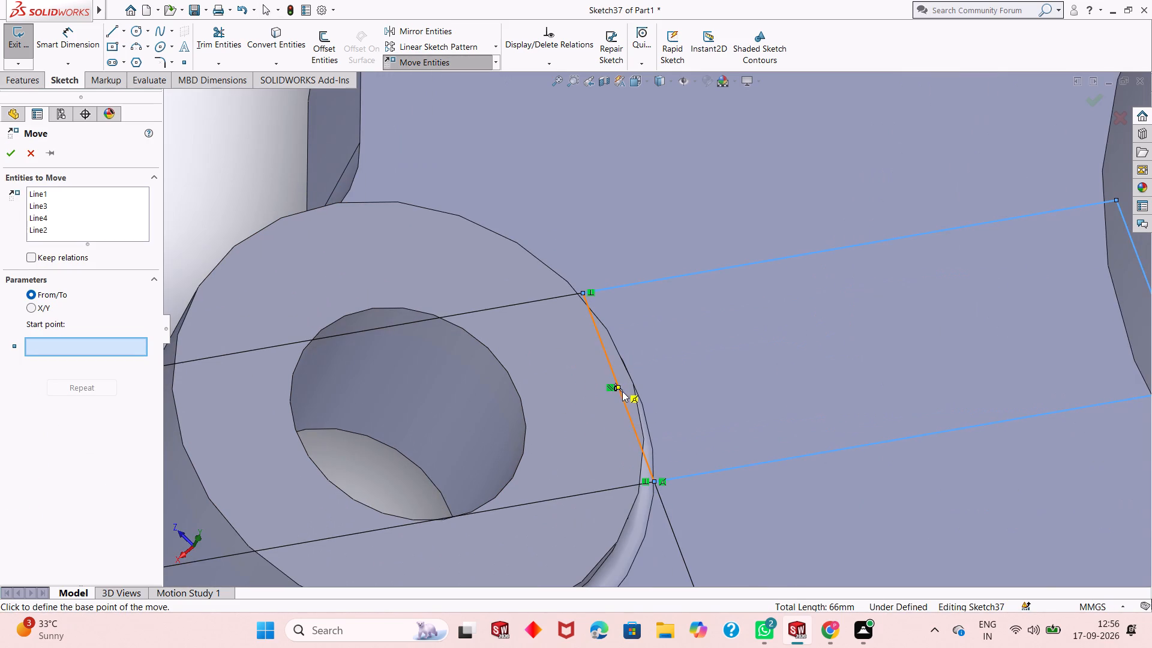
pyautogui.click(620, 388)
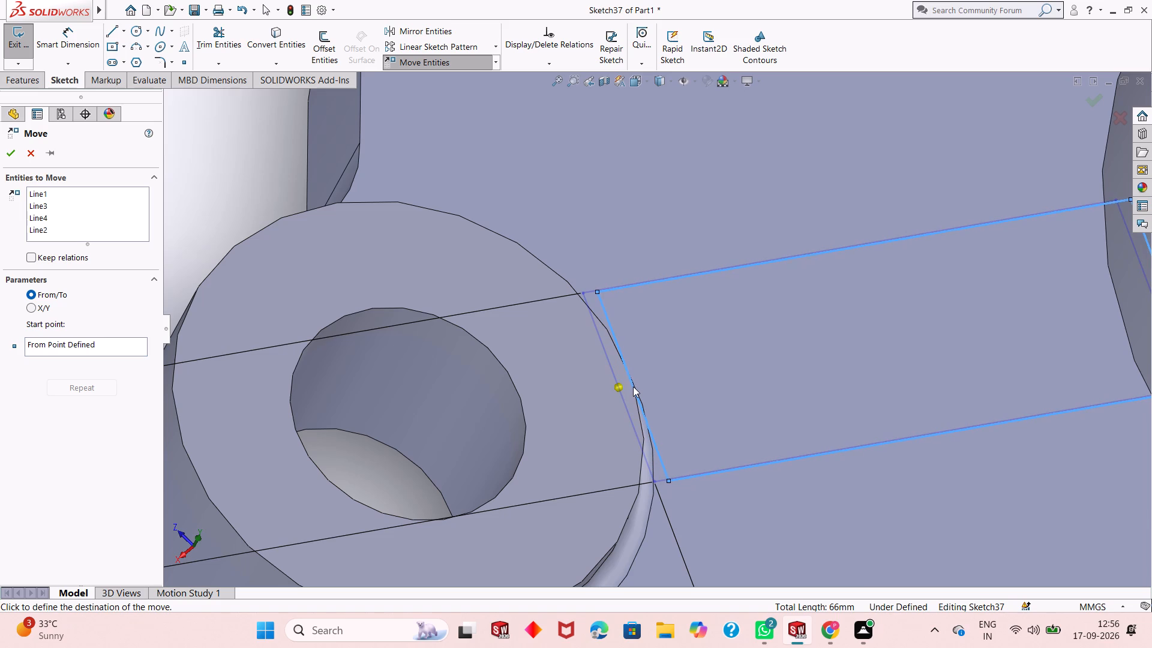
pyautogui.click(634, 386)
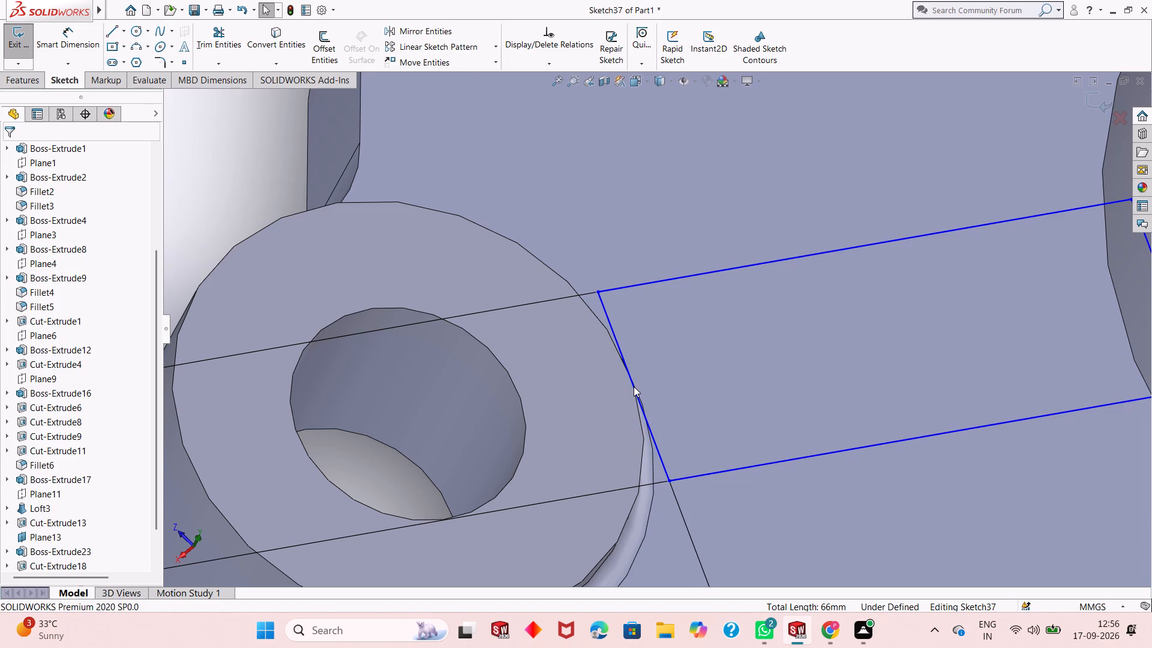
pyautogui.press('Escape')
pyautogui.press('Escape')
# Extrude the moved rectangle as a blind 26 mm boss merged with the part.
pyautogui.scroll(5, 670, 385)
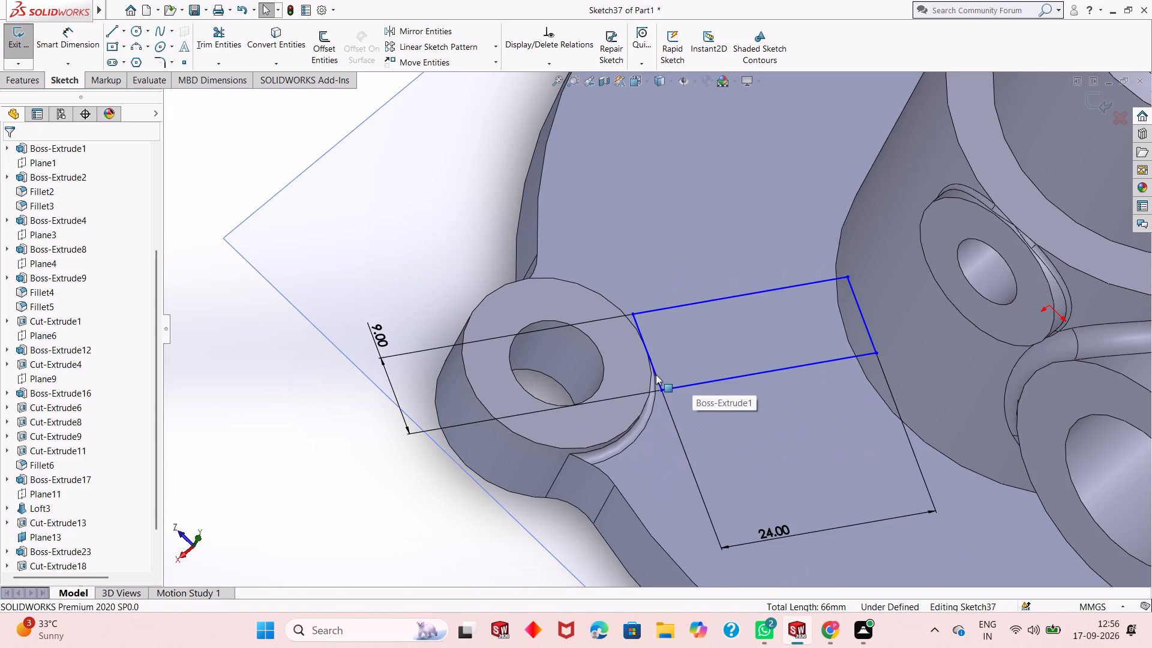
pyautogui.scroll(-2, 953, 331)
pyautogui.scroll(2, 884, 343)
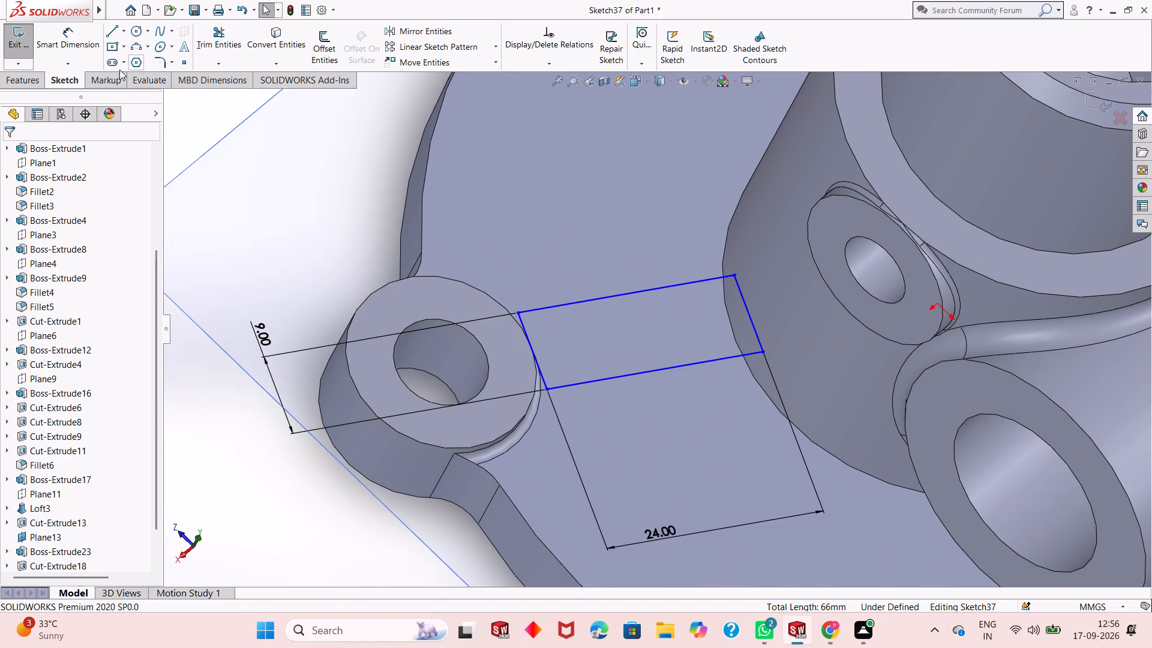
pyautogui.click(43, 75)
pyautogui.click(37, 53)
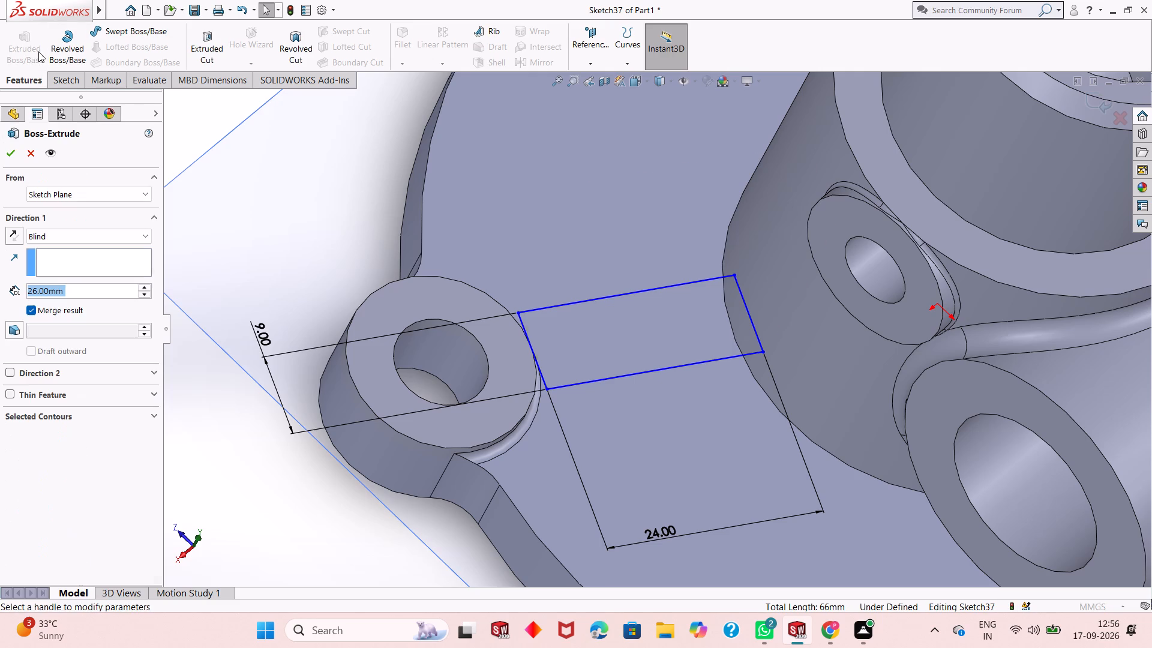
pyautogui.click(10, 151)
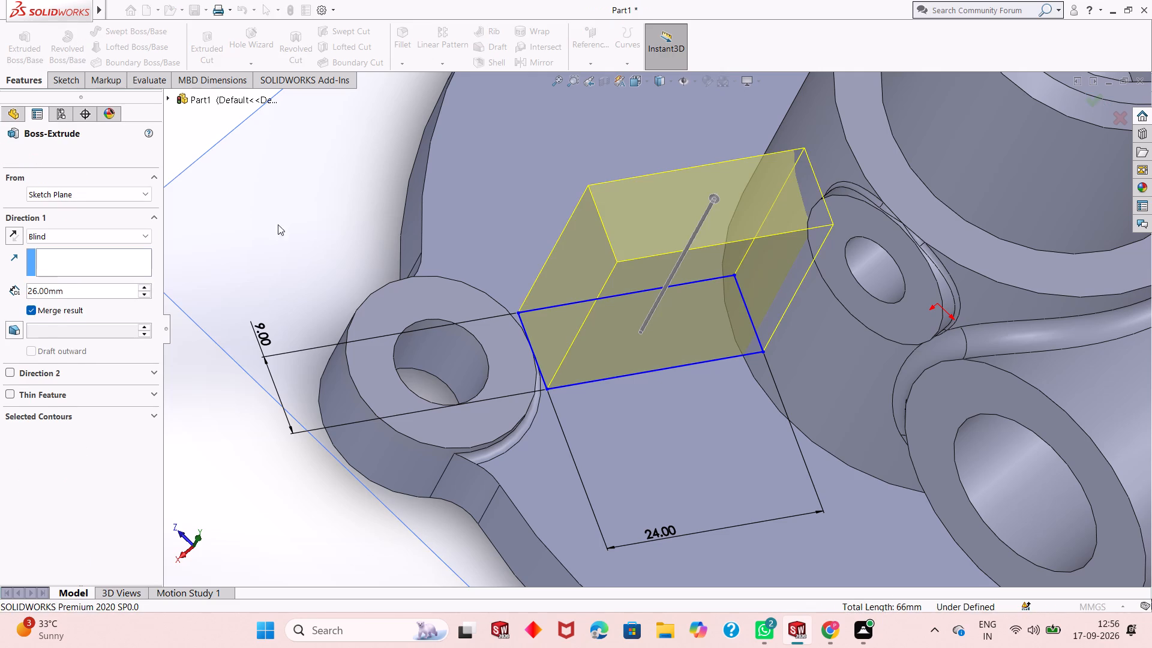
# Examine the rebuilt block where it meets the central cylinder, the small side boss and the bolt boss, and compare it with the first gusset.
pyautogui.moveTo(692, 338); pyautogui.dragTo(774, 192, button='middle')
pyautogui.scroll(1, 750, 208)
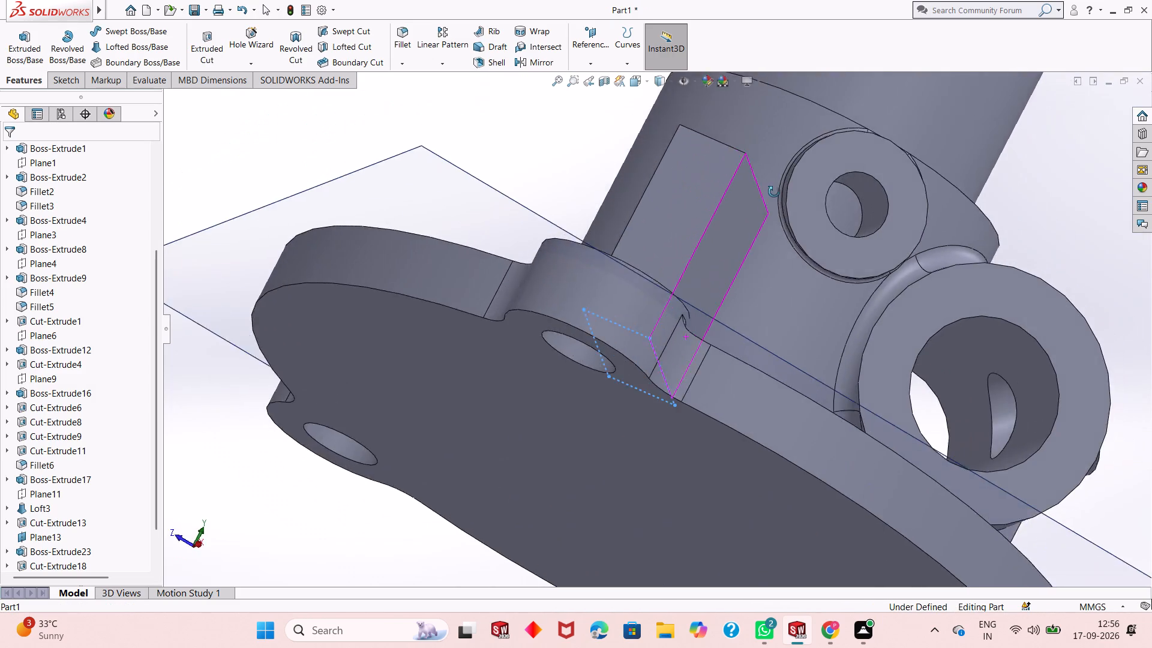
pyautogui.moveTo(774, 192); pyautogui.dragTo(721, 374, button='middle')
pyautogui.scroll(-4, 704, 298)
pyautogui.scroll(3, 704, 298)
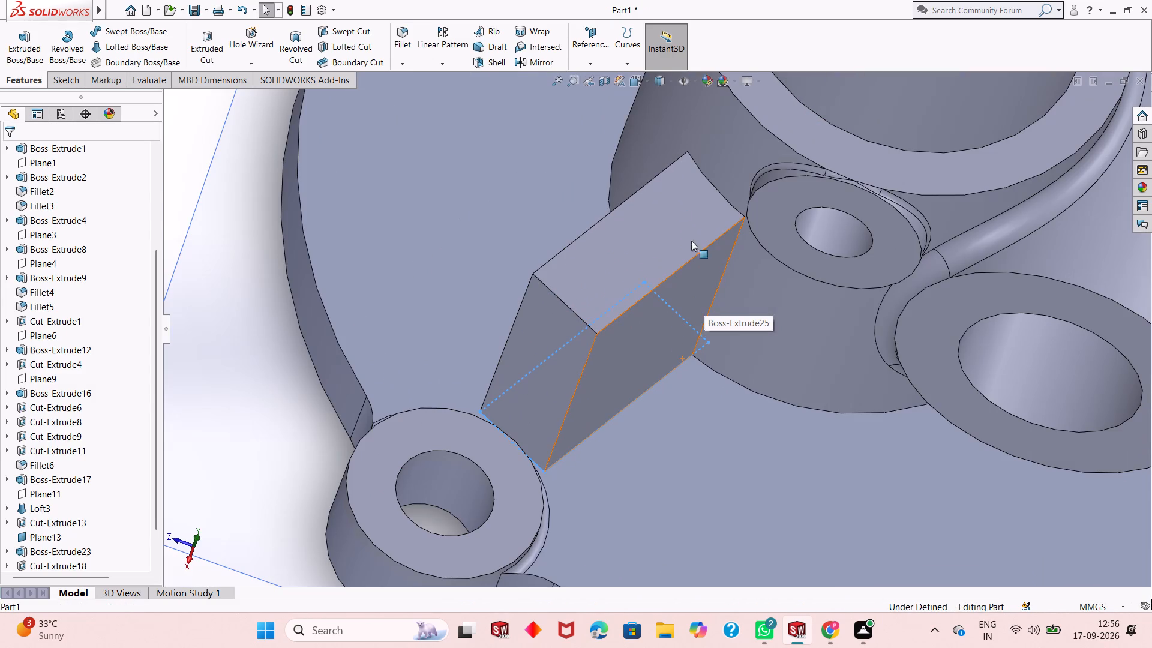
pyautogui.scroll(-1, 660, 179)
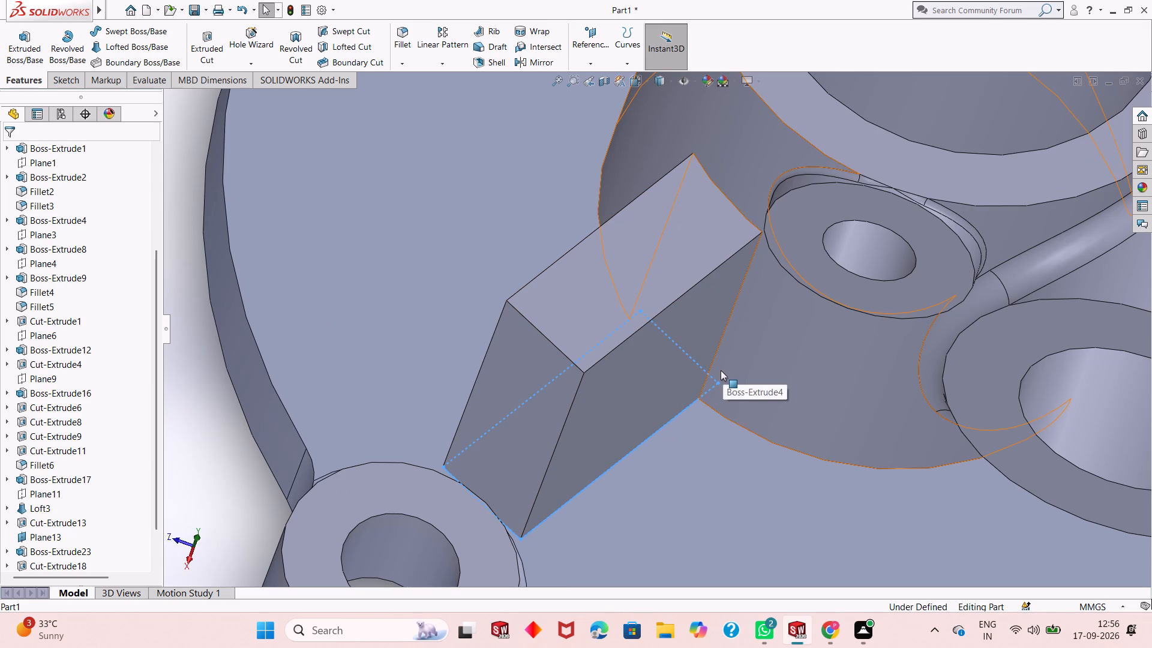
pyautogui.middleClick(644, 385)
pyautogui.moveTo(682, 428); pyautogui.dragTo(727, 254, button='middle')
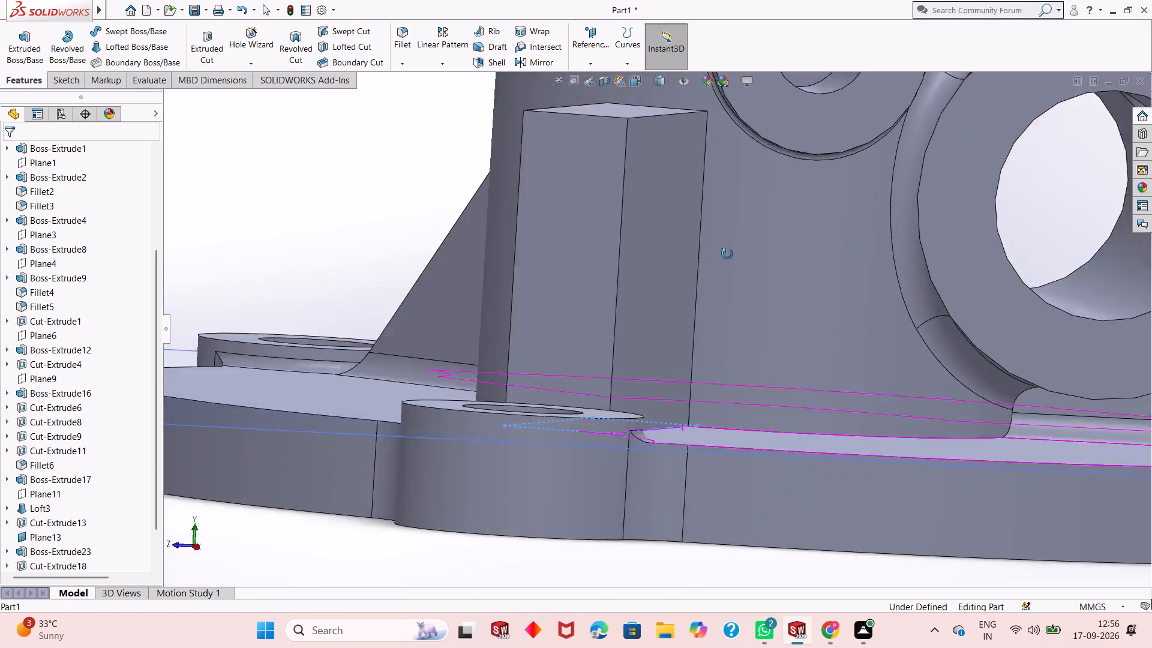
pyautogui.moveTo(727, 254); pyautogui.dragTo(758, 446, button='middle')
pyautogui.scroll(6, 726, 441)
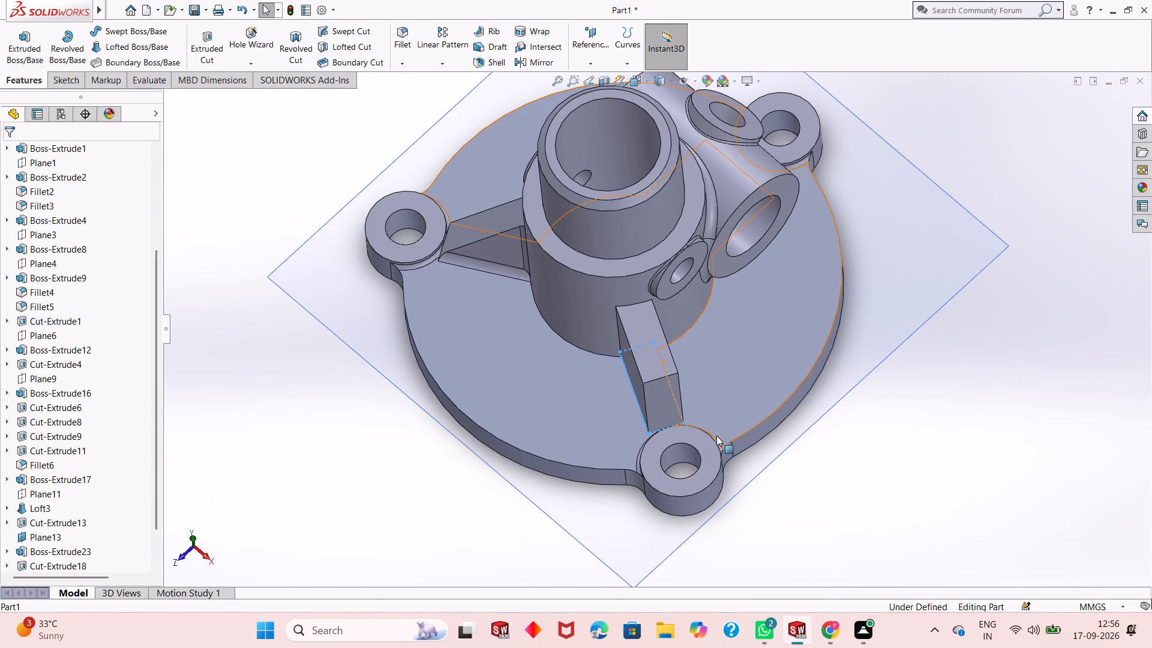
pyautogui.scroll(-2, 740, 409)
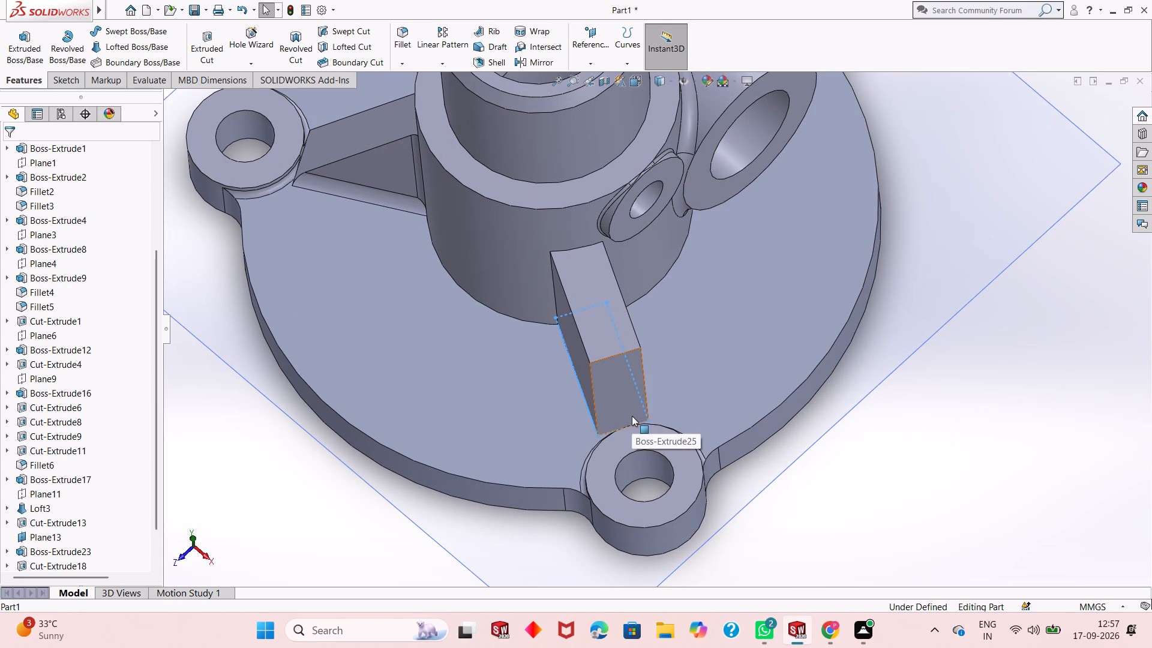
pyautogui.scroll(3, 632, 416)
pyautogui.scroll(-1, 658, 358)
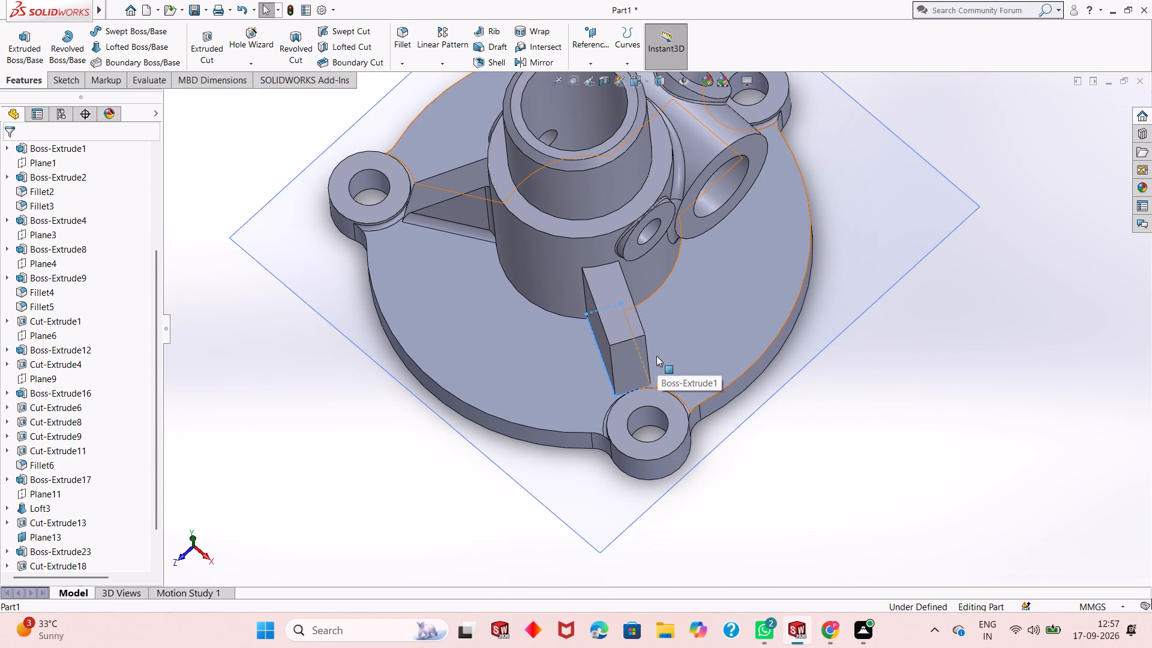
pyautogui.scroll(-3, 472, 266)
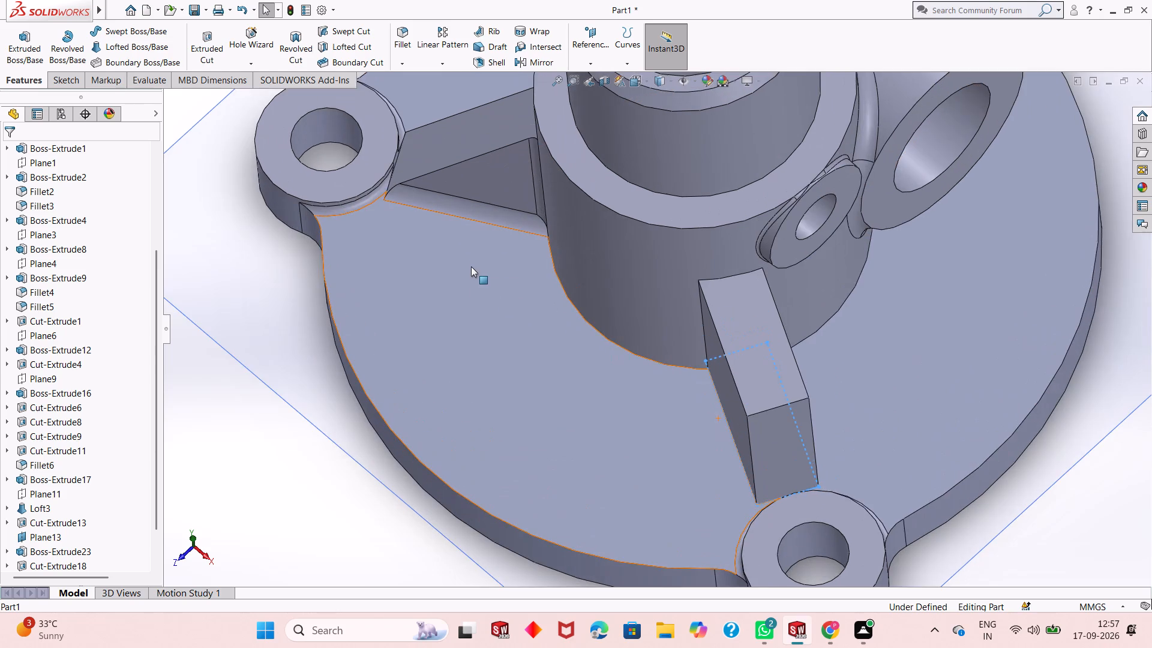
pyautogui.moveTo(471, 266); pyautogui.dragTo(584, 167, button='middle')
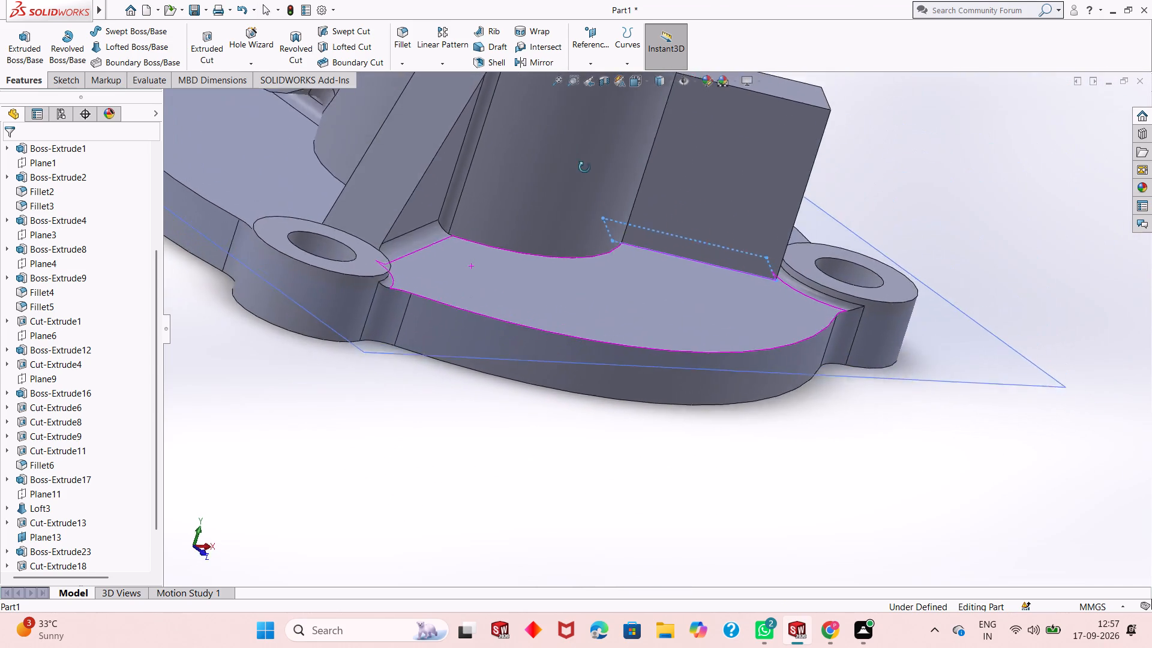
pyautogui.moveTo(584, 167); pyautogui.dragTo(500, 259, button='middle')
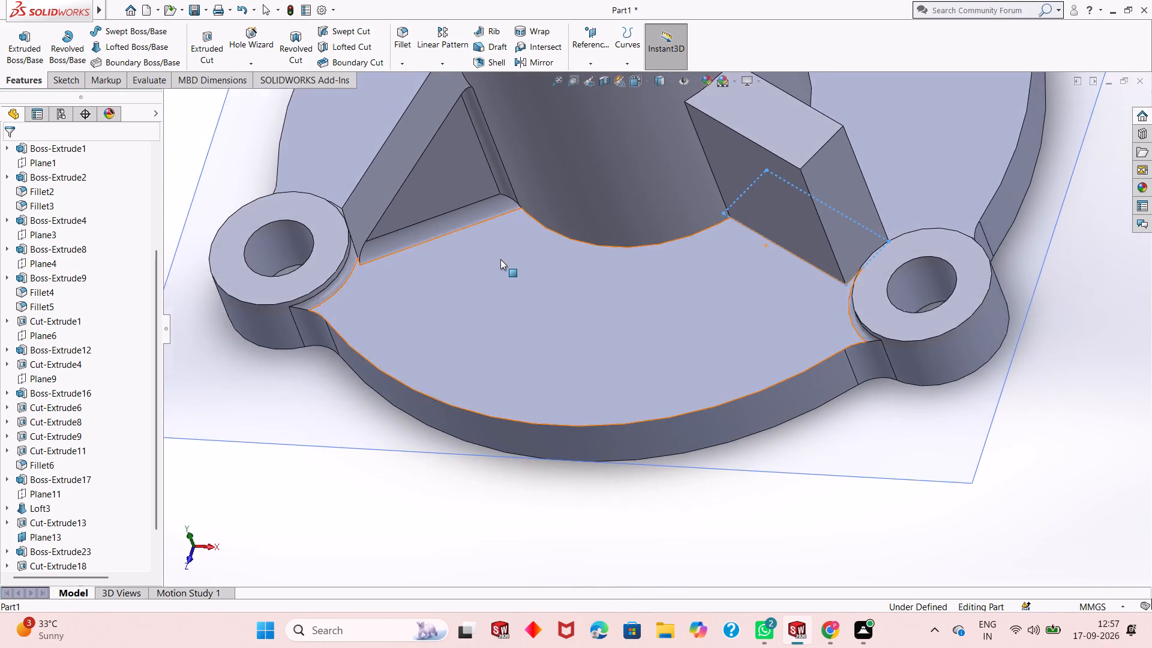
# Sketch a triangle on the block's side face facing the first gusset, its diagonal running from the cylinder-side top corner to the outer bottom corner.
pyautogui.scroll(4, 500, 259)
pyautogui.scroll(-2, 802, 266)
pyautogui.scroll(-3, 653, 214)
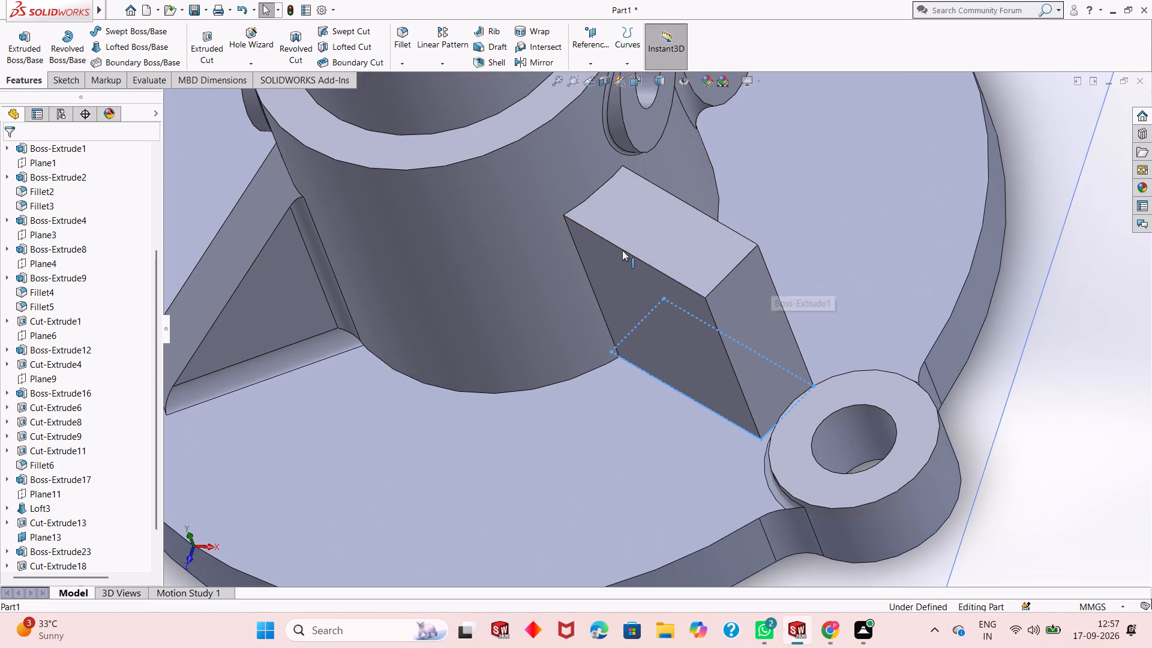
pyautogui.moveTo(621, 252); pyautogui.dragTo(644, 191, button='middle')
pyautogui.click(619, 331)
pyautogui.click(674, 290)
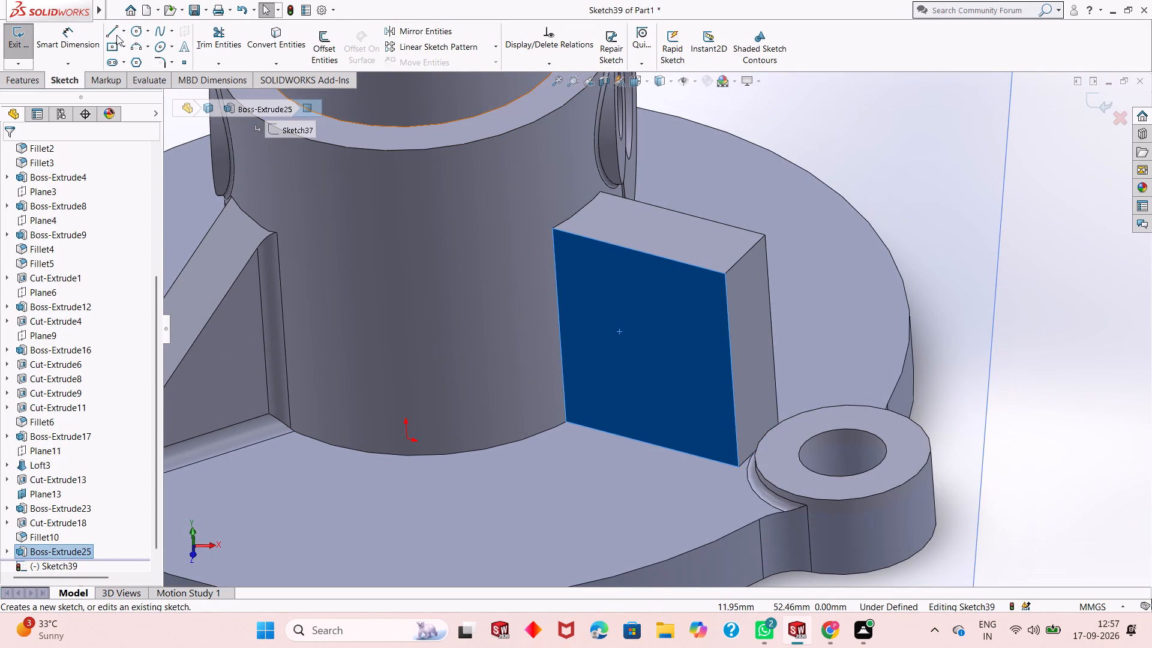
pyautogui.click(116, 35)
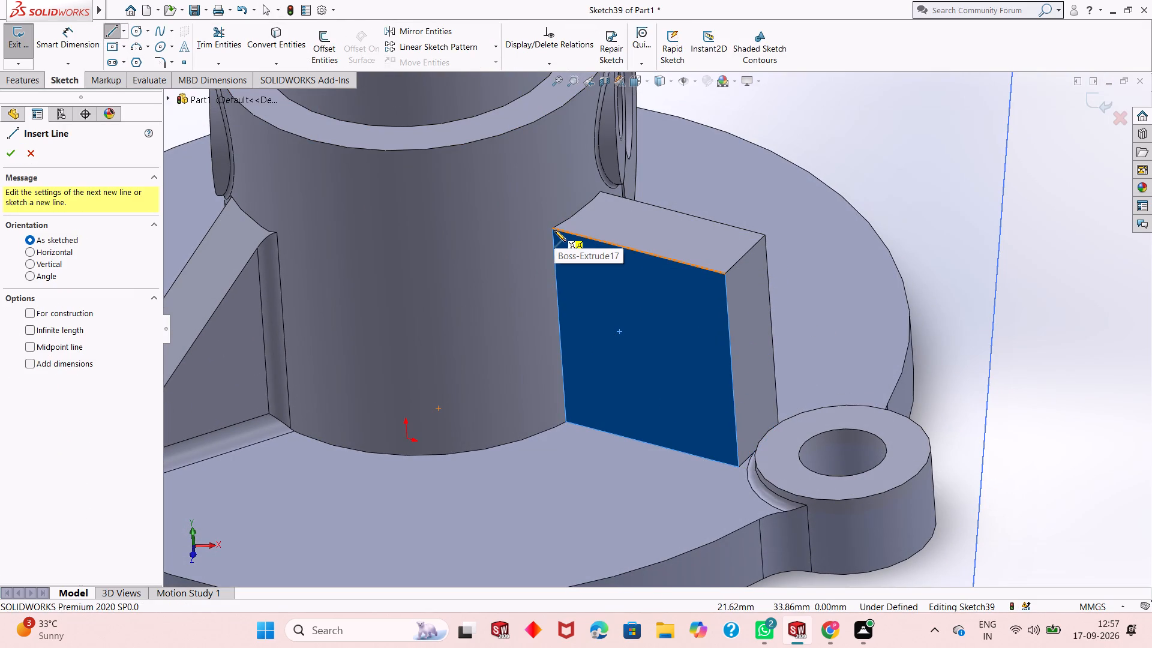
pyautogui.click(553, 227)
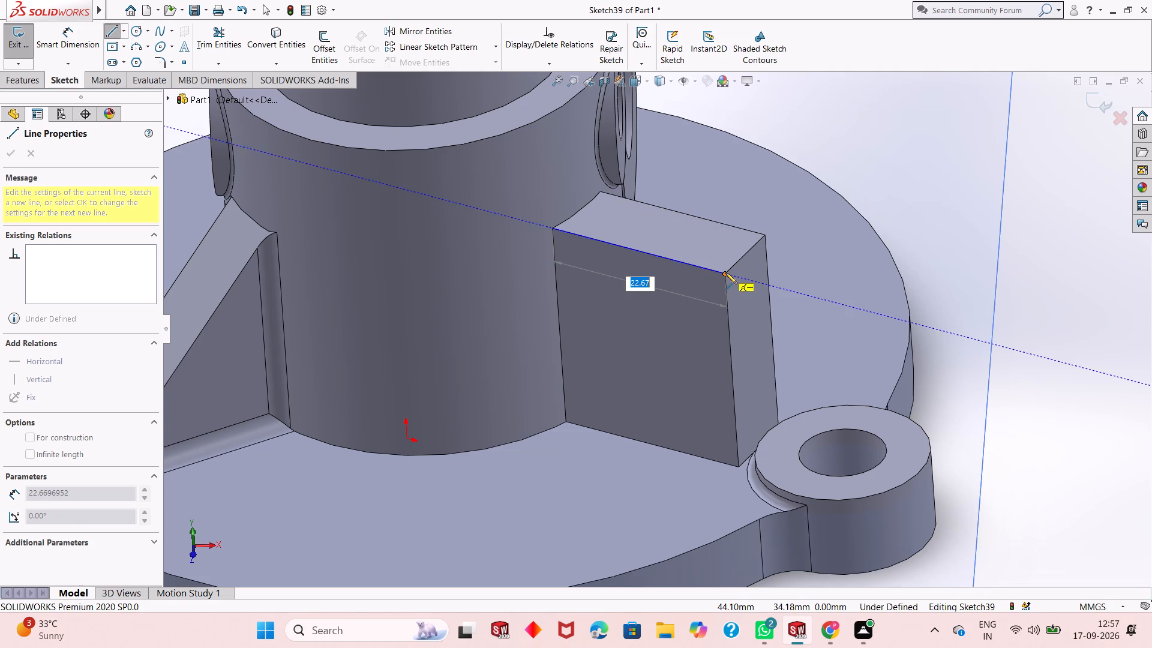
pyautogui.click(737, 467)
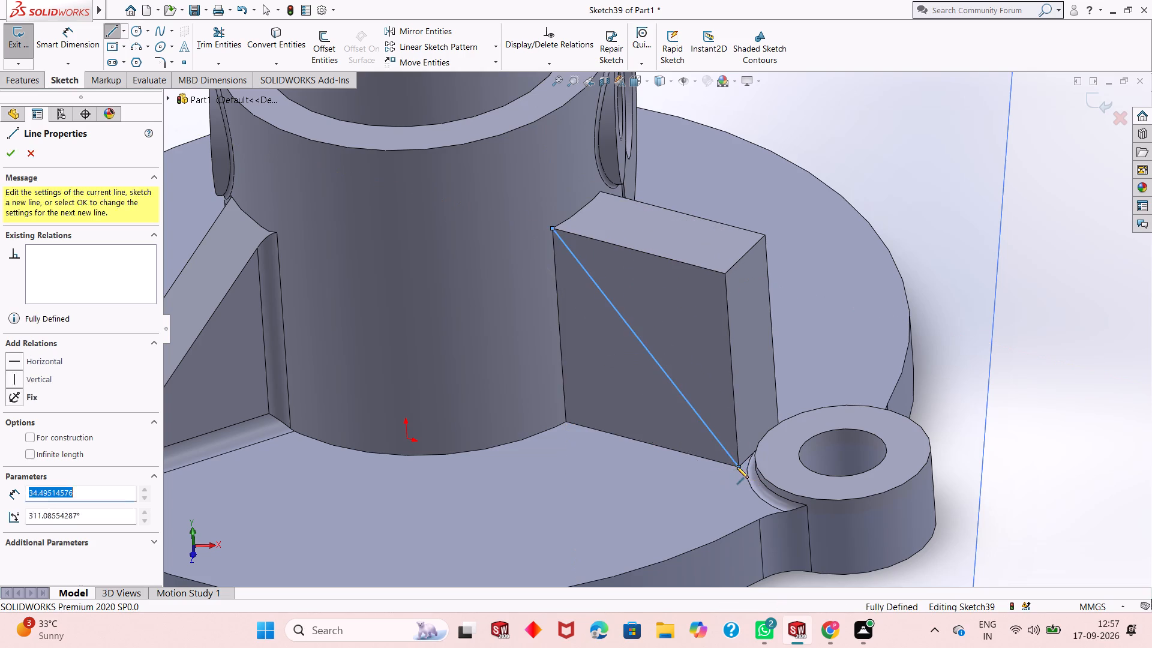
pyautogui.click(725, 272)
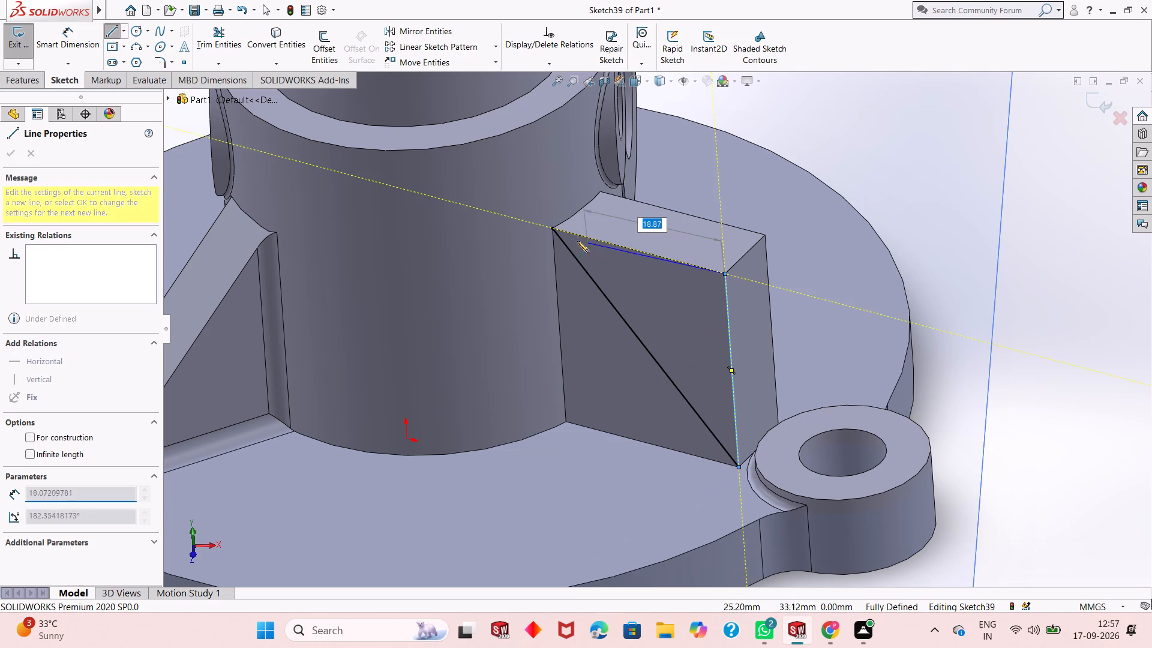
pyautogui.click(553, 229)
pyautogui.rightClick(553, 229)
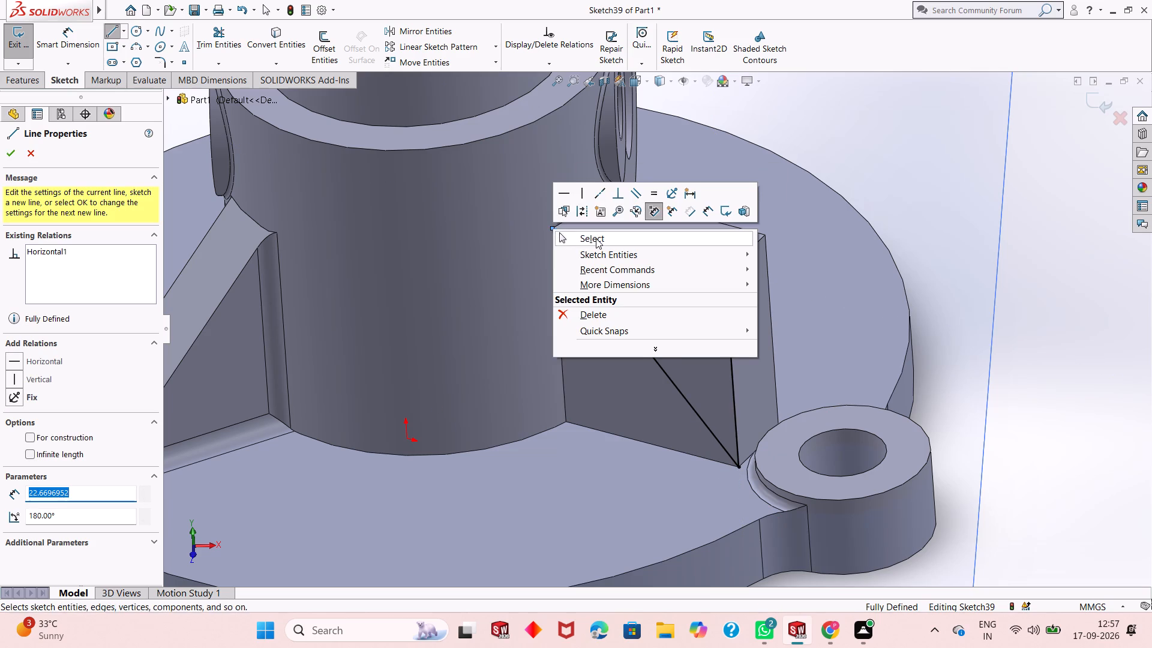
pyautogui.click(596, 238)
# Cut-extrude the triangle blind 9 mm through the block to form the sloped second gusset.
pyautogui.click(17, 79)
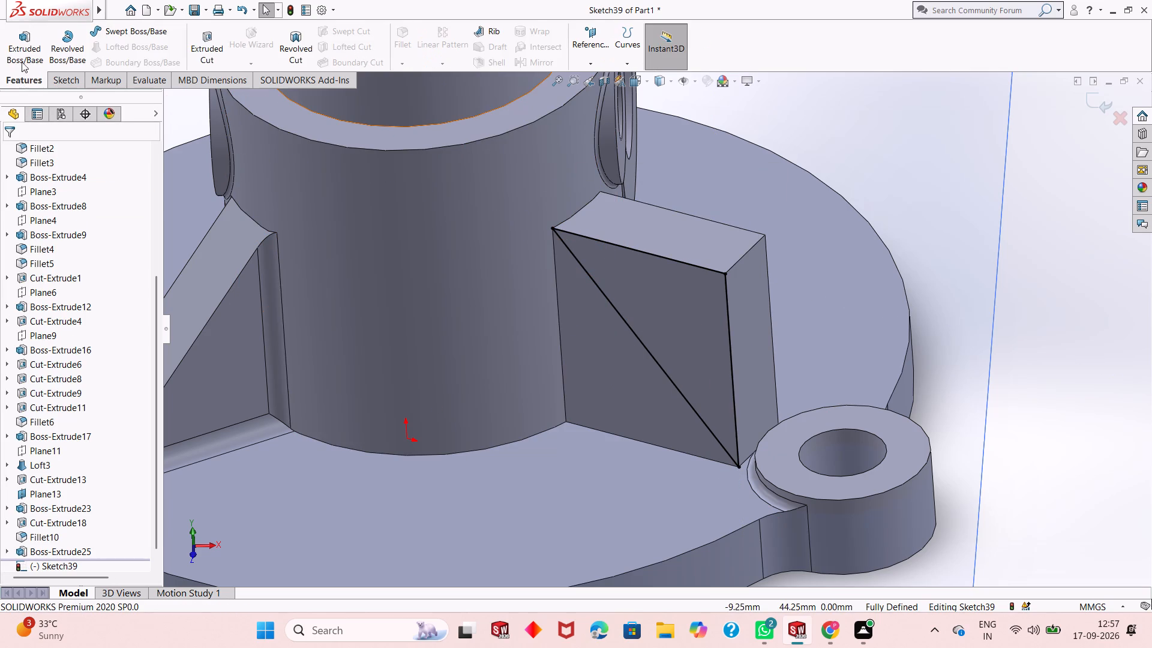
pyautogui.click(198, 55)
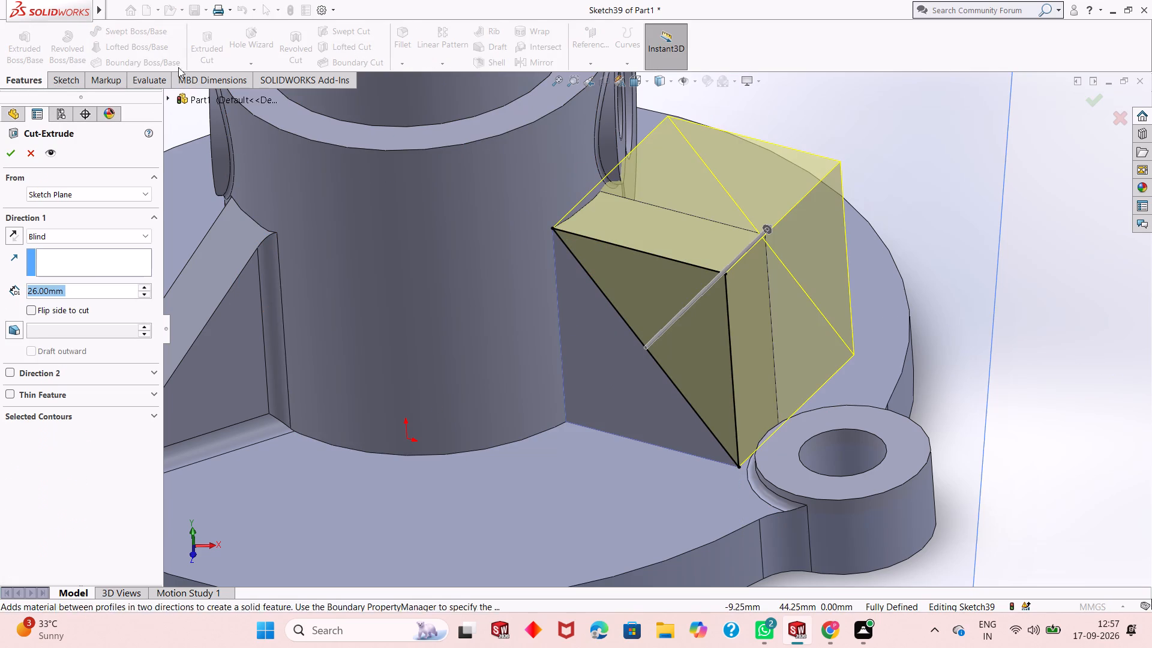
pyautogui.press('9')
pyautogui.press('Return')
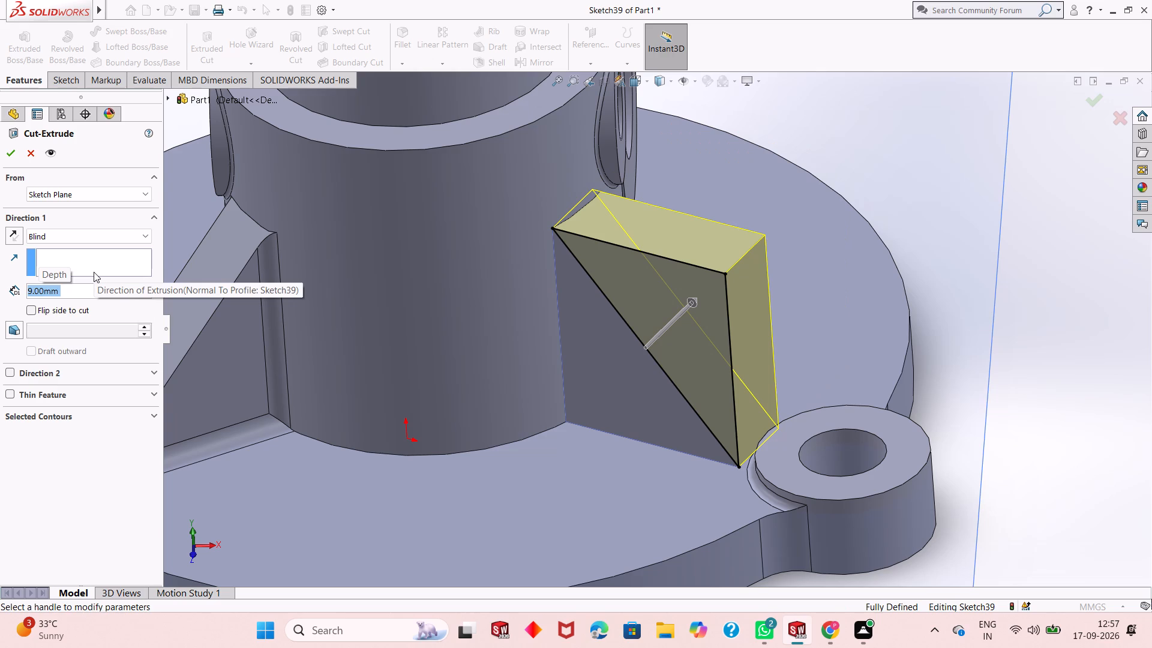
pyautogui.moveTo(514, 355); pyautogui.dragTo(509, 350, button='middle')
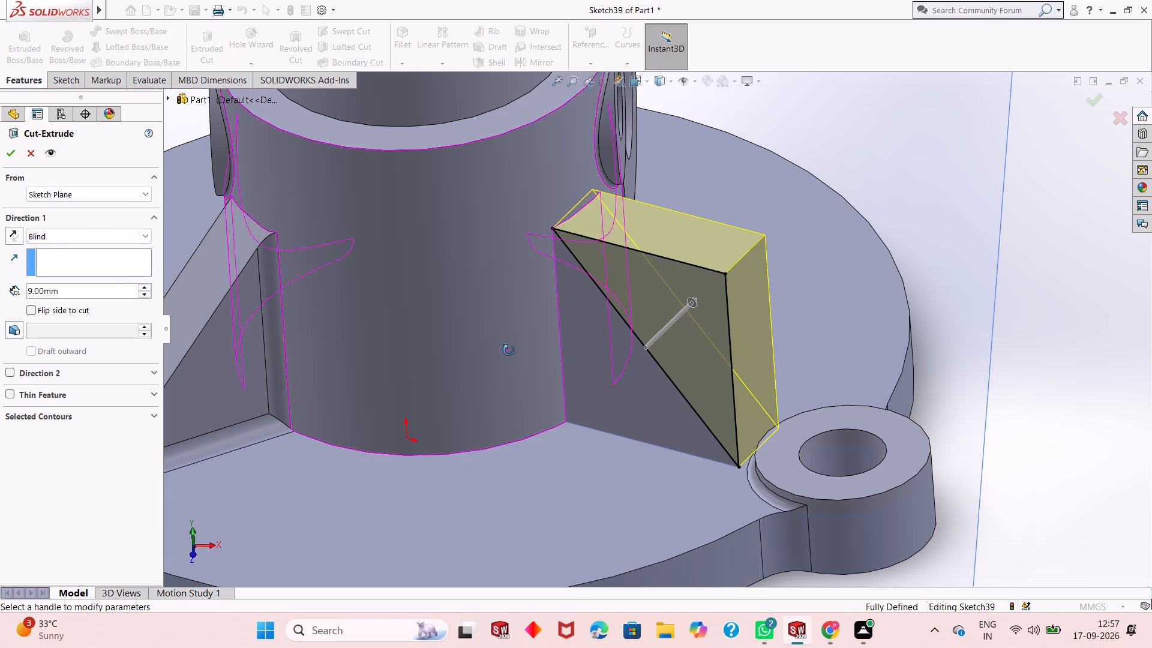
pyautogui.moveTo(509, 350); pyautogui.dragTo(410, 405, button='middle')
pyautogui.scroll(-4, 551, 244)
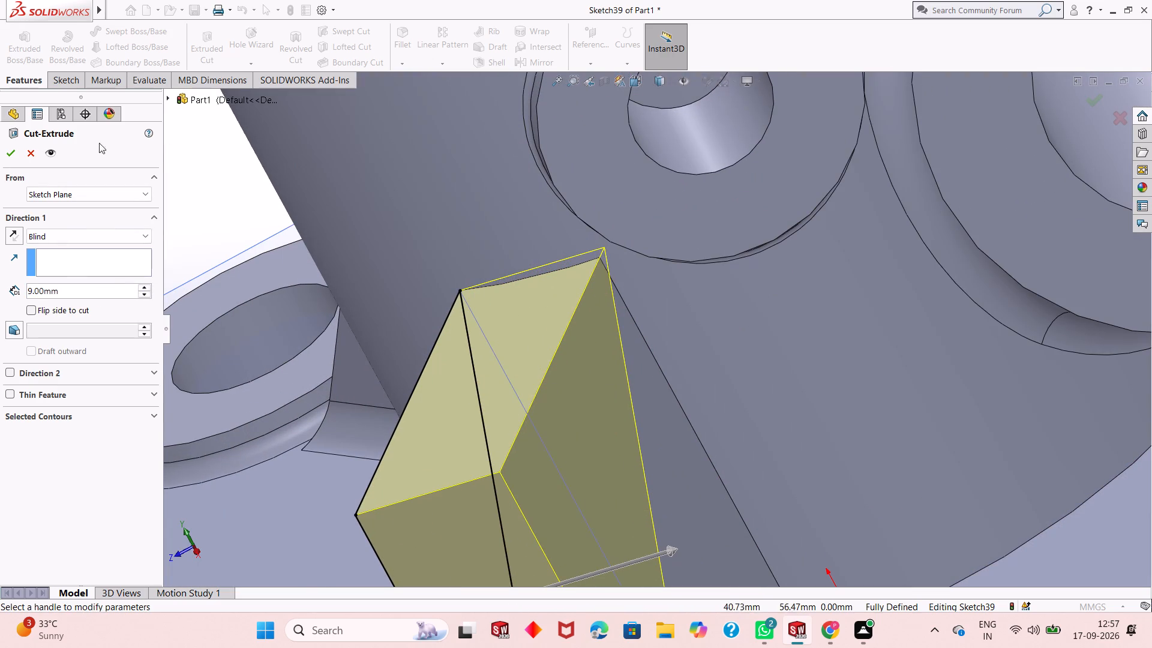
pyautogui.click(4, 152)
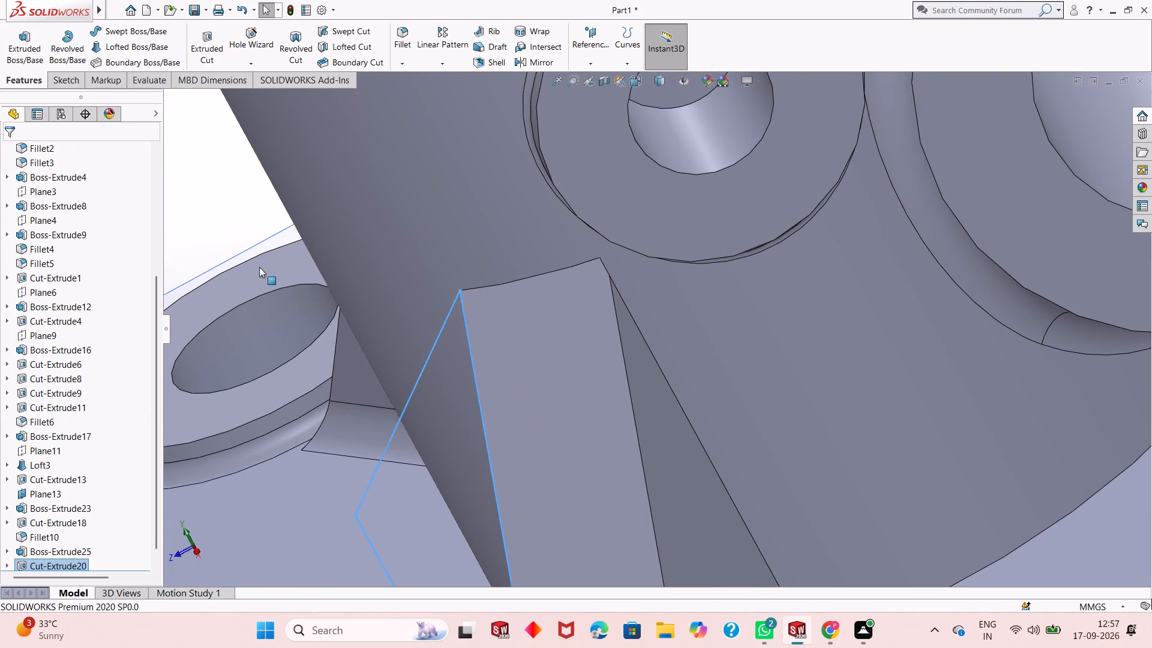
pyautogui.scroll(4, 440, 375)
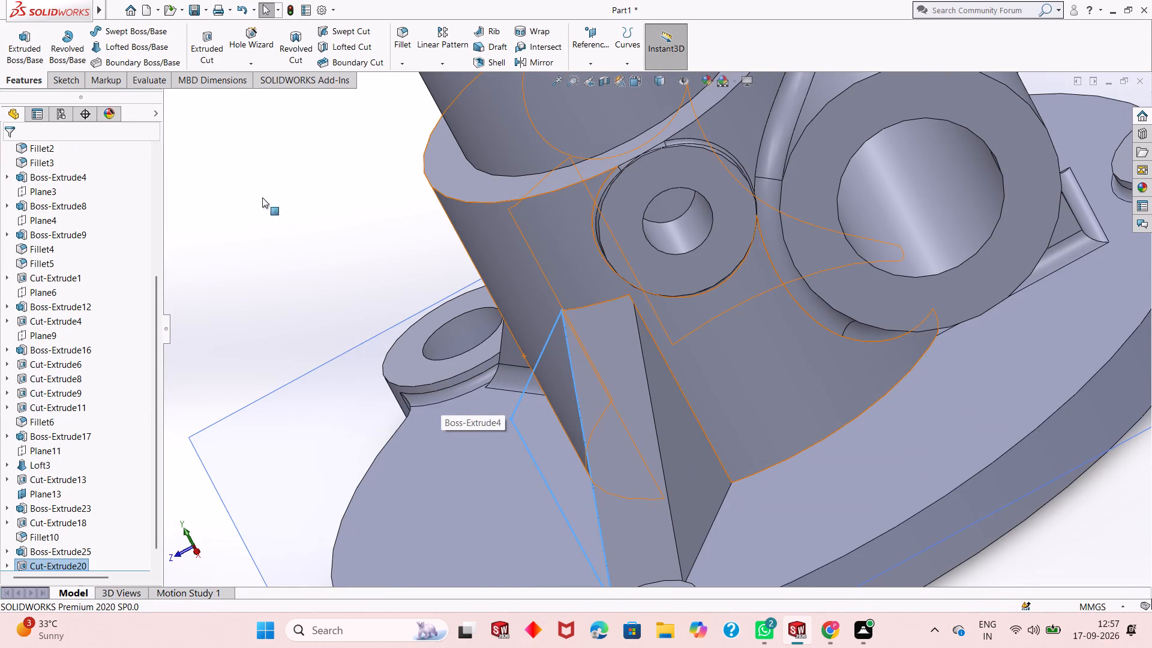
pyautogui.click(262, 197)
# Examine where the second gusset's sloped top meets the central cylinder and small side boss, and compare it with the first gusset.
pyautogui.moveTo(502, 410); pyautogui.dragTo(590, 361, button='middle')
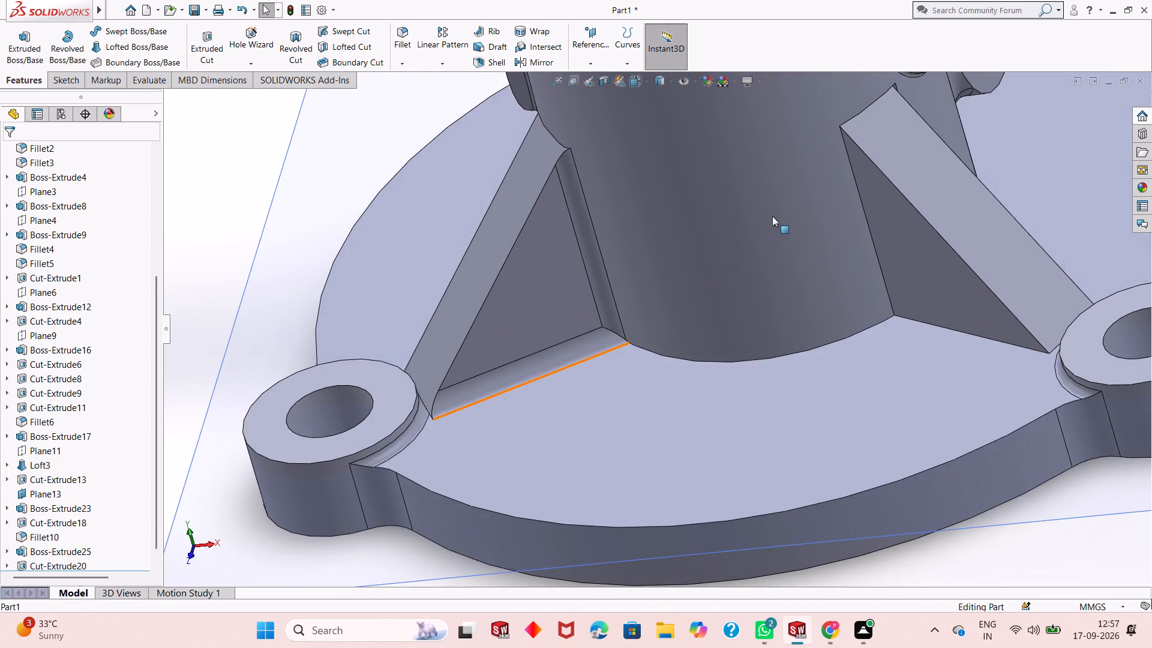
pyautogui.scroll(2, 778, 215)
pyautogui.scroll(-4, 889, 164)
pyautogui.moveTo(707, 381); pyautogui.dragTo(739, 275, button='middle')
pyautogui.scroll(-4, 688, 279)
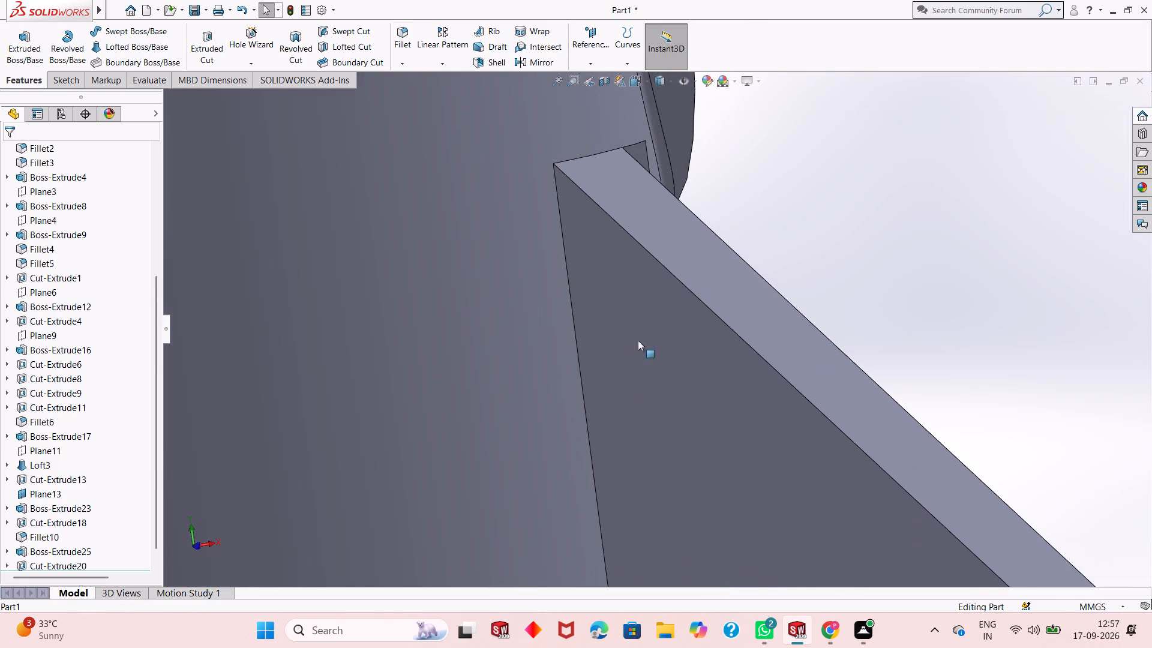
pyautogui.scroll(-2, 602, 298)
pyautogui.scroll(3, 602, 298)
pyautogui.moveTo(639, 275); pyautogui.dragTo(548, 308, button='middle')
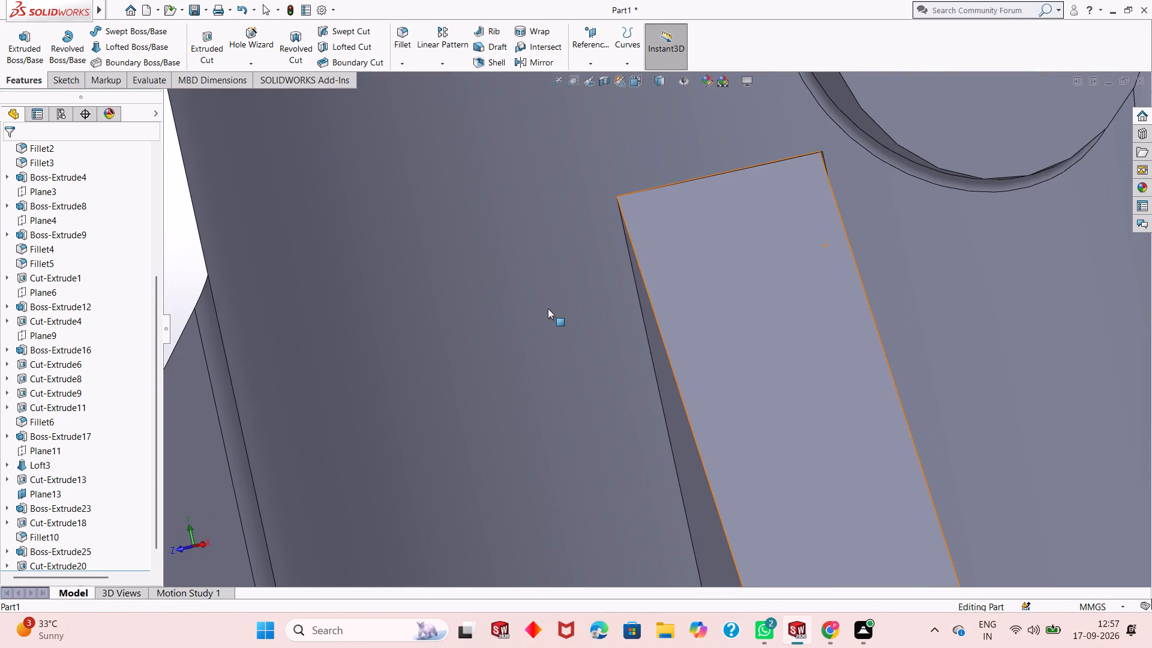
pyautogui.scroll(2, 718, 287)
pyautogui.scroll(-2, 721, 284)
pyautogui.moveTo(721, 284); pyautogui.dragTo(709, 285, button='middle')
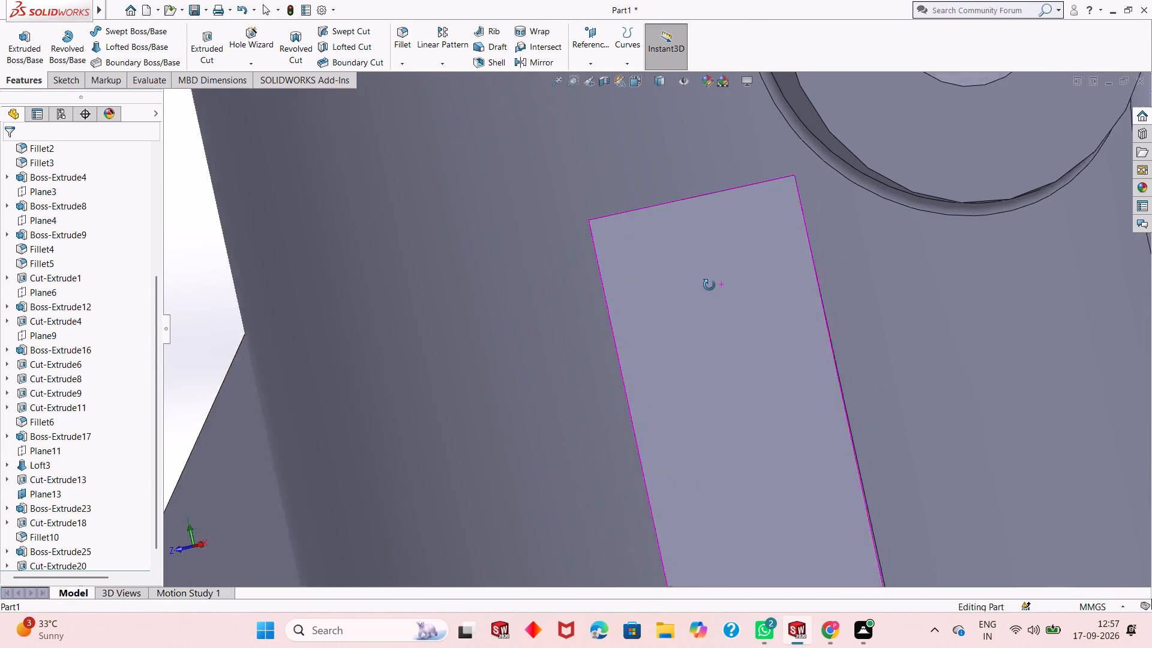
pyautogui.moveTo(709, 285); pyautogui.dragTo(700, 287, button='middle')
pyautogui.moveTo(685, 281); pyautogui.dragTo(781, 207, button='middle')
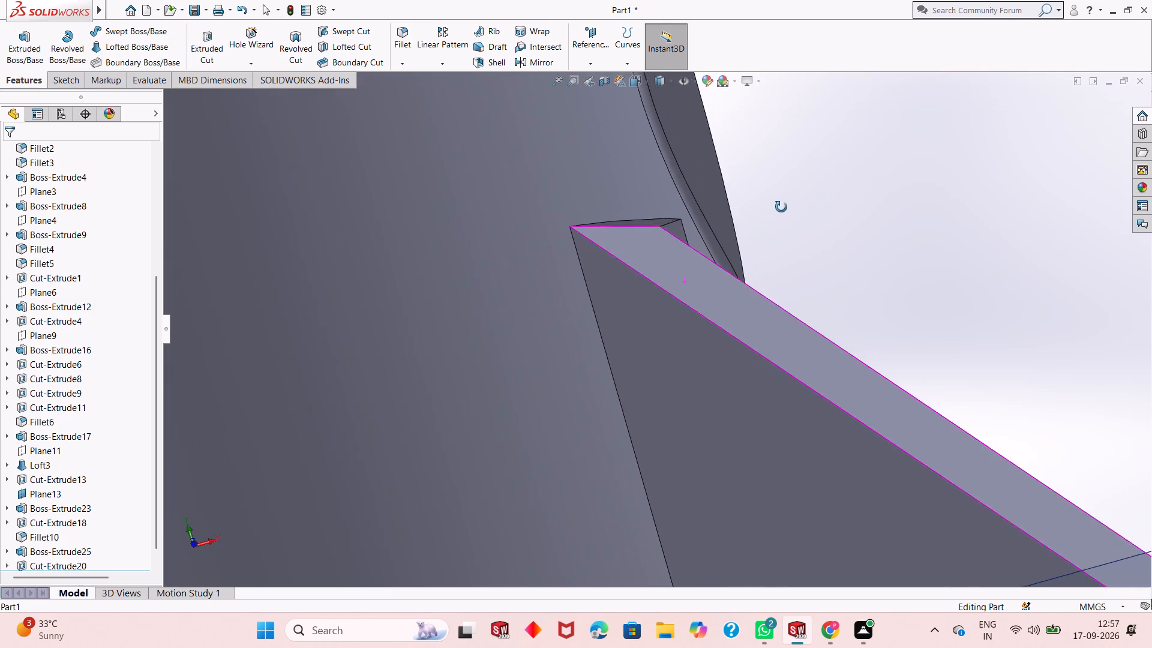
pyautogui.moveTo(781, 207); pyautogui.dragTo(805, 242, button='middle')
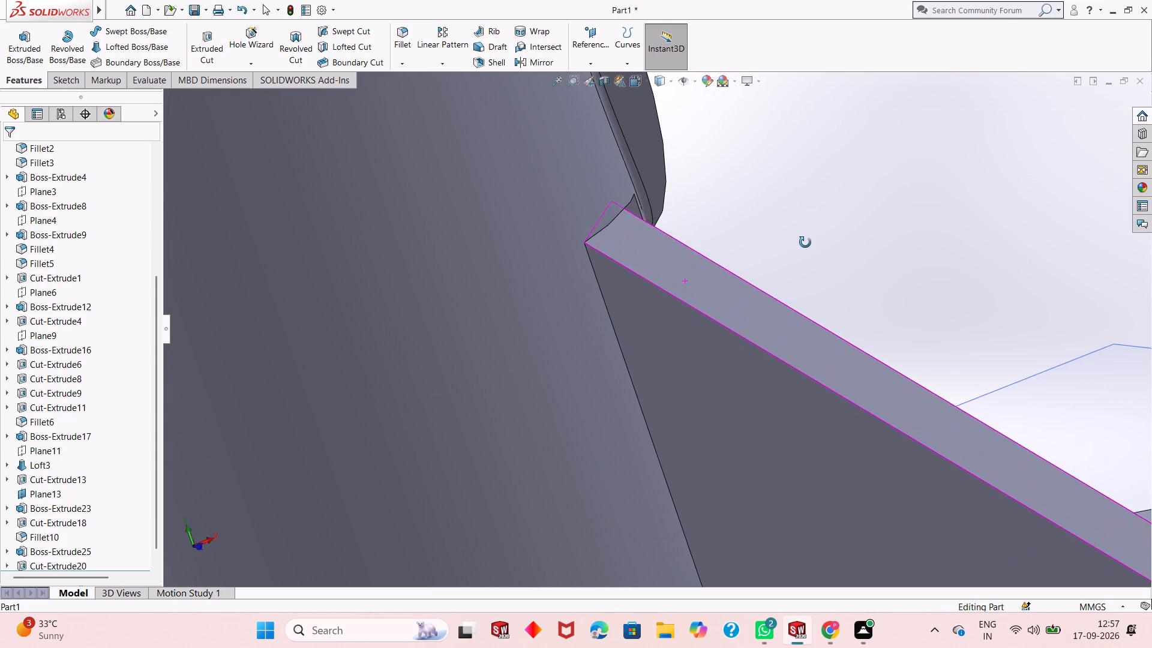
pyautogui.moveTo(805, 242); pyautogui.dragTo(778, 182, button='middle')
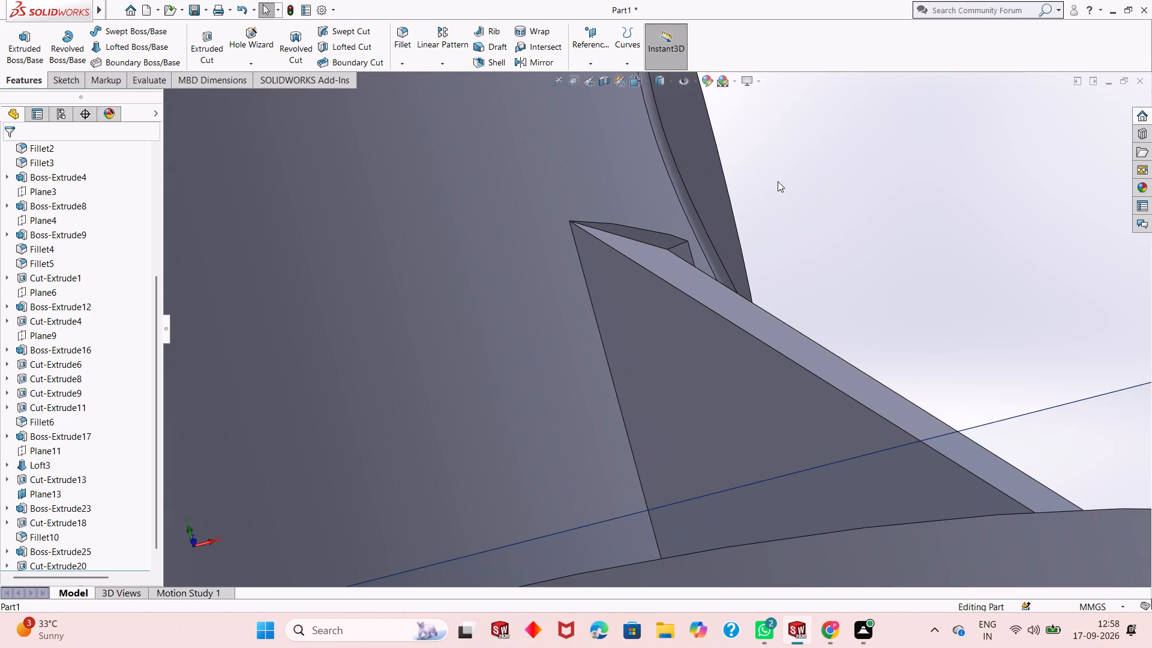
pyautogui.moveTo(769, 220); pyautogui.dragTo(737, 310, button='middle')
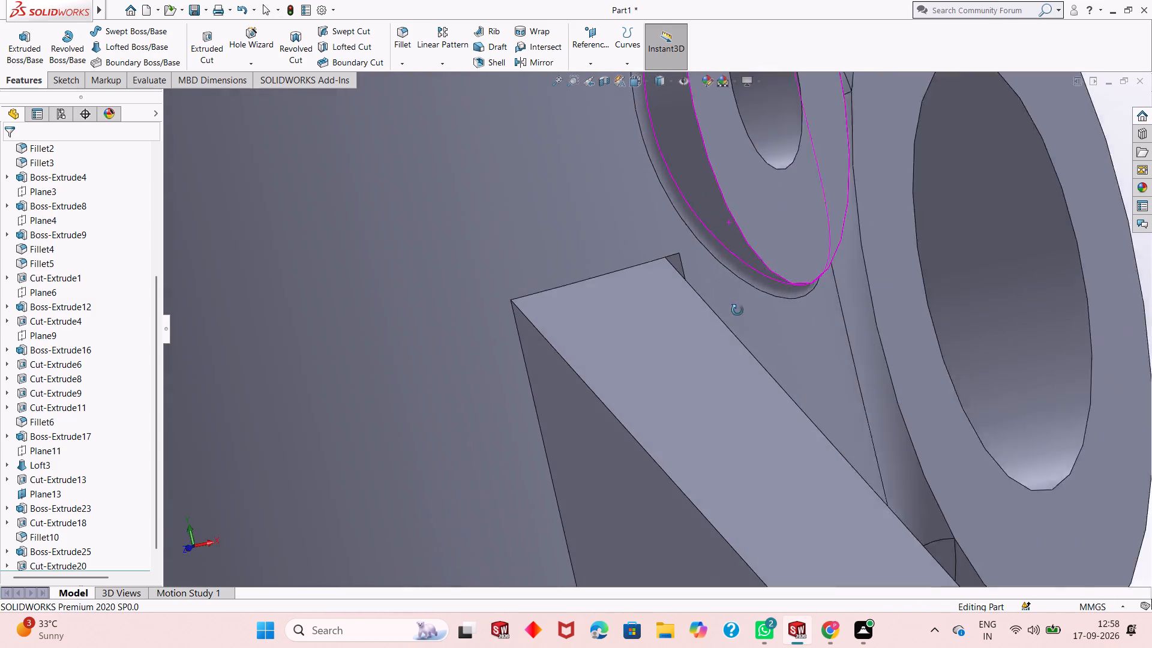
pyautogui.moveTo(737, 310); pyautogui.dragTo(734, 320, button='middle')
pyautogui.scroll(3, 698, 298)
pyautogui.scroll(1, 721, 449)
pyautogui.moveTo(721, 449); pyautogui.dragTo(692, 400, button='middle')
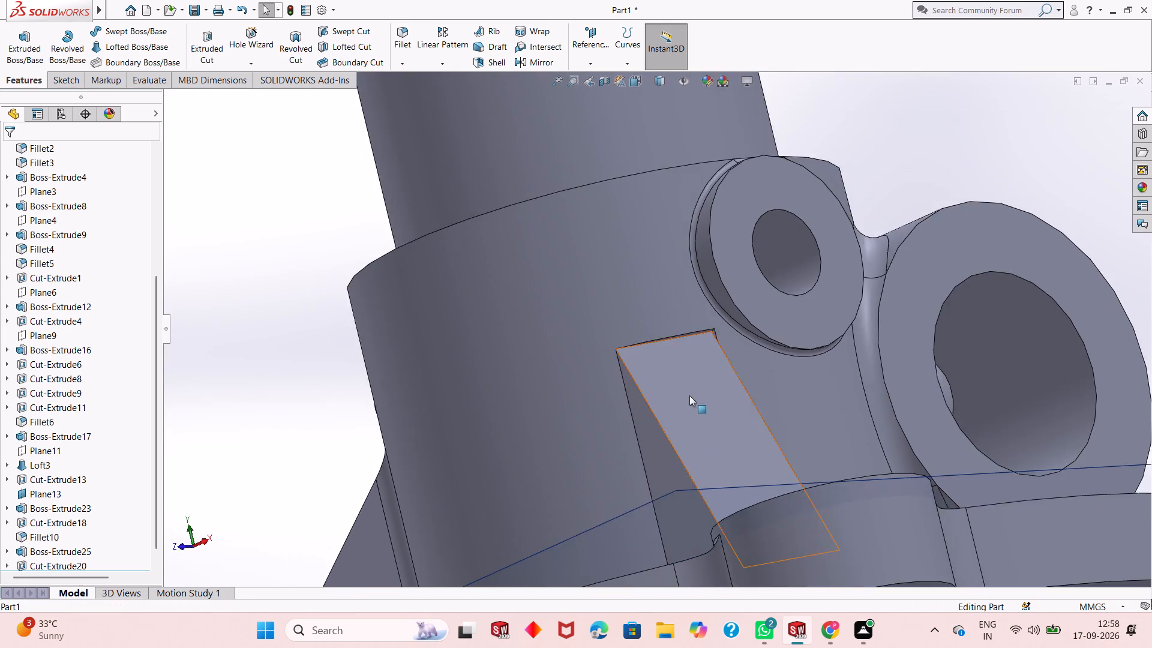
pyautogui.scroll(1, 689, 395)
pyautogui.moveTo(689, 386); pyautogui.dragTo(863, 310, button='middle')
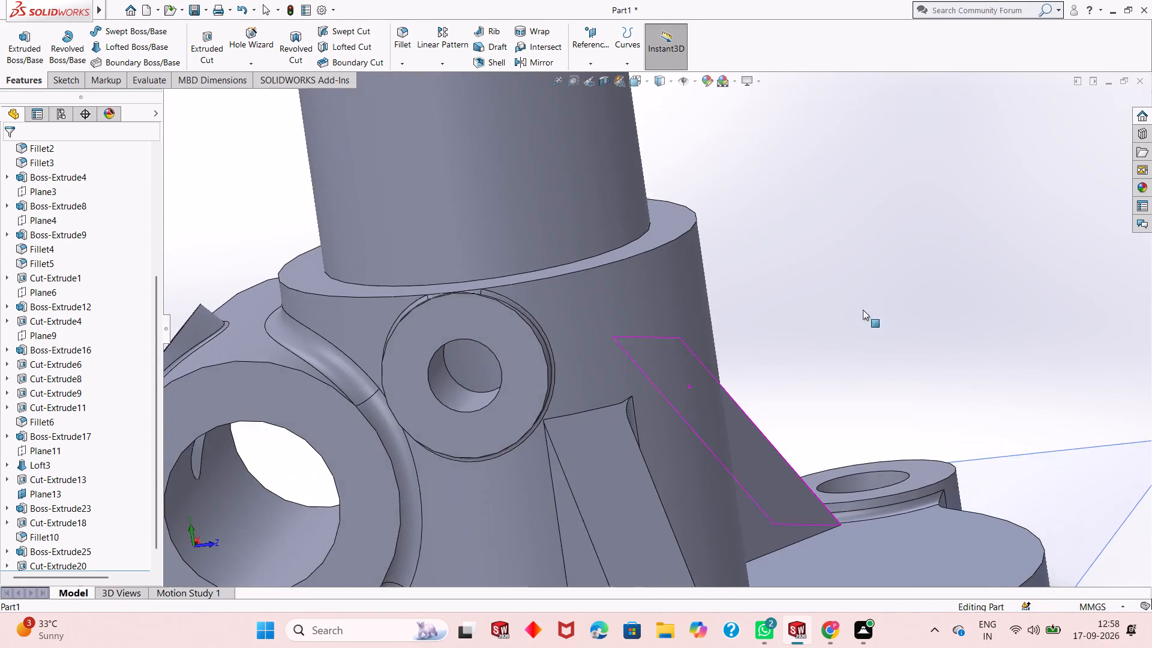
pyautogui.moveTo(863, 310); pyautogui.dragTo(862, 310, button='middle')
pyautogui.scroll(2, 668, 437)
pyautogui.moveTo(689, 400); pyautogui.dragTo(598, 387, button='middle')
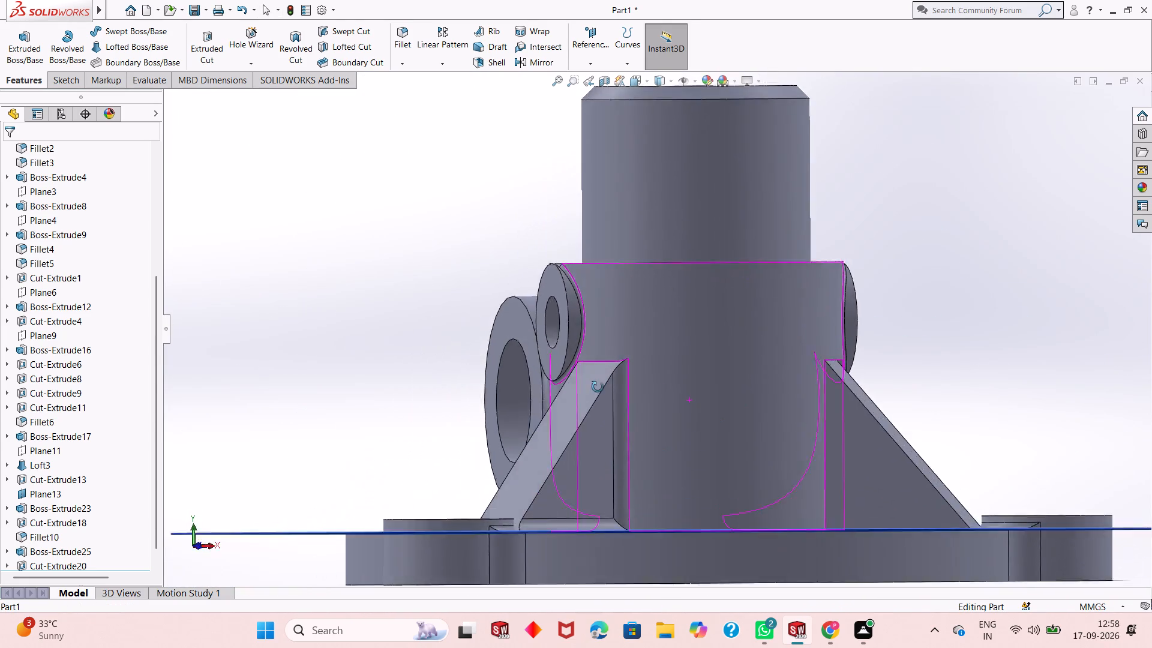
pyautogui.moveTo(598, 387); pyautogui.dragTo(590, 401, button='middle')
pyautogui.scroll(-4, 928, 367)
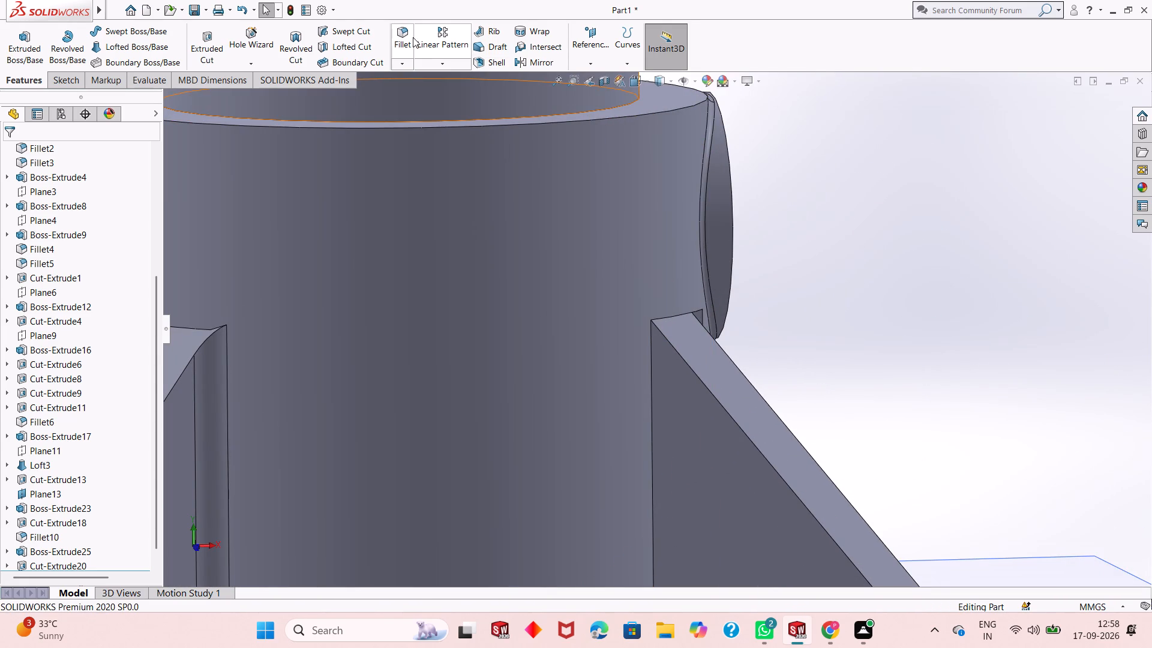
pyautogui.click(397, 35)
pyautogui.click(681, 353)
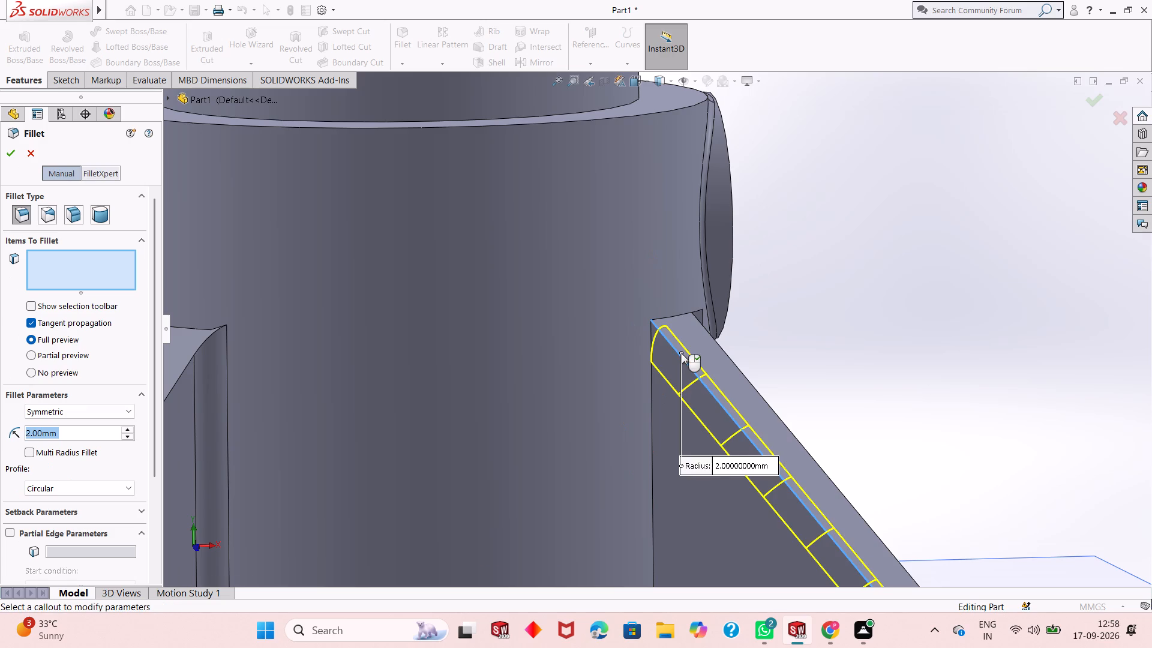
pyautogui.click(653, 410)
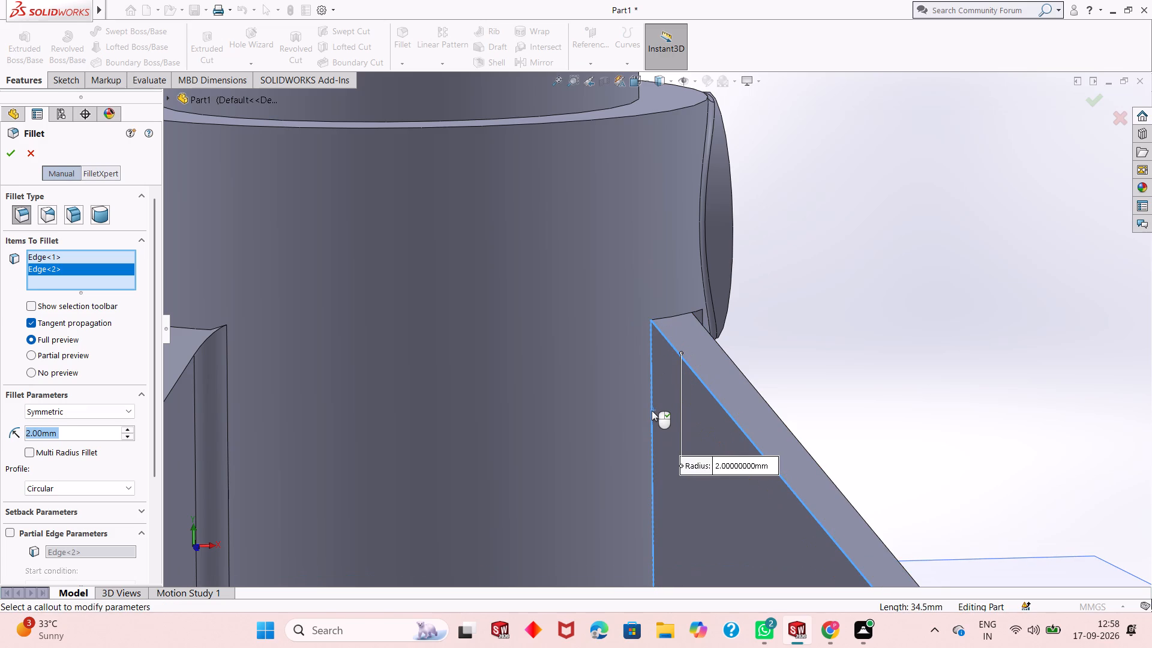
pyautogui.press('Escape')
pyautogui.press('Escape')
# Fillet the vertical edge where the second gusset's side face meets the central cylinder with a 2 mm radius.
pyautogui.click(400, 39)
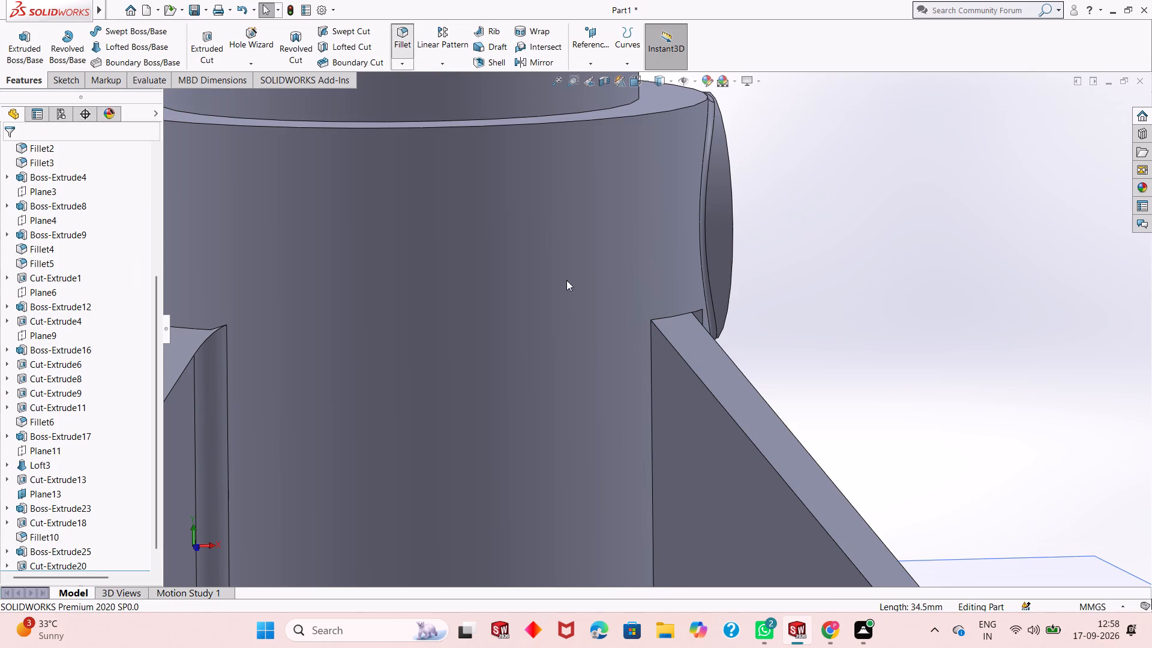
pyautogui.click(651, 436)
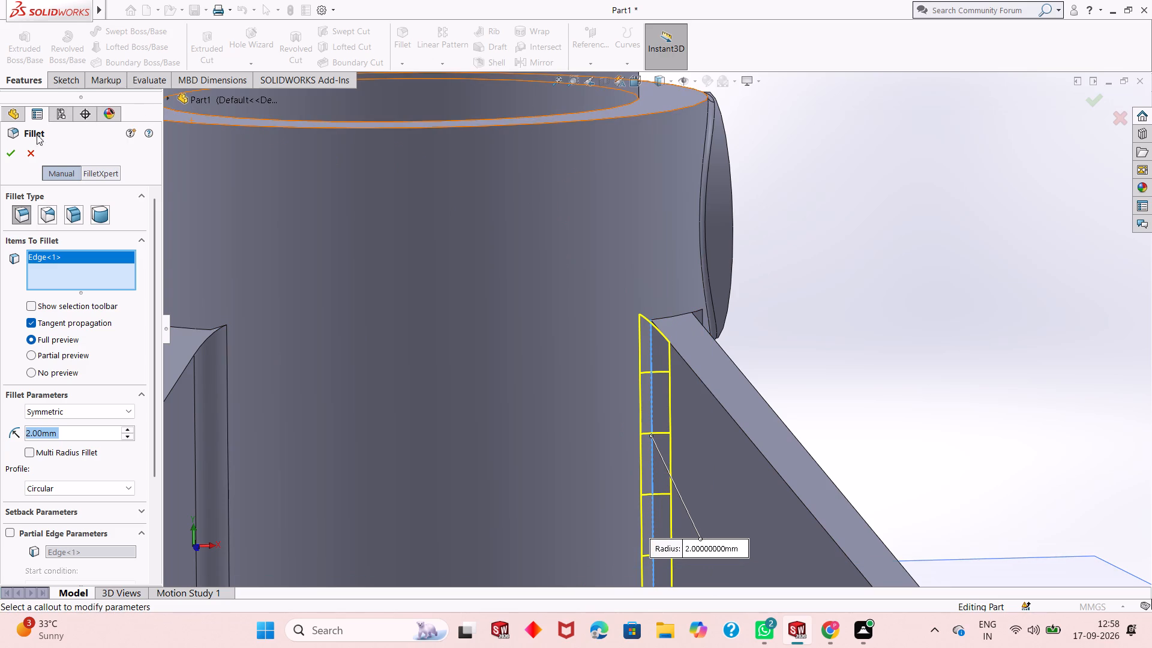
pyautogui.click(5, 157)
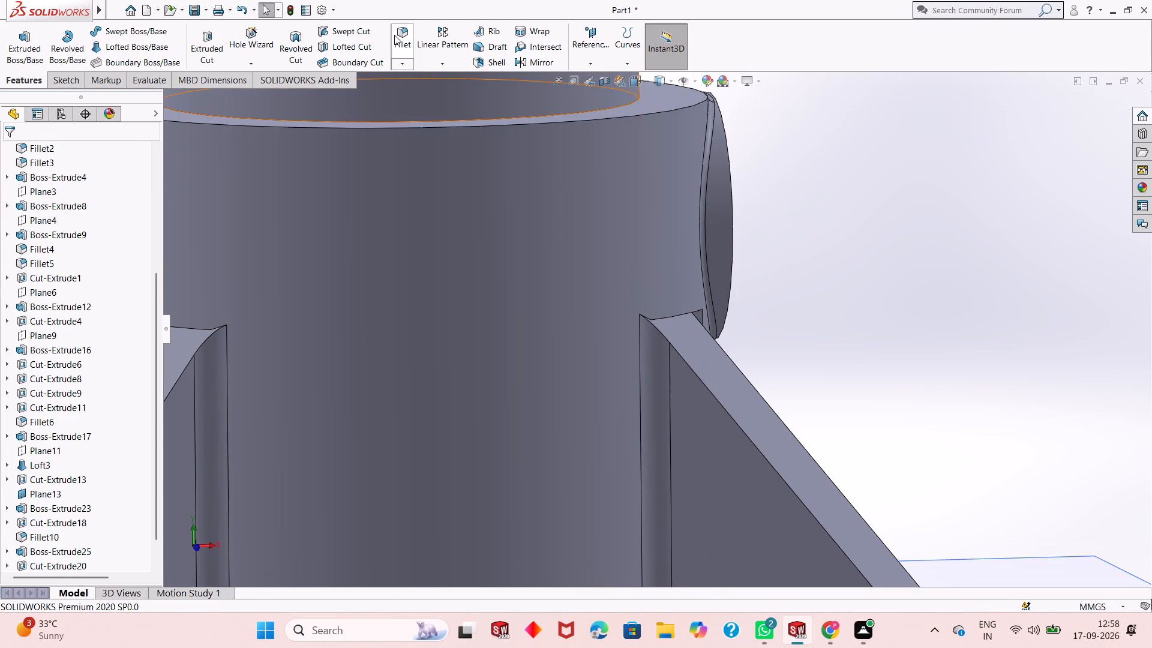
# Fillet the sloped edge of the second gusset, on the side facing the first gusset, with a 2 mm radius.
pyautogui.click(397, 34)
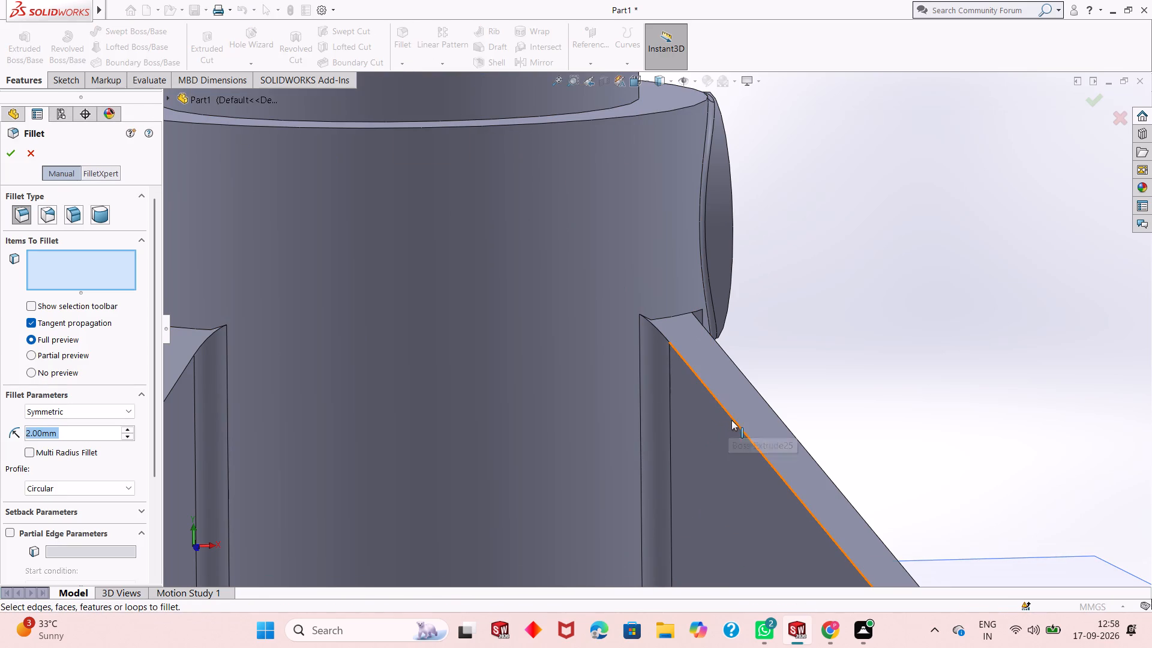
pyautogui.click(732, 420)
pyautogui.click(12, 150)
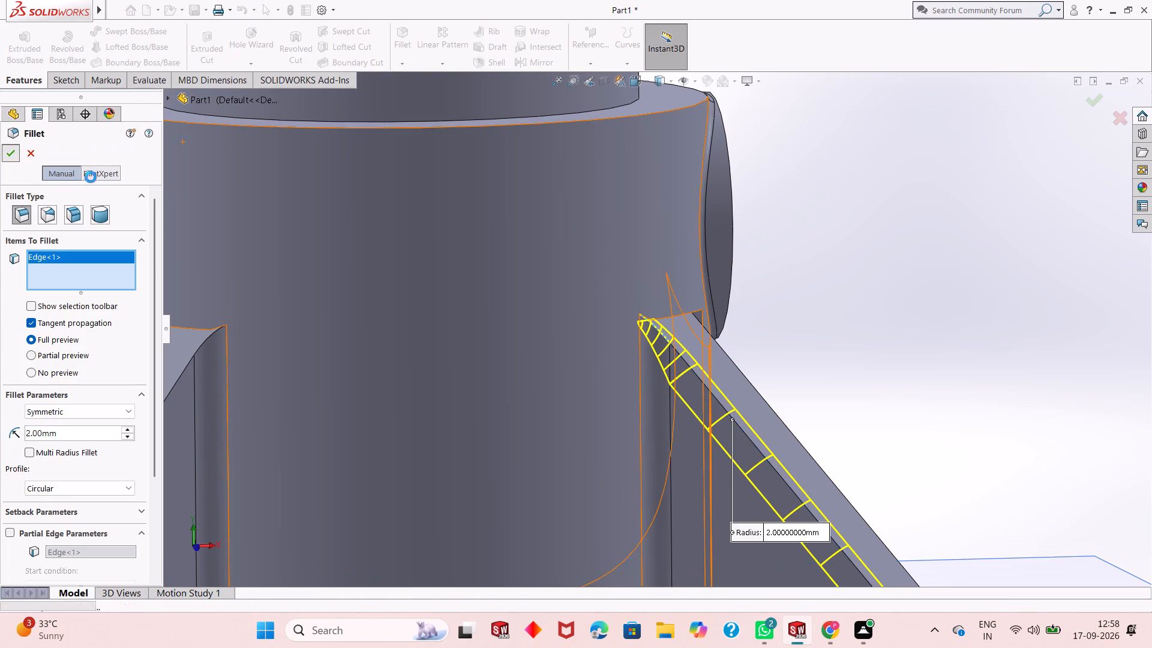
pyautogui.click(890, 411)
pyautogui.scroll(7, 652, 428)
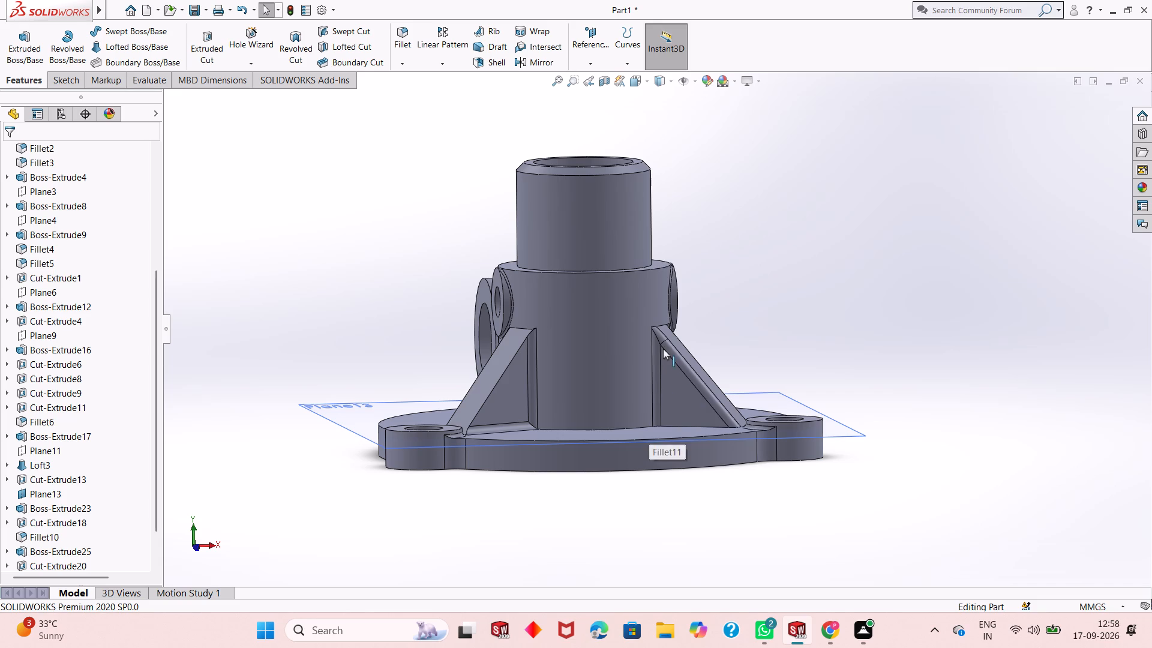
pyautogui.moveTo(681, 379); pyautogui.dragTo(586, 343, button='middle')
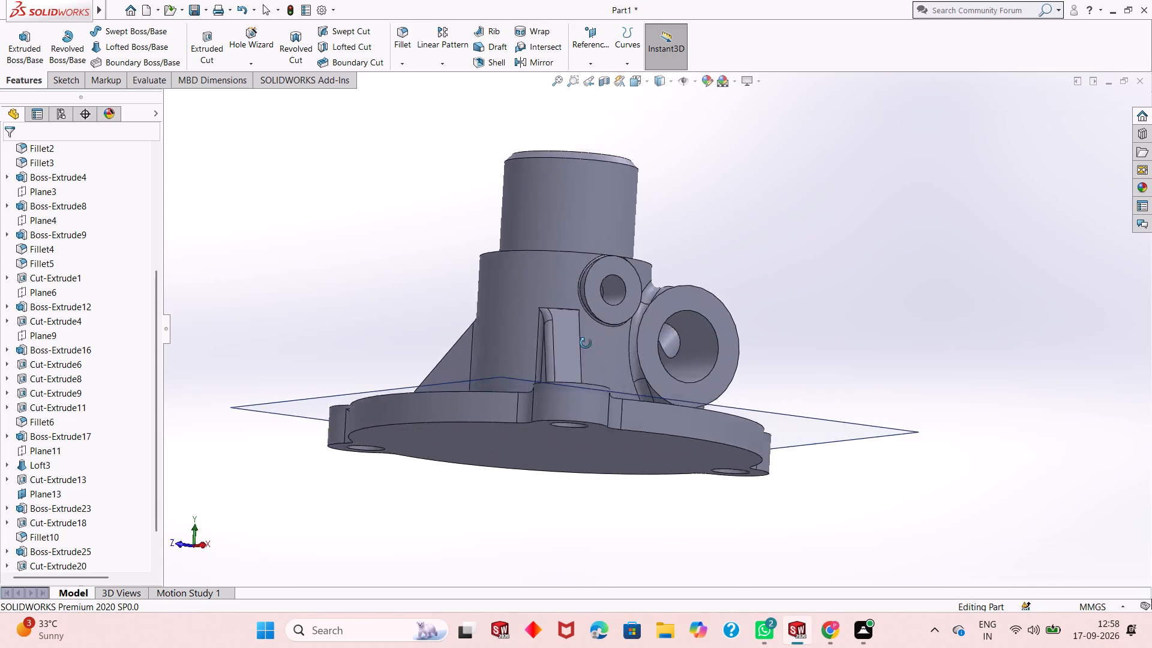
# Examine the housing from several angles around the second gusset, the small side boss and the large bored boss.
pyautogui.moveTo(586, 343); pyautogui.dragTo(509, 353, button='middle')
pyautogui.moveTo(501, 353); pyautogui.dragTo(479, 360, button='middle')
pyautogui.moveTo(475, 362); pyautogui.dragTo(410, 437, button='middle')
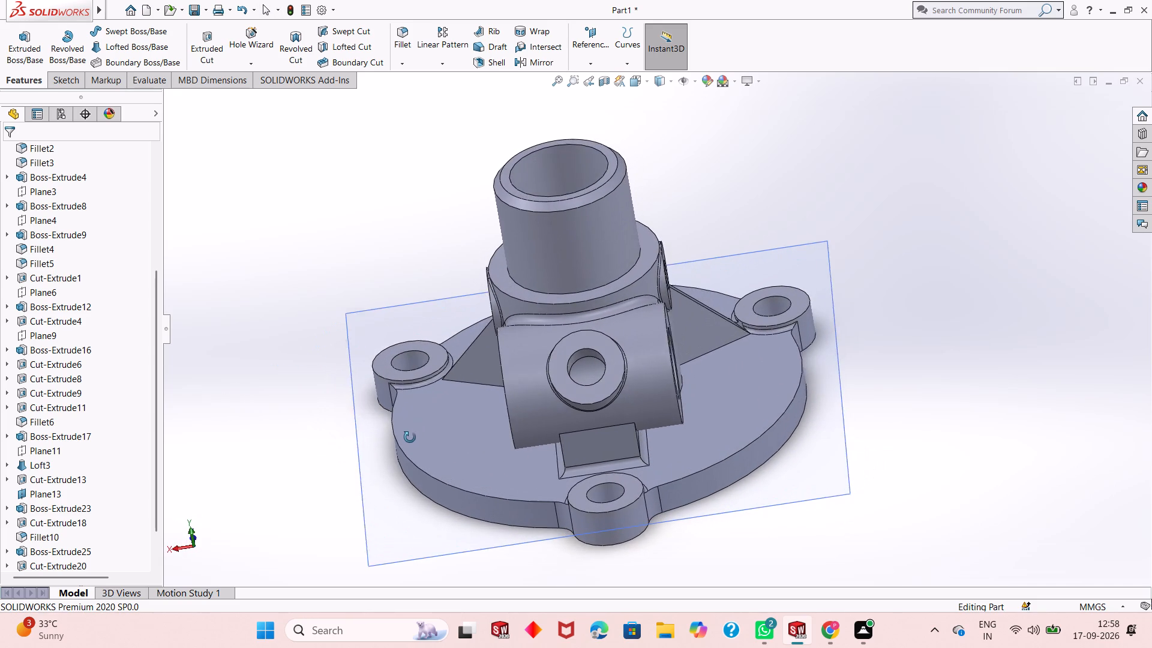
pyautogui.moveTo(410, 437); pyautogui.dragTo(409, 439, button='middle')
pyautogui.moveTo(409, 439); pyautogui.dragTo(382, 470, button='middle')
pyautogui.moveTo(499, 371); pyautogui.dragTo(551, 346, button='middle')
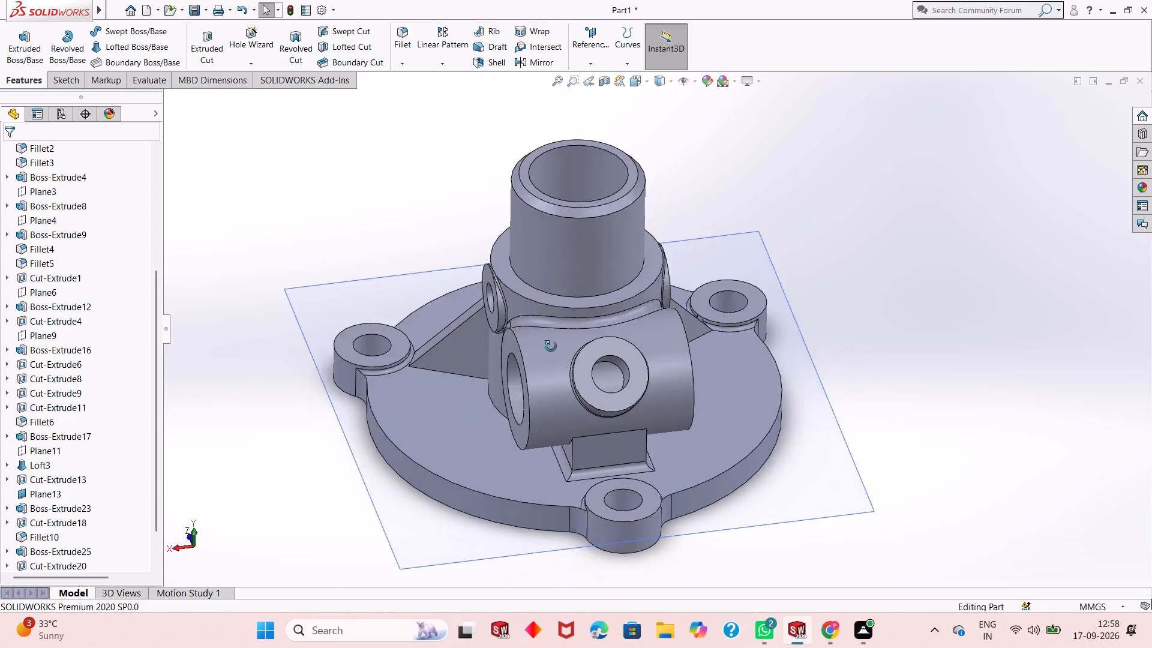
pyautogui.moveTo(551, 346); pyautogui.dragTo(619, 304, button='middle')
pyautogui.scroll(1, 620, 303)
pyautogui.scroll(-3, 620, 302)
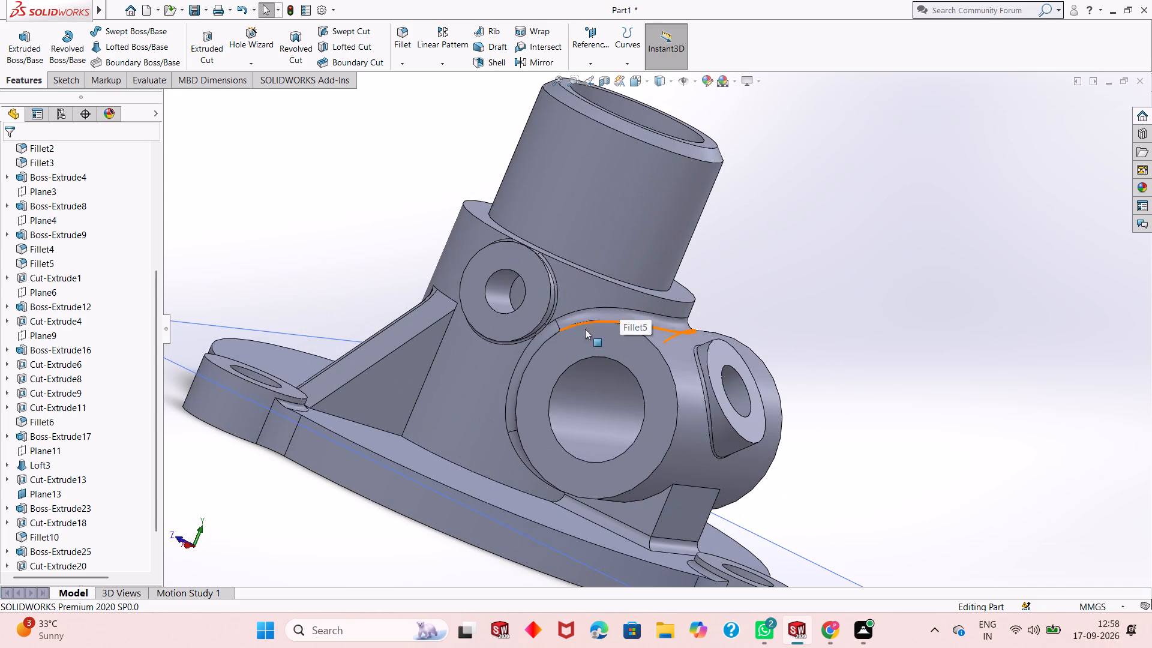
pyautogui.scroll(4, 544, 347)
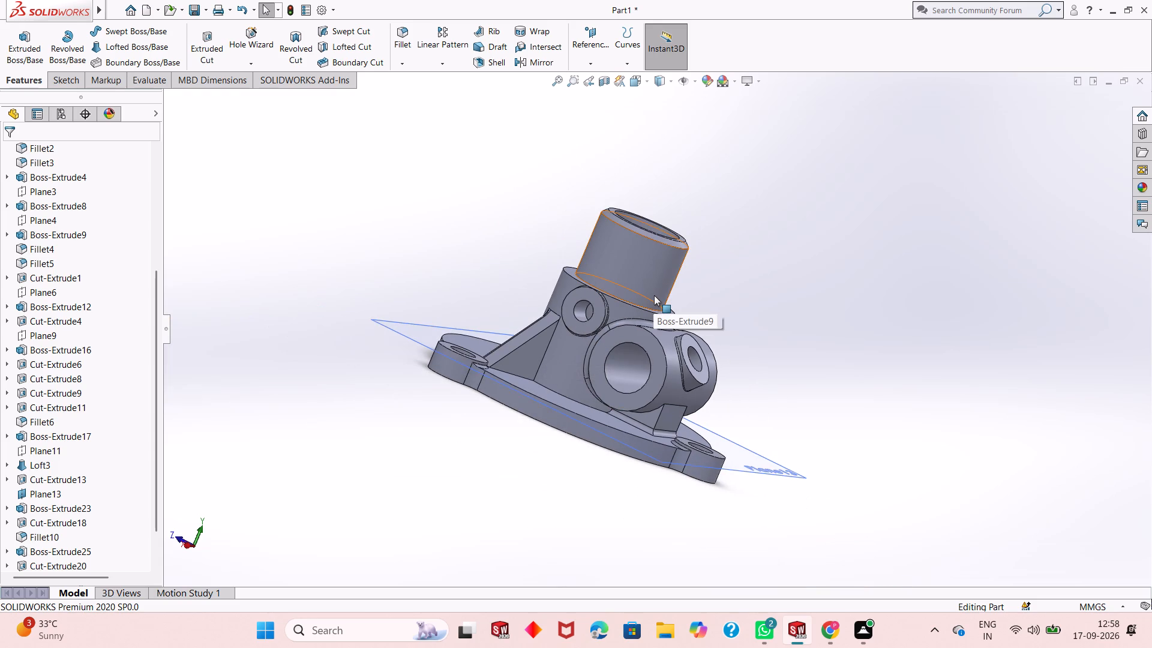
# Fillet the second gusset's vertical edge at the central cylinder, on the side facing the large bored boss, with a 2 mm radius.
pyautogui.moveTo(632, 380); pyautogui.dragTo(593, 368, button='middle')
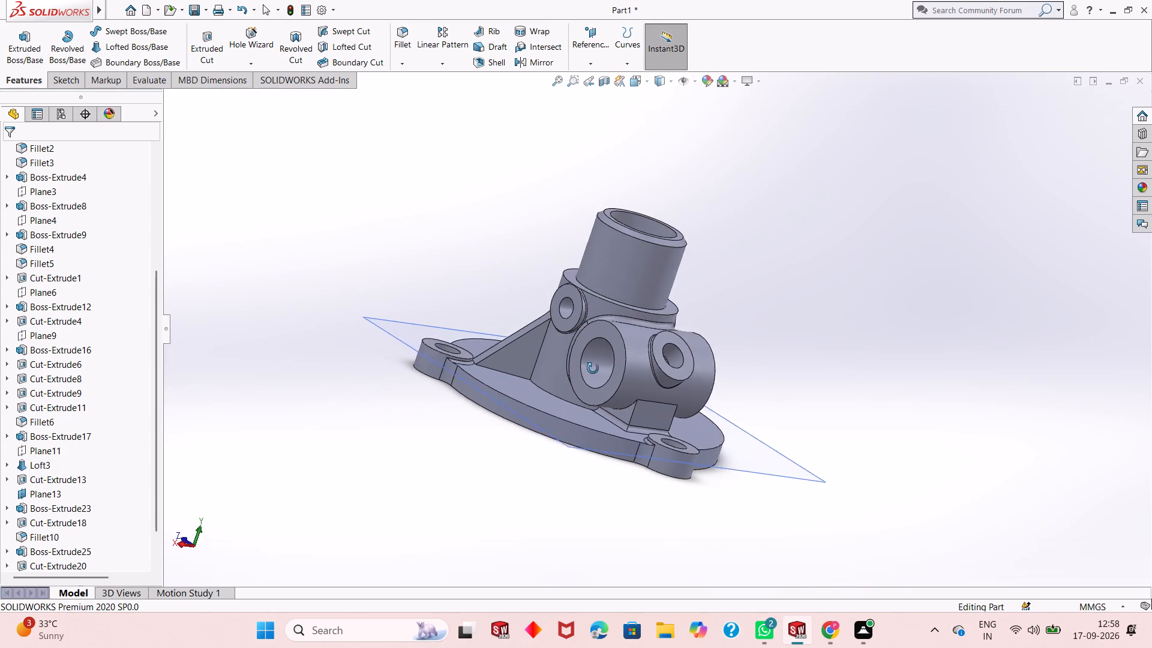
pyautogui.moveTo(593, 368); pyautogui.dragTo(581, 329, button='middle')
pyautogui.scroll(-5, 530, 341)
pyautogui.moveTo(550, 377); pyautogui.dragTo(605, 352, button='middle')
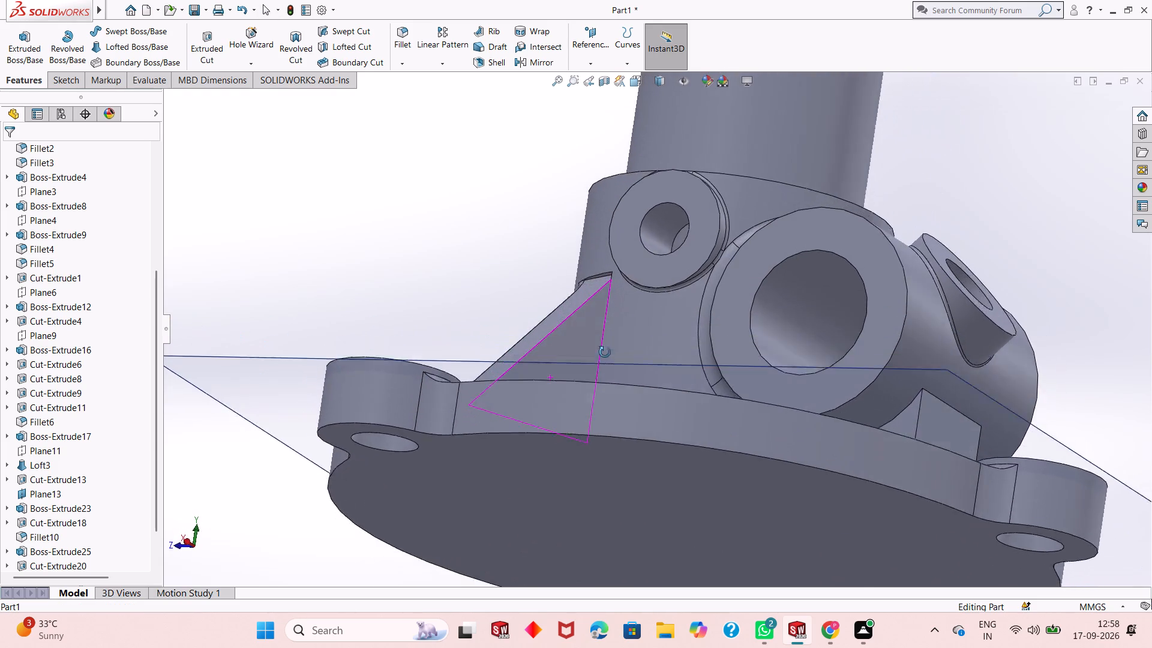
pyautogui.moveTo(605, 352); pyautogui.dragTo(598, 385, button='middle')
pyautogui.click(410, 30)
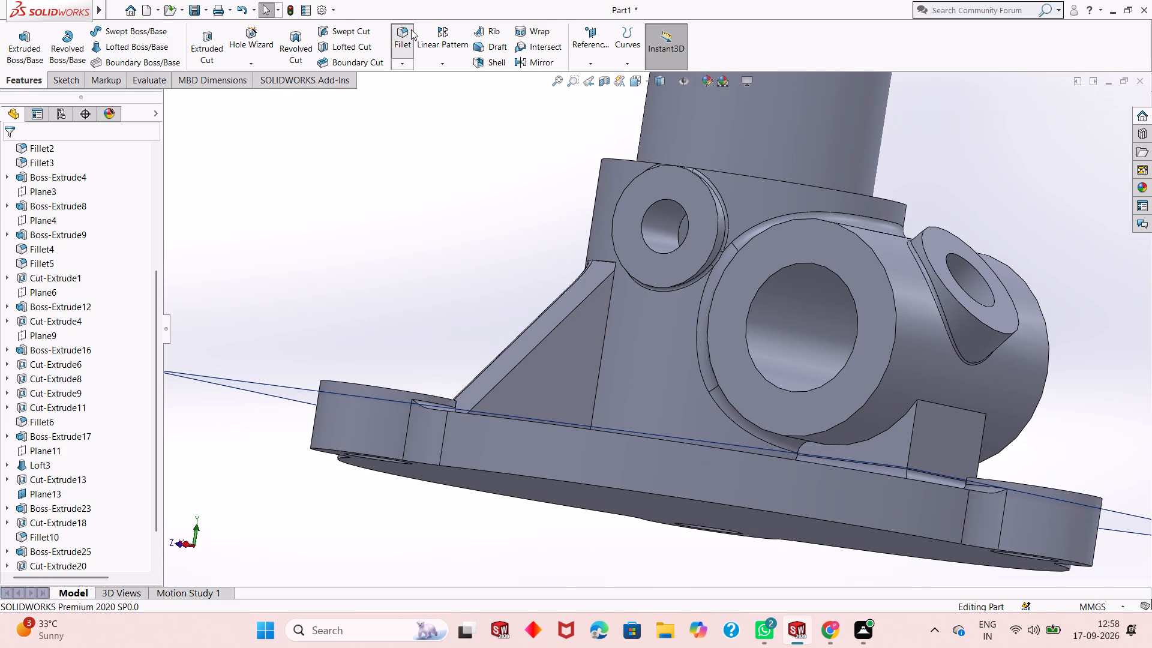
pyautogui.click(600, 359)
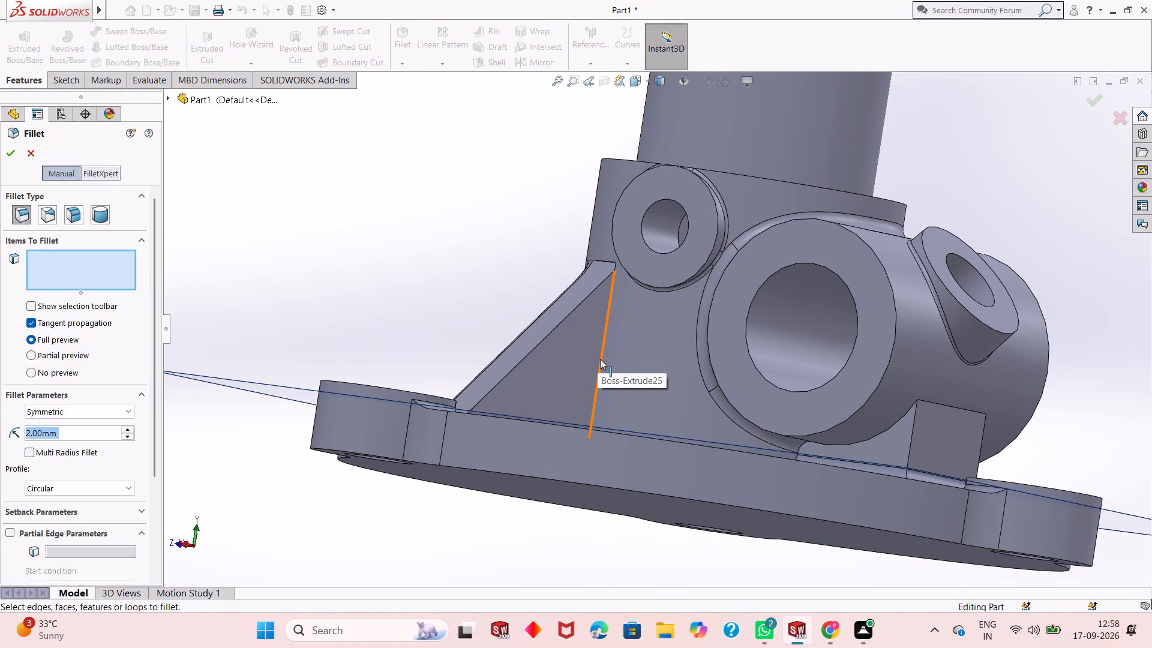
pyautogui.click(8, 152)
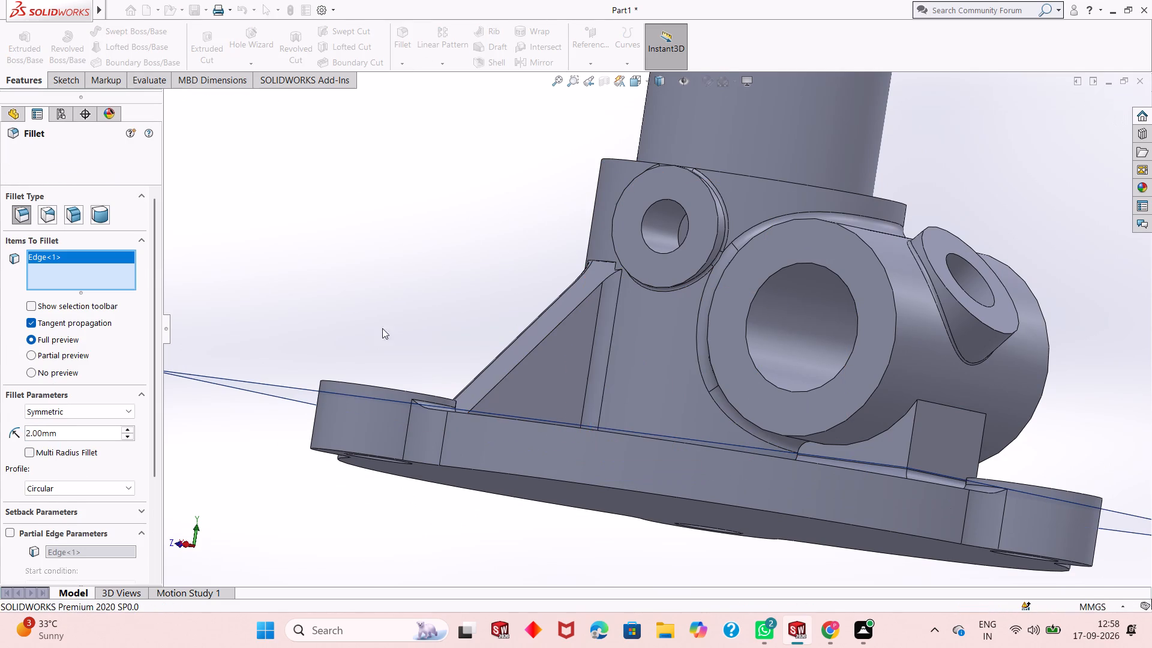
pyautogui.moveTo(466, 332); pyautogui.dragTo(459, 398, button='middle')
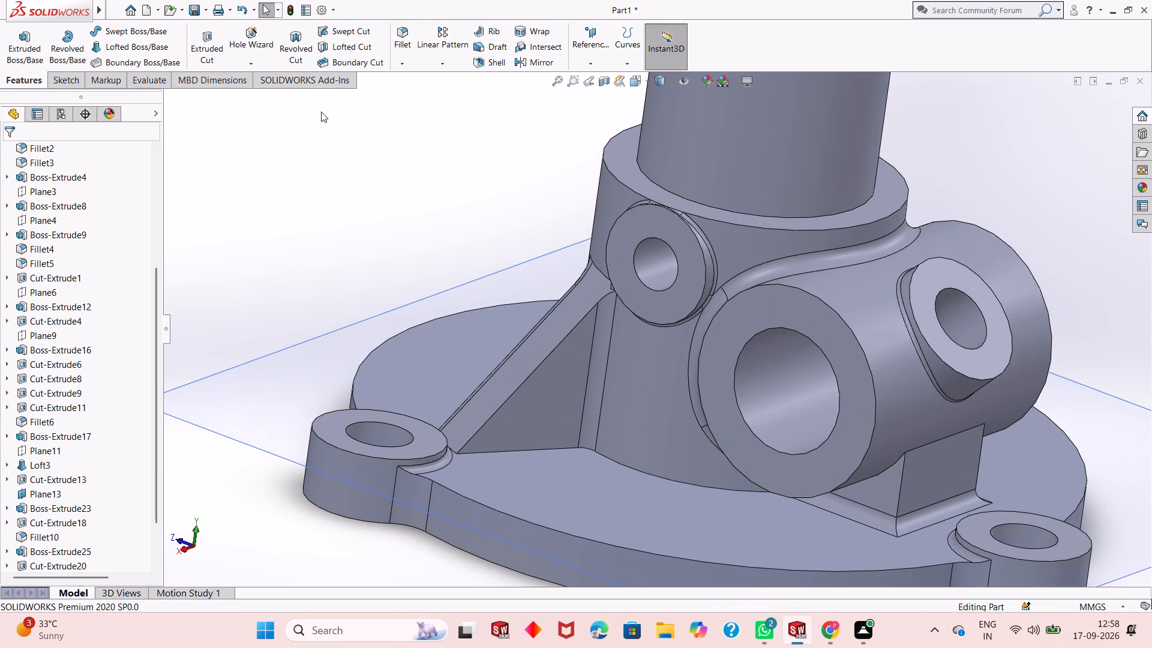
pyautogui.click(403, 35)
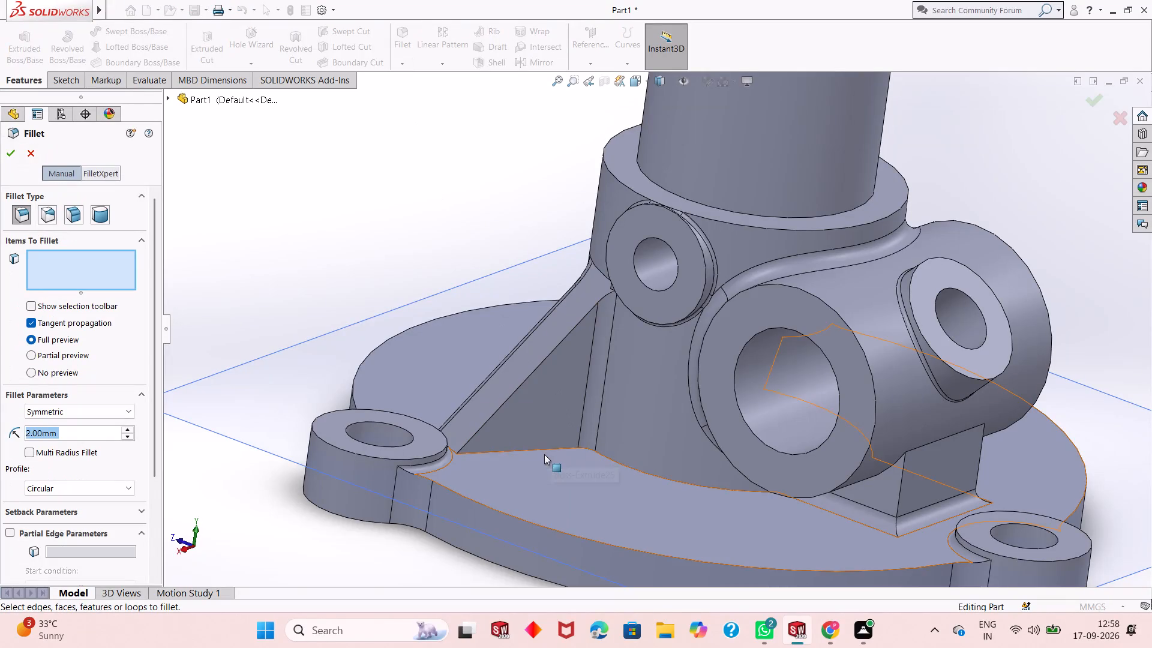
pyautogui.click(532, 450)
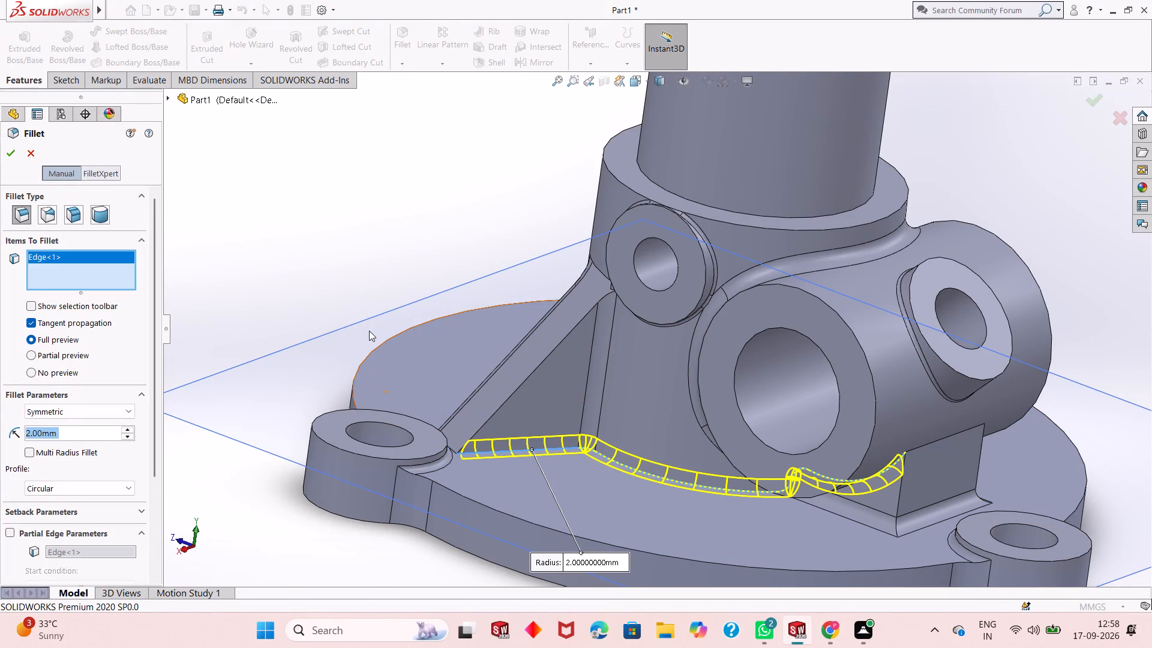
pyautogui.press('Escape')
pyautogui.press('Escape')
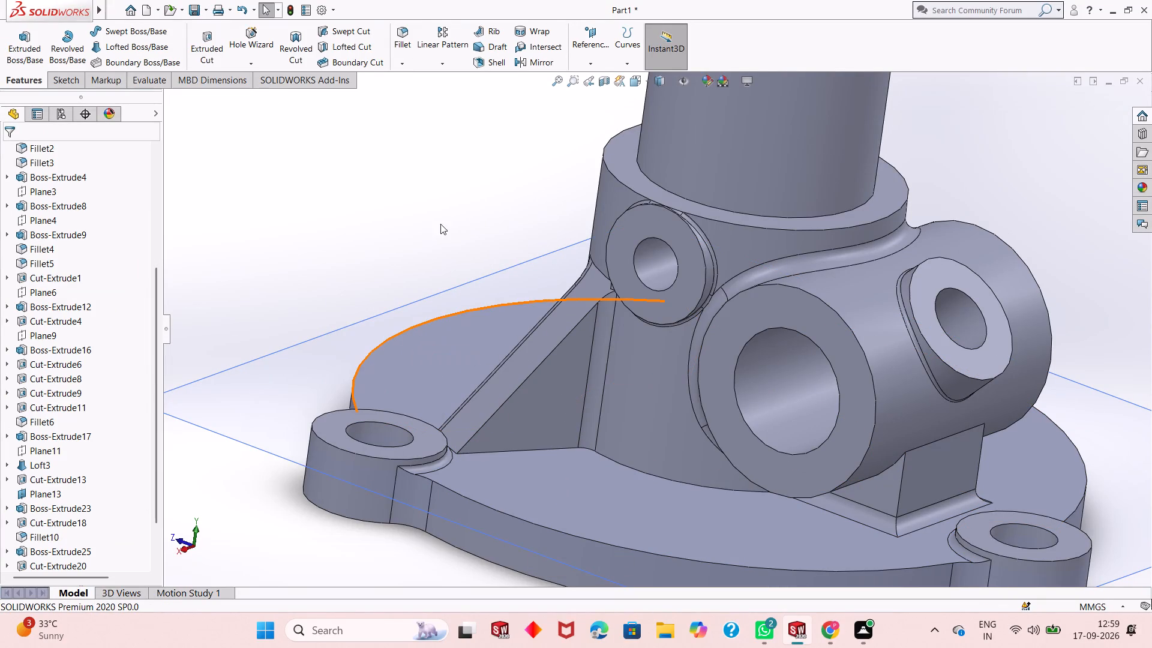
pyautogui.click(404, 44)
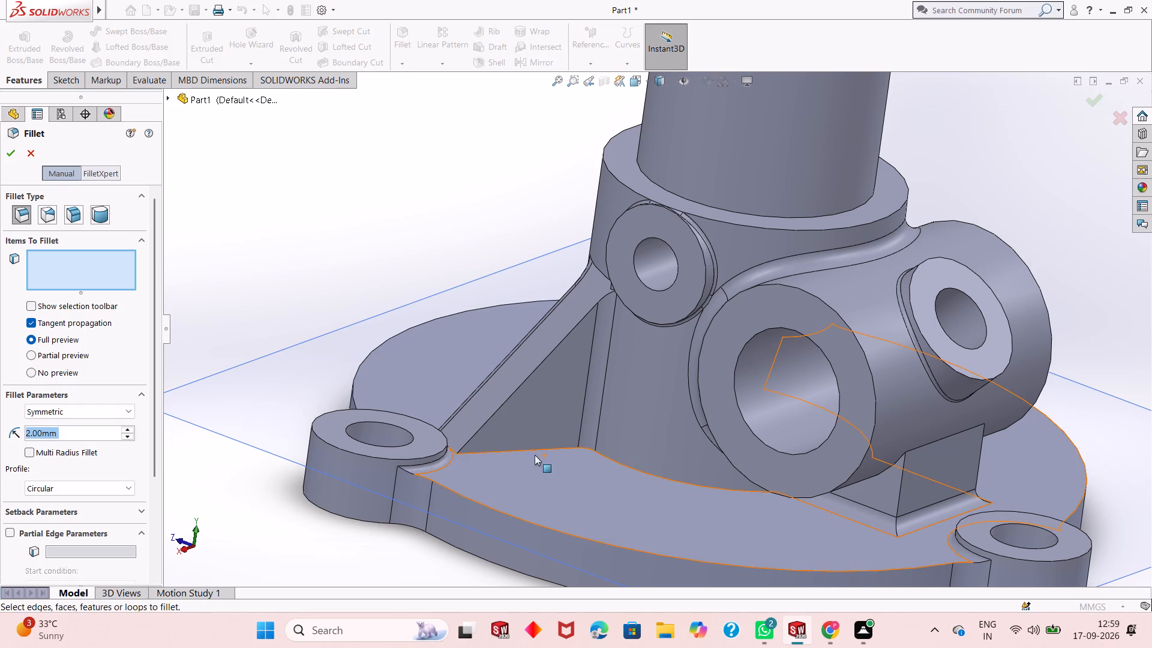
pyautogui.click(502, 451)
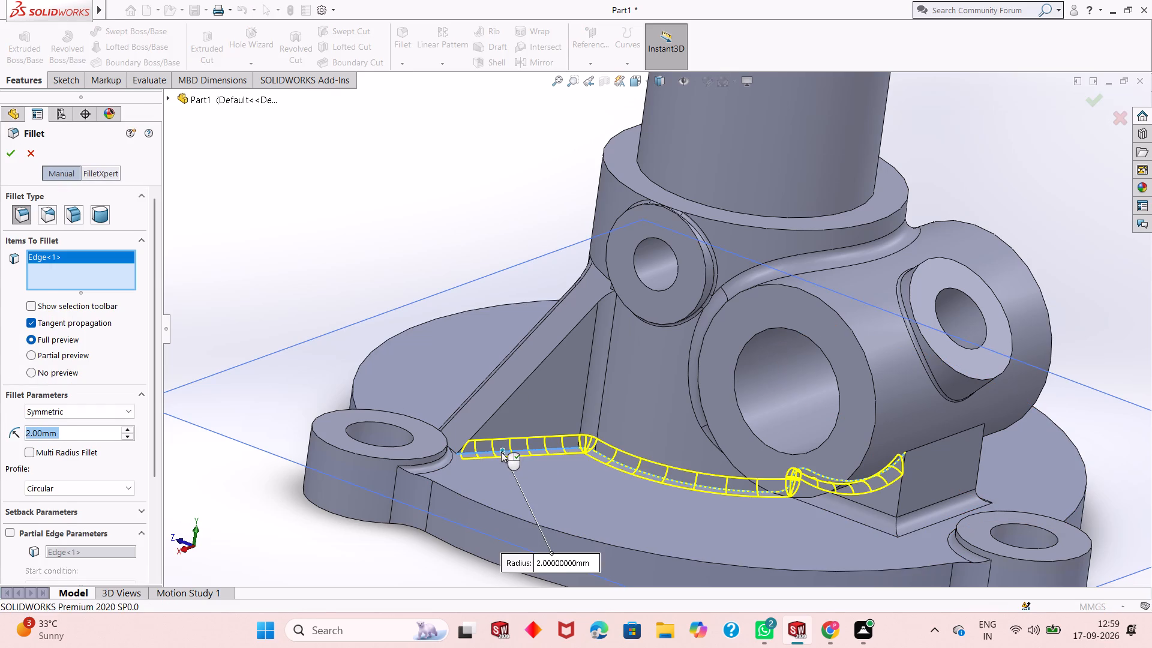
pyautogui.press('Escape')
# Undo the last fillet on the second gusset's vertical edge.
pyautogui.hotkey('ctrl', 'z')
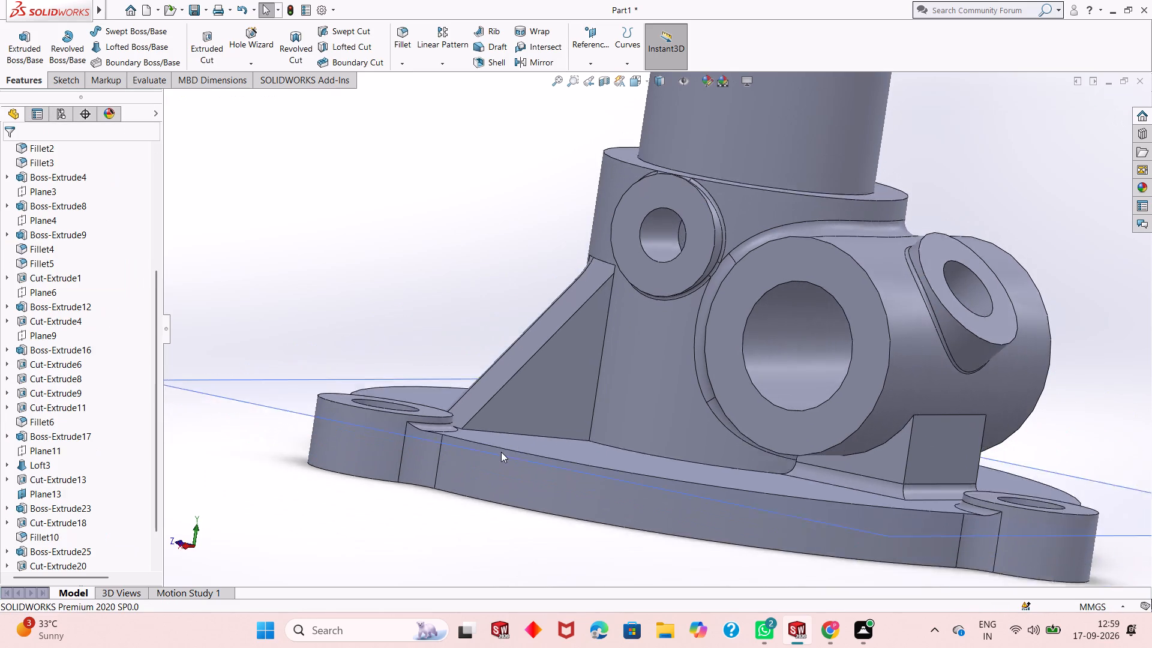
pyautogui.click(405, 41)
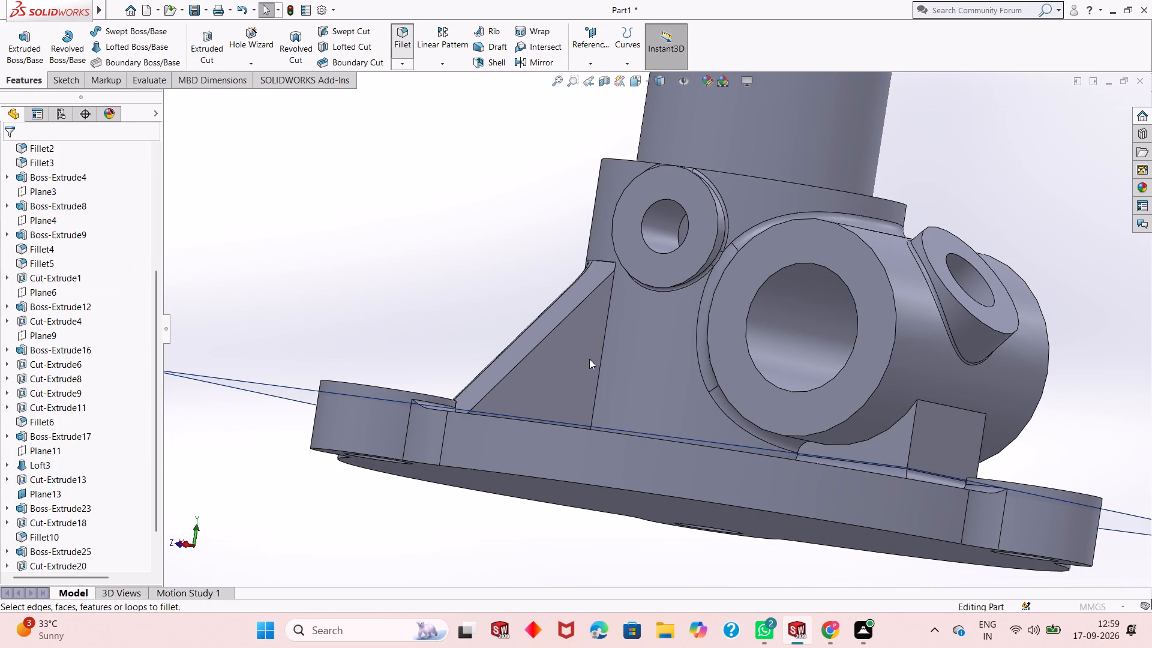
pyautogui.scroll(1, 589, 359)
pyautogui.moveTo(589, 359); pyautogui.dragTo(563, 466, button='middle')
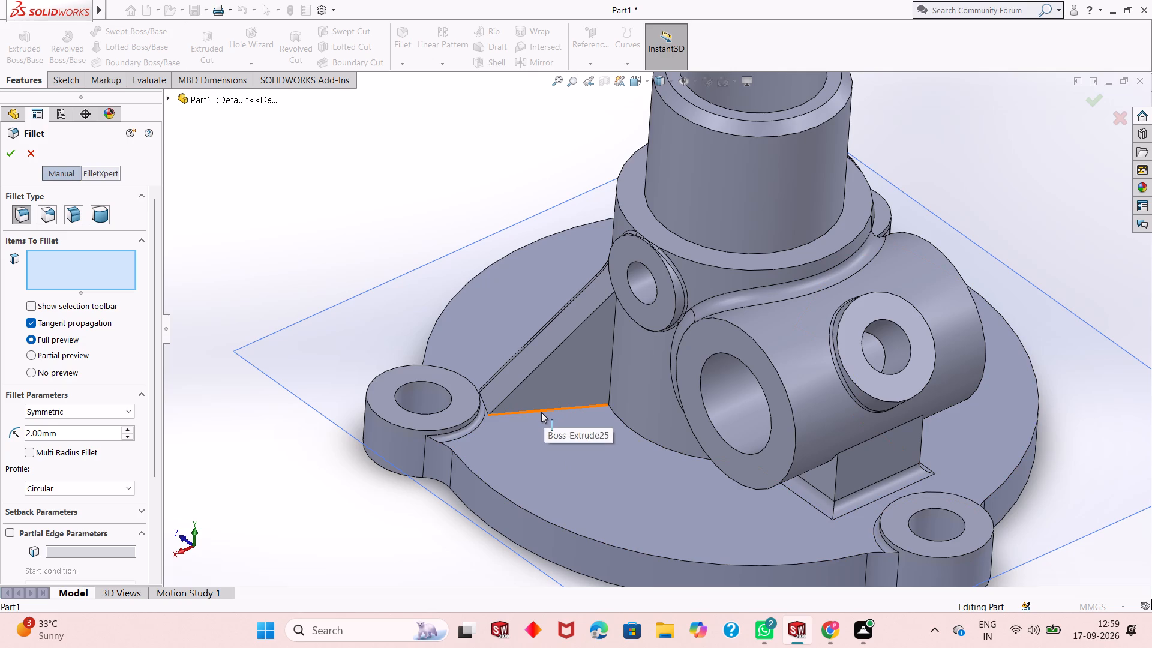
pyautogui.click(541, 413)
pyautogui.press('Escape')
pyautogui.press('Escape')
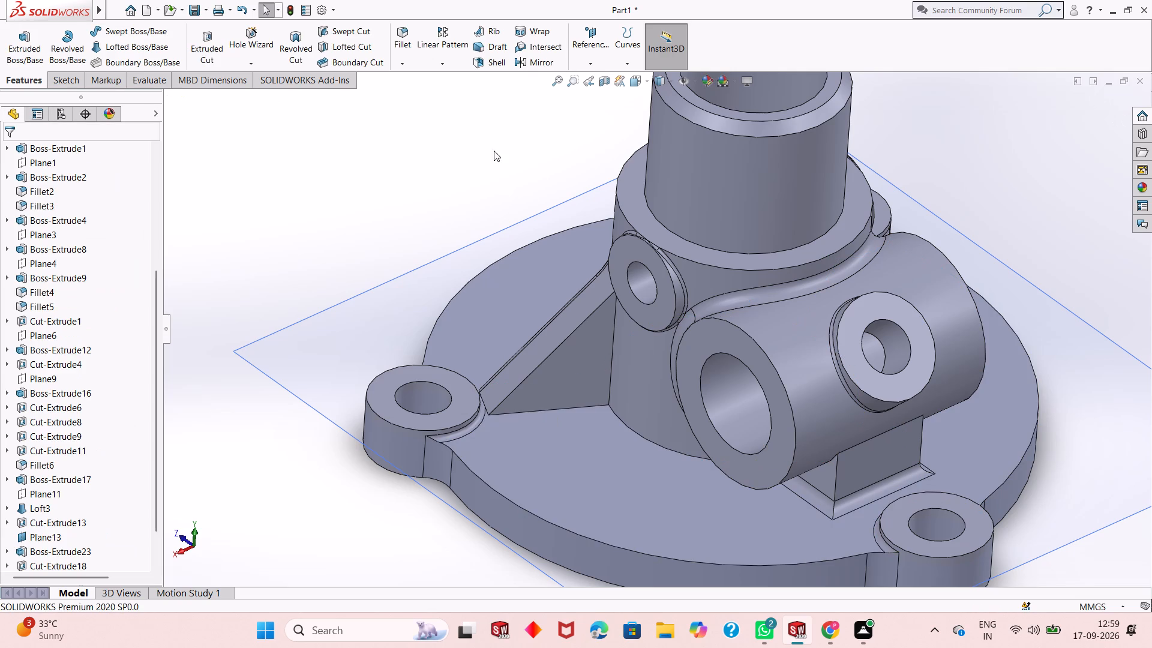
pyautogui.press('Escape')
# Fillet the second gusset's bottom edge on the flange, on the side facing the large bored boss, with a 2 mm radius.
pyautogui.click(396, 41)
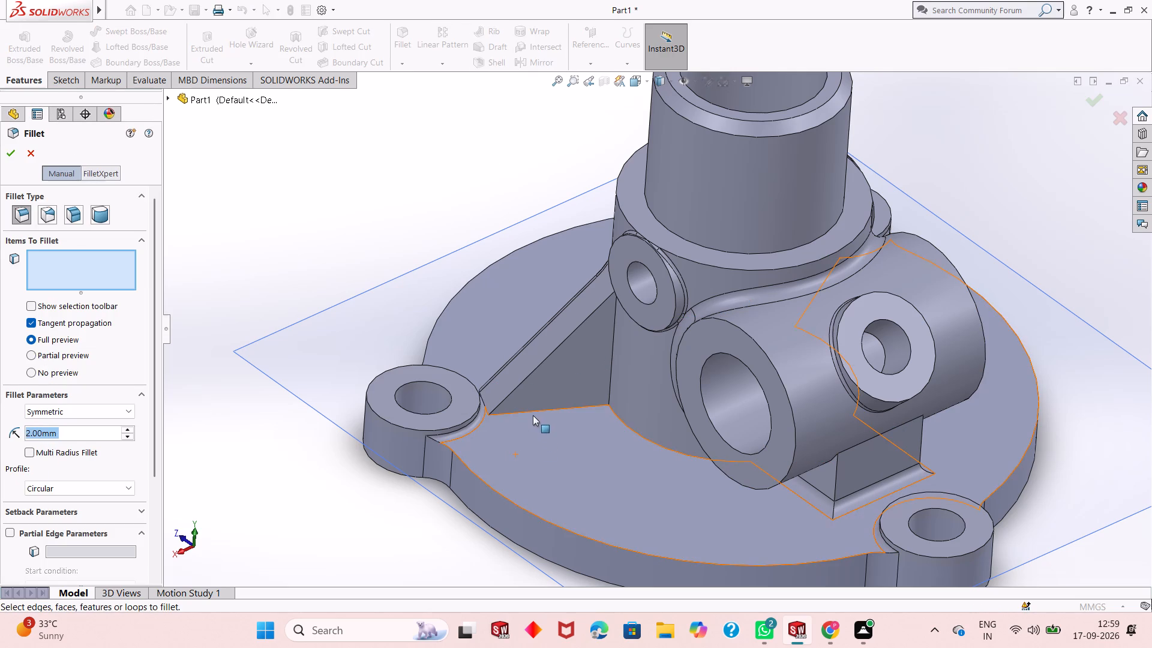
pyautogui.click(518, 415)
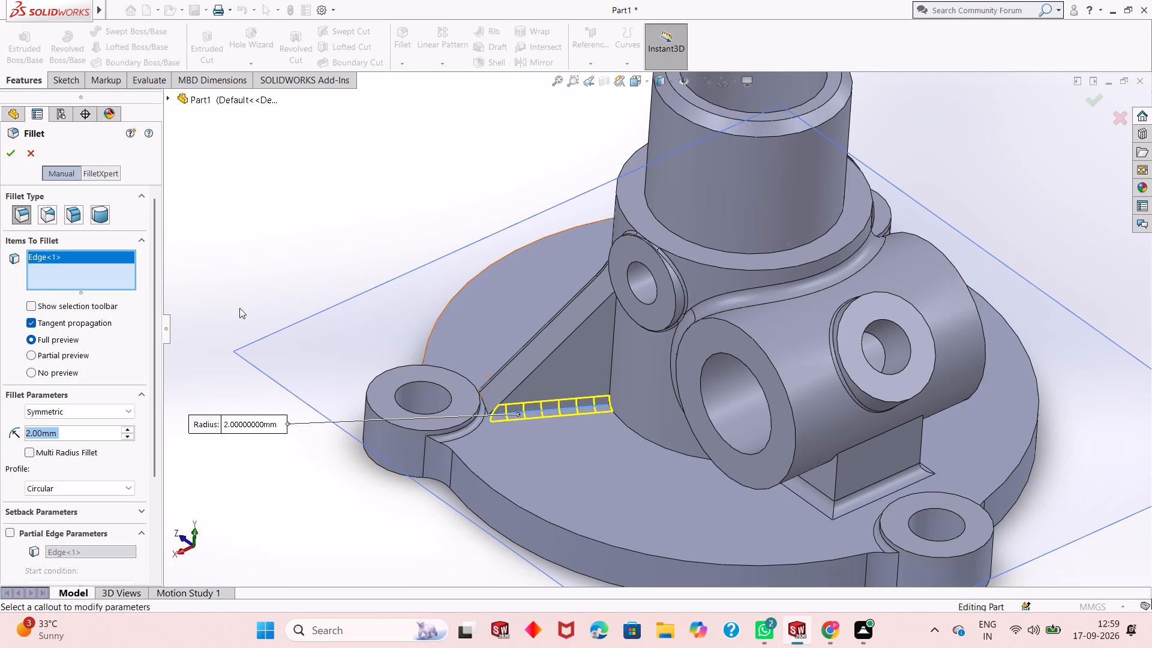
pyautogui.click(11, 151)
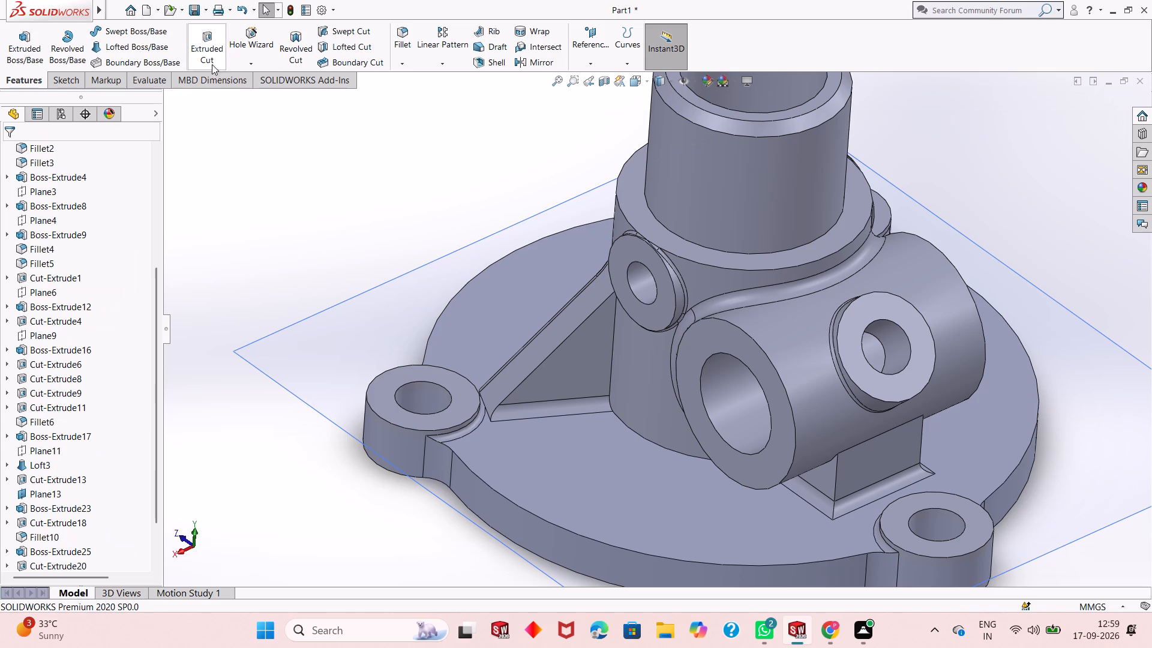
# Fillet the gusset's vertical edge at the central cylinder with a 2 mm radius, using tangent propagation along the cylinder's base.
pyautogui.click(403, 37)
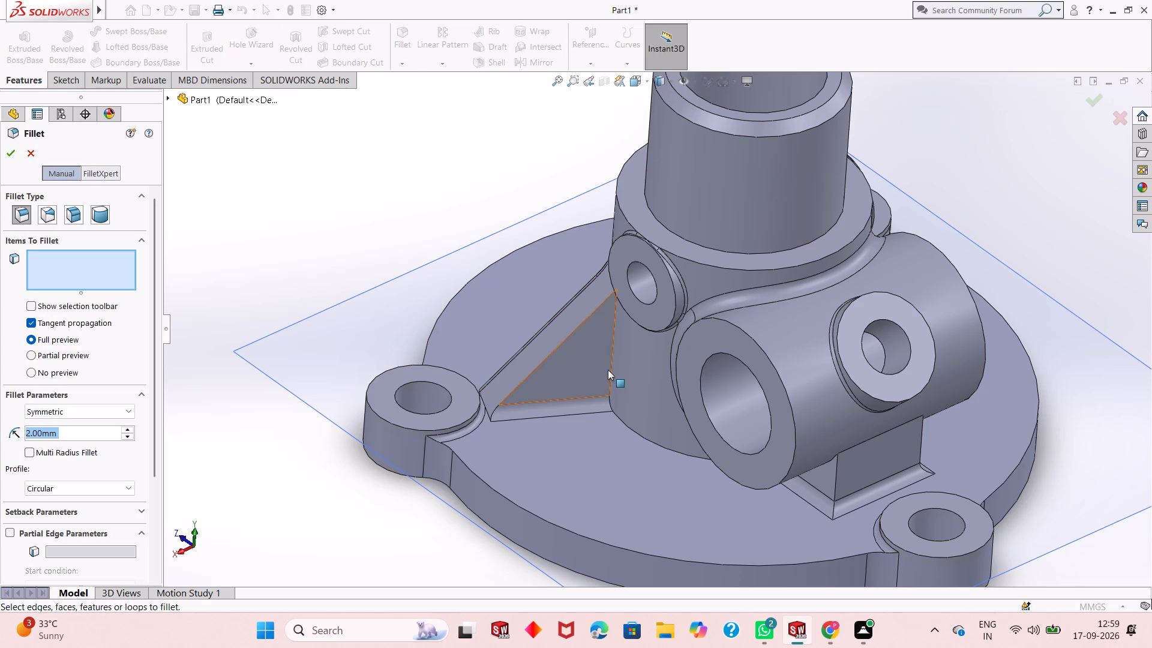
pyautogui.click(611, 367)
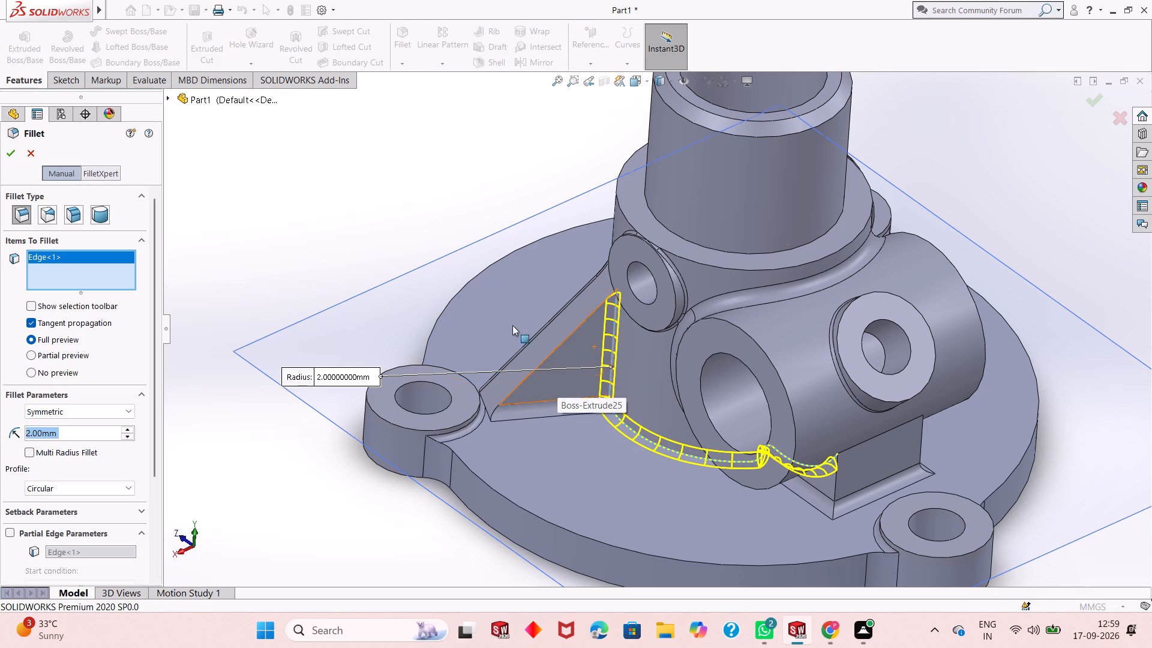
pyautogui.click(11, 158)
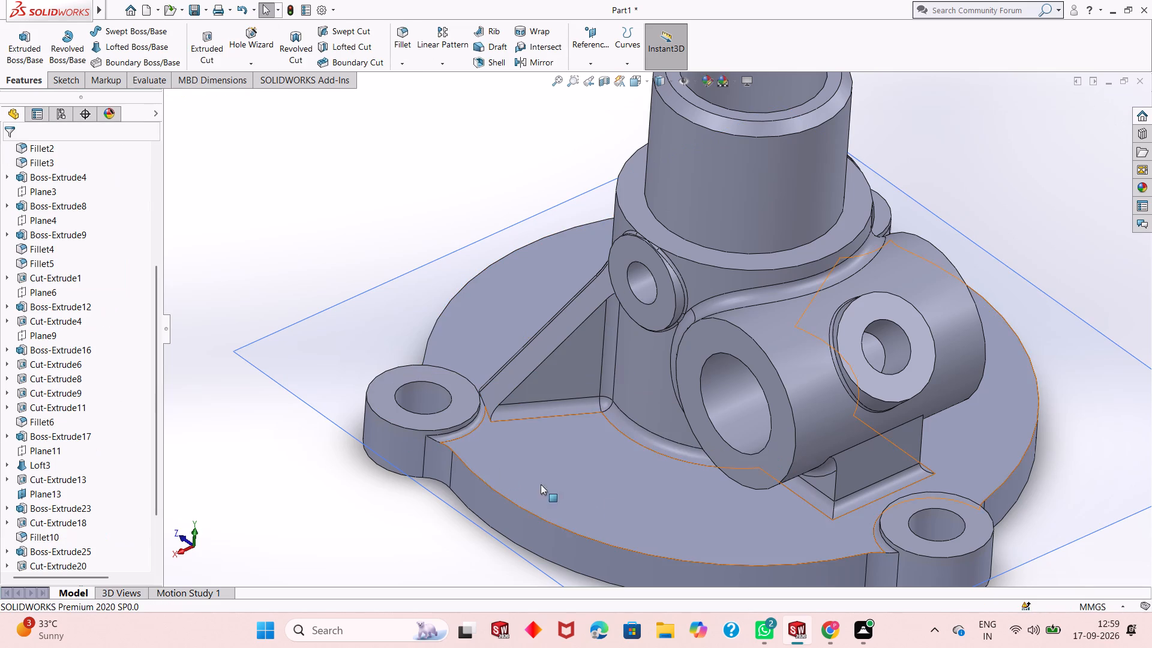
# Hide the reference plane Plane13.
pyautogui.moveTo(613, 502); pyautogui.dragTo(626, 466, button='middle')
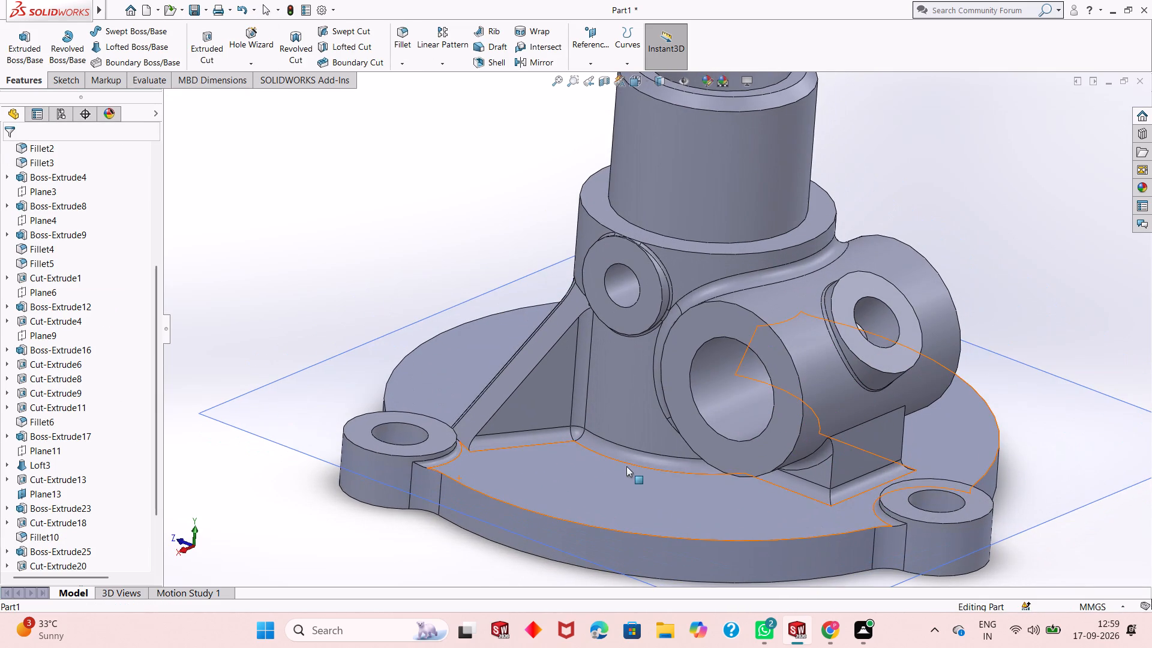
pyautogui.moveTo(628, 467); pyautogui.dragTo(634, 475, button='middle')
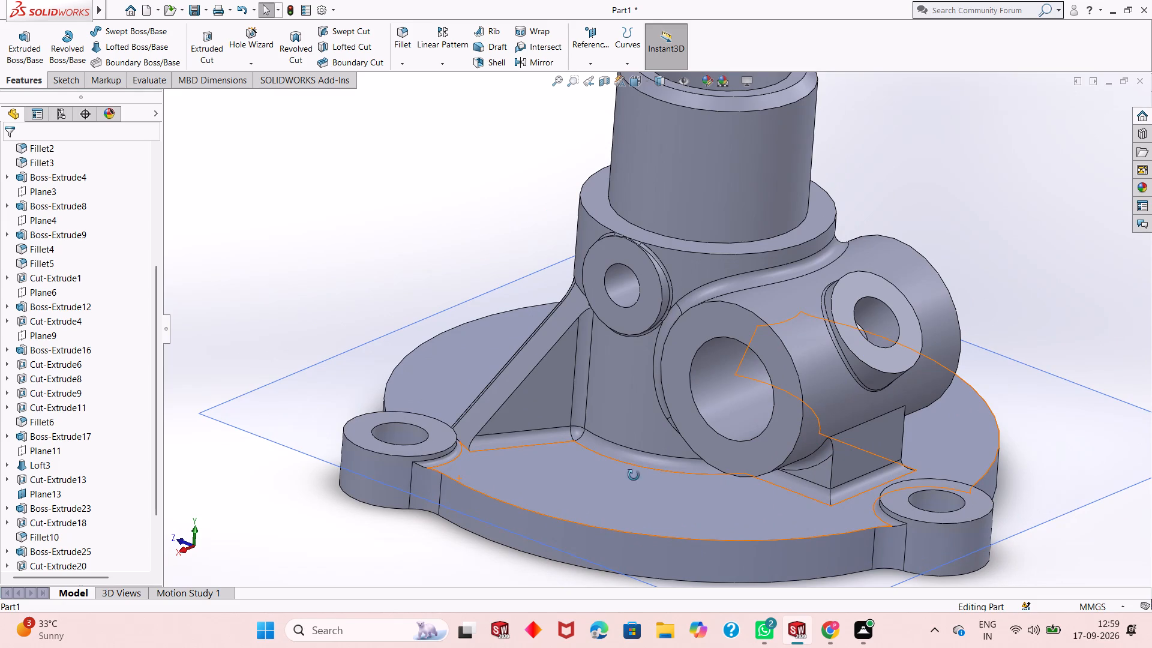
pyautogui.moveTo(634, 475); pyautogui.dragTo(640, 500, button='middle')
pyautogui.click(310, 271)
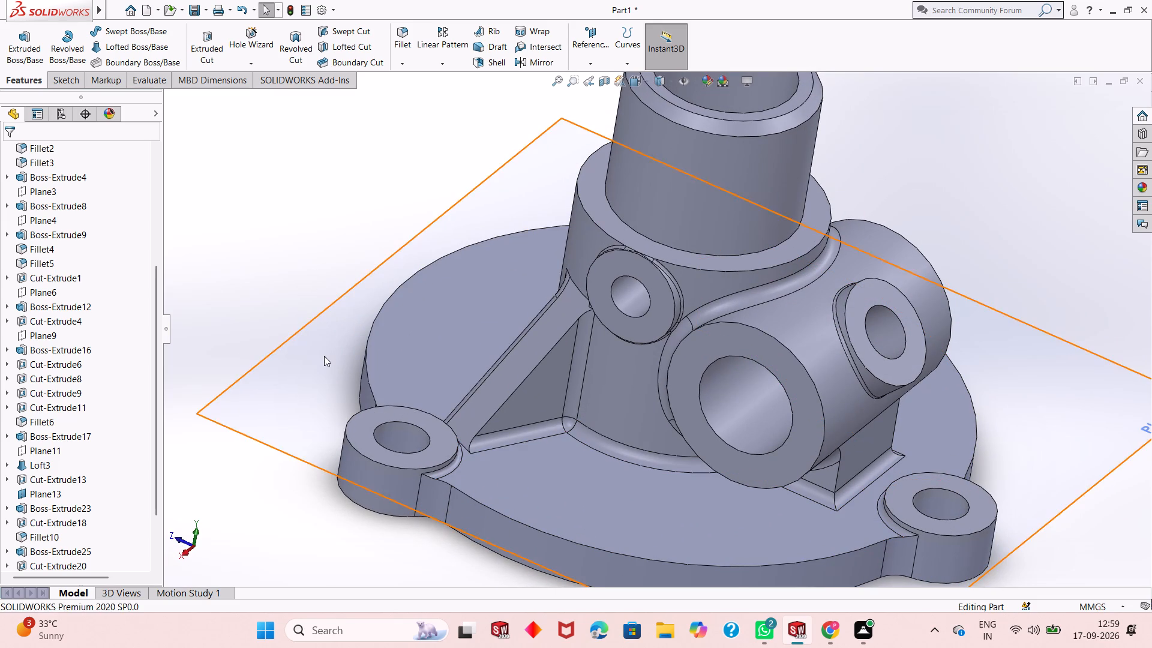
pyautogui.rightClick(324, 356)
pyautogui.tripleClick(313, 250)
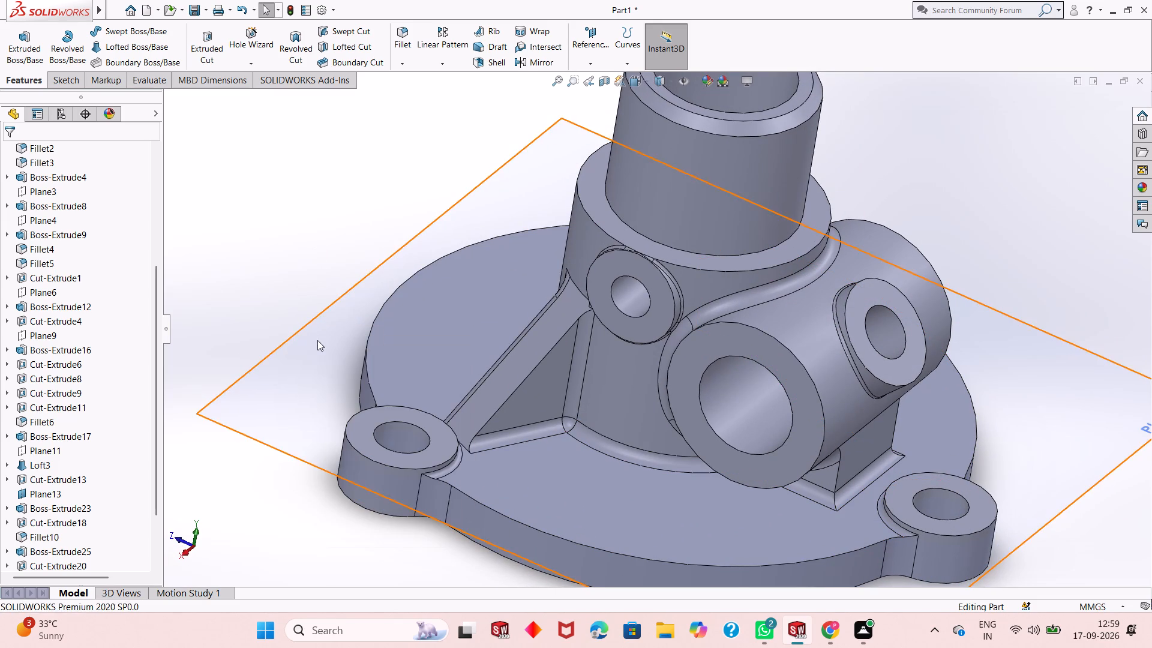
pyautogui.rightClick(317, 341)
pyautogui.click(289, 234)
pyautogui.press('`')
pyautogui.press('Escape')
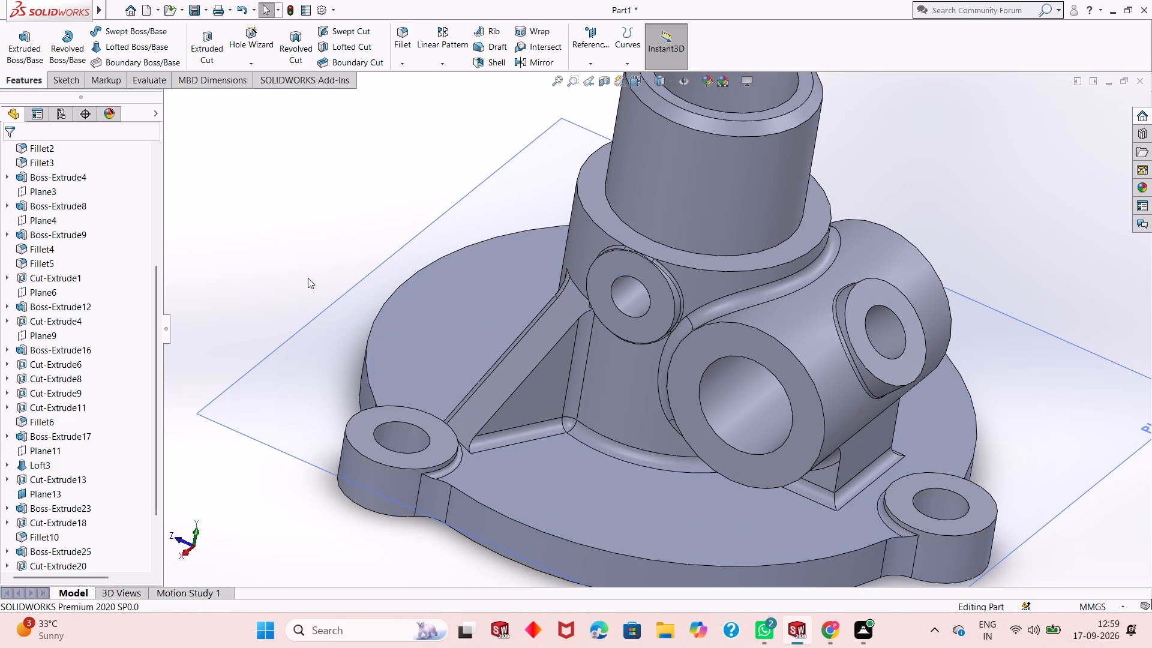
pyautogui.press('Escape')
pyautogui.press('Escape')
pyautogui.press('Escape')
pyautogui.scroll(3, 315, 345)
pyautogui.rightClick(451, 361)
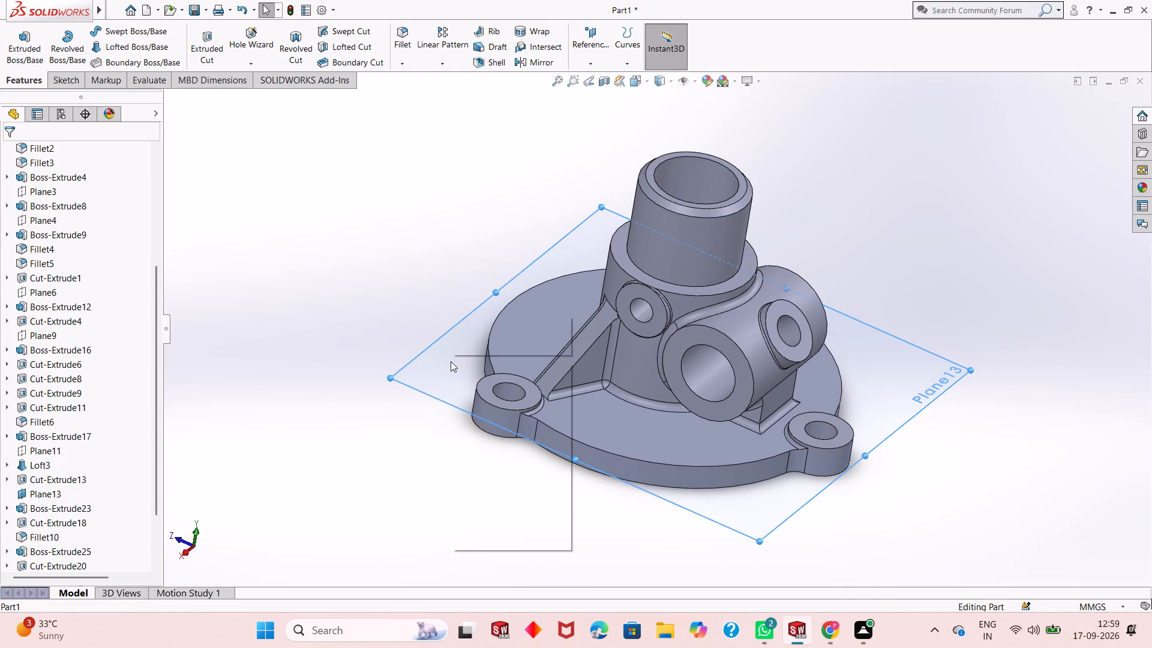
pyautogui.click(503, 347)
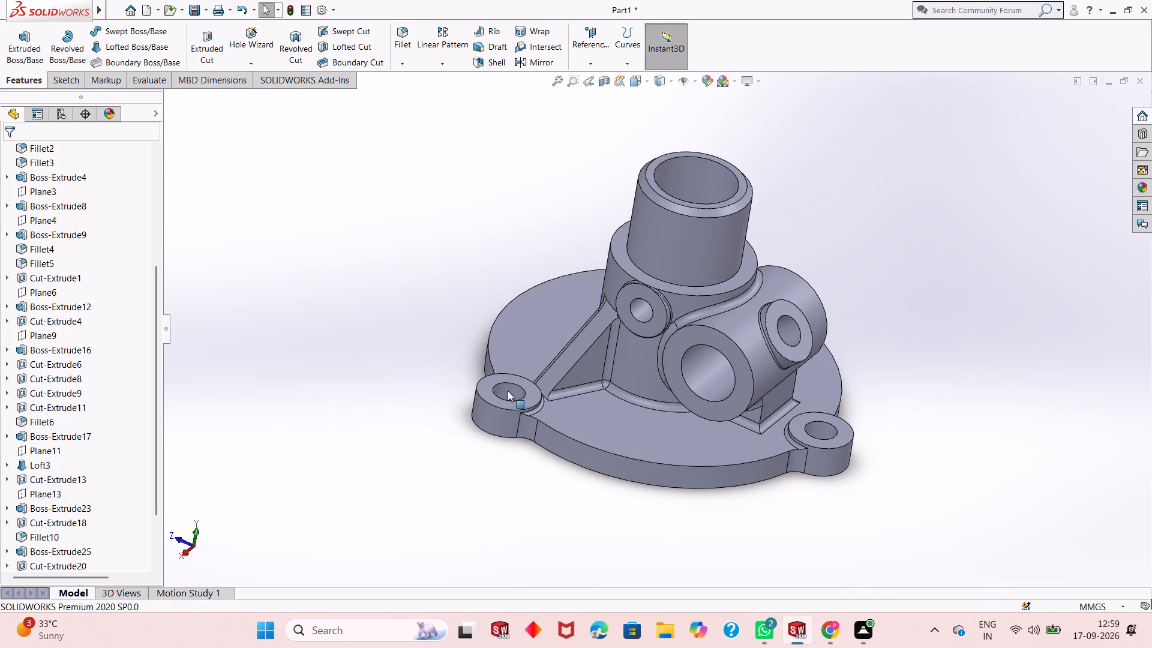
# Examine the housing from all sides, checking the gusset fillets, bored bosses, flange lugs and underside.
pyautogui.moveTo(523, 397); pyautogui.dragTo(487, 416, button='middle')
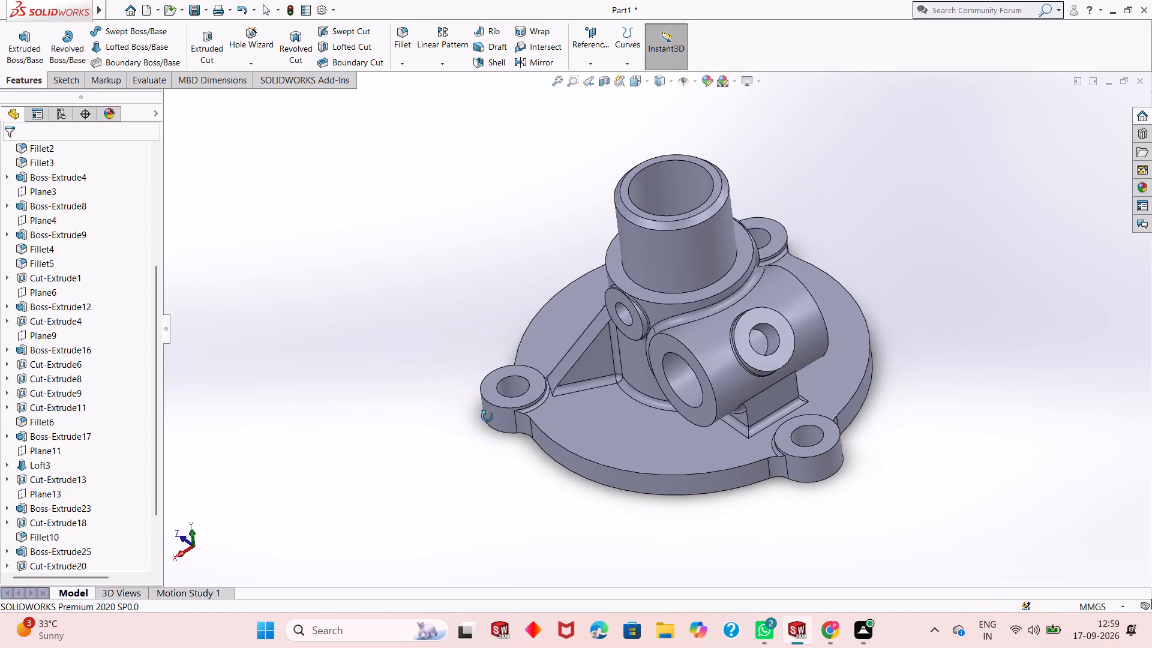
pyautogui.moveTo(487, 416); pyautogui.dragTo(469, 415, button='middle')
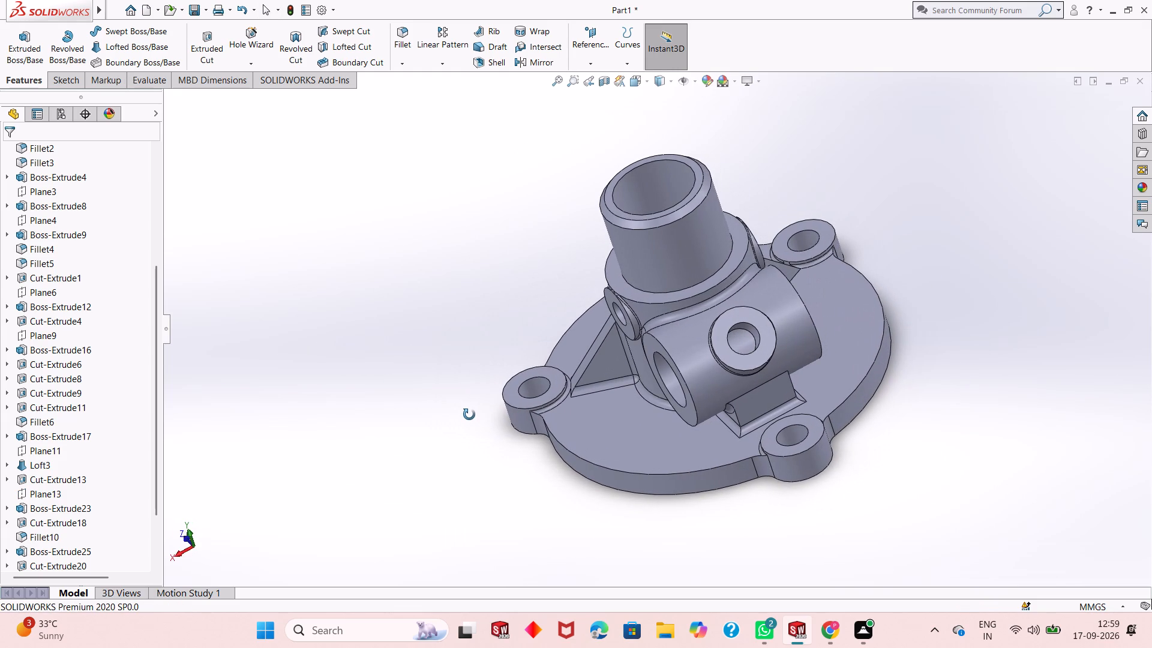
pyautogui.moveTo(469, 415); pyautogui.dragTo(475, 505, button='middle')
pyautogui.scroll(1, 497, 453)
pyautogui.scroll(-3, 557, 327)
pyautogui.scroll(-5, 652, 357)
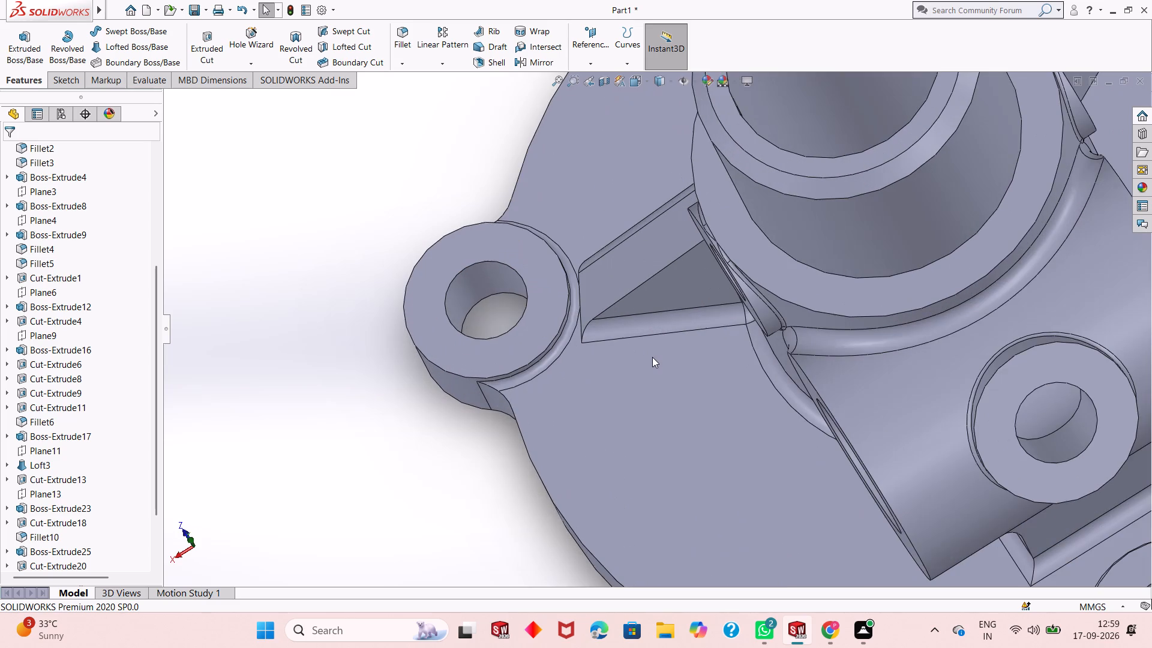
pyautogui.scroll(-3, 534, 211)
pyautogui.scroll(5, 592, 336)
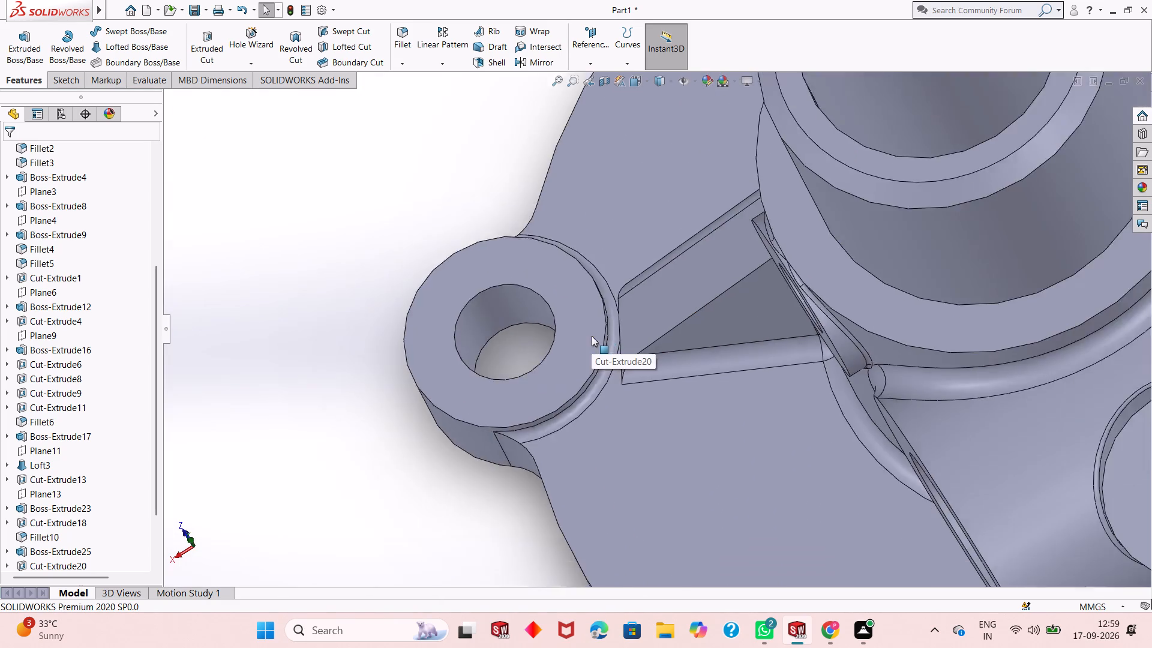
pyautogui.scroll(7, 592, 336)
pyautogui.scroll(-2, 817, 366)
pyautogui.moveTo(718, 406); pyautogui.dragTo(734, 335, button='middle')
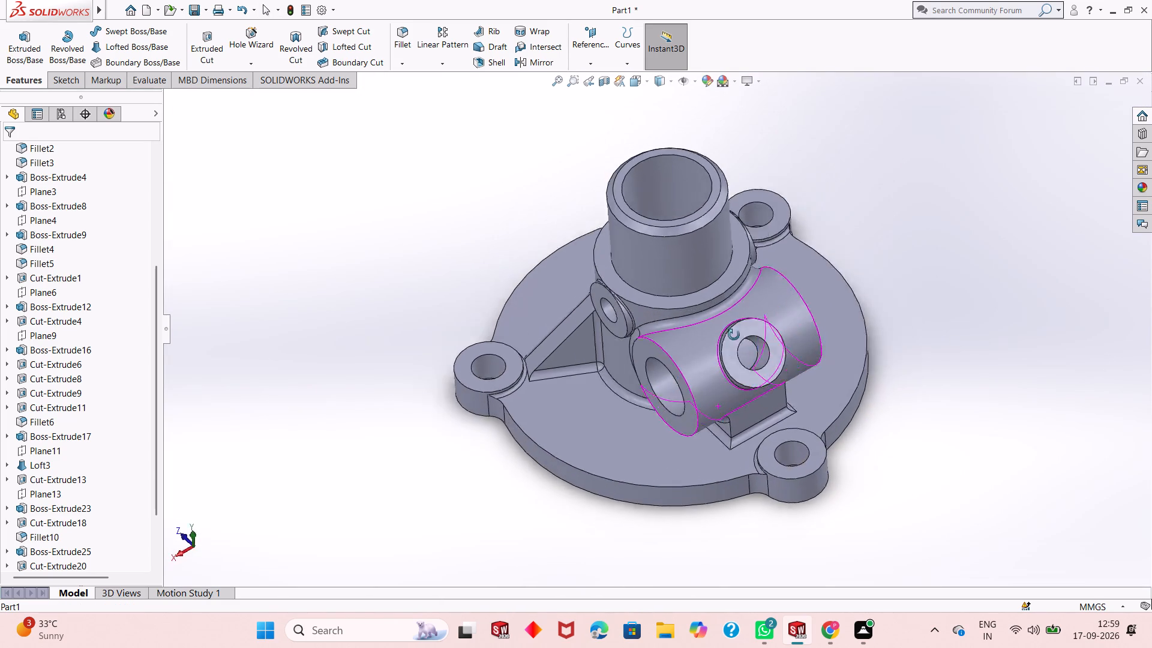
pyautogui.moveTo(734, 335); pyautogui.dragTo(755, 250, button='middle')
pyautogui.scroll(-2, 667, 358)
pyautogui.moveTo(631, 377); pyautogui.dragTo(656, 428, button='middle')
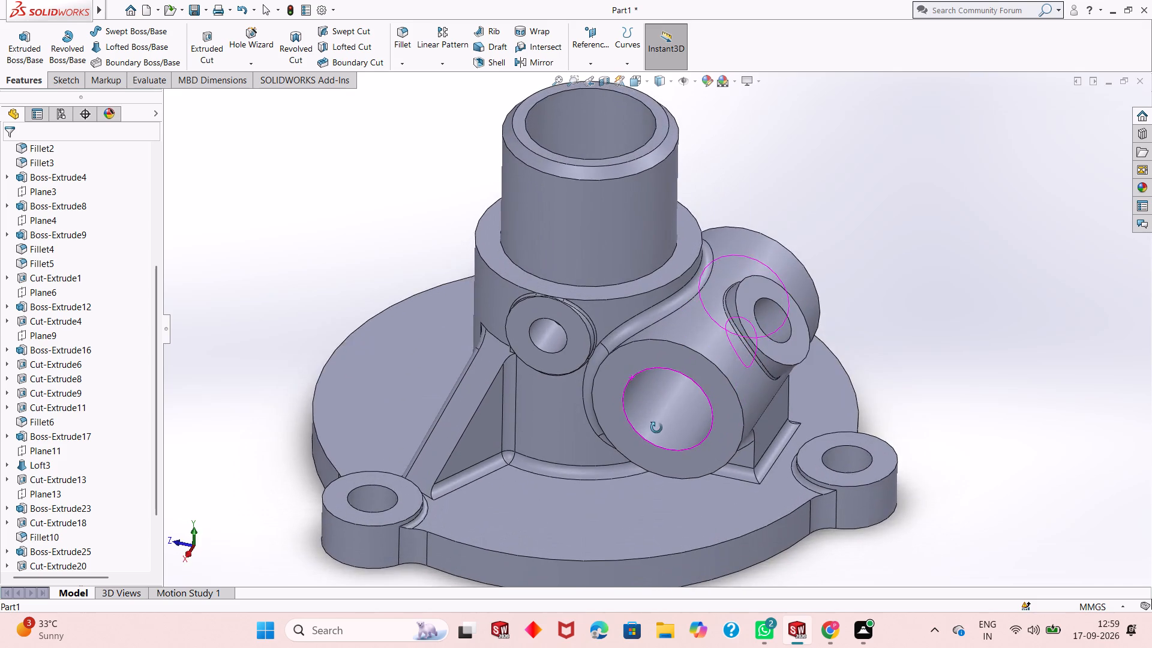
pyautogui.moveTo(656, 428); pyautogui.dragTo(683, 362, button='middle')
pyautogui.moveTo(613, 383); pyautogui.dragTo(638, 326, button='middle')
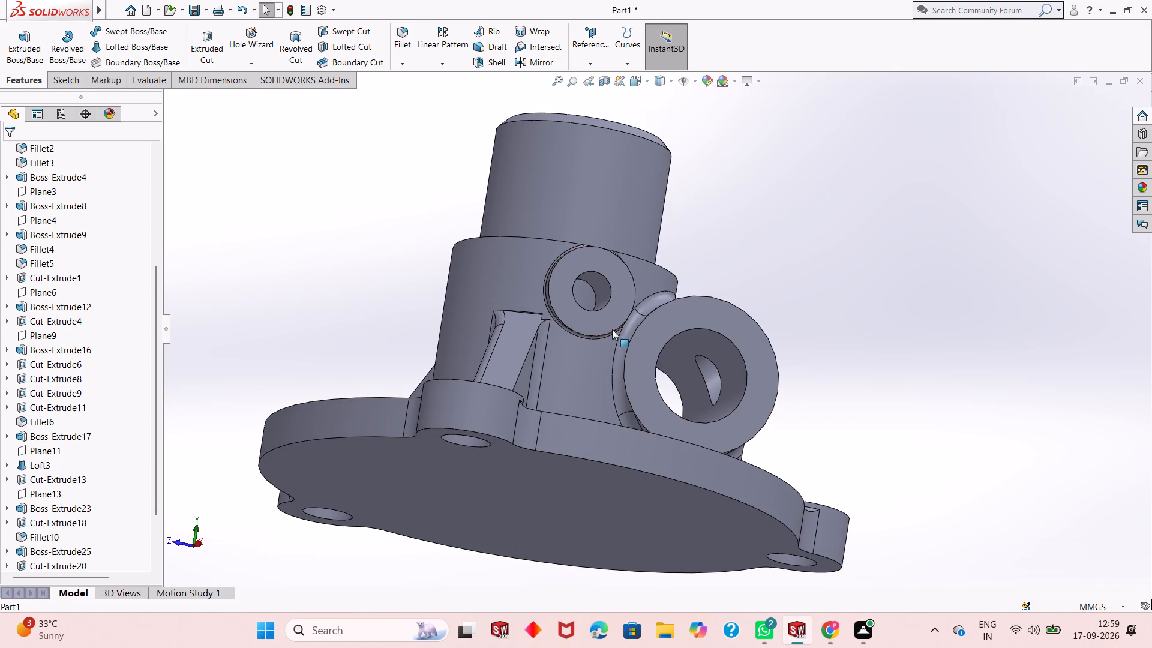
pyautogui.moveTo(607, 331); pyautogui.dragTo(589, 339, button='middle')
pyautogui.scroll(1, 589, 339)
pyautogui.moveTo(588, 340); pyautogui.dragTo(546, 371, button='middle')
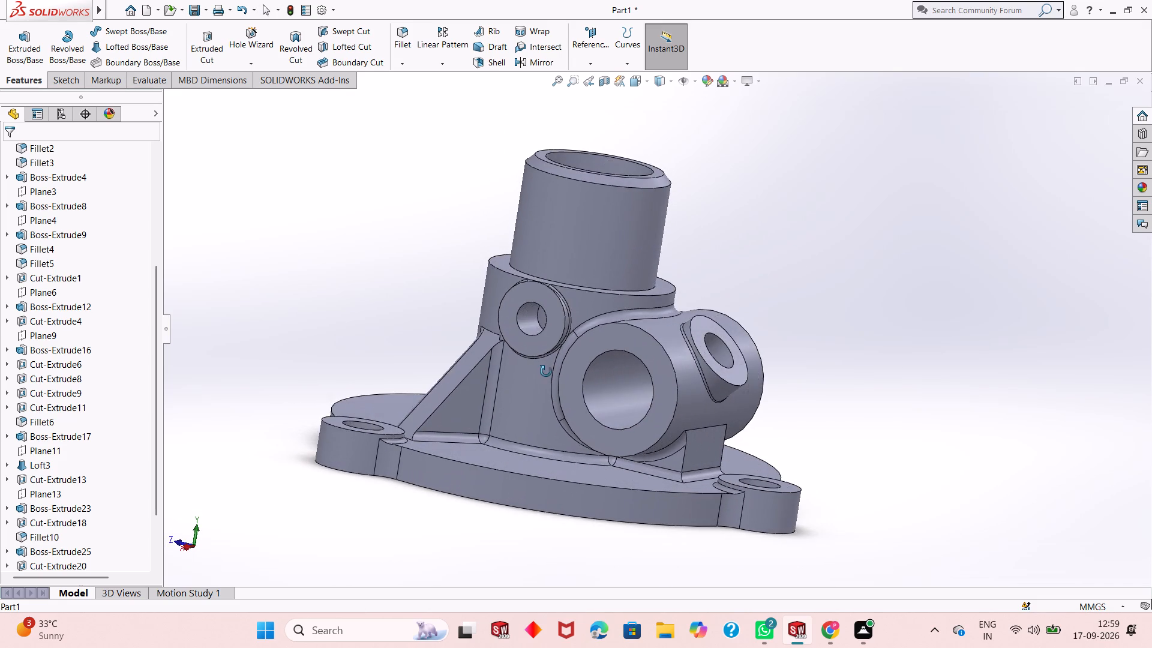
pyautogui.moveTo(546, 371); pyautogui.dragTo(681, 286, button='middle')
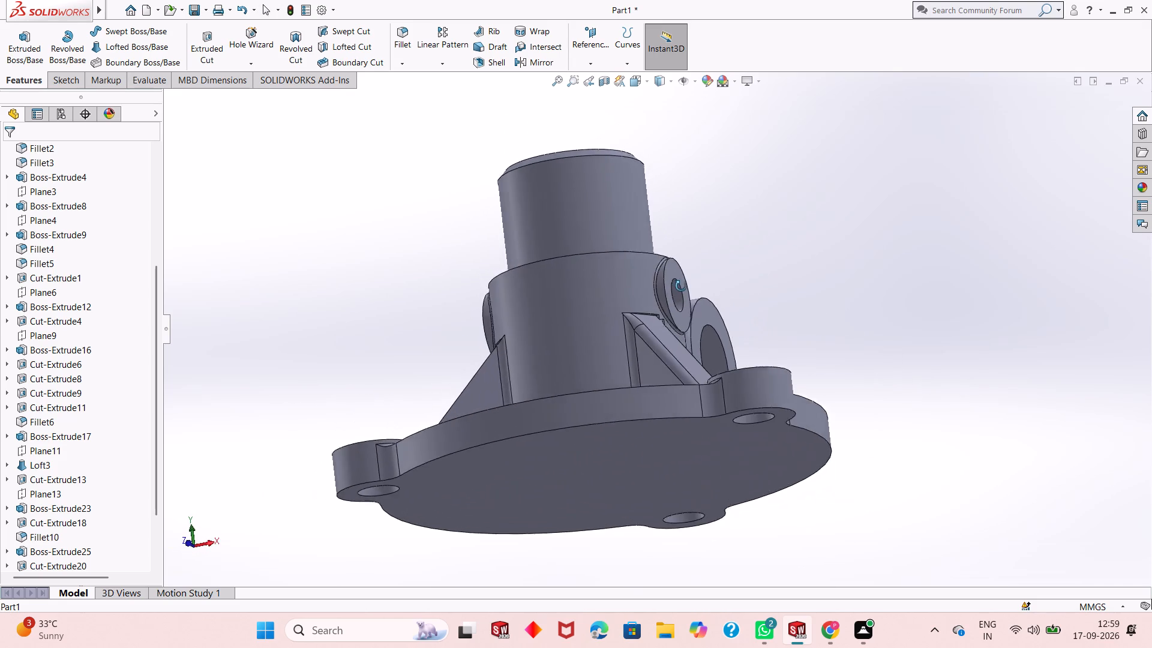
pyautogui.moveTo(681, 286); pyautogui.dragTo(473, 458, button='middle')
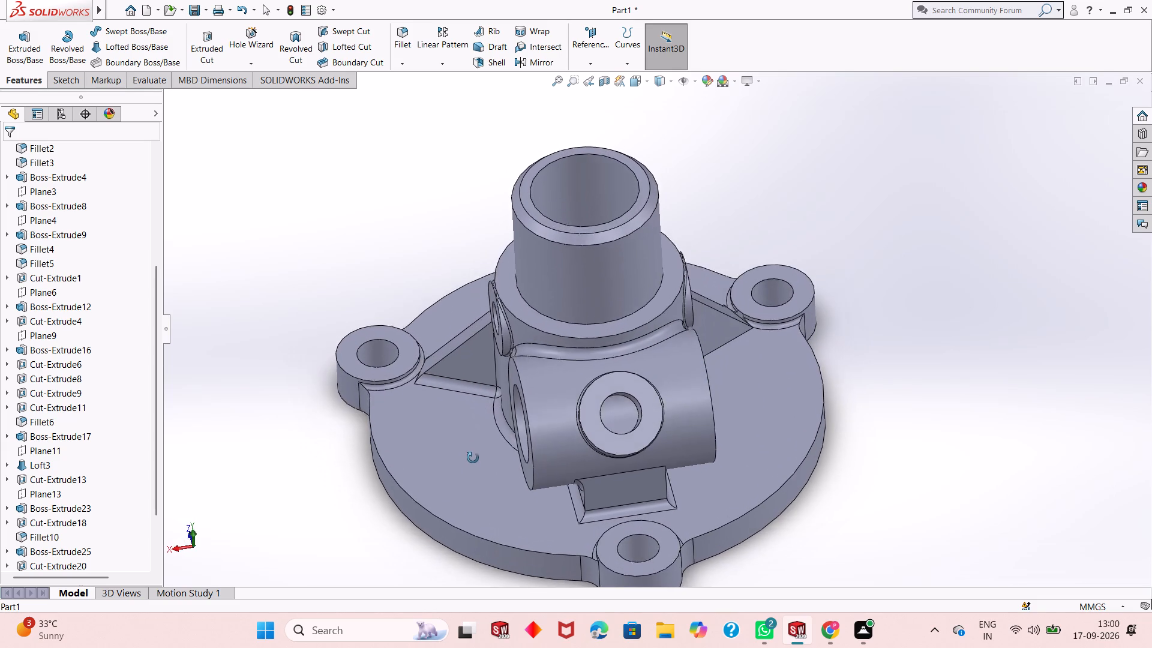
pyautogui.moveTo(473, 458); pyautogui.dragTo(473, 479, button='middle')
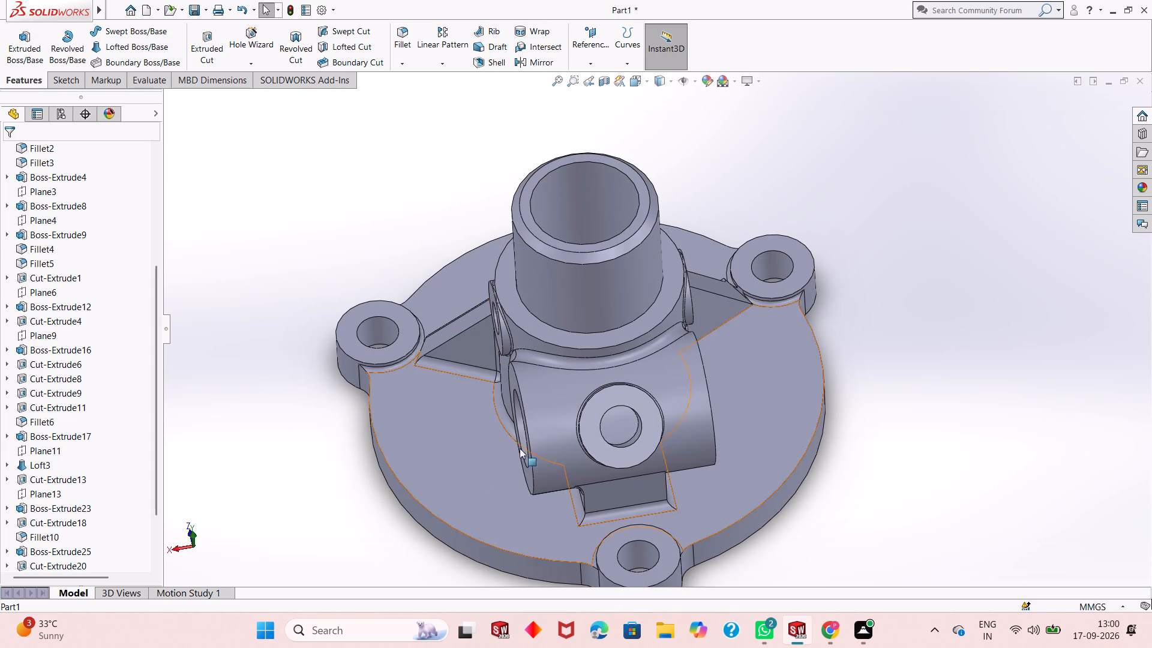
pyautogui.moveTo(561, 413); pyautogui.dragTo(607, 308, button='middle')
pyautogui.scroll(1, 607, 308)
pyautogui.scroll(3, 663, 418)
pyautogui.moveTo(679, 394); pyautogui.dragTo(622, 463, button='middle')
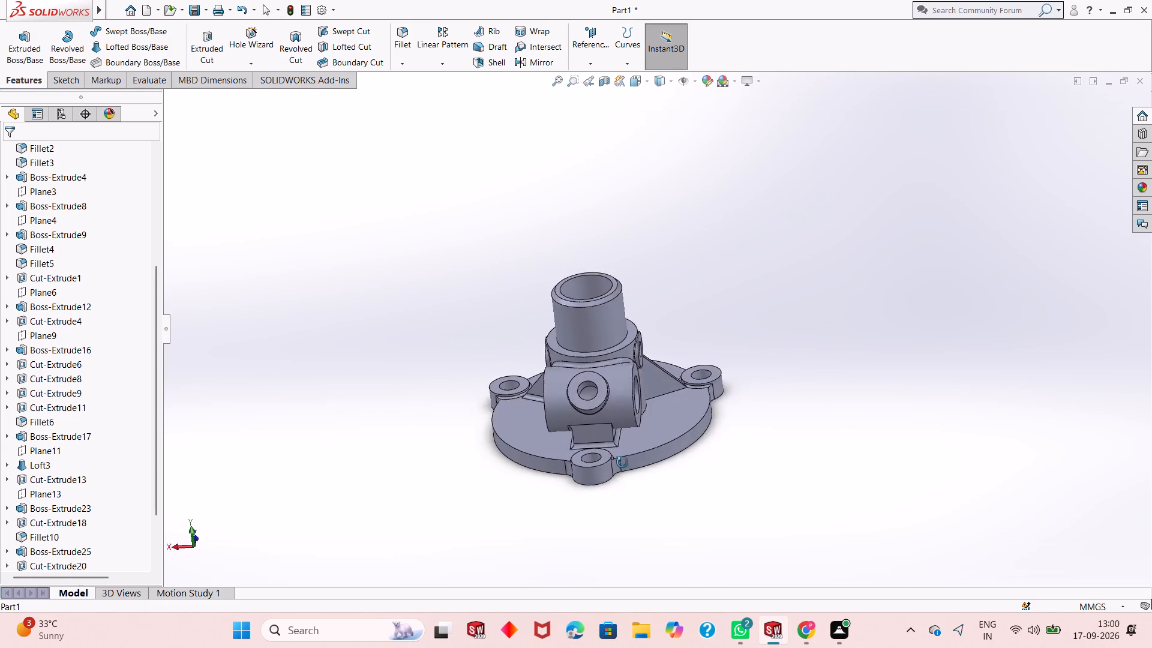
pyautogui.moveTo(622, 463); pyautogui.dragTo(673, 449, button='middle')
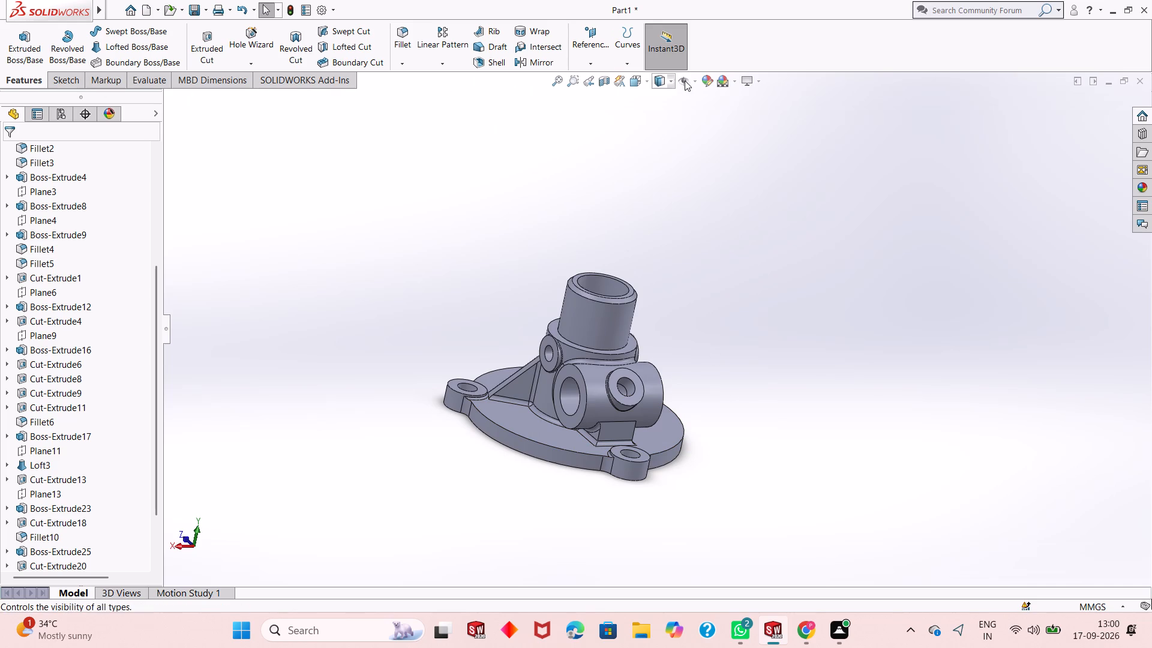
# Recolour the whole part, trying turquoise and blue shades from the colour spectrum and settling on a light cyan-blue with red value 111.
pyautogui.click(710, 83)
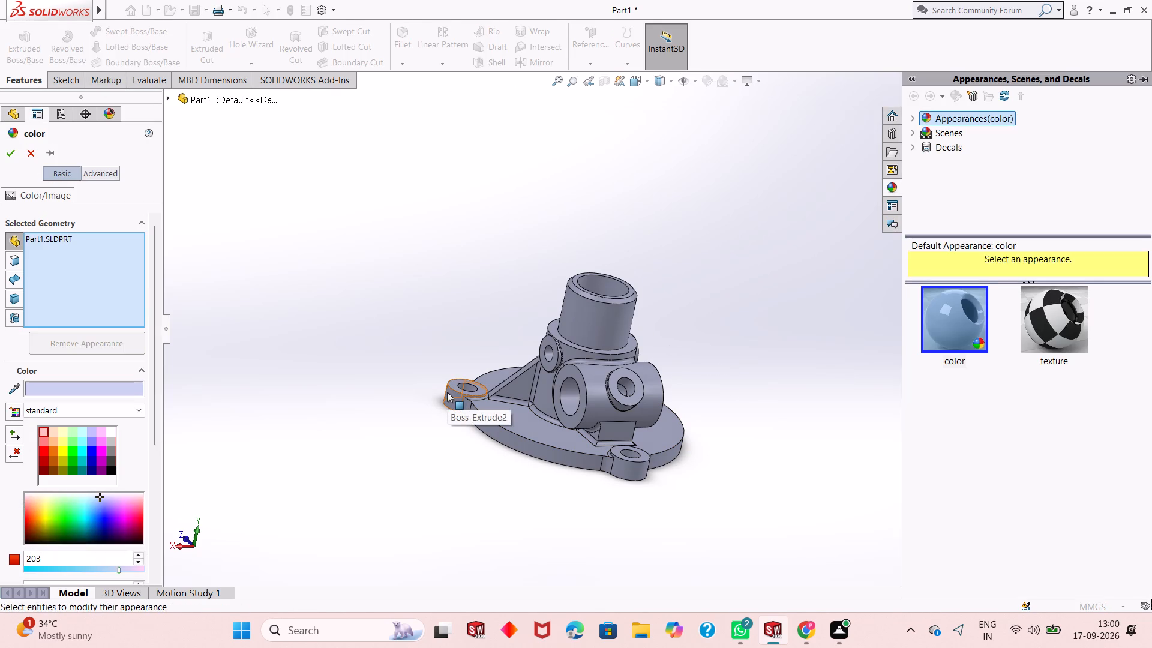
pyautogui.click(84, 510)
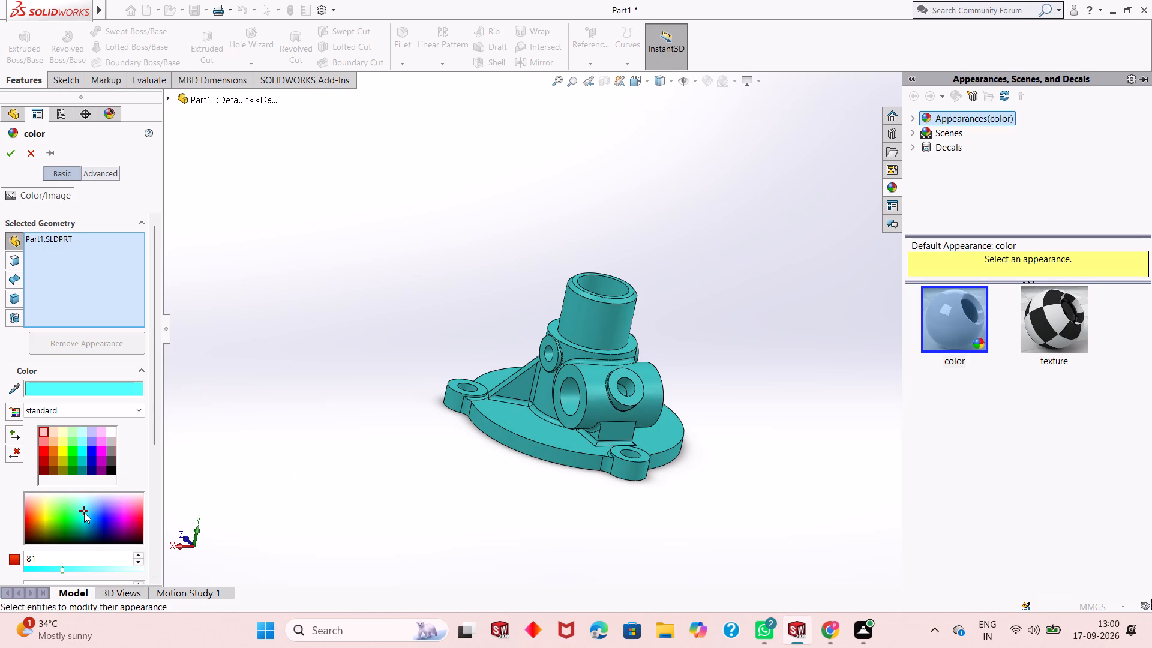
pyautogui.click(84, 520)
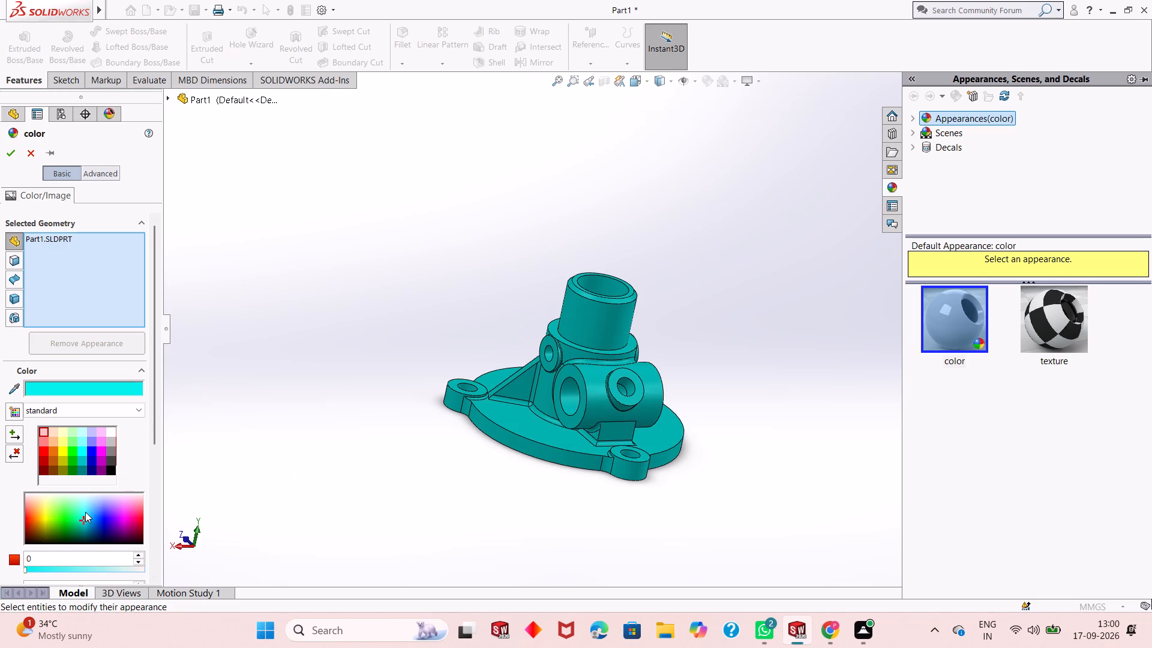
pyautogui.click(85, 512)
pyautogui.click(89, 506)
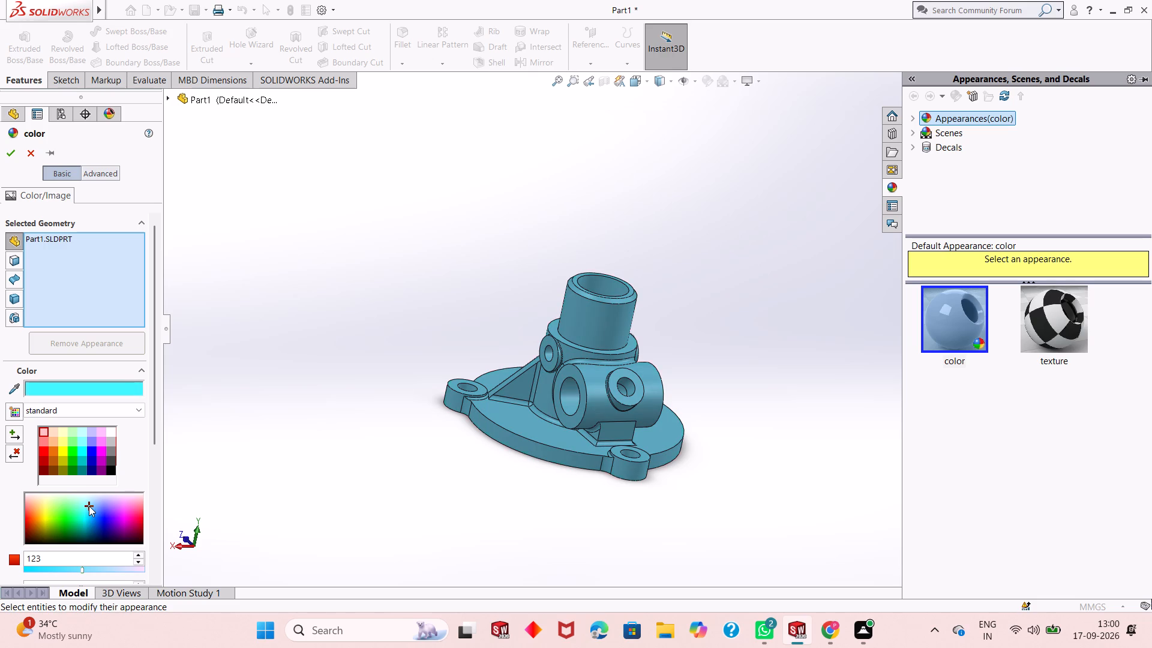
pyautogui.click(84, 510)
pyautogui.click(82, 512)
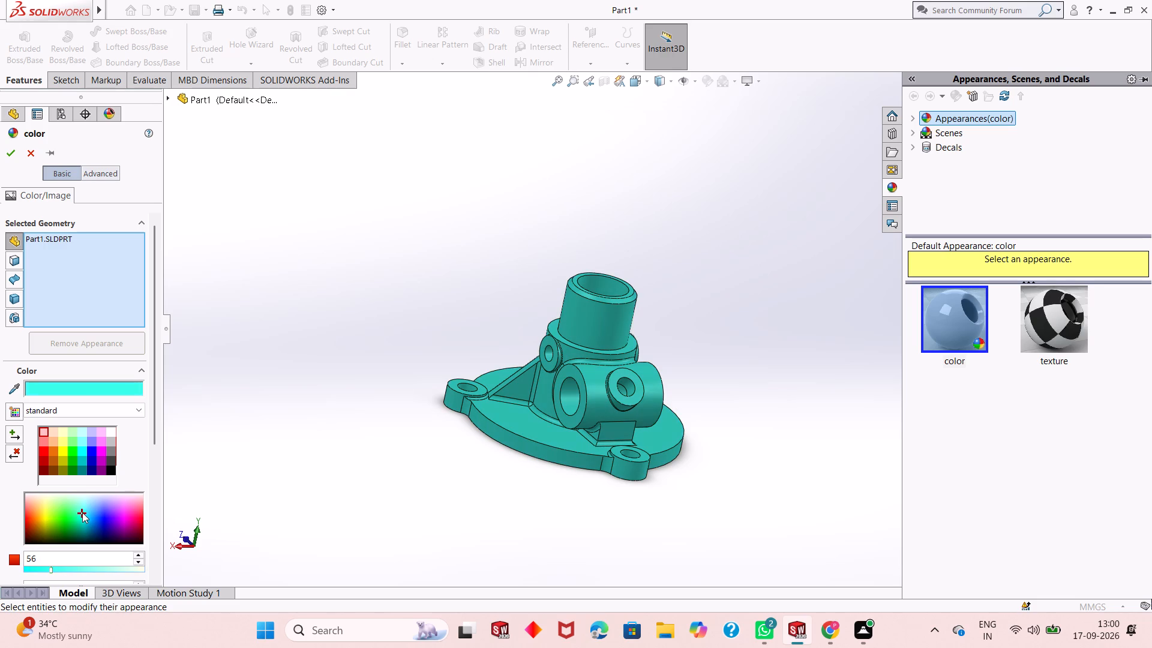
pyautogui.click(79, 513)
pyautogui.click(84, 509)
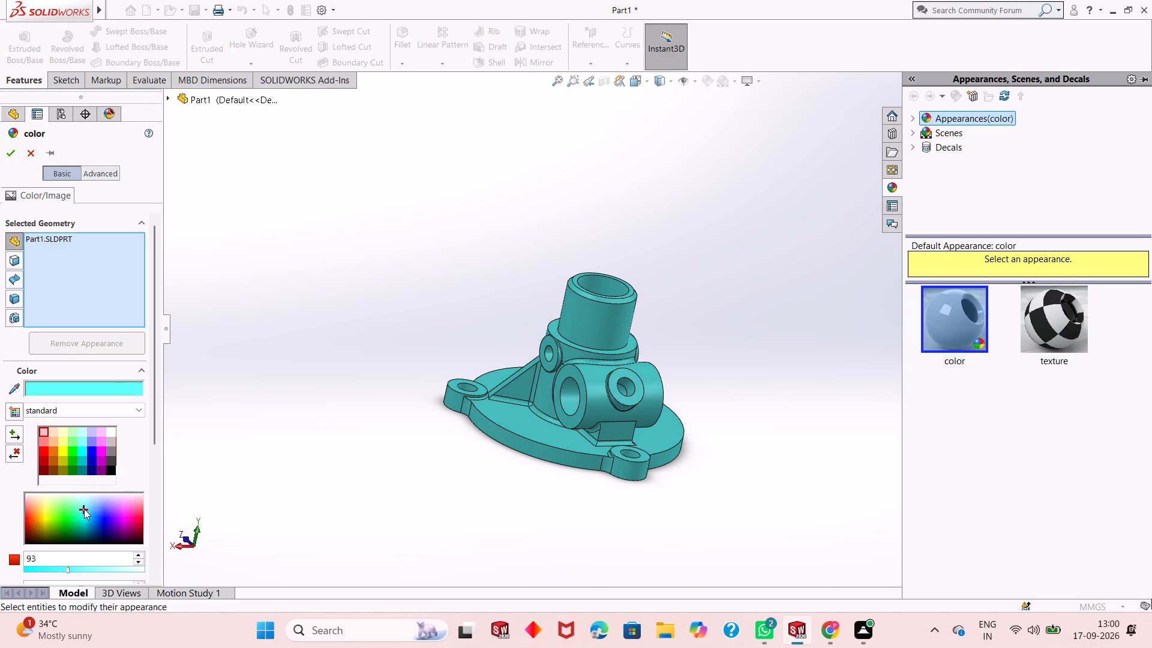
pyautogui.click(89, 505)
pyautogui.click(94, 502)
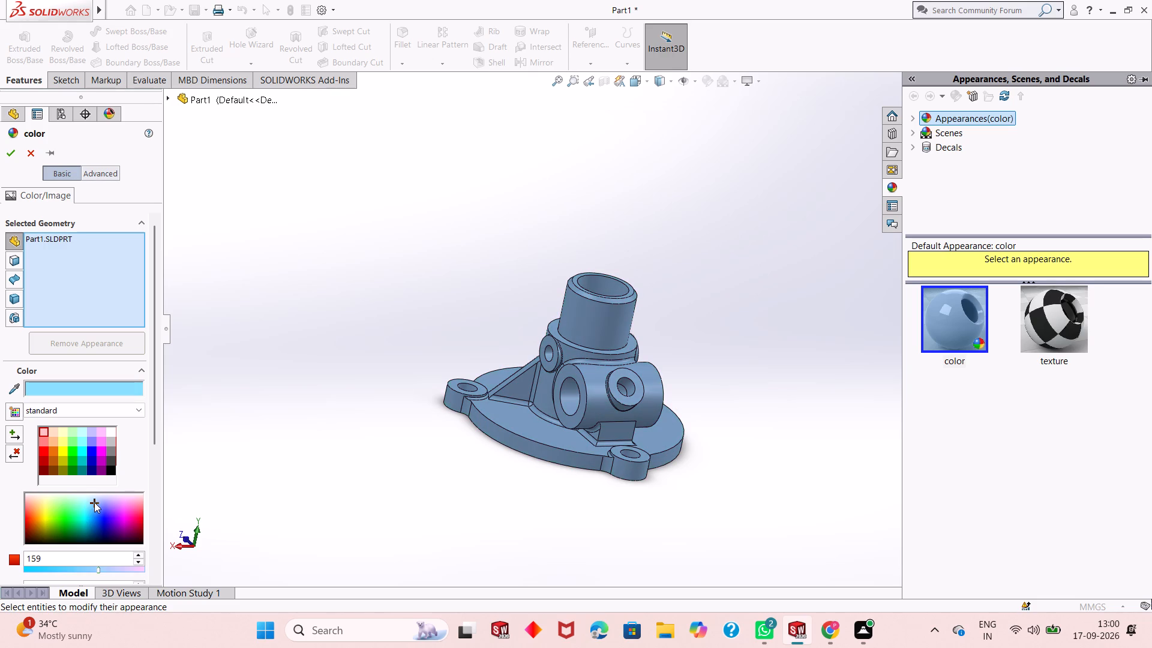
pyautogui.click(89, 508)
pyautogui.click(85, 511)
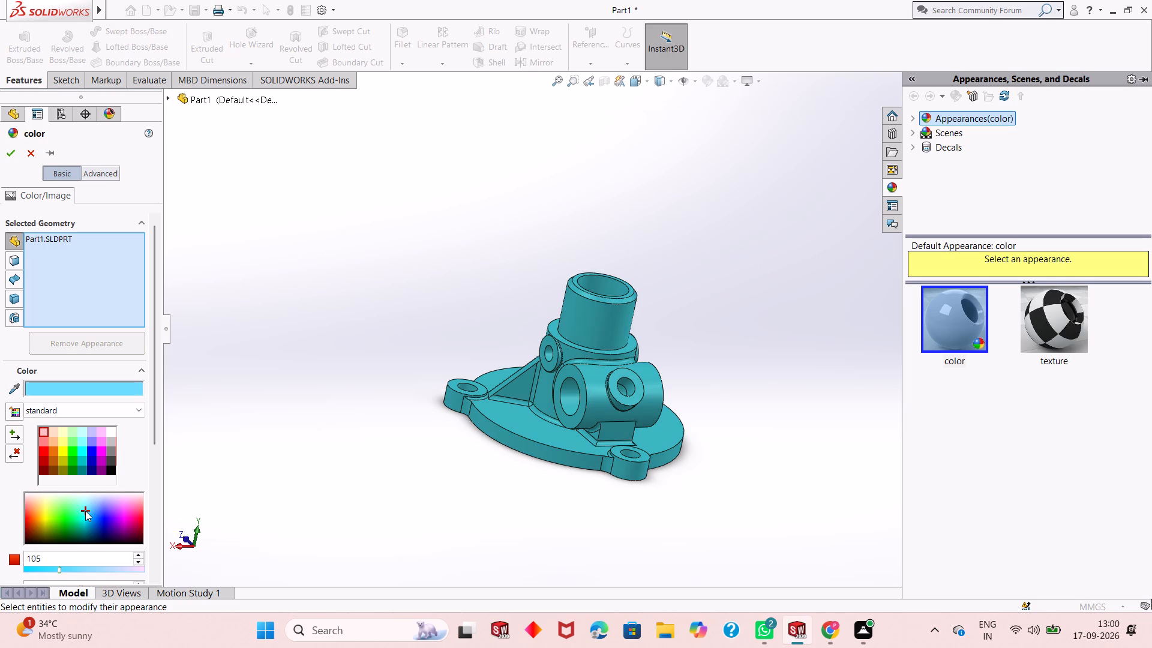
pyautogui.click(85, 509)
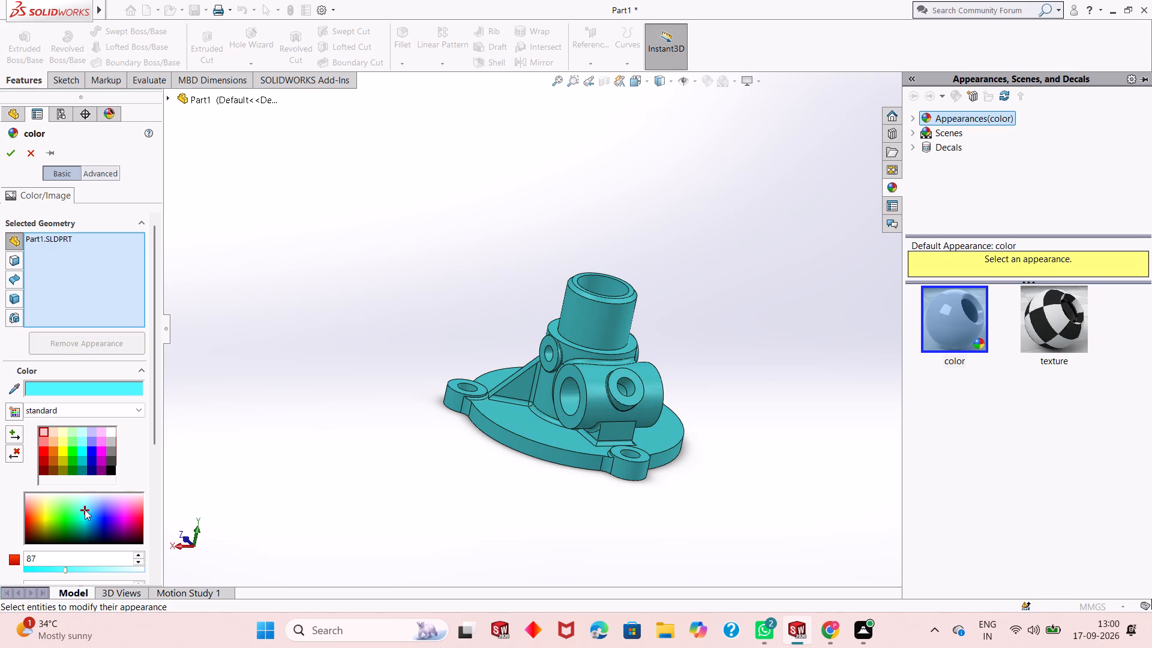
pyautogui.click(85, 505)
pyautogui.click(89, 503)
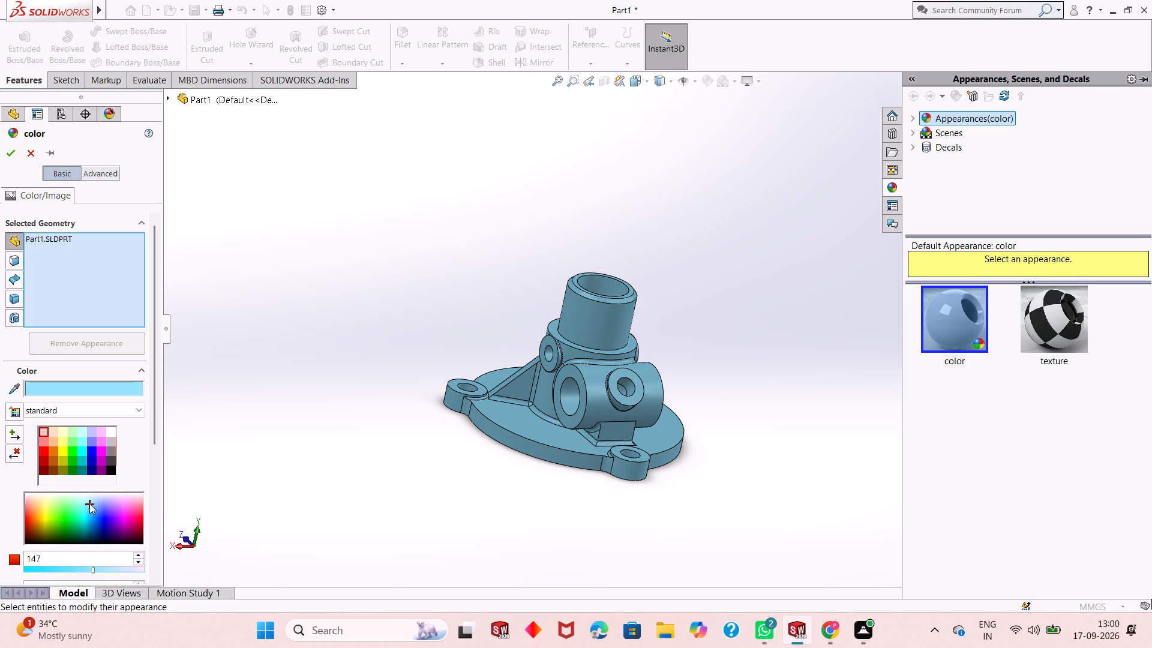
pyautogui.click(87, 506)
pyautogui.click(85, 511)
pyautogui.doubleClick(85, 511)
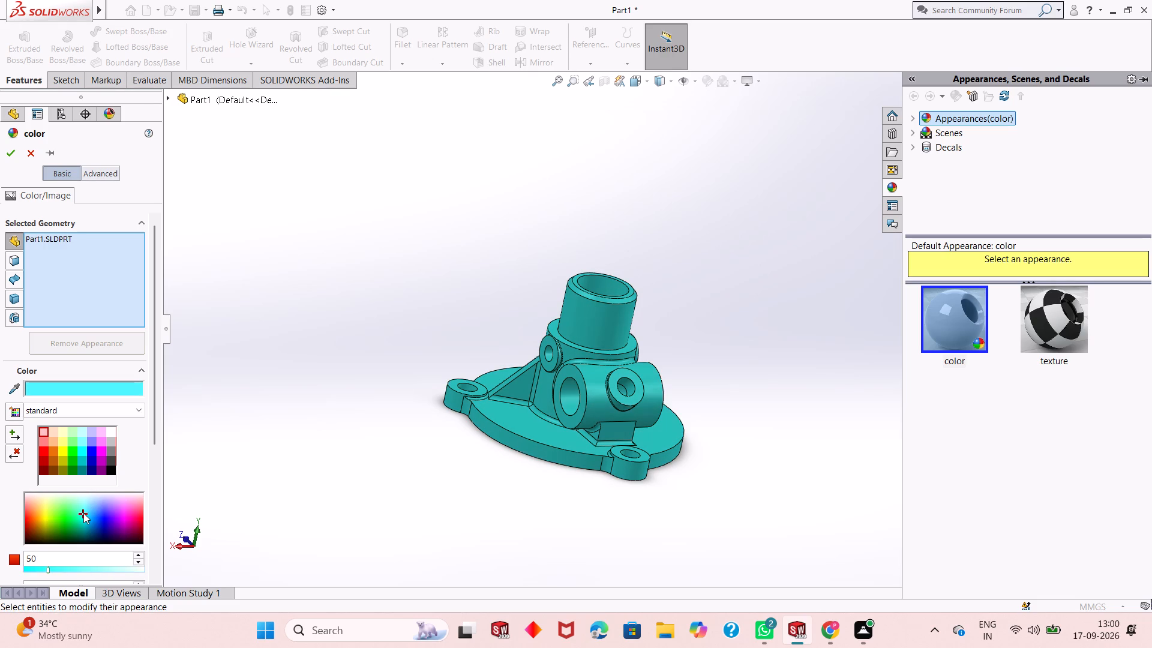
pyautogui.click(86, 512)
pyautogui.scroll(-3, 537, 397)
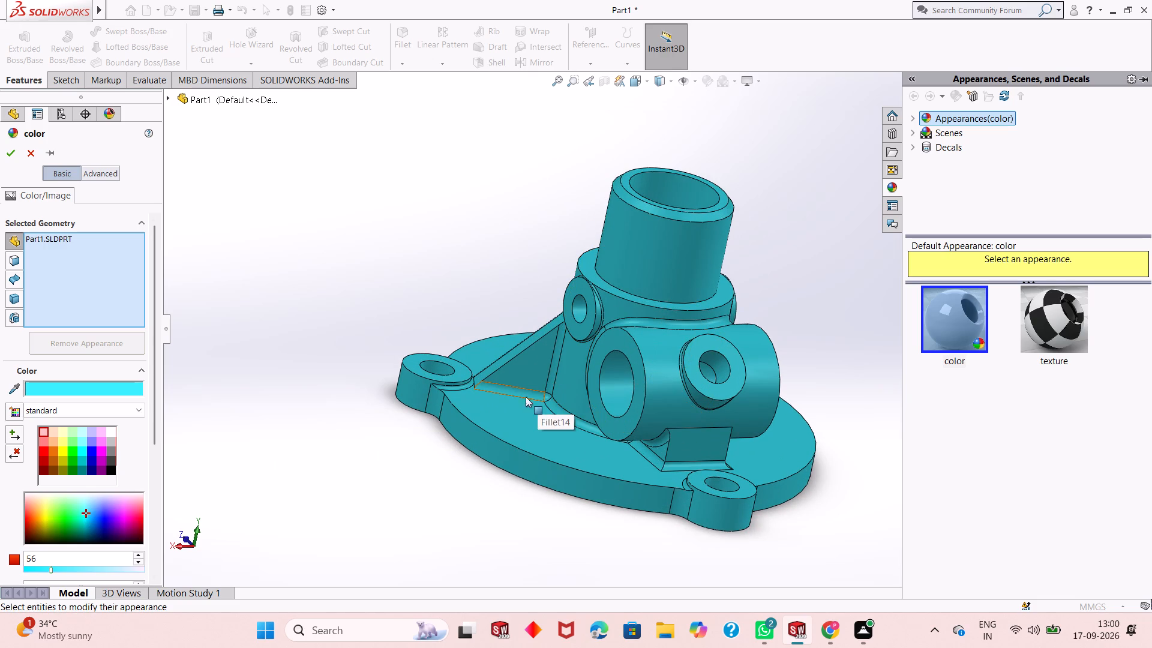
pyautogui.click(90, 521)
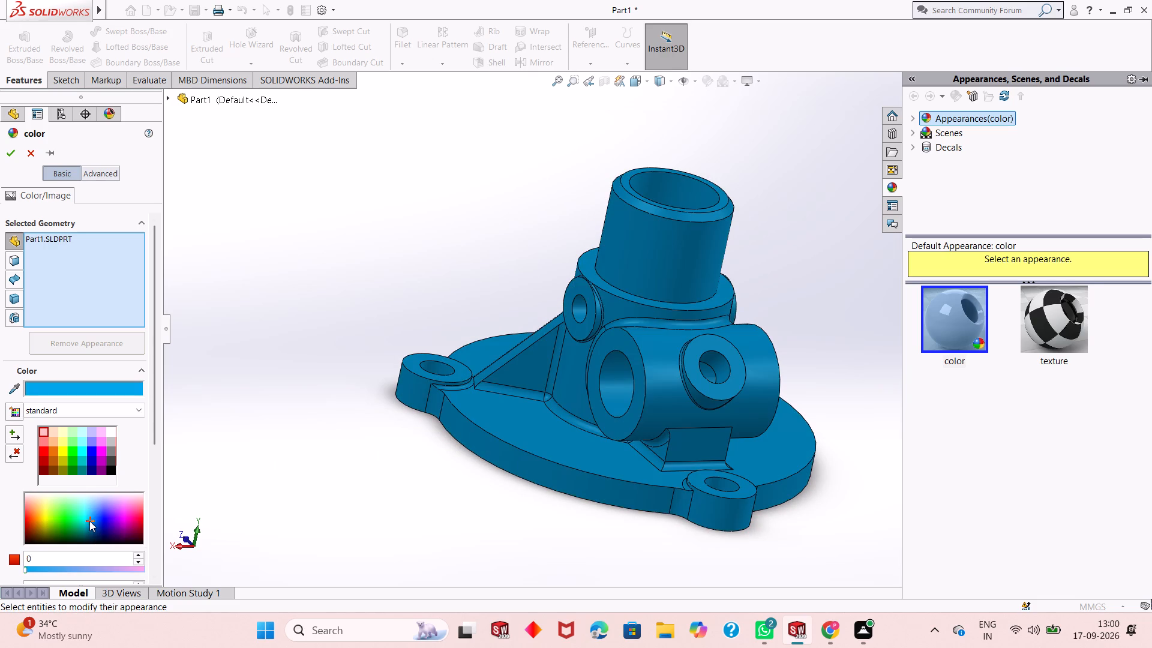
pyautogui.click(90, 514)
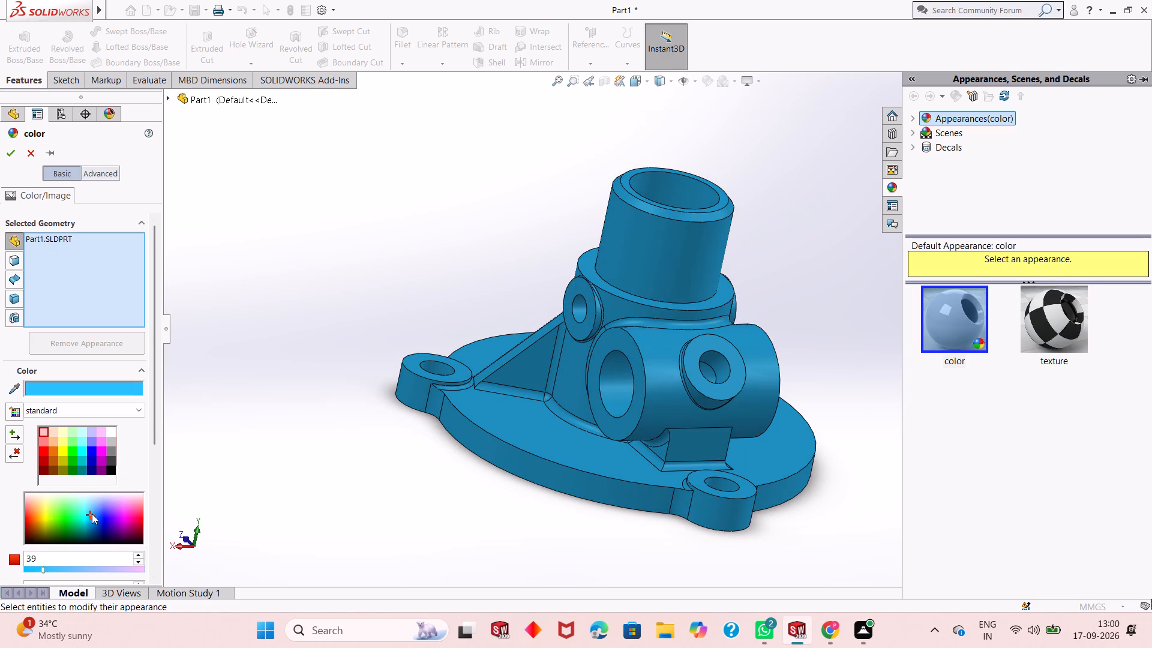
pyautogui.click(91, 505)
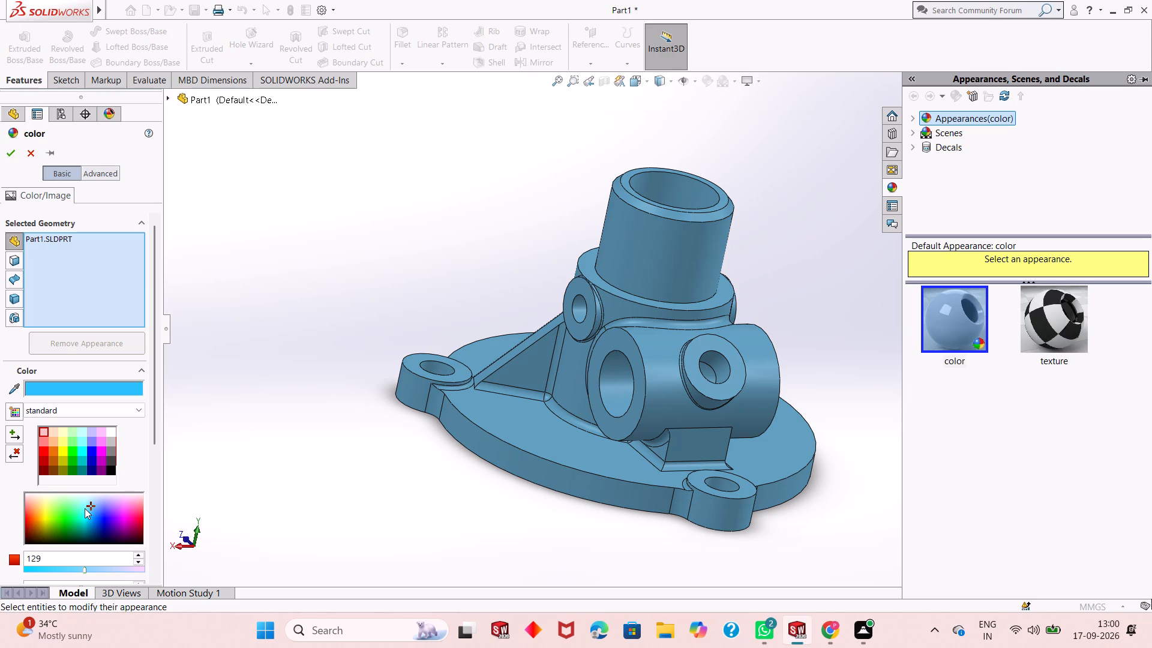
pyautogui.click(85, 508)
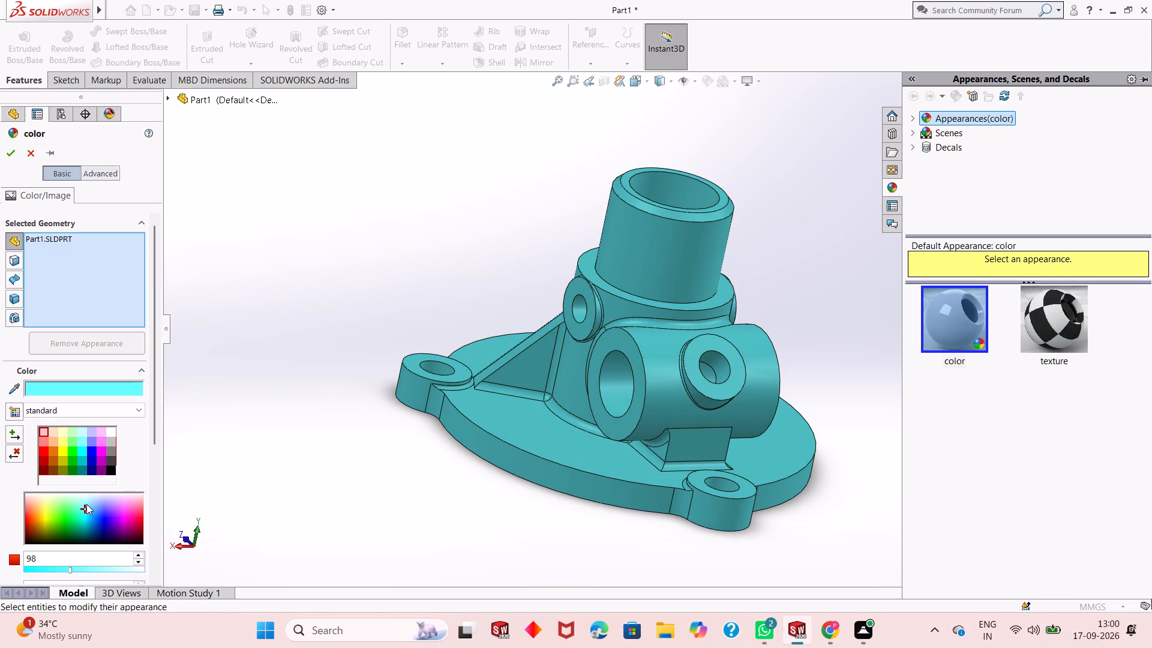
pyautogui.click(86, 504)
pyautogui.click(88, 510)
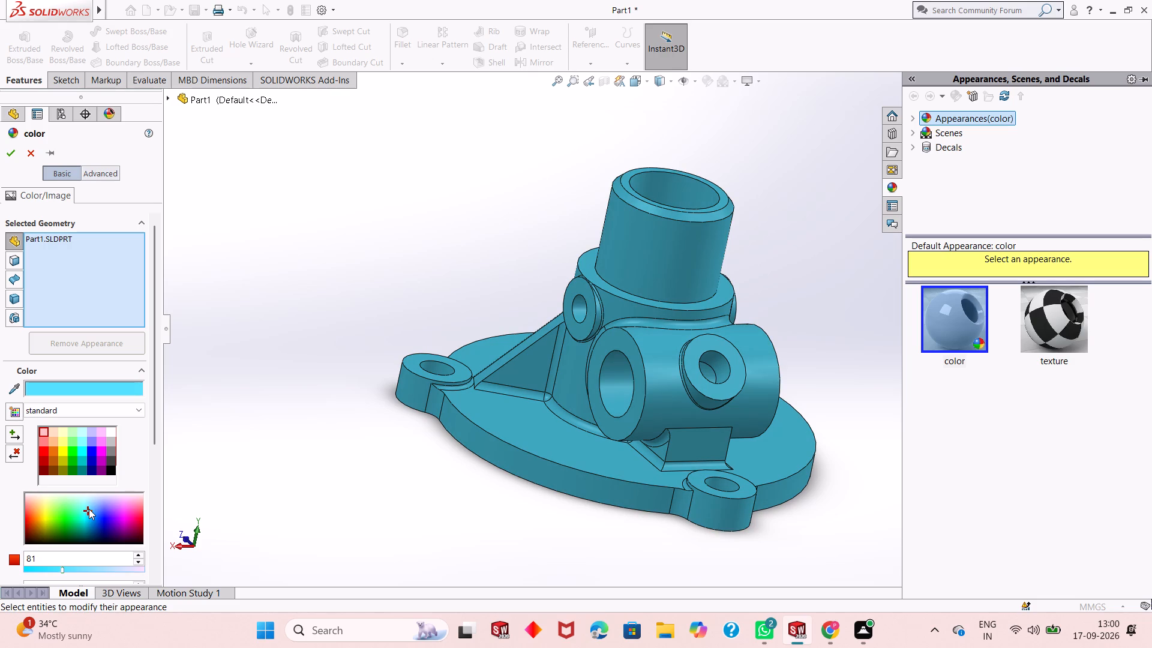
pyautogui.click(89, 508)
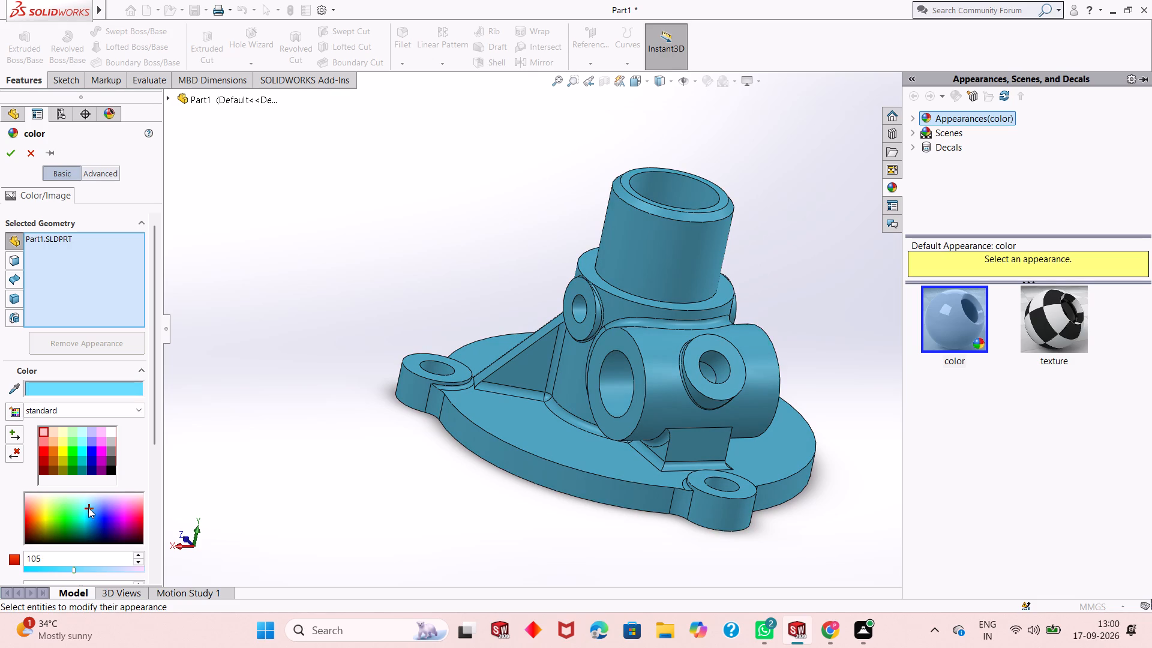
pyautogui.click(88, 508)
pyautogui.click(89, 507)
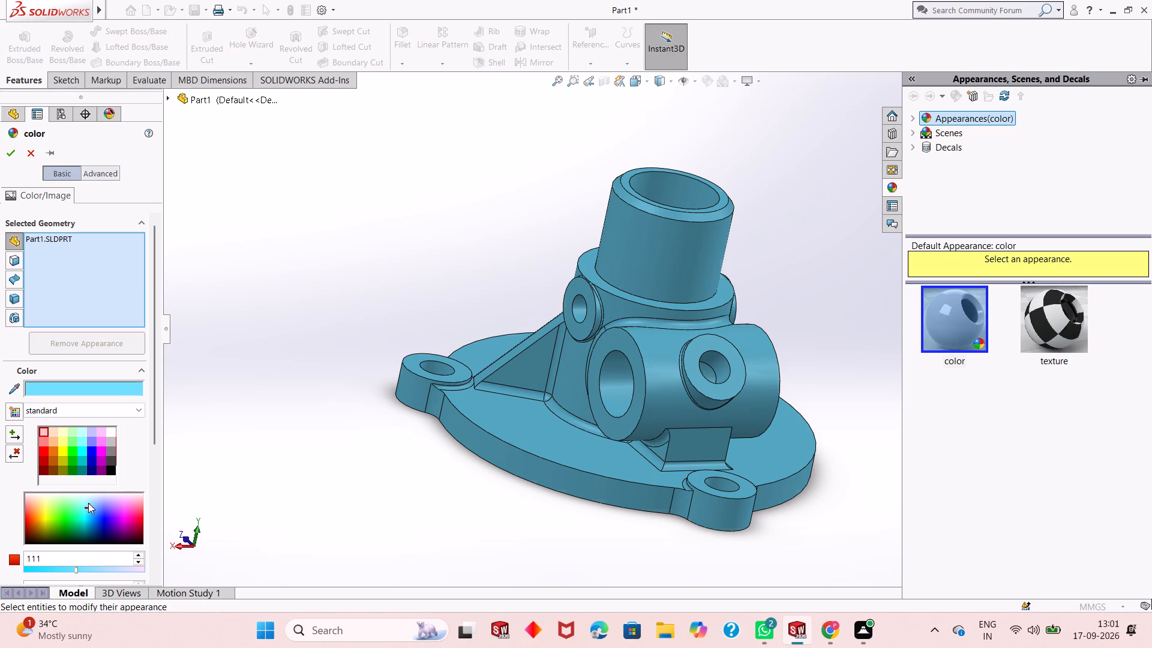
pyautogui.click(88, 503)
pyautogui.click(88, 507)
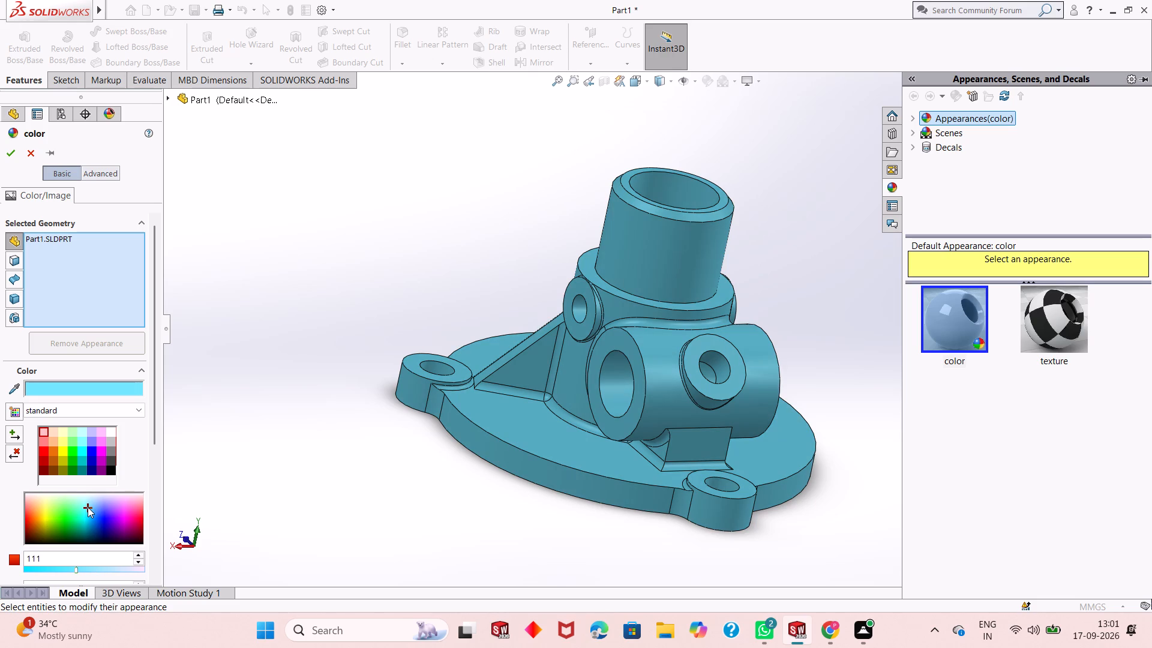
pyautogui.click(88, 507)
# Accept the light cyan-blue colour for the whole part.
pyautogui.click(11, 149)
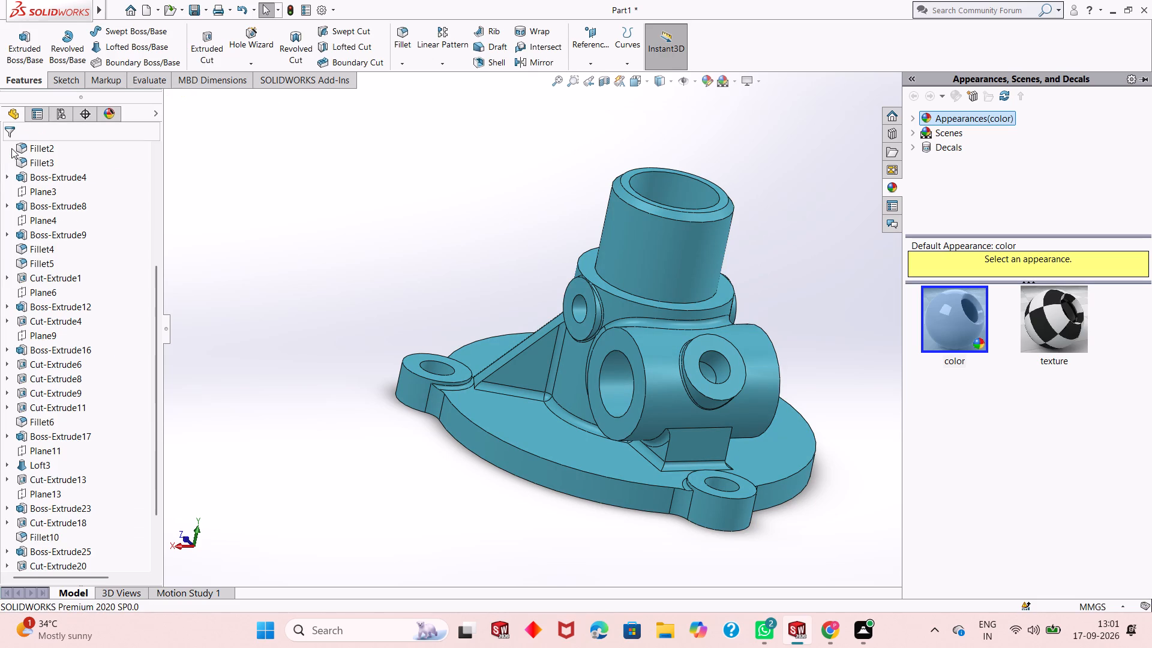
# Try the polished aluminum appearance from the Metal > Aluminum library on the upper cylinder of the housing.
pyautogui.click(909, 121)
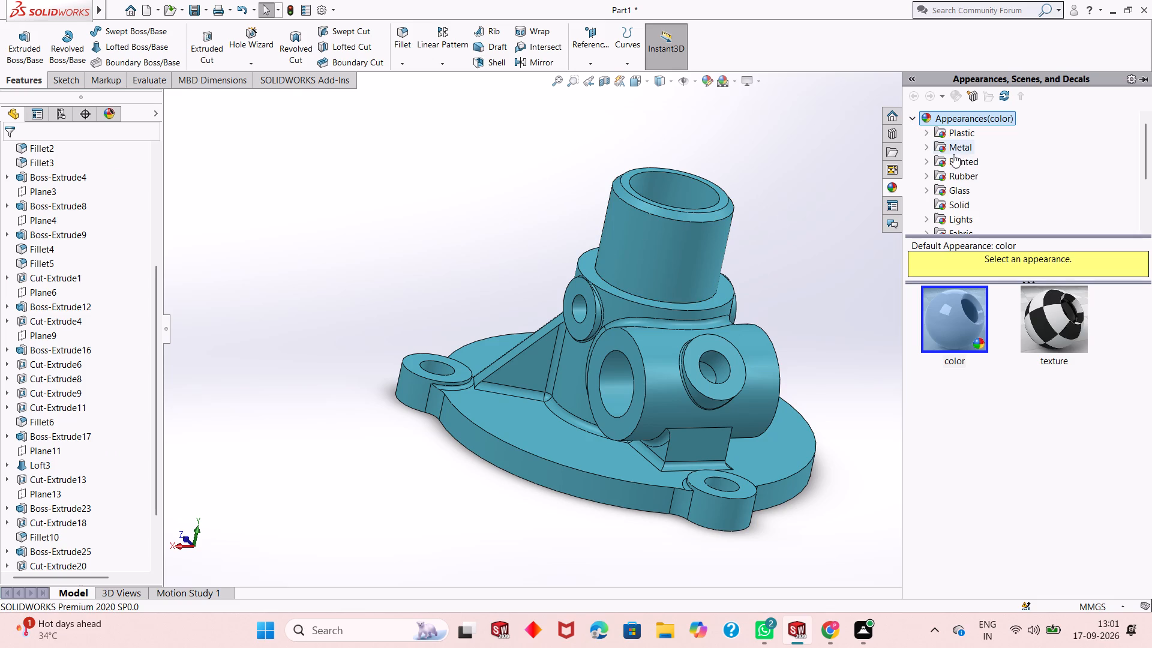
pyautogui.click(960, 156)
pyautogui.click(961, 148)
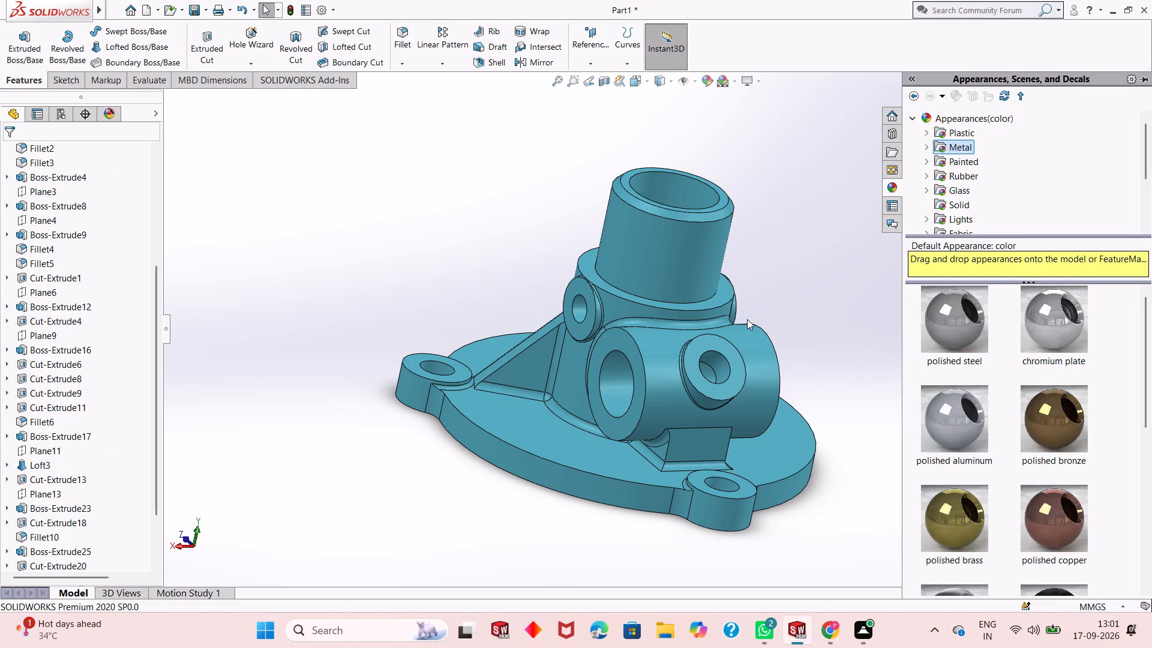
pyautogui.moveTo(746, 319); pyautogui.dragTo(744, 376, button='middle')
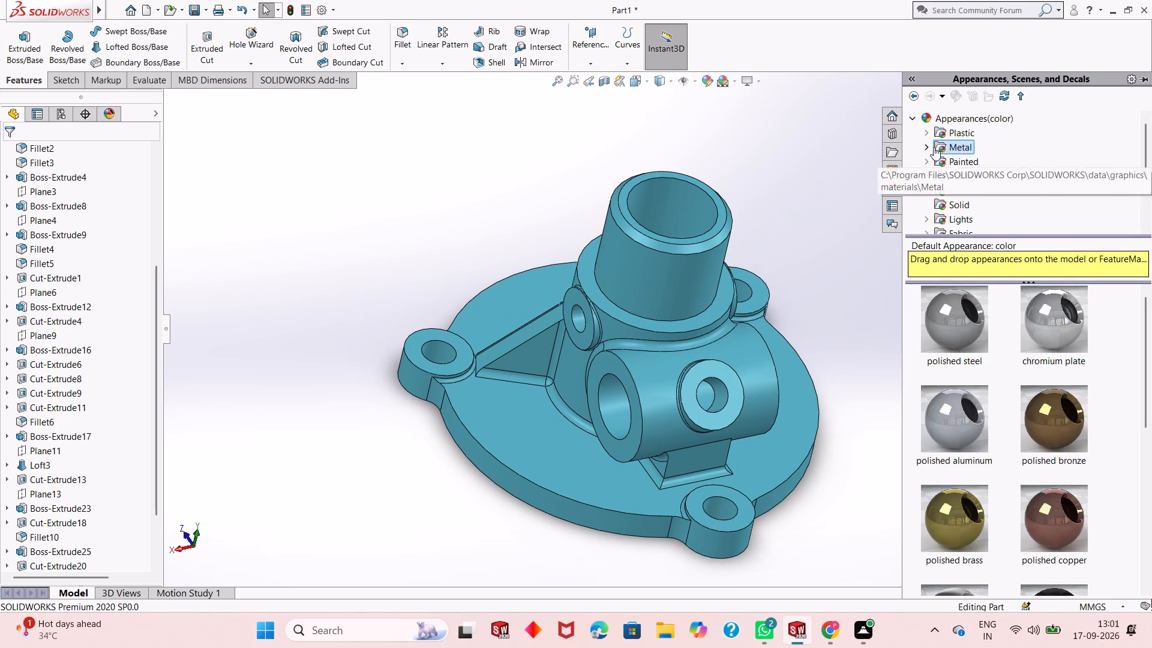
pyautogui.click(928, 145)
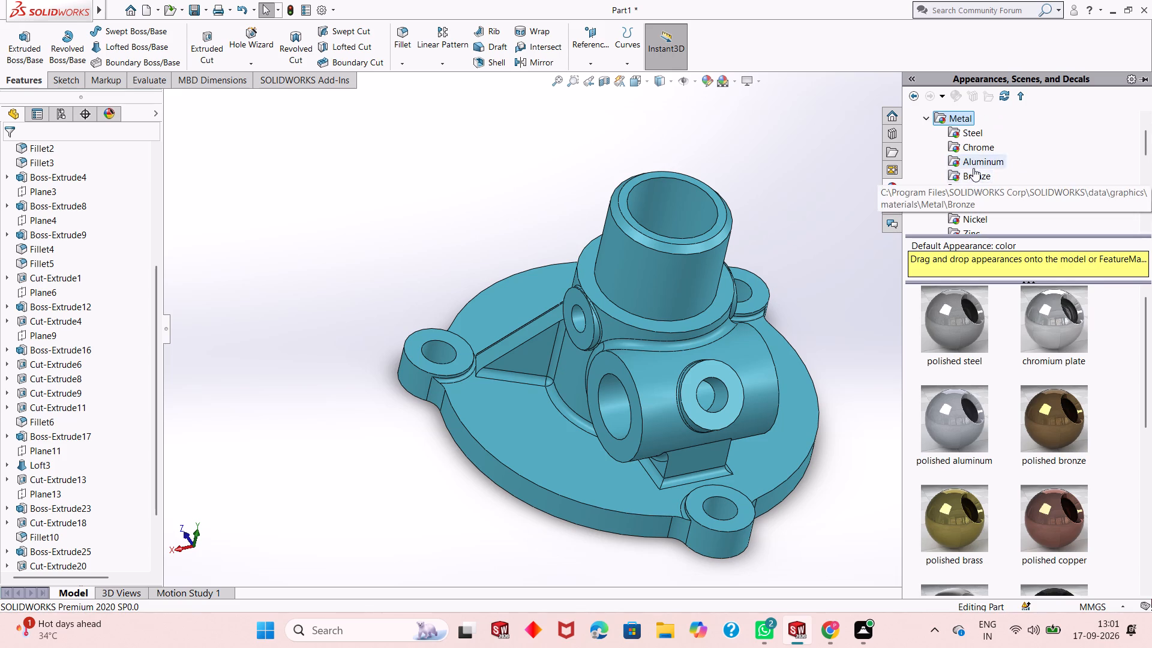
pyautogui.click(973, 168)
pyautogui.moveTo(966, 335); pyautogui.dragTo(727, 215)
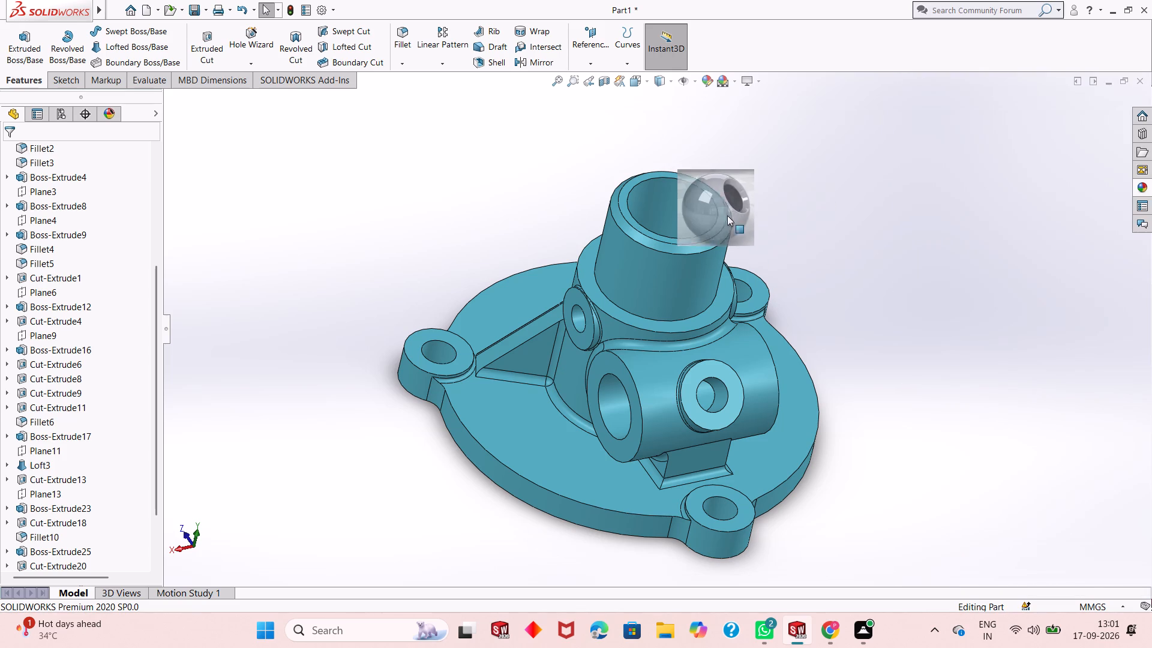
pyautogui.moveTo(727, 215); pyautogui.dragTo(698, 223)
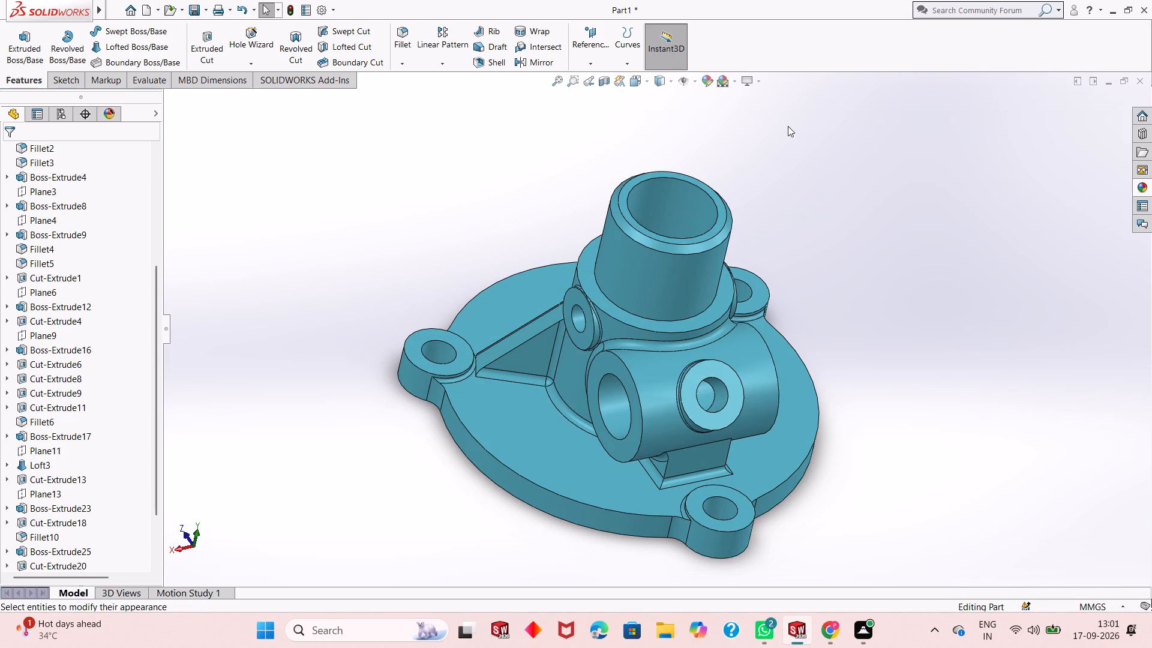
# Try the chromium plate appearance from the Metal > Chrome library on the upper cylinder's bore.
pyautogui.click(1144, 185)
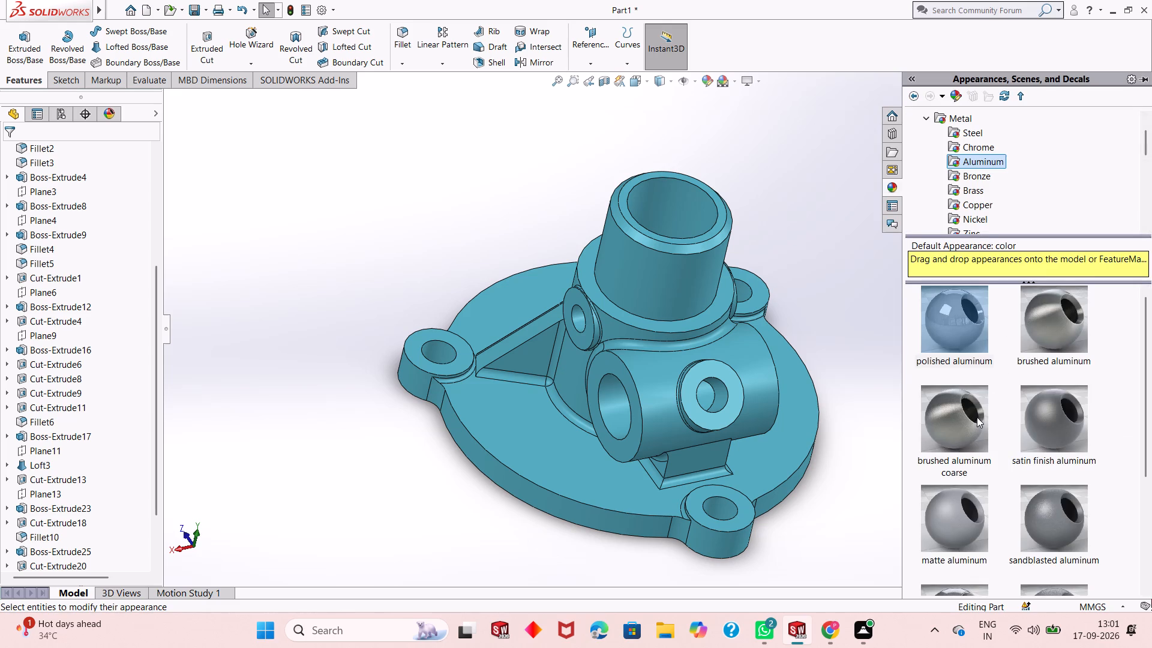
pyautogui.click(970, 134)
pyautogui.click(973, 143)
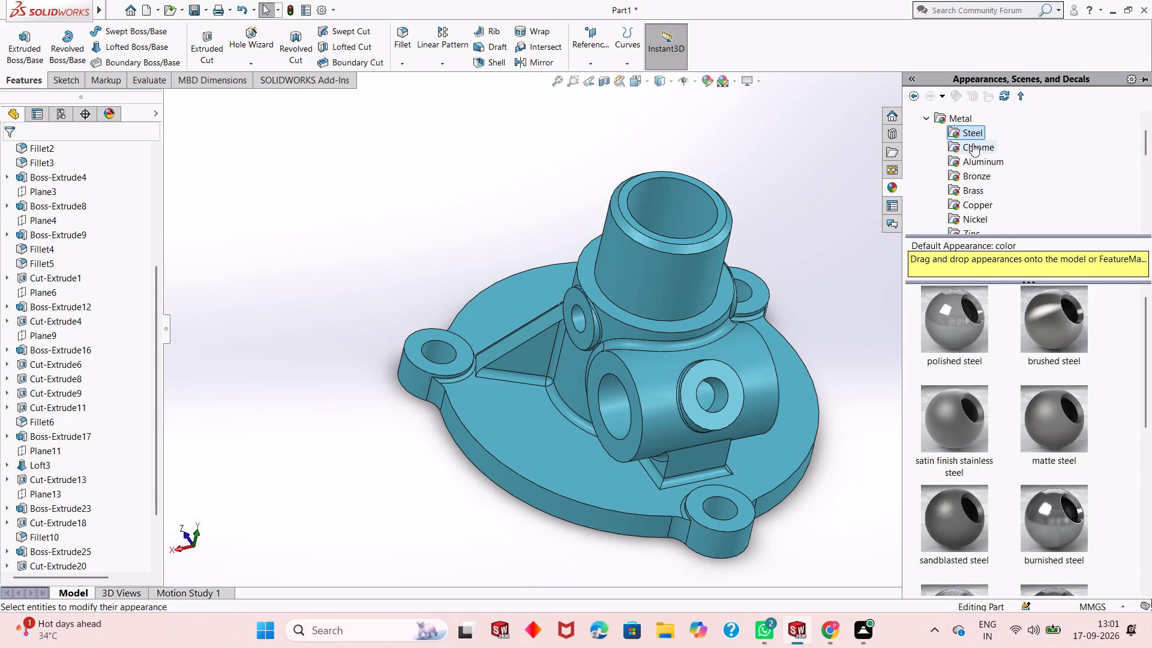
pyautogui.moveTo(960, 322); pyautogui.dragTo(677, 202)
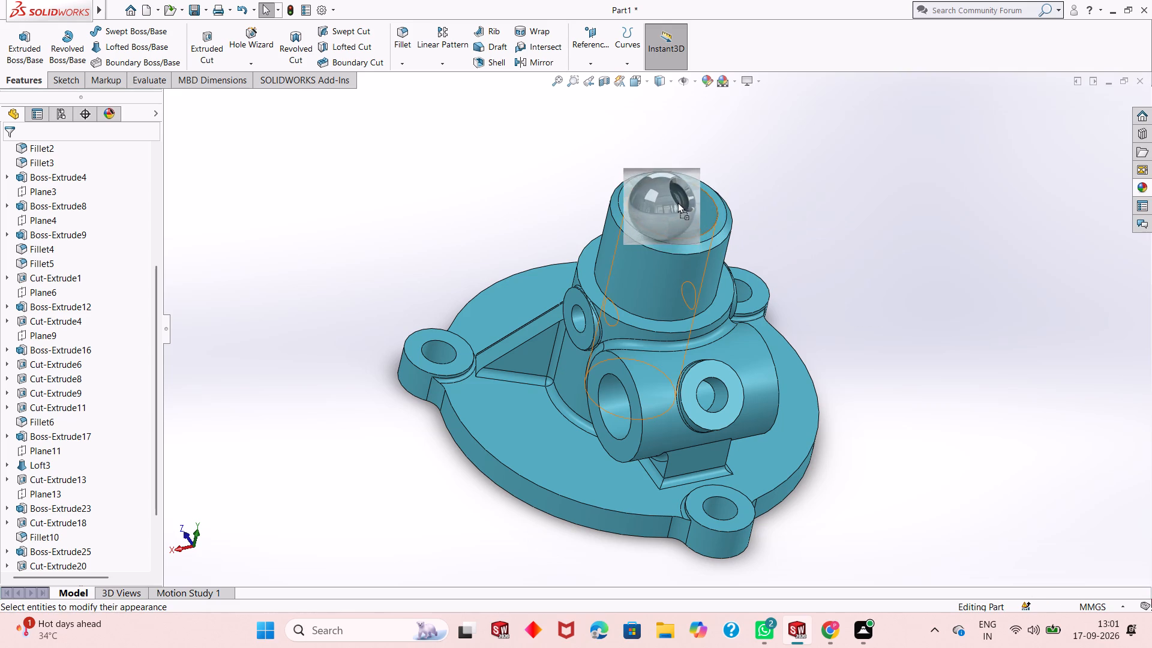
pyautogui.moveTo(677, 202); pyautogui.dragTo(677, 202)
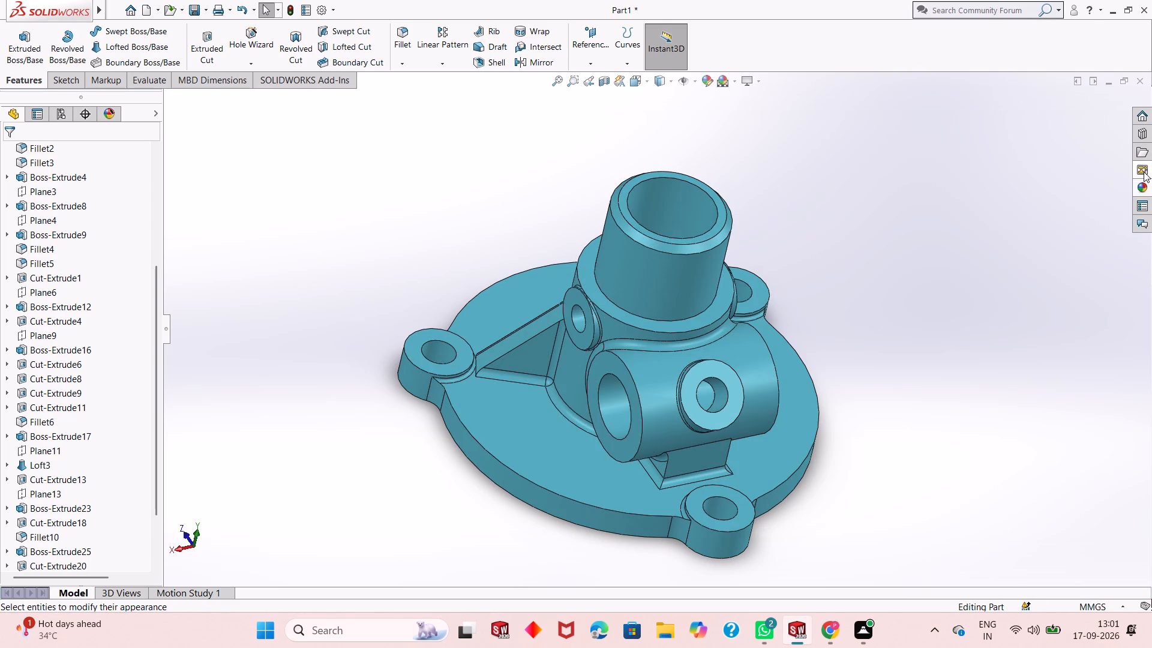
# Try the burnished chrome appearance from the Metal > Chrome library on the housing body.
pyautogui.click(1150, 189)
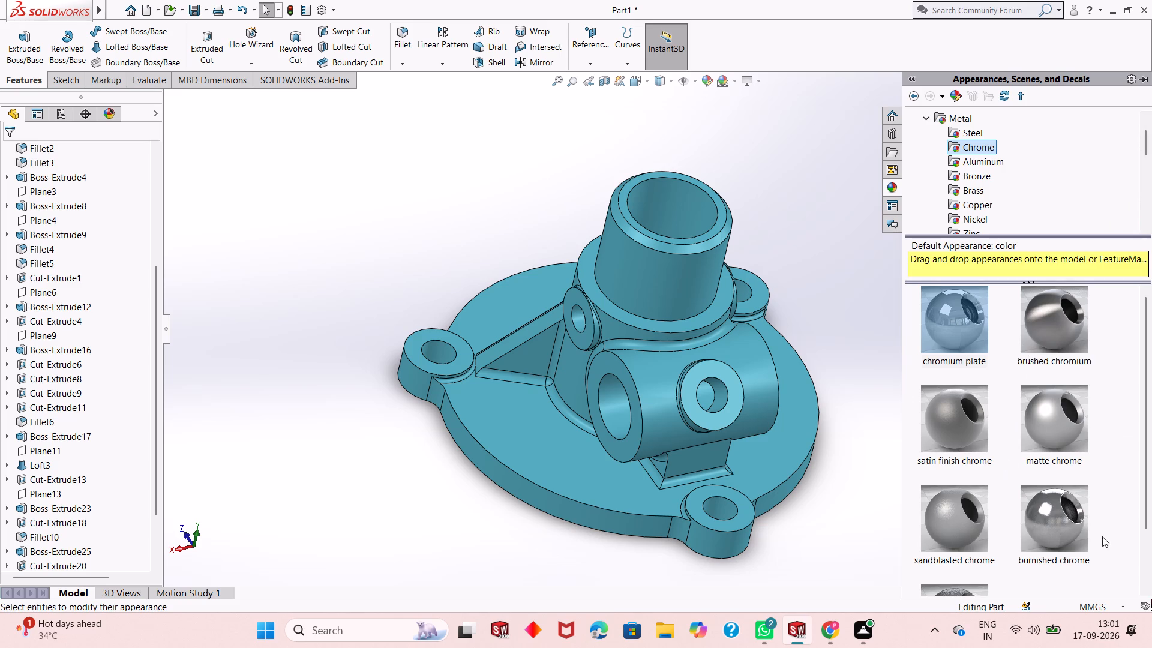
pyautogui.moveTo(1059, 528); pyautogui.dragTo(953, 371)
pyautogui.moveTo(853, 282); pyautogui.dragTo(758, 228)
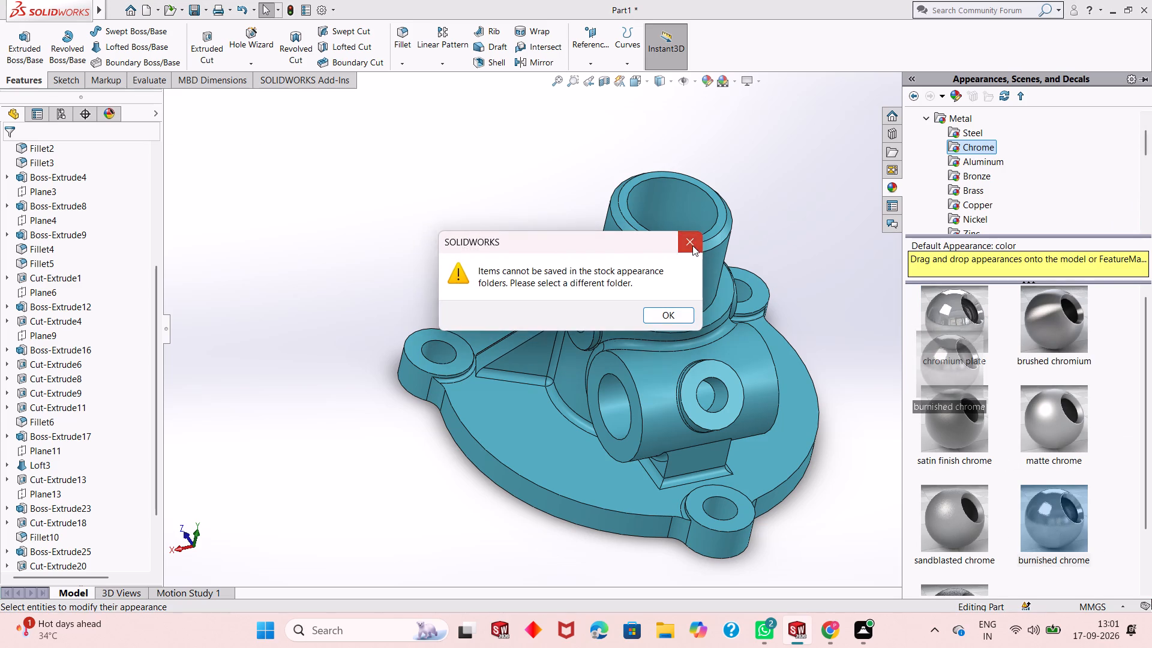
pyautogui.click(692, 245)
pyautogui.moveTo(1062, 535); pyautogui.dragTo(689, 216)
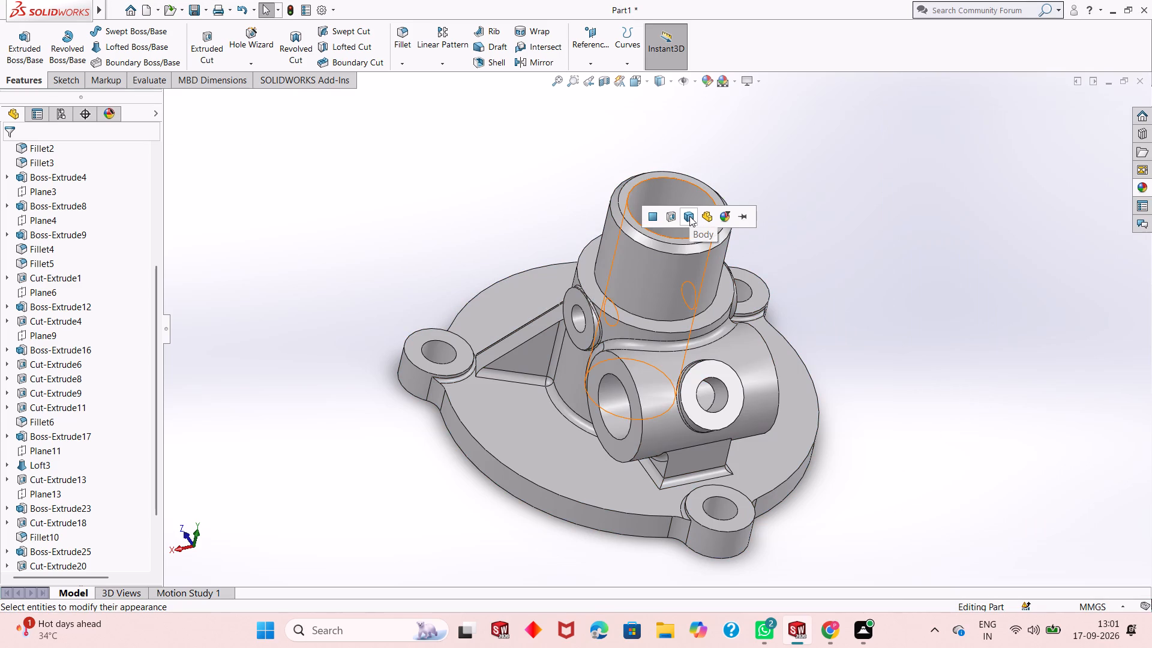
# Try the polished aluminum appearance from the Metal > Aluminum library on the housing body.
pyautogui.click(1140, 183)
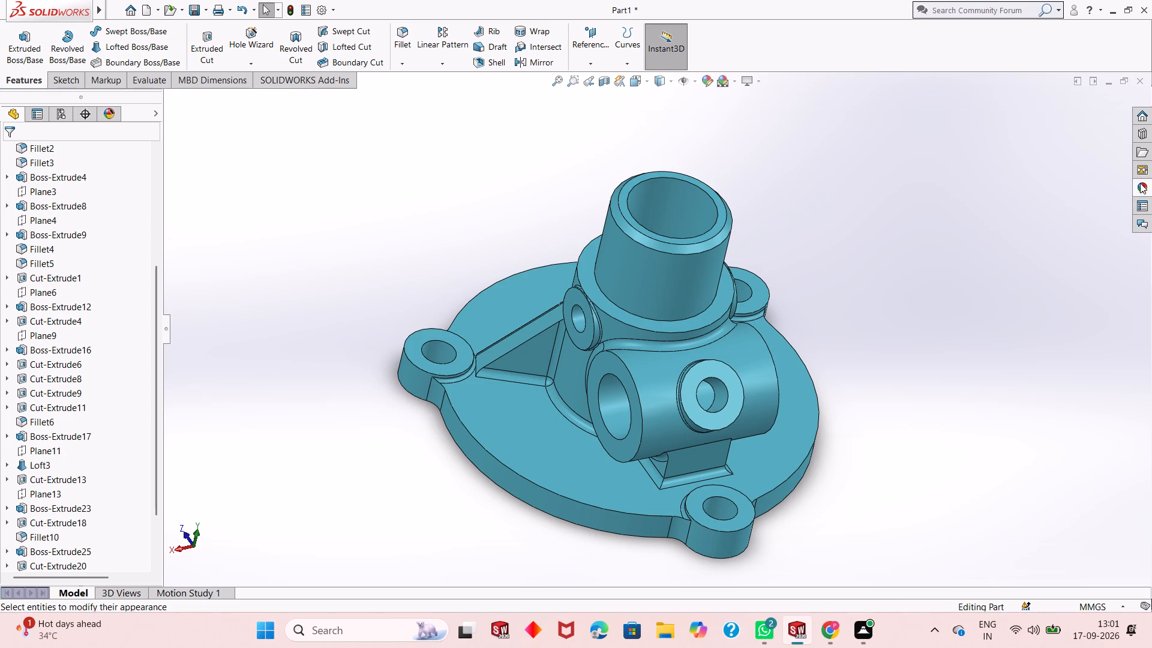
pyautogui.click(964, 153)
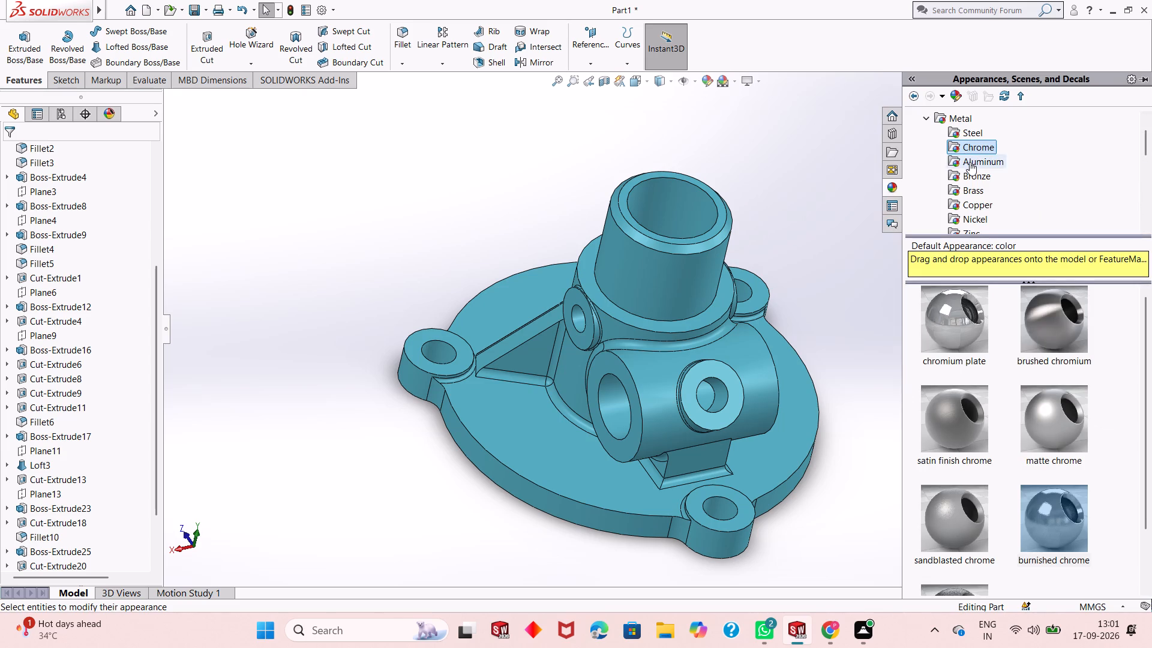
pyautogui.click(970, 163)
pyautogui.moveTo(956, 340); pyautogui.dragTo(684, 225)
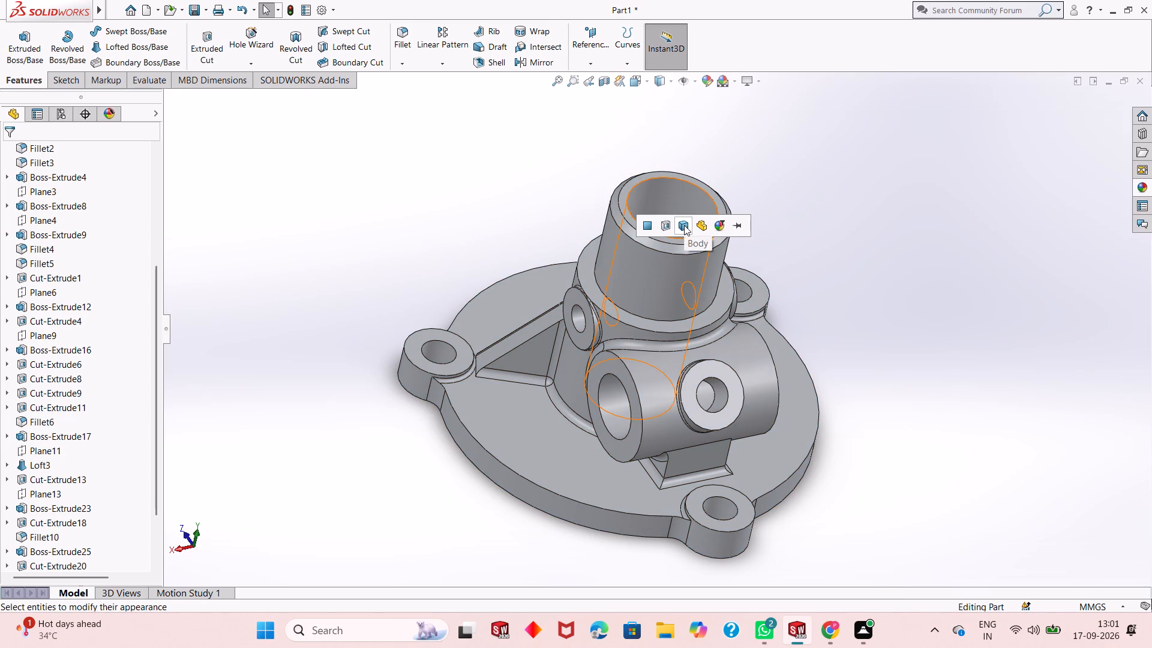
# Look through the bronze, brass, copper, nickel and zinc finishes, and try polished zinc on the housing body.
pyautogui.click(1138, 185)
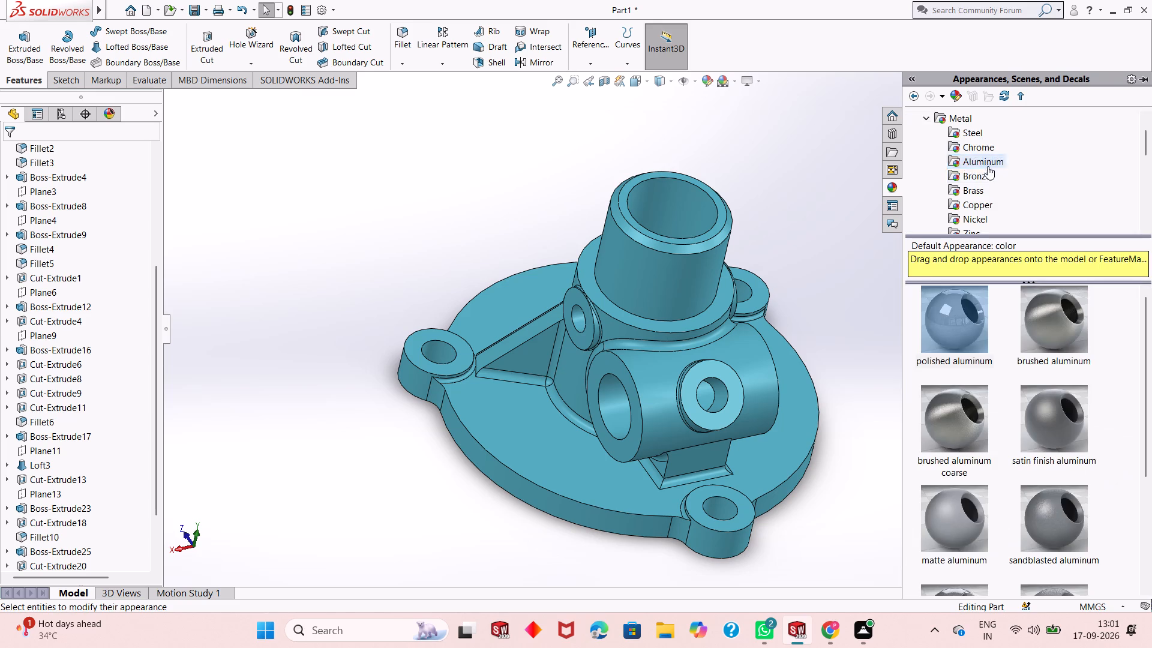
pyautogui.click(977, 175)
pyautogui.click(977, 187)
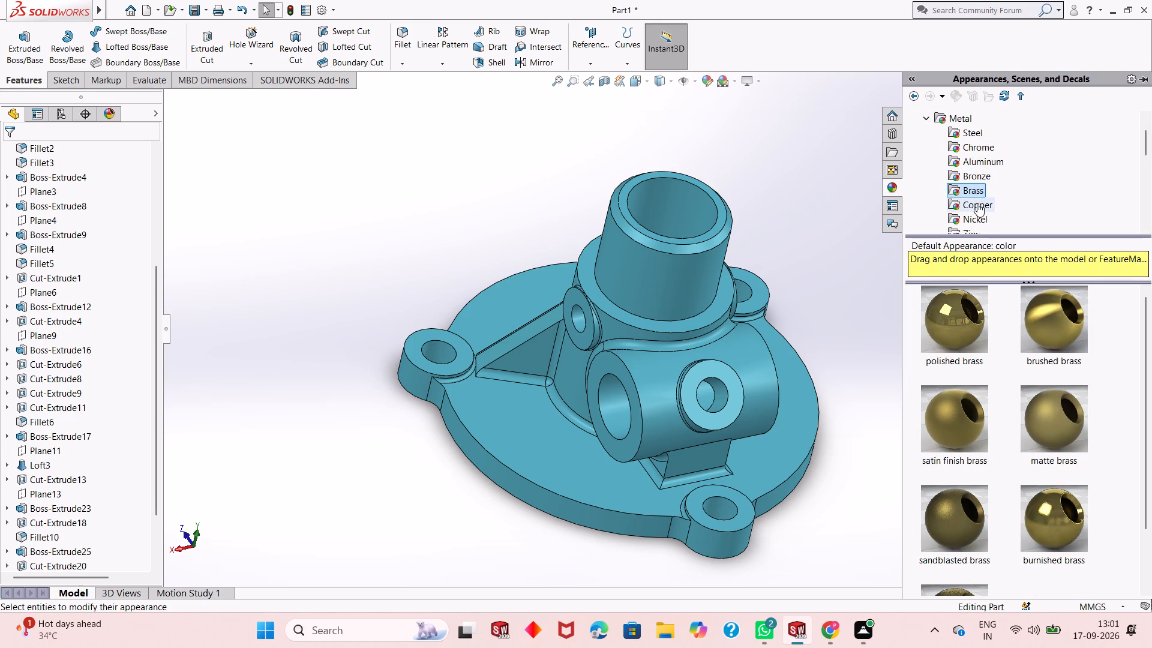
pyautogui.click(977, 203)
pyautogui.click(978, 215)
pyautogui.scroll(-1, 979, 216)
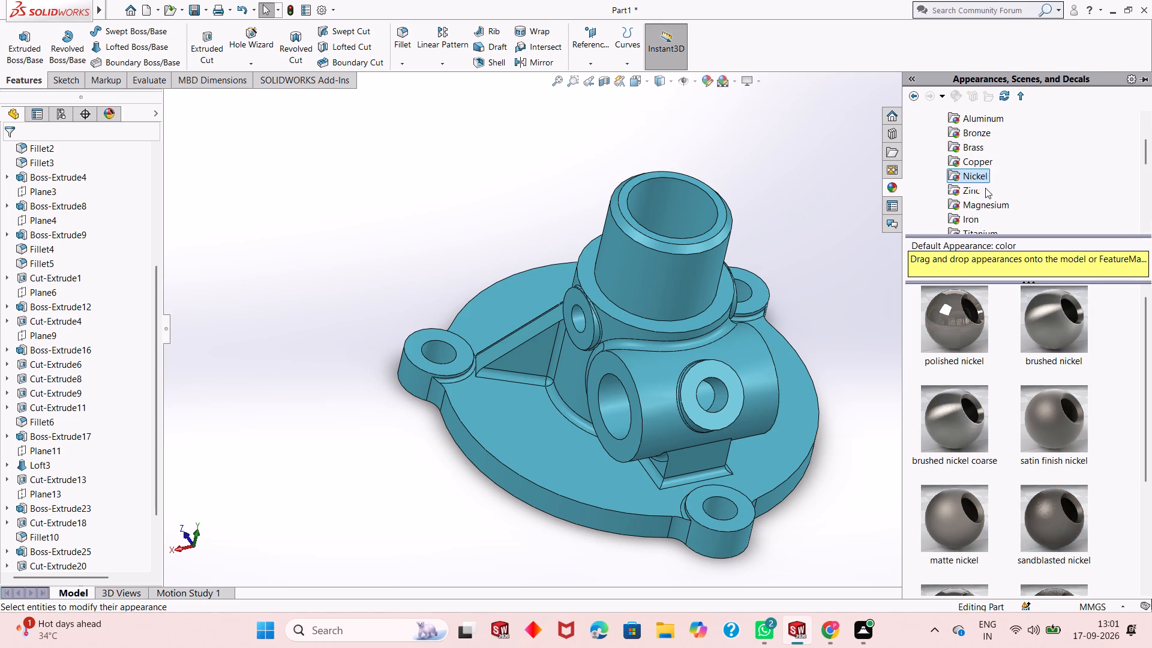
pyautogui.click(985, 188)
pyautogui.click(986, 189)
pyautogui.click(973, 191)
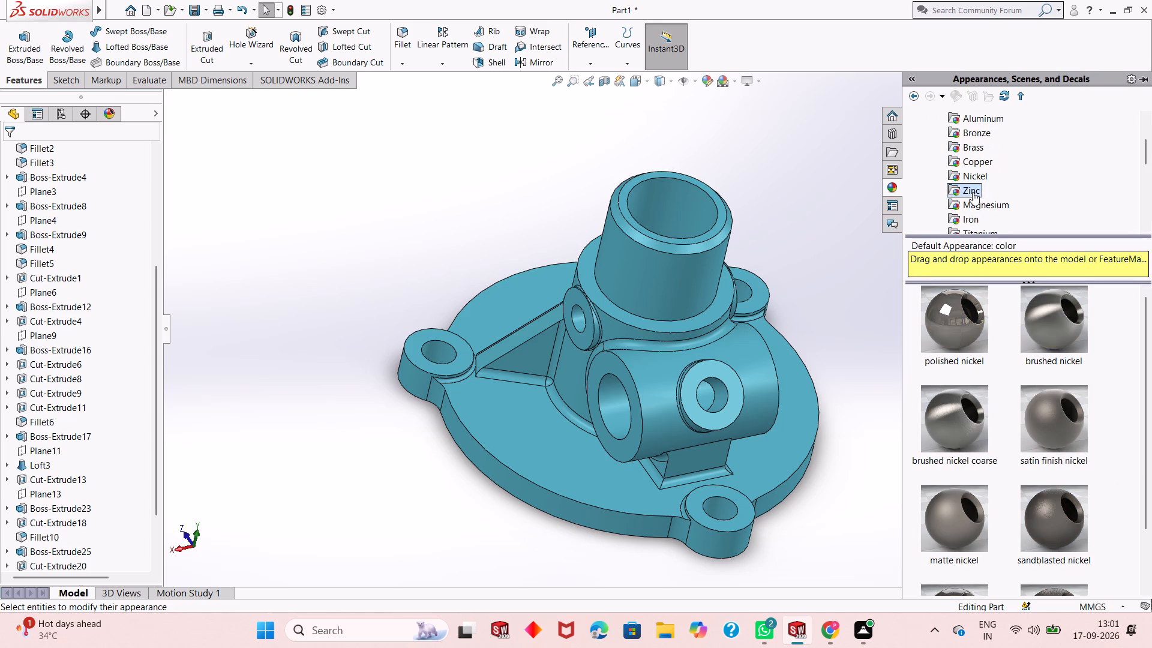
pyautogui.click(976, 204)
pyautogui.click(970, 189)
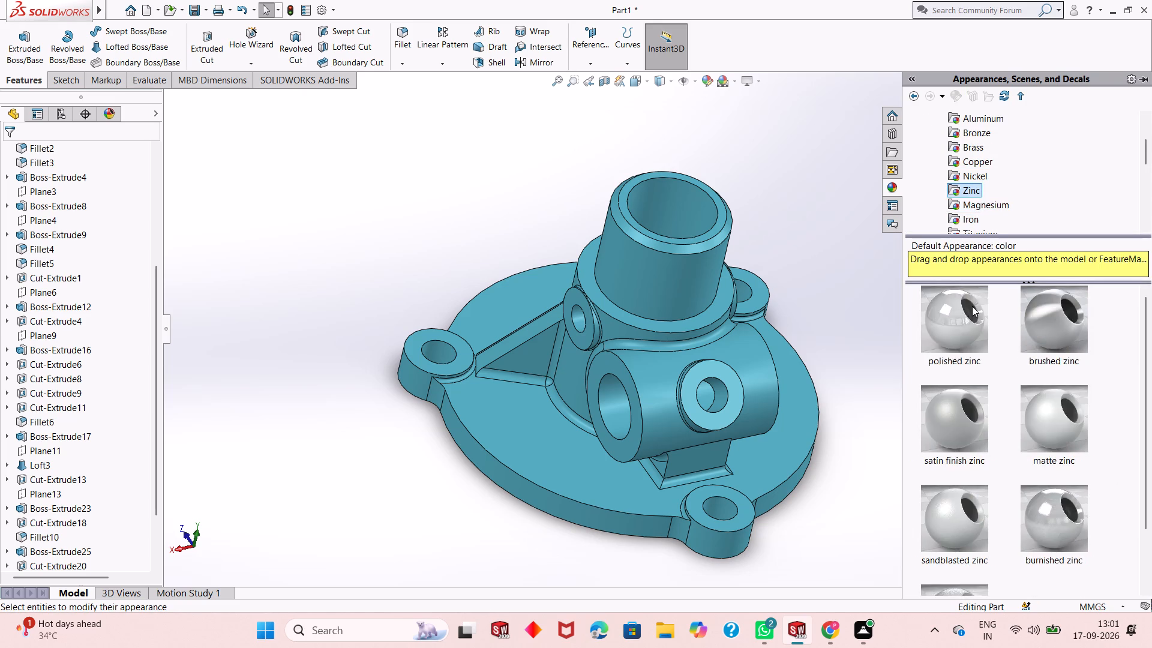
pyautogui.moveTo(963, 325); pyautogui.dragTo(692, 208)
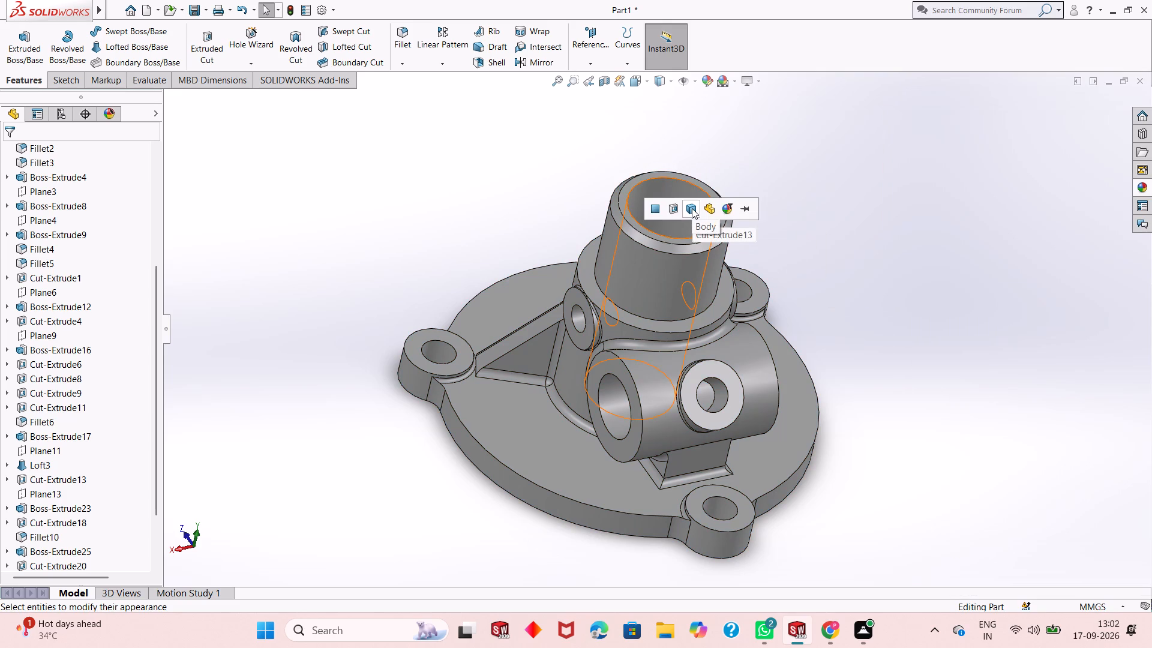
# Browse the appearance library for another finish, checking the remaining metals from magnesium to lead, plus painted, rubber, glass and plastic.
pyautogui.click(1143, 190)
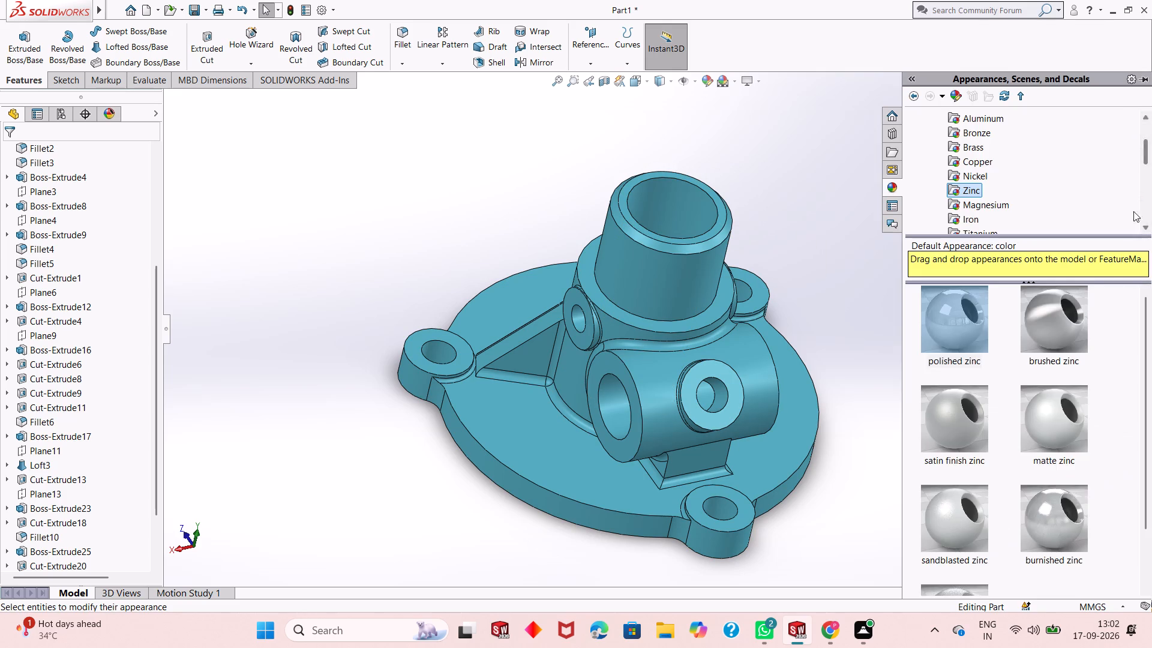
pyautogui.scroll(-2, 1064, 397)
pyautogui.scroll(3, 1039, 398)
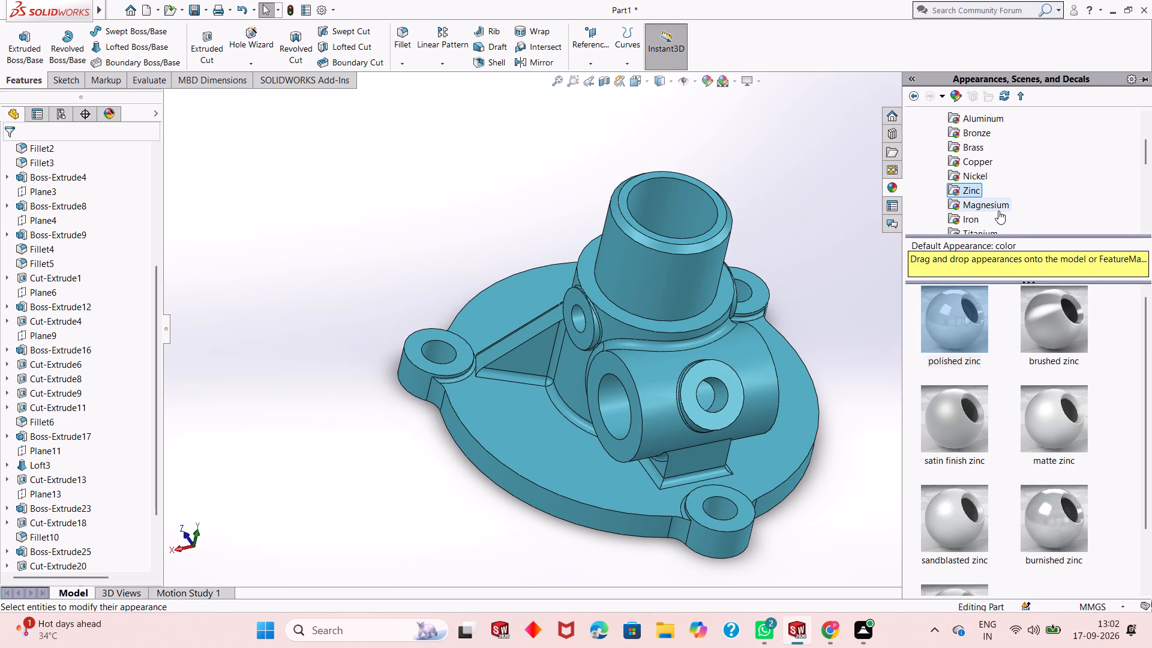
pyautogui.click(998, 211)
pyautogui.click(972, 220)
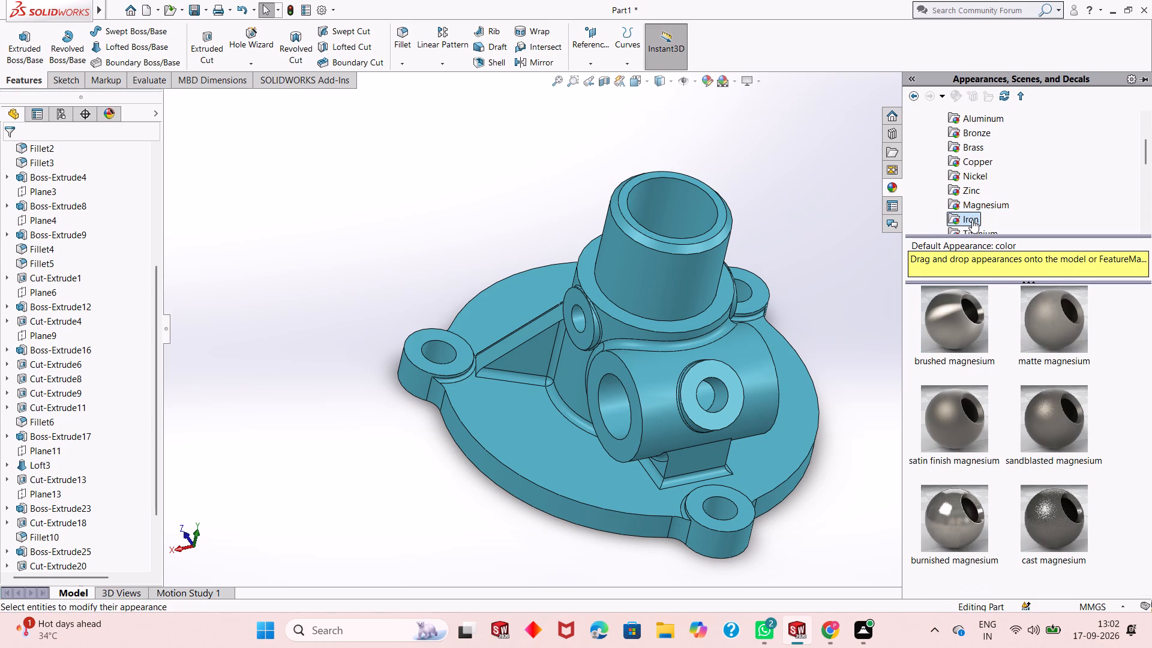
pyautogui.scroll(-2, 972, 220)
pyautogui.click(994, 151)
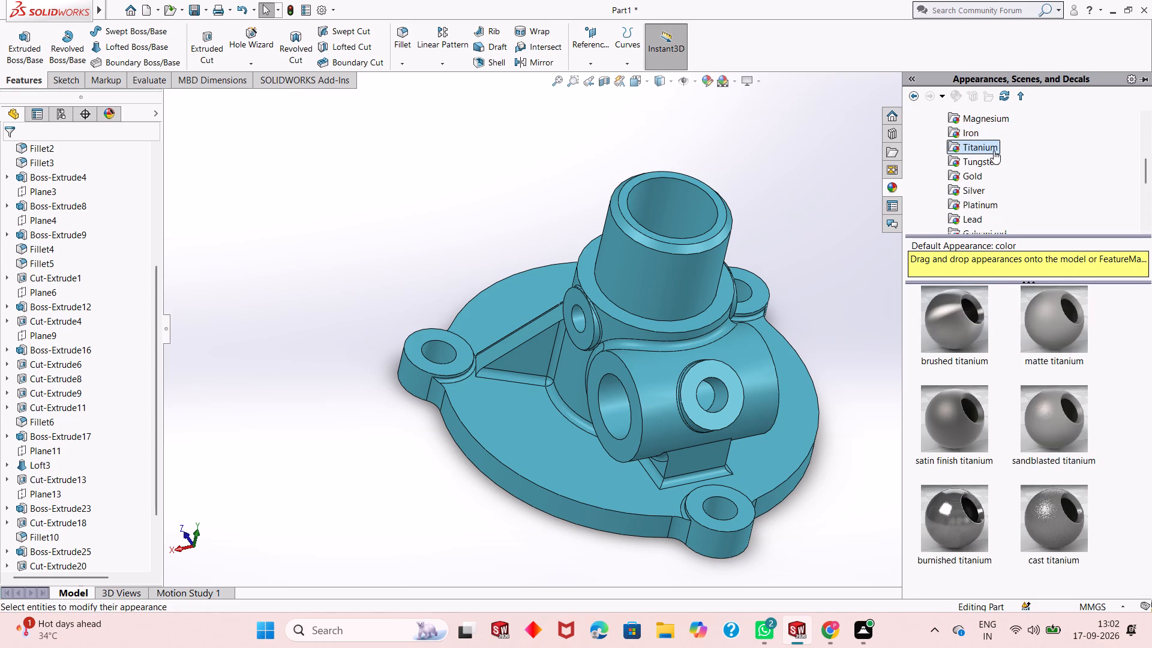
pyautogui.click(993, 161)
pyautogui.click(991, 169)
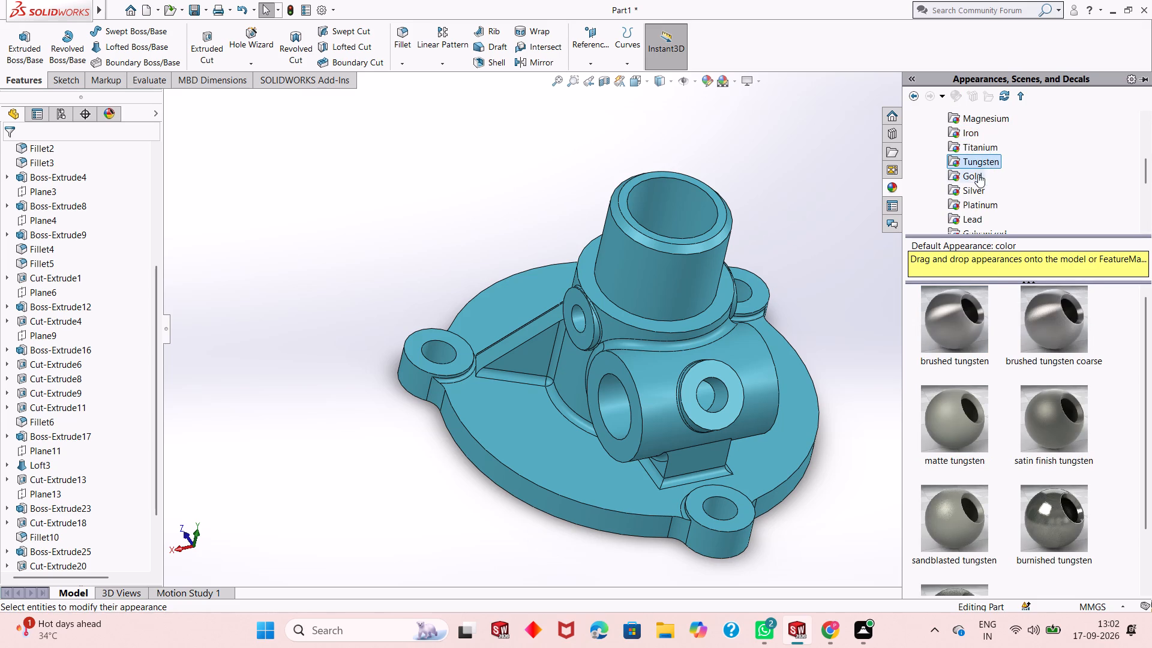
pyautogui.click(974, 172)
pyautogui.click(979, 191)
pyautogui.click(981, 197)
pyautogui.click(978, 217)
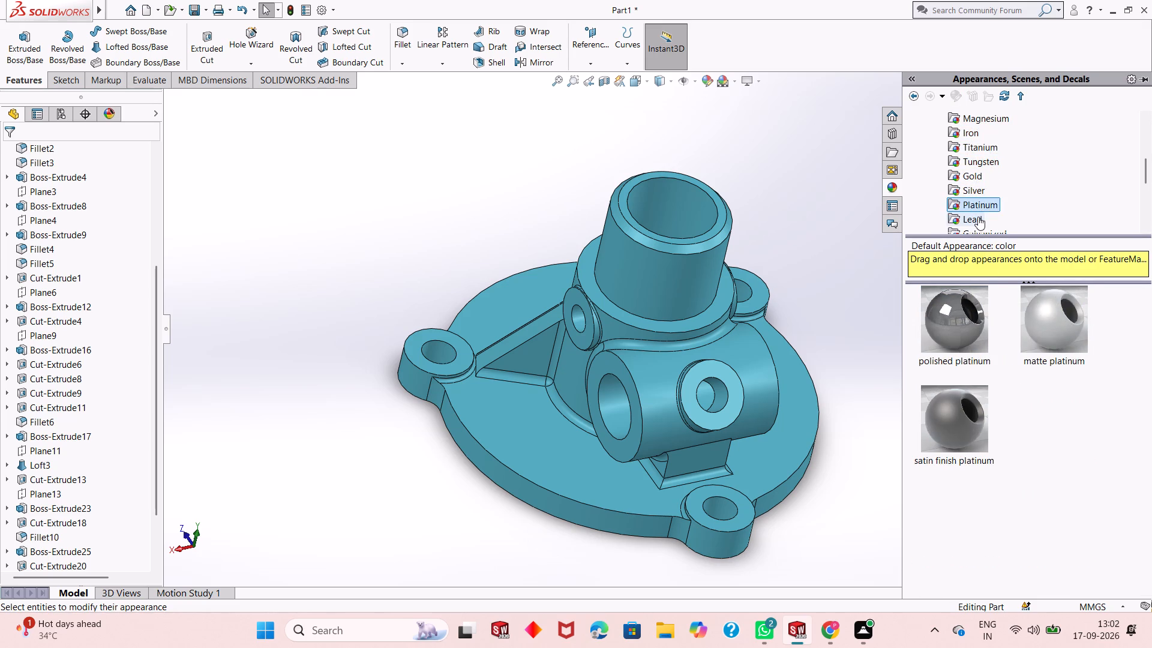
pyautogui.scroll(11, 976, 210)
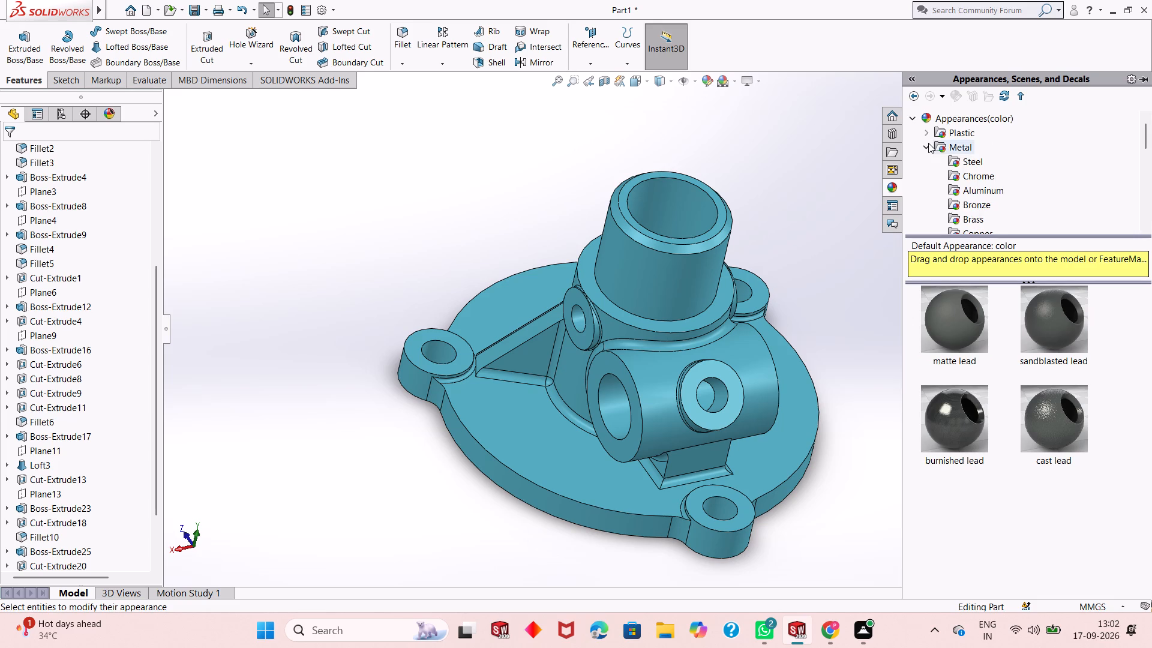
pyautogui.click(928, 143)
pyautogui.click(966, 167)
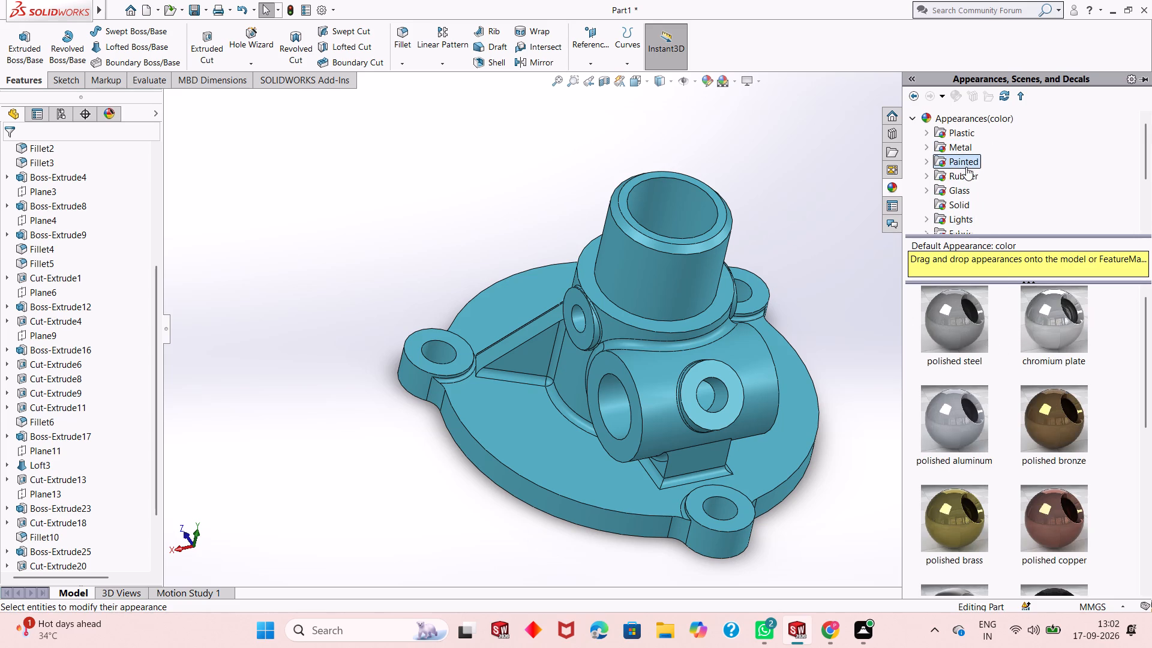
pyautogui.click(965, 182)
pyautogui.click(966, 191)
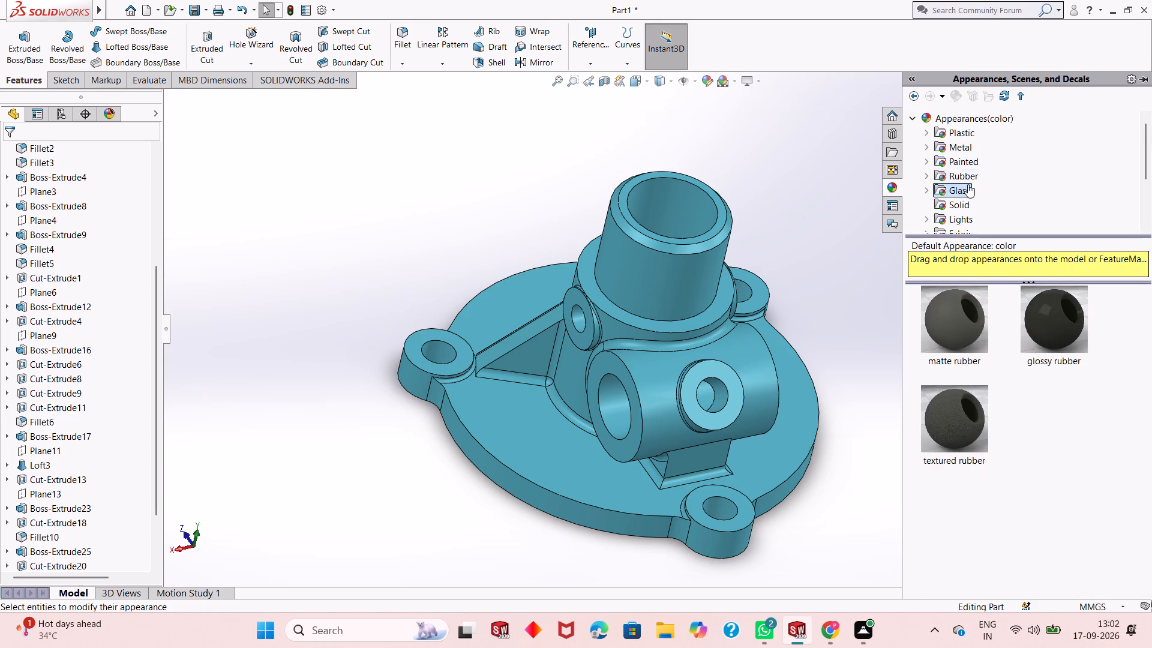
pyautogui.click(963, 139)
# Apply the polished aluminum appearance from the Metal library to the vertical boss's bore feature, Cut-Extrude13.
pyautogui.click(963, 151)
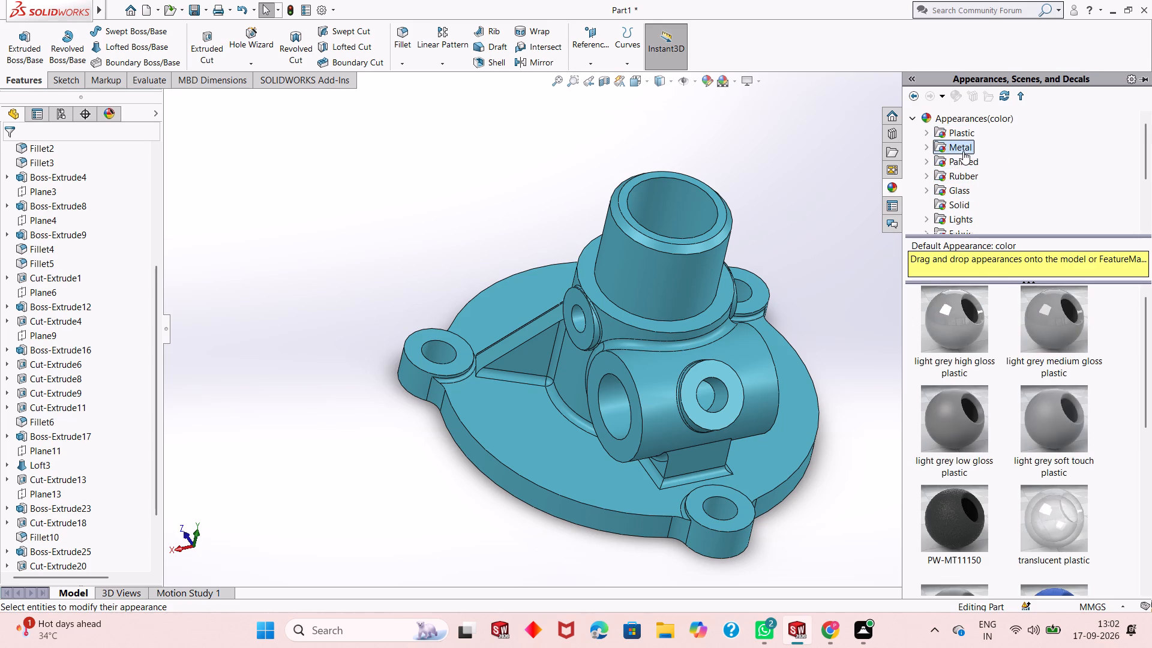
pyautogui.moveTo(961, 436); pyautogui.dragTo(752, 246)
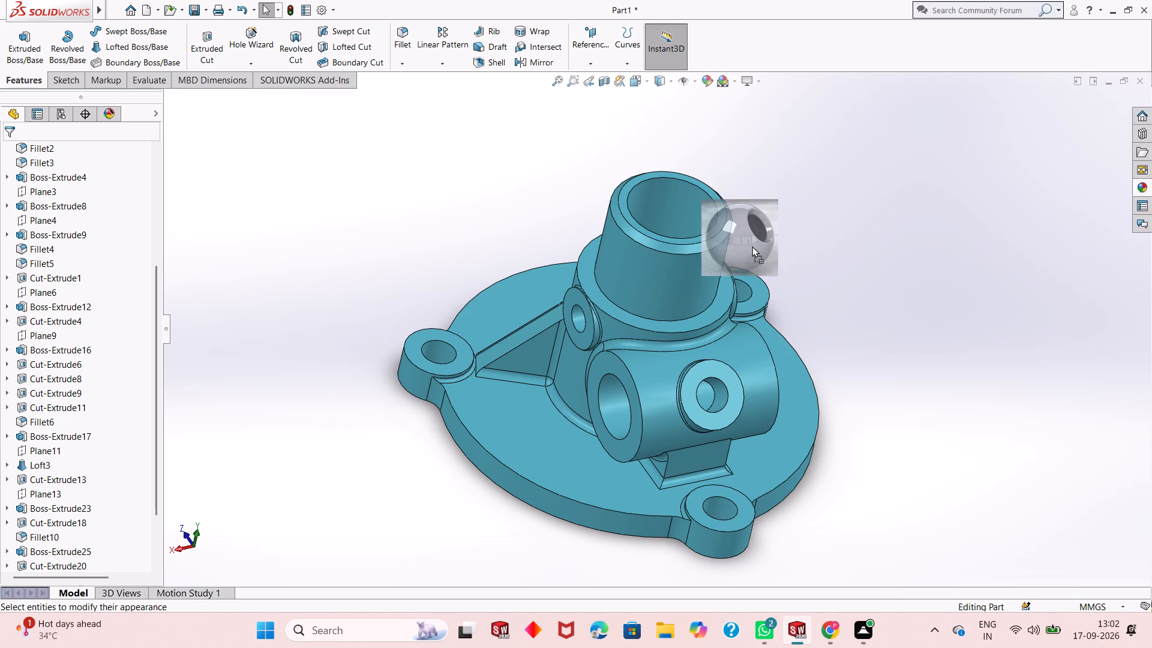
pyautogui.moveTo(752, 246); pyautogui.dragTo(693, 221)
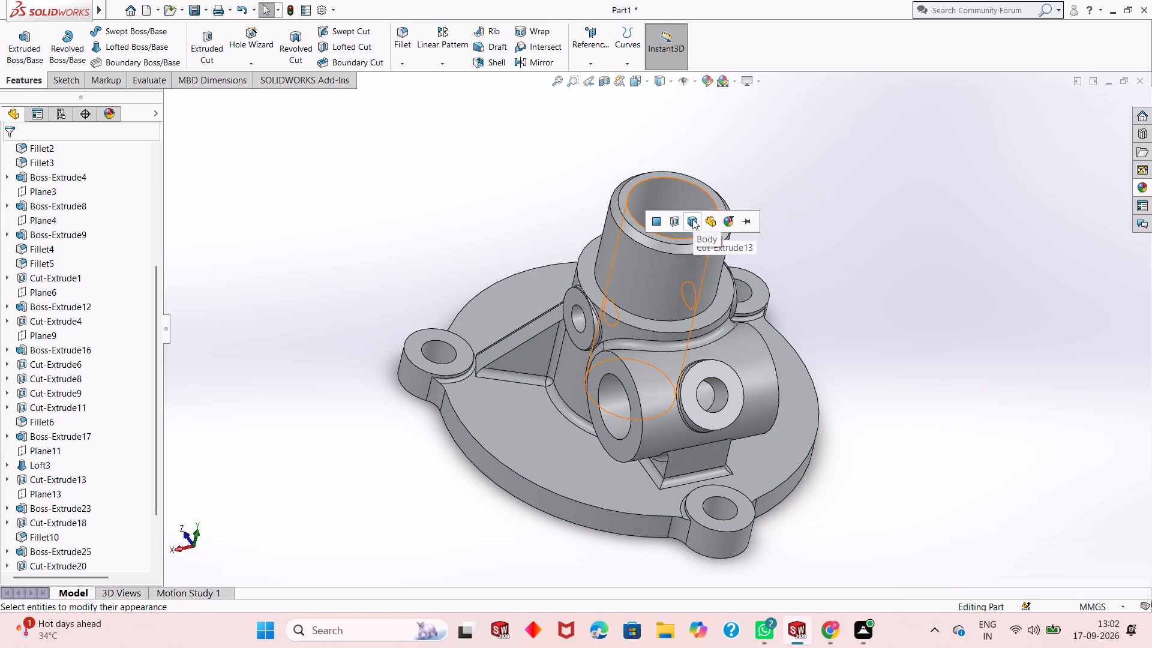
pyautogui.click(676, 223)
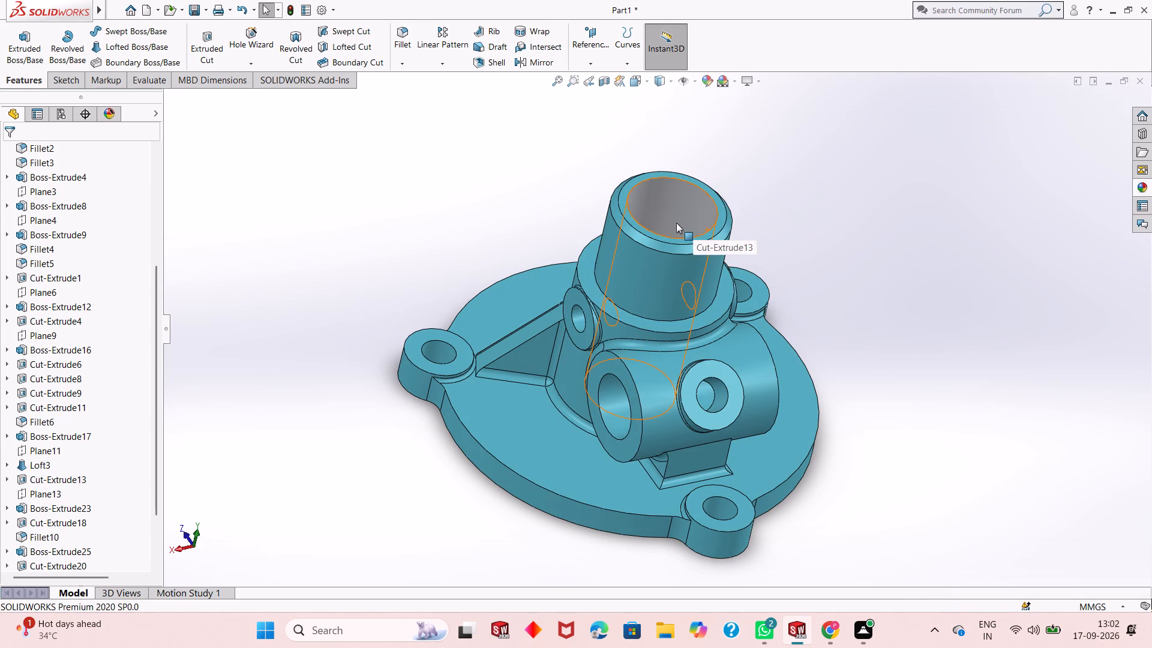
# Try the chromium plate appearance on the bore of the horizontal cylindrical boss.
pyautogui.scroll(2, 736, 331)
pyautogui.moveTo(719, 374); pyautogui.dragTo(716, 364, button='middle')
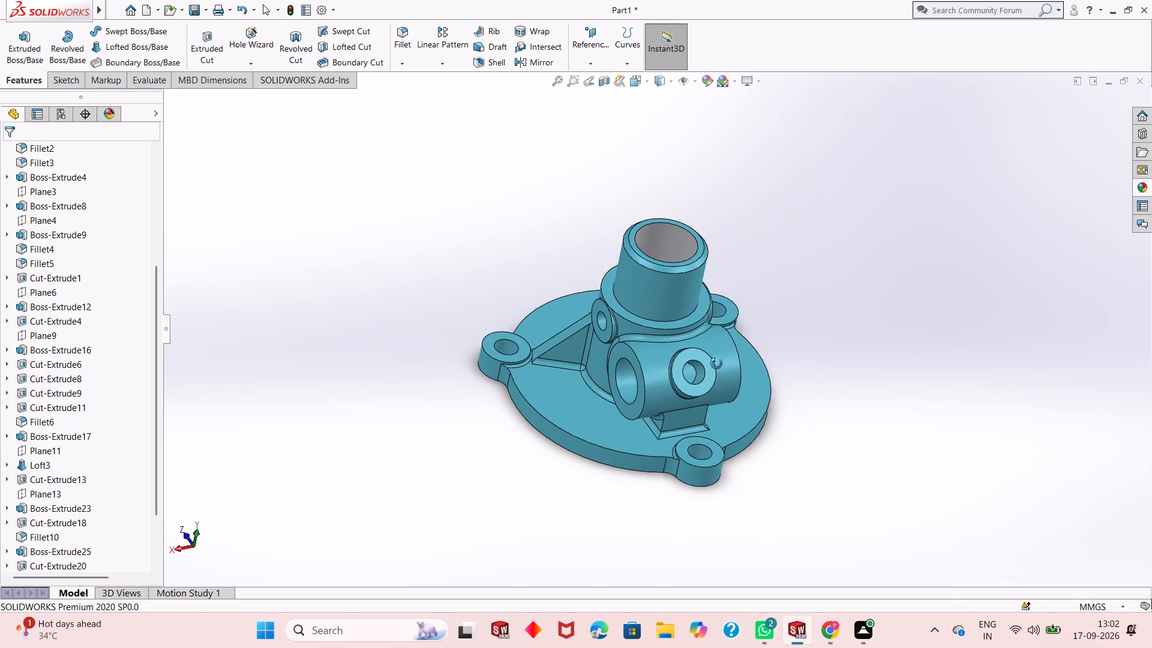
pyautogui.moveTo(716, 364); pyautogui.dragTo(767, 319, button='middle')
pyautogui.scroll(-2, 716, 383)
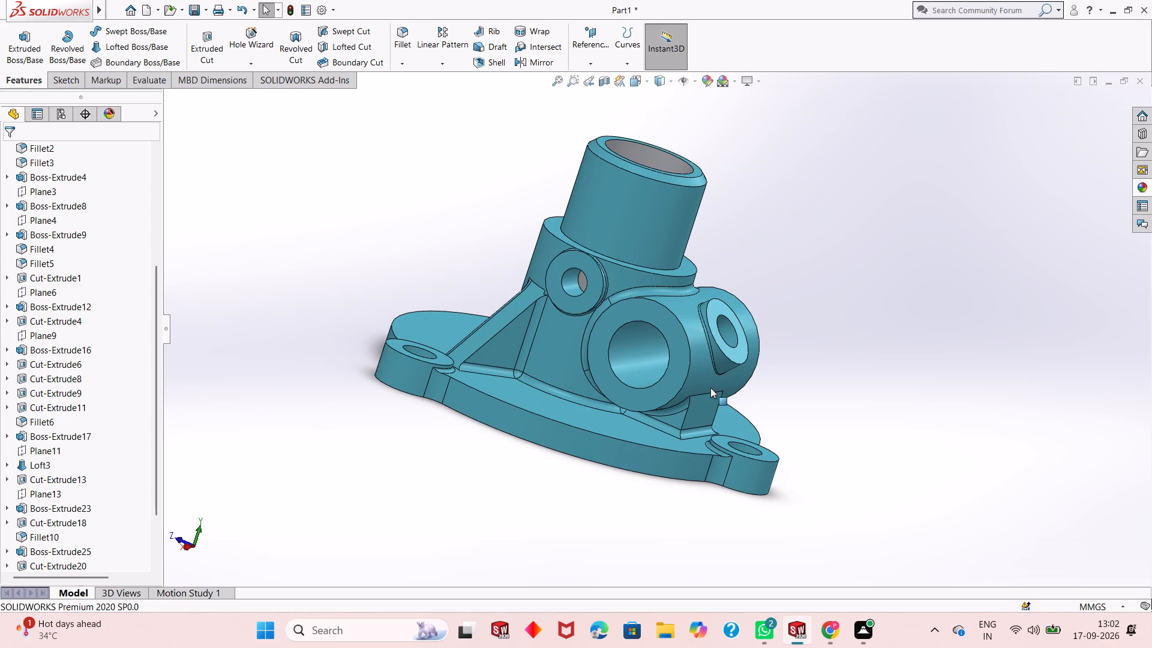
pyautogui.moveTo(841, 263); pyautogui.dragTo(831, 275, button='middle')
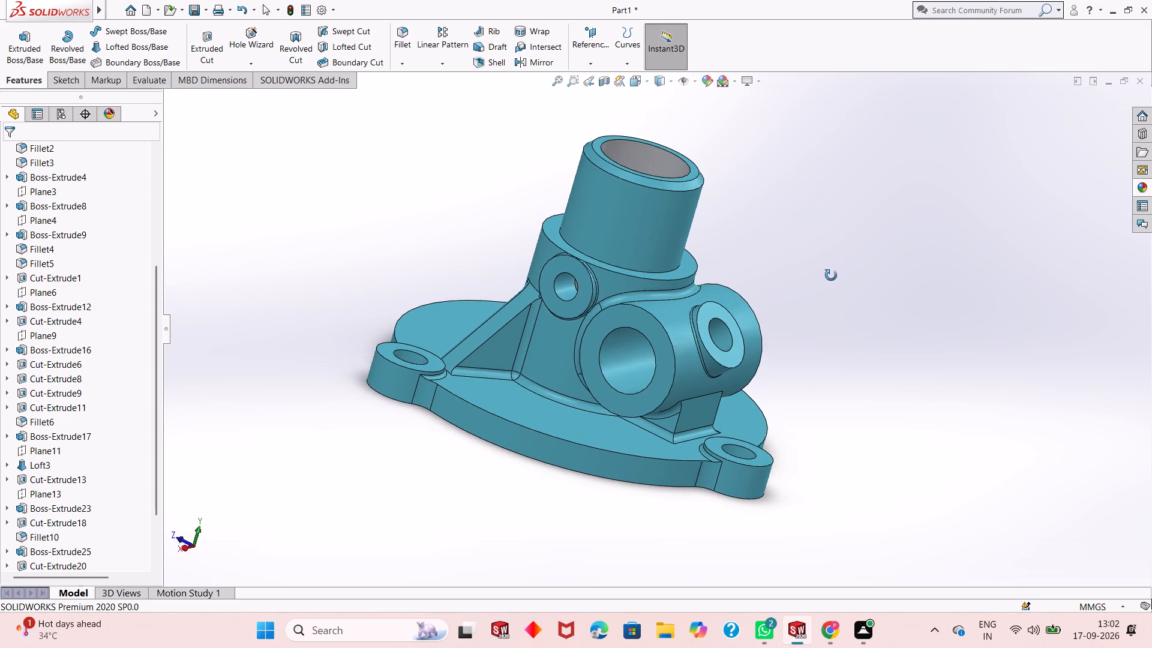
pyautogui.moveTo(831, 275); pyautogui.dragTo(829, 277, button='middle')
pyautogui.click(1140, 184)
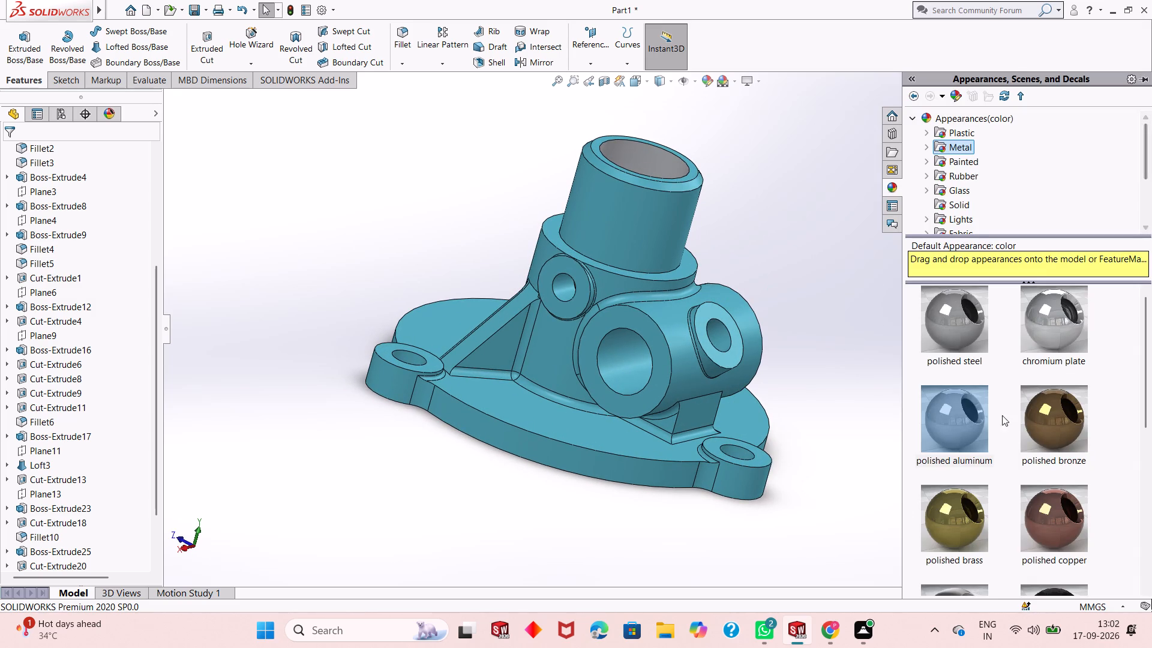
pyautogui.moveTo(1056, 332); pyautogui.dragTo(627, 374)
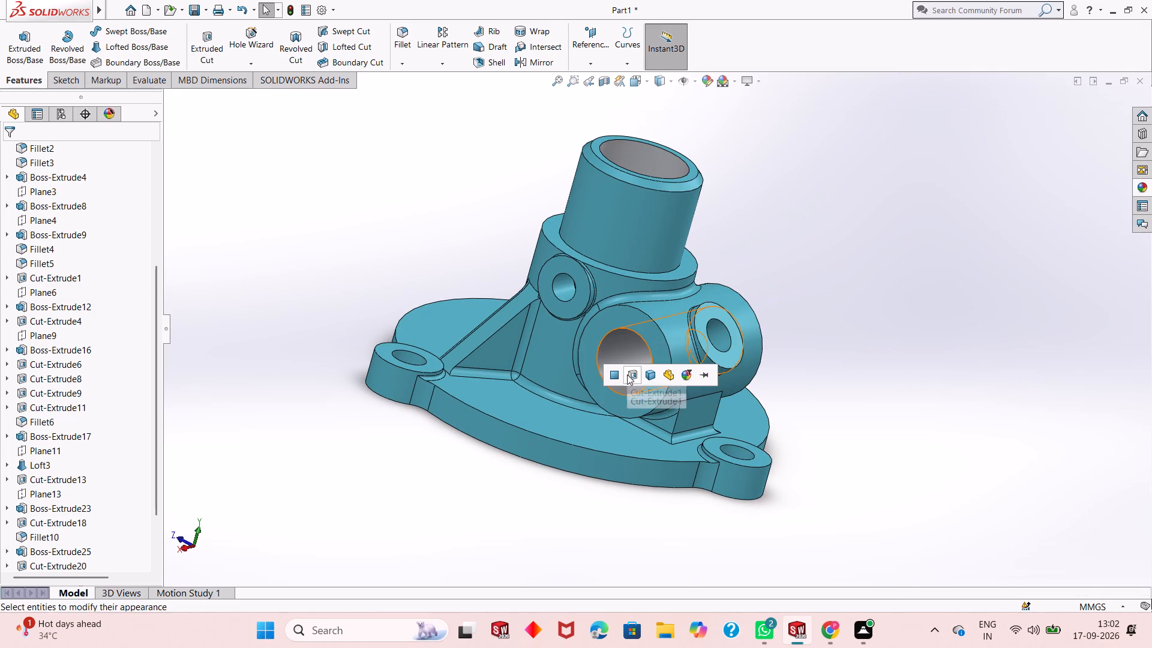
# Apply the polished aluminum appearance to the horizontal cylindrical boss's bore feature, Cut-Extrude1.
pyautogui.click(1142, 184)
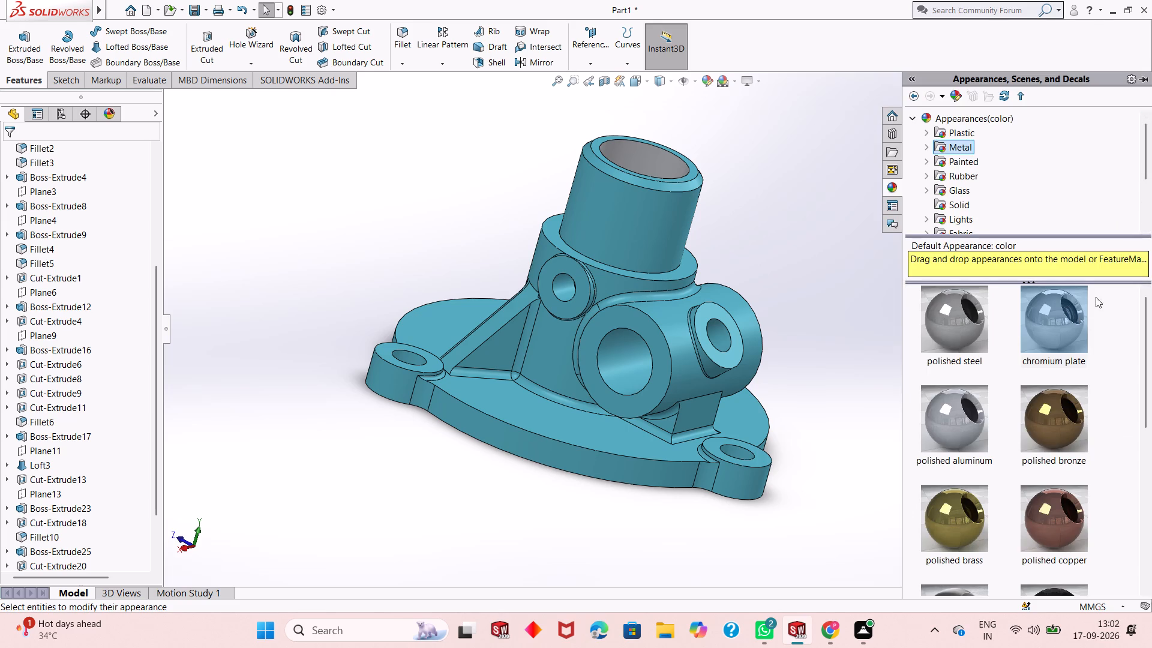
pyautogui.moveTo(962, 433); pyautogui.dragTo(620, 366)
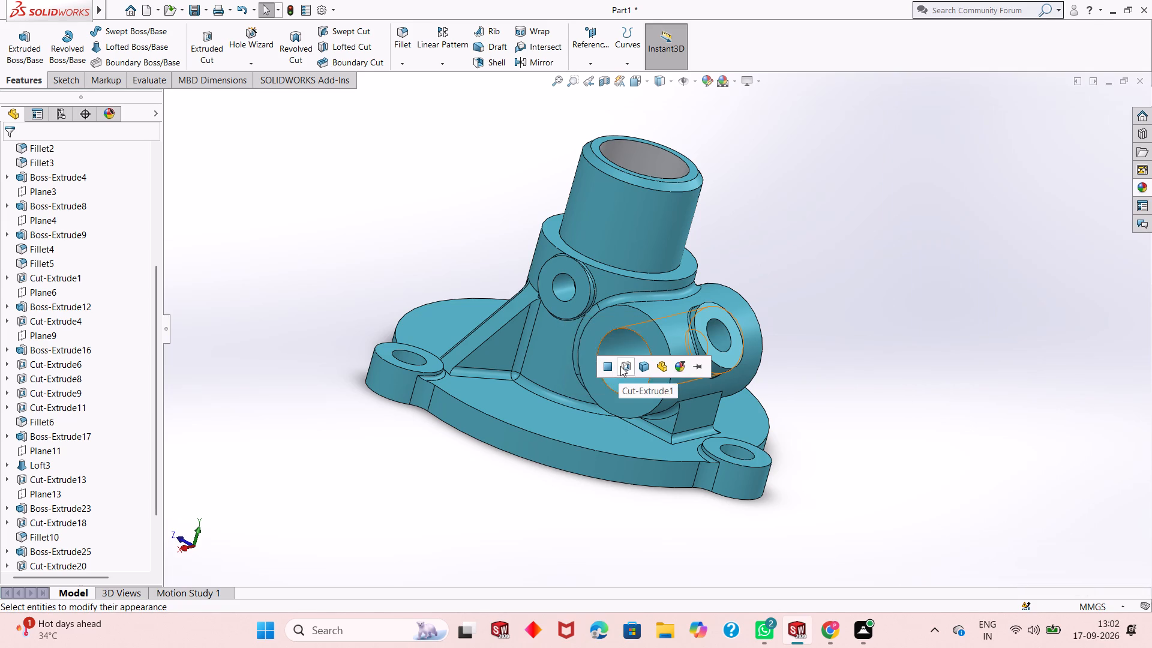
pyautogui.click(620, 367)
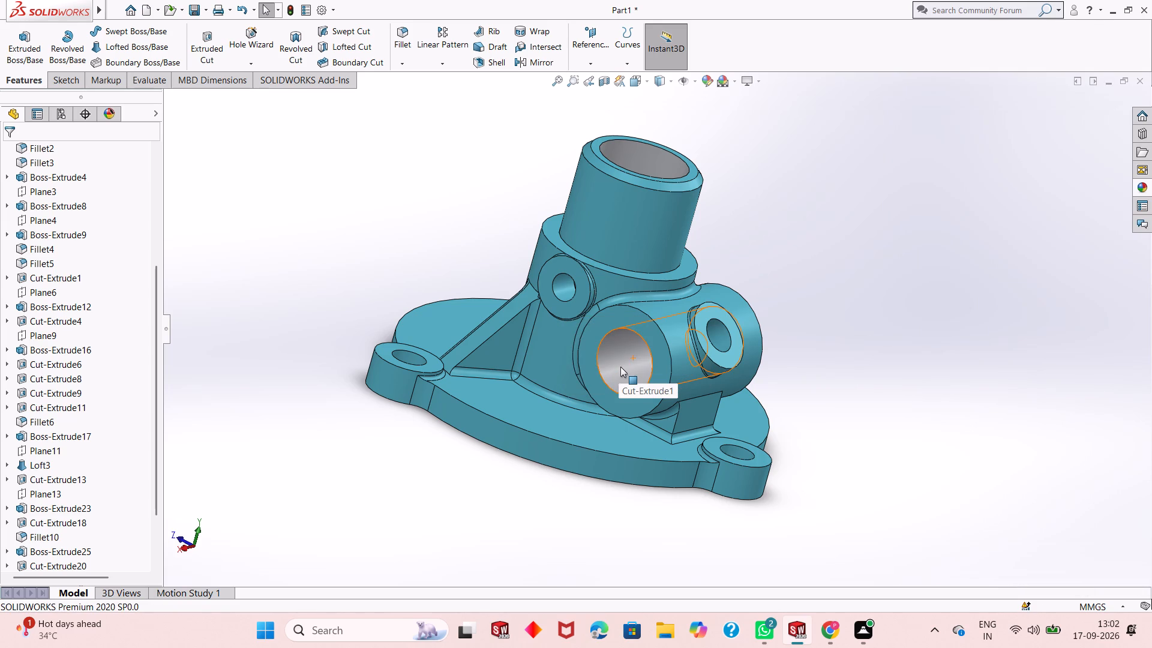
# Apply the polished aluminum appearance to the Cut-Extrude8 hole in the small round boss on top of the horizontal cylinder.
pyautogui.click(1139, 182)
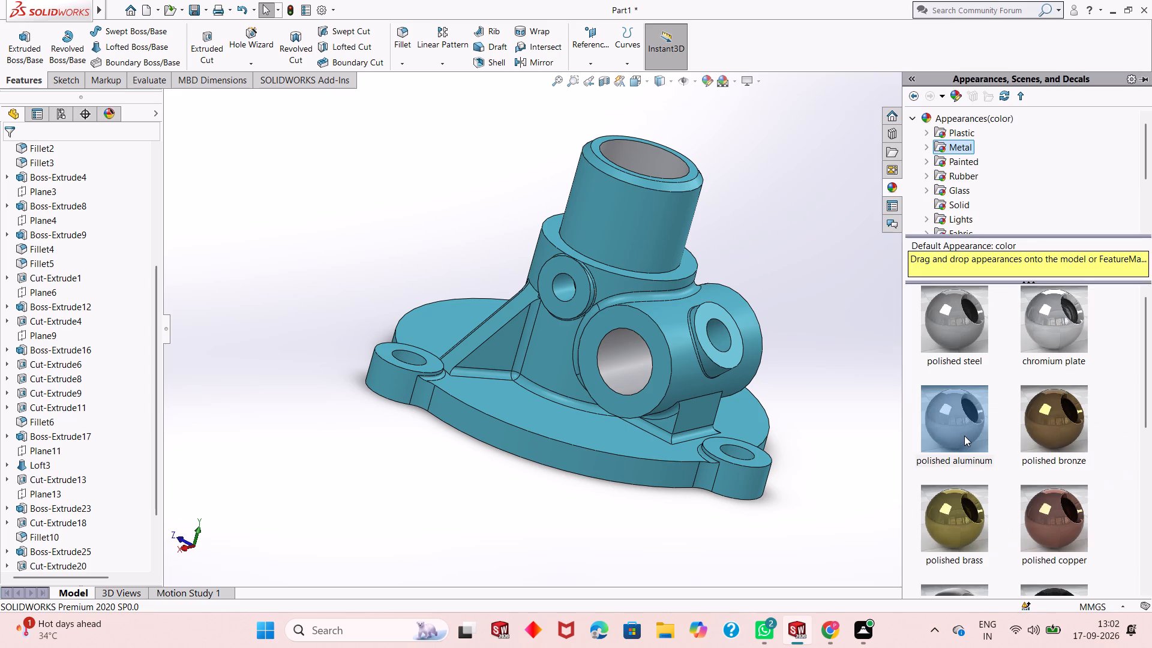
pyautogui.moveTo(964, 436); pyautogui.dragTo(722, 340)
pyautogui.click(722, 340)
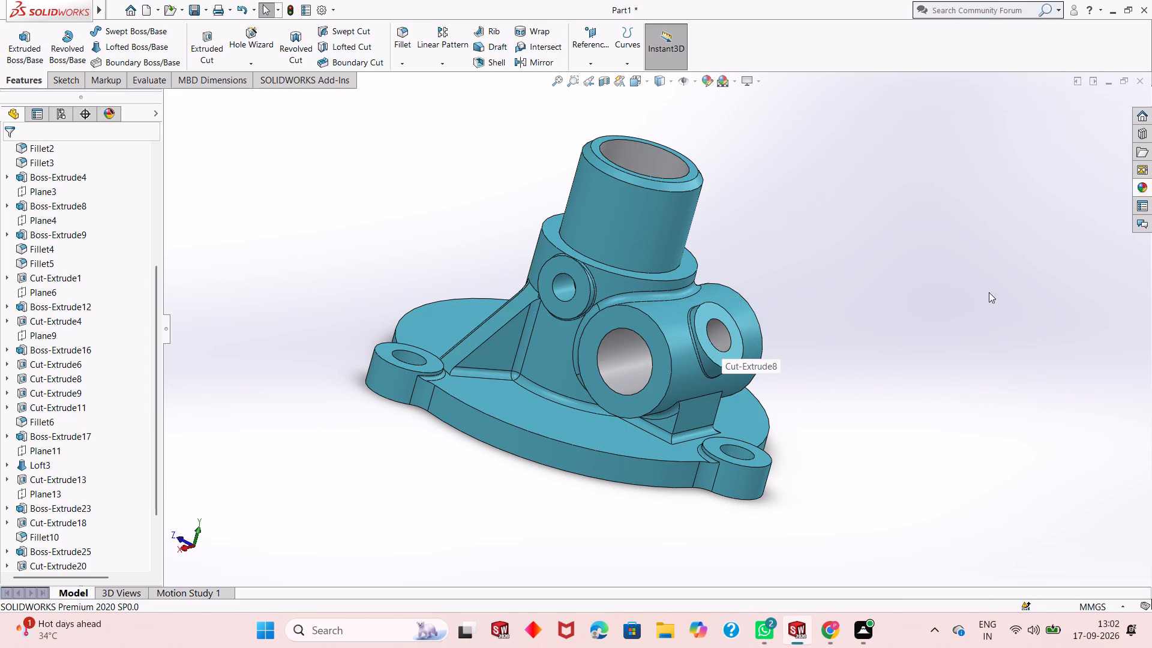
# Apply the polished aluminum appearance to the flange lug holes, feature Cut-Extrude9.
pyautogui.moveTo(979, 299); pyautogui.dragTo(967, 326, button='middle')
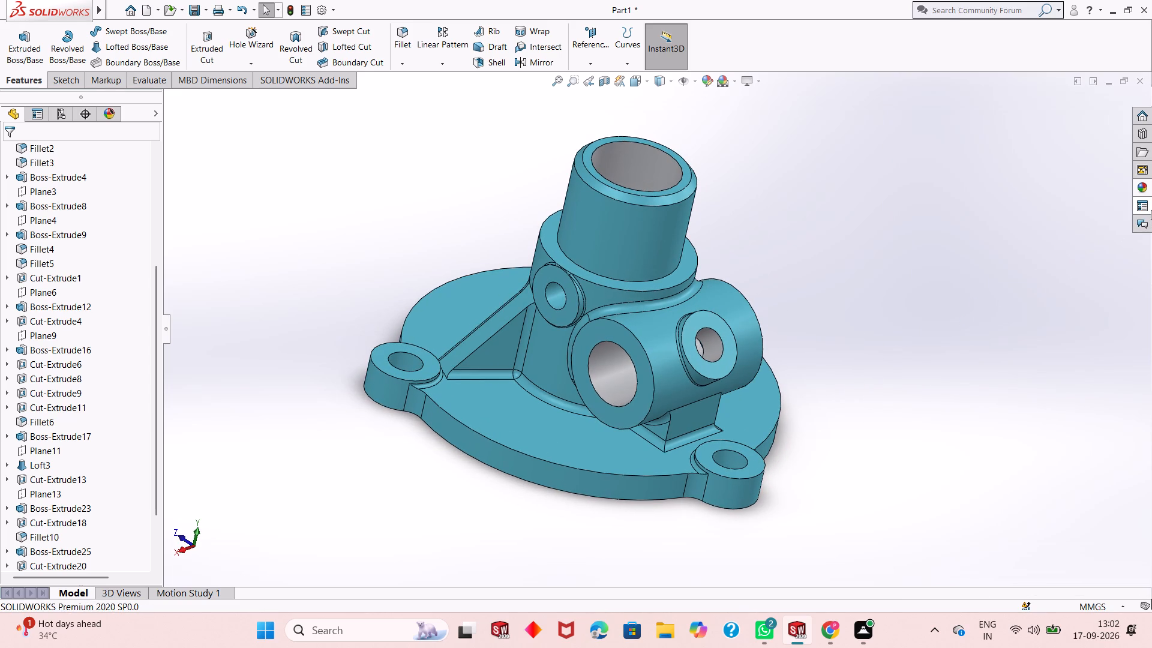
pyautogui.click(1147, 190)
pyautogui.moveTo(965, 430); pyautogui.dragTo(743, 466)
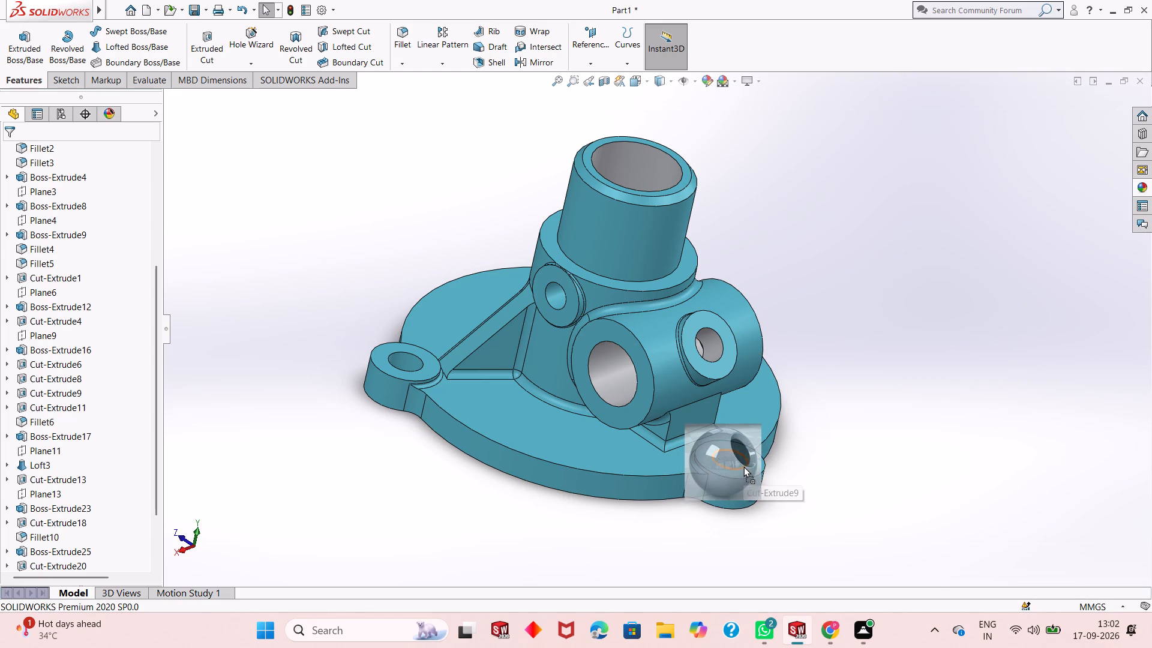
pyautogui.moveTo(743, 466); pyautogui.dragTo(741, 460)
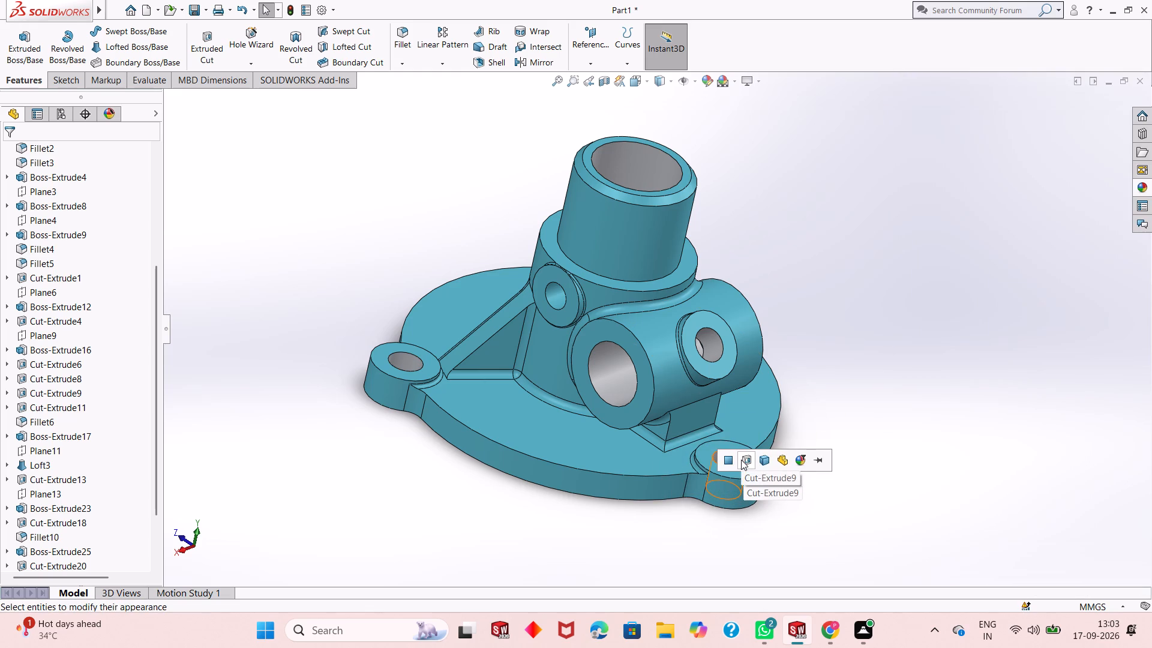
pyautogui.click(741, 460)
# Apply the polished aluminum appearance to the Cut-Extrude4 hole in the small side boss above the gusset.
pyautogui.click(1138, 190)
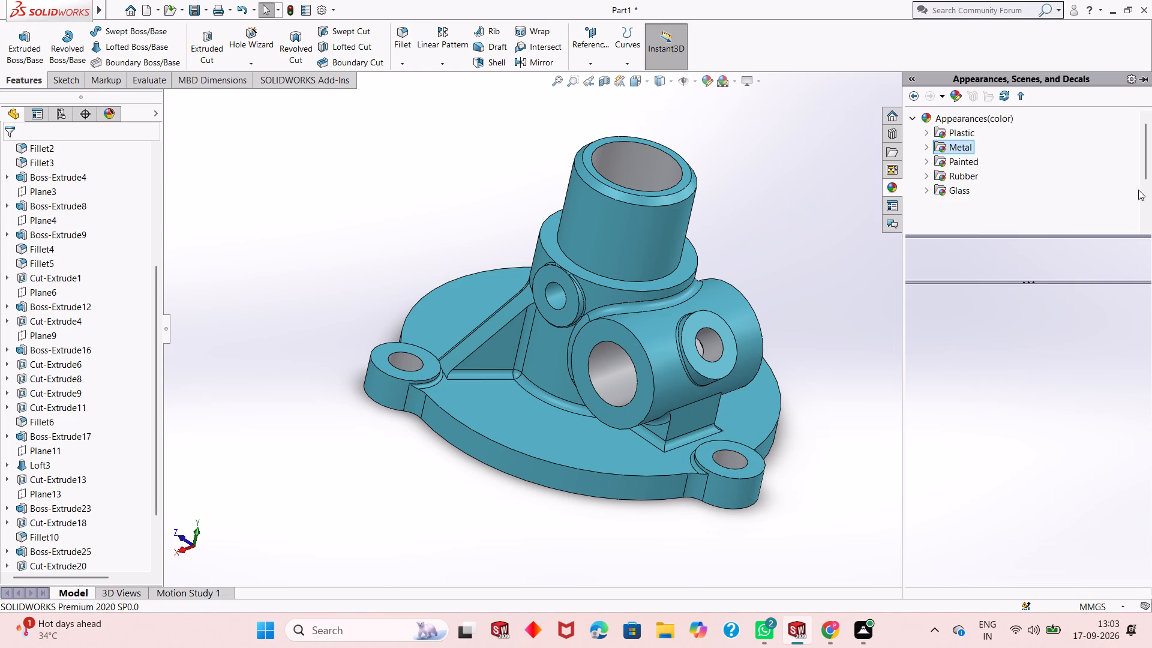
pyautogui.moveTo(948, 431); pyautogui.dragTo(554, 356)
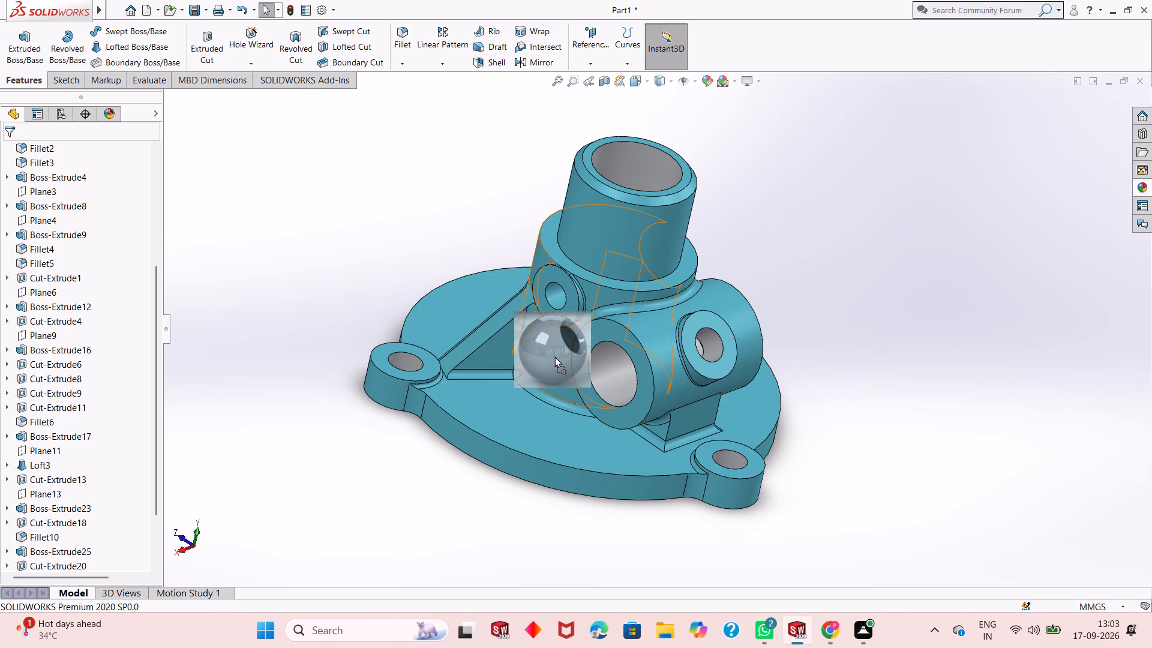
pyautogui.moveTo(554, 356); pyautogui.dragTo(561, 301)
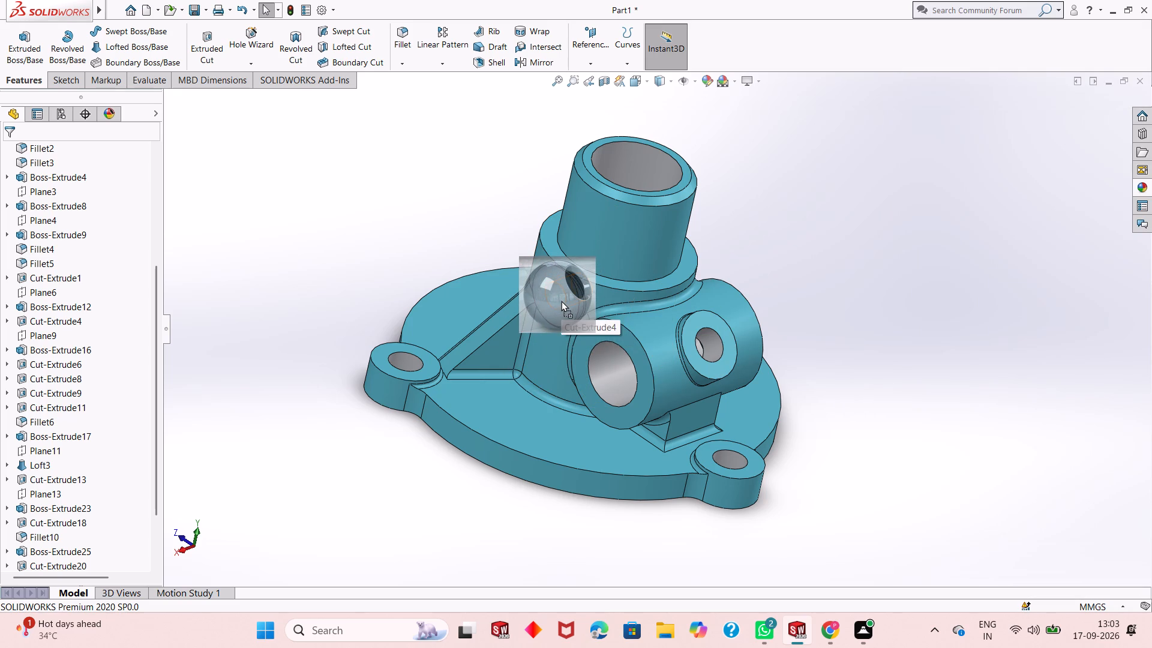
pyautogui.moveTo(561, 301); pyautogui.dragTo(561, 300)
pyautogui.click(561, 299)
# Inspect the housing from all sides, checking the finish of the bores and holes against the body colour.
pyautogui.moveTo(858, 322); pyautogui.dragTo(790, 335, button='middle')
pyautogui.scroll(-1, 858, 322)
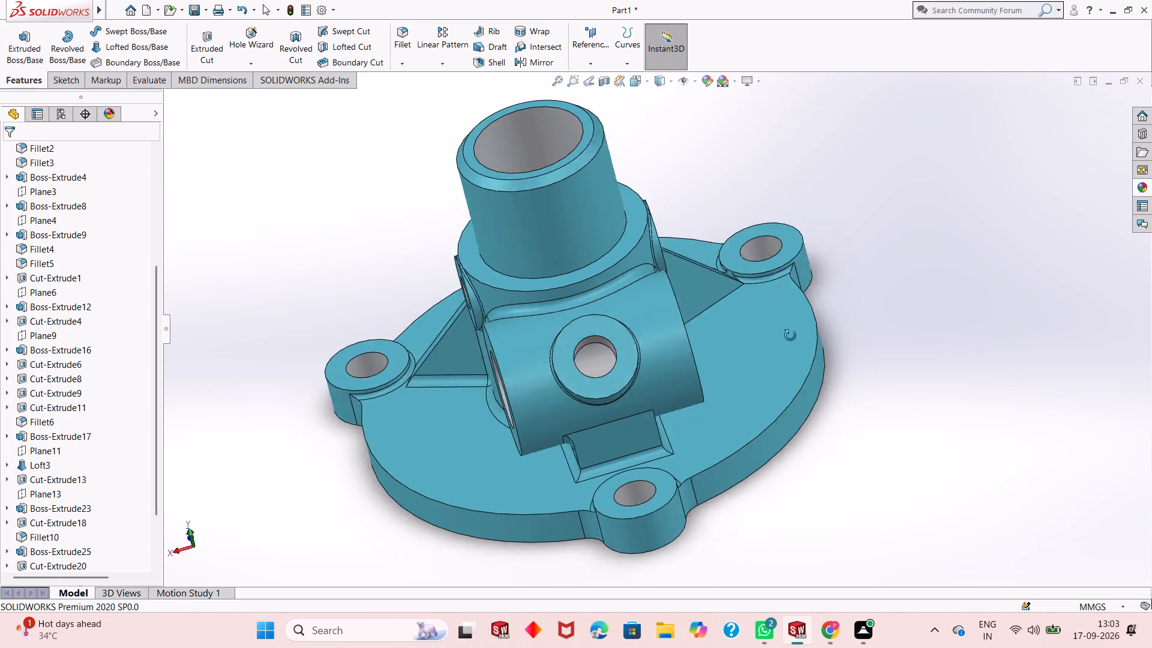
pyautogui.moveTo(790, 335); pyautogui.dragTo(825, 305, button='middle')
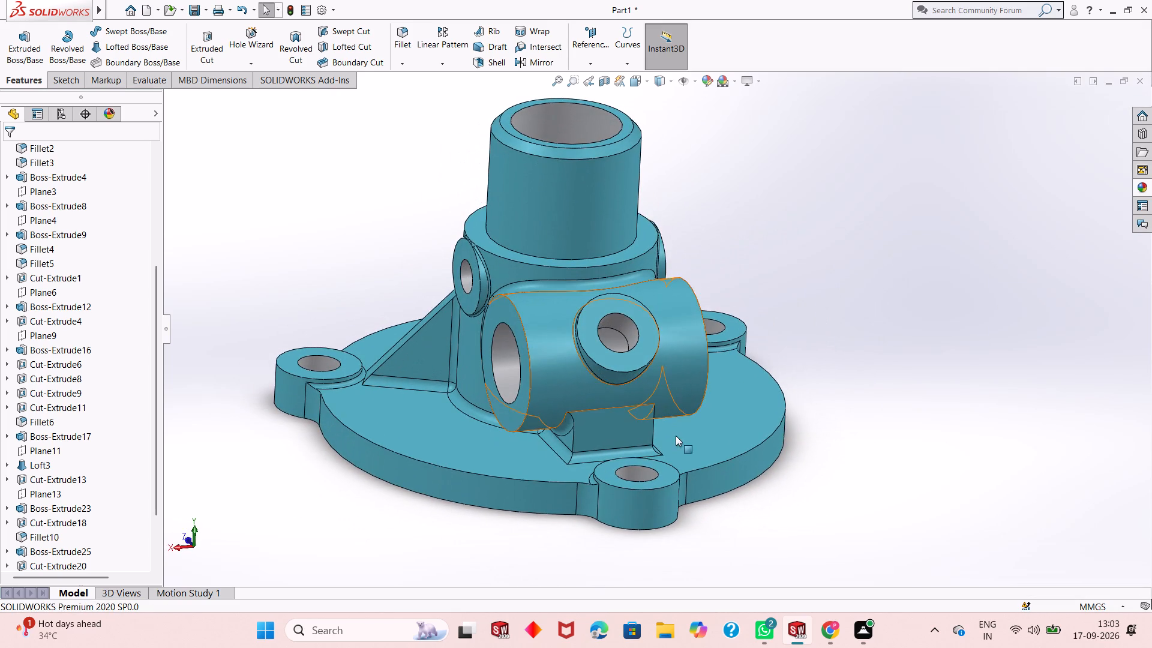
pyautogui.moveTo(676, 439); pyautogui.dragTo(575, 501, button='middle')
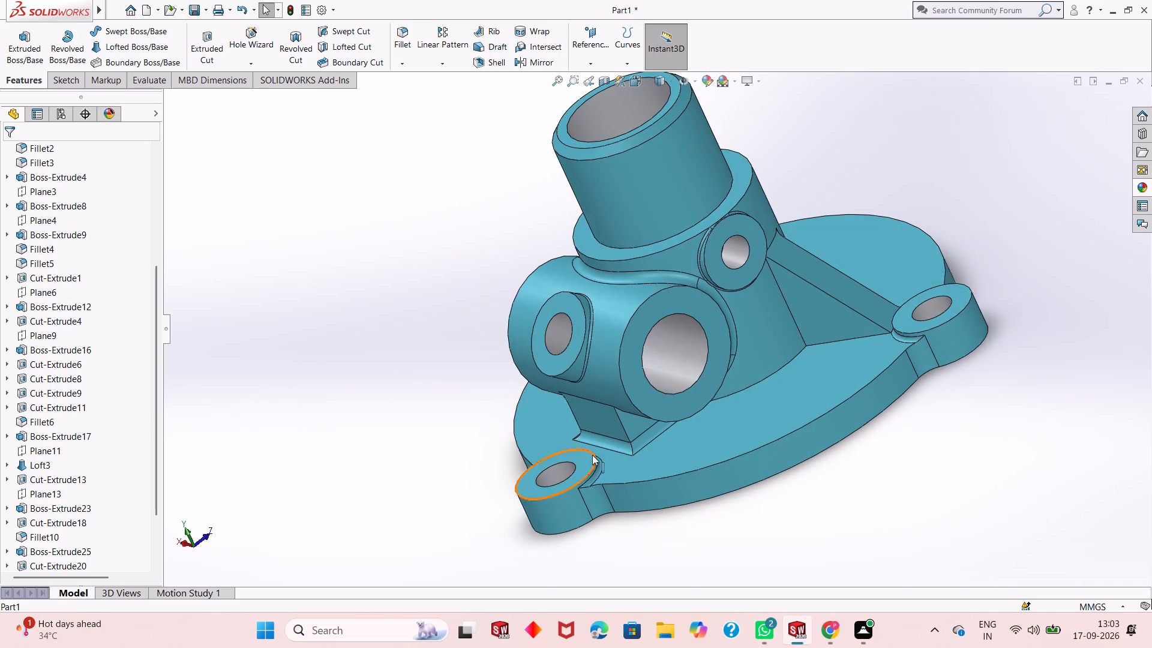
pyautogui.moveTo(593, 454); pyautogui.dragTo(735, 373, button='middle')
pyautogui.scroll(1, 709, 379)
pyautogui.scroll(2, 599, 406)
pyautogui.scroll(-4, 568, 321)
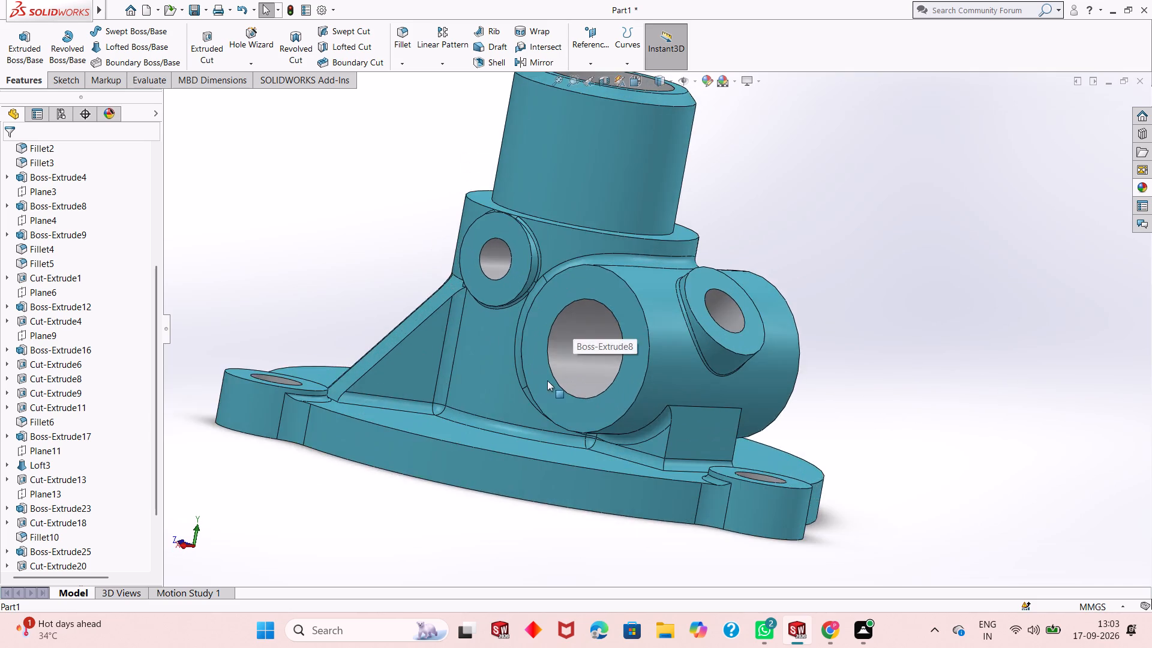
pyautogui.moveTo(548, 380); pyautogui.dragTo(654, 539, button='middle')
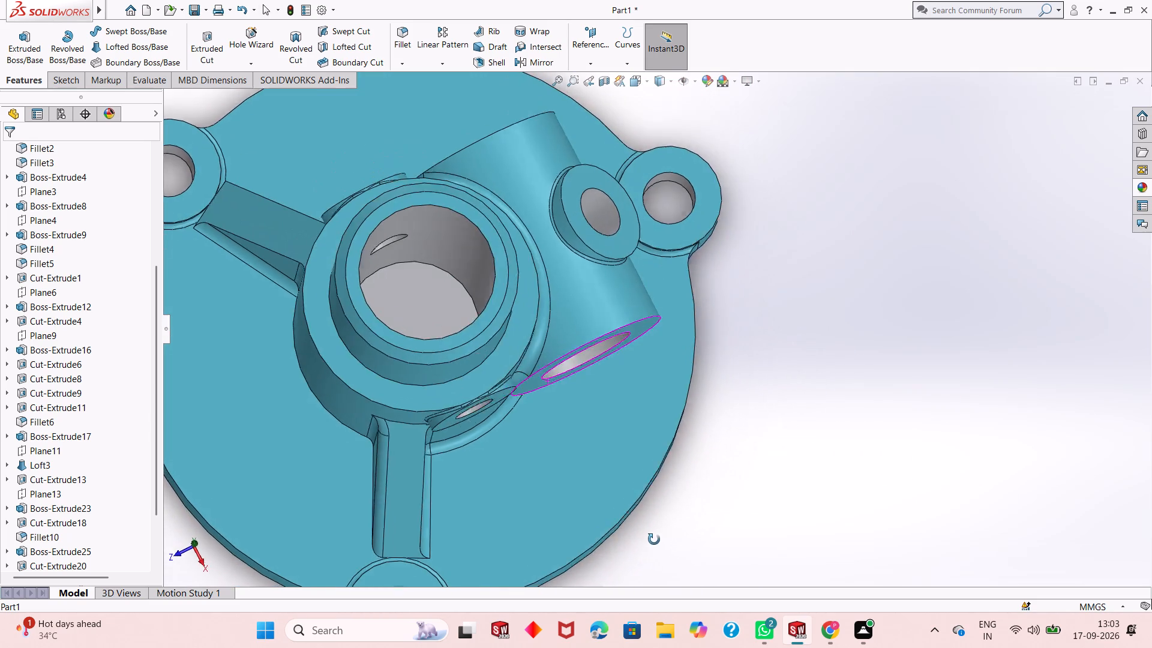
pyautogui.moveTo(654, 539); pyautogui.dragTo(689, 490, button='middle')
pyautogui.scroll(2, 662, 538)
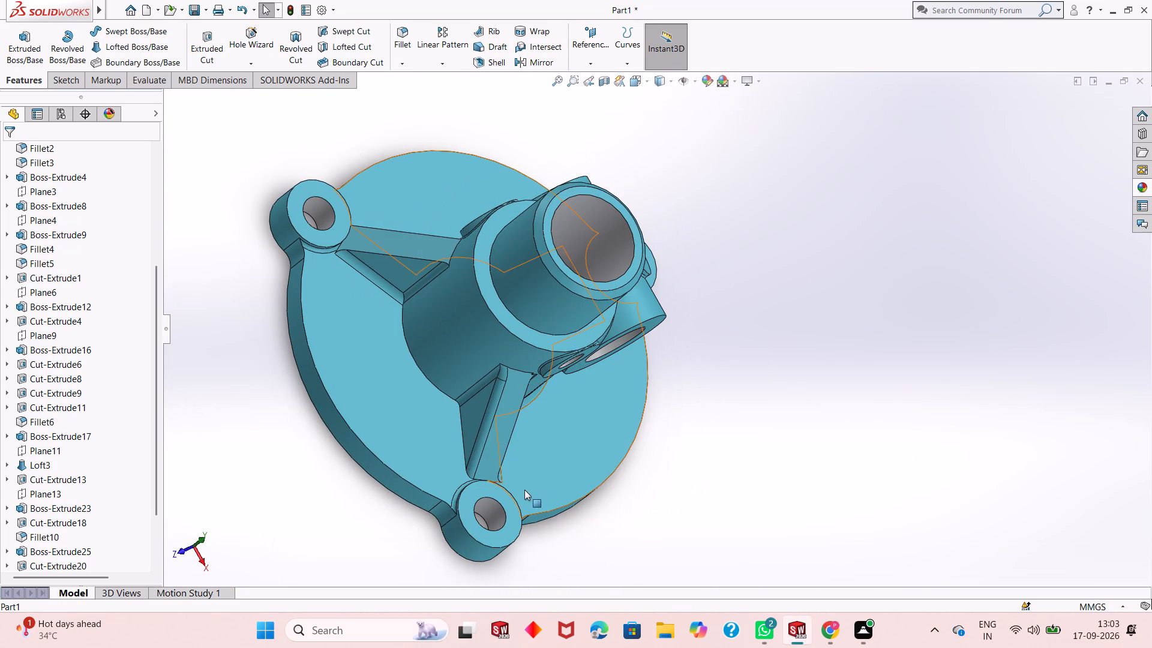
pyautogui.moveTo(523, 490); pyautogui.dragTo(500, 397, button='middle')
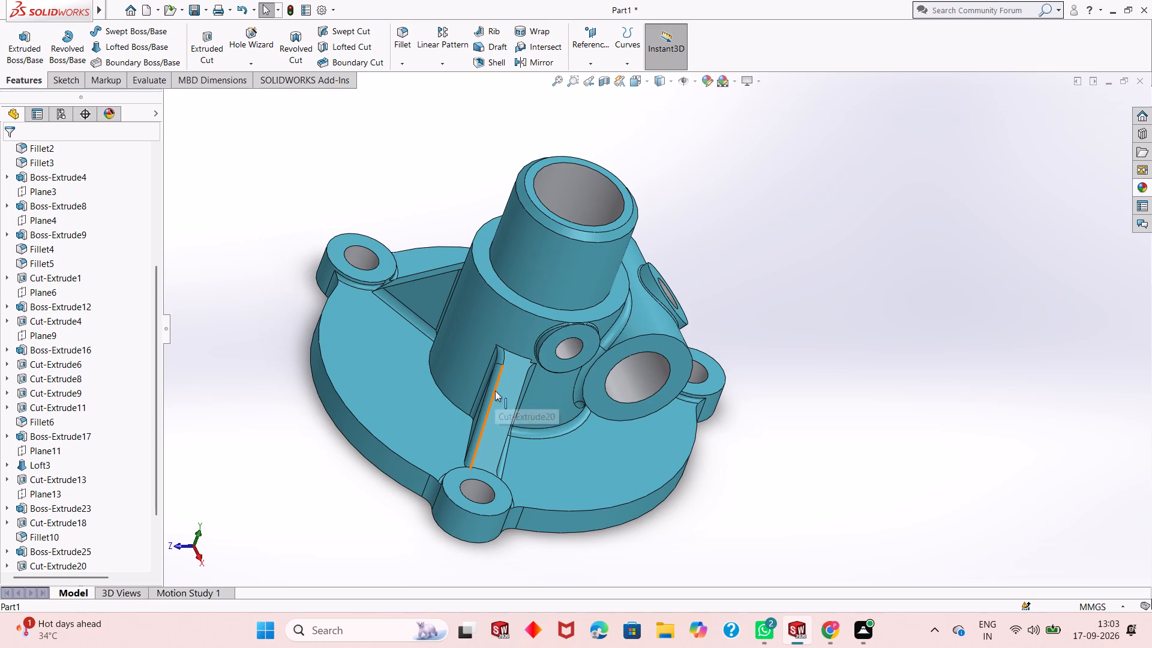
pyautogui.scroll(2, 502, 391)
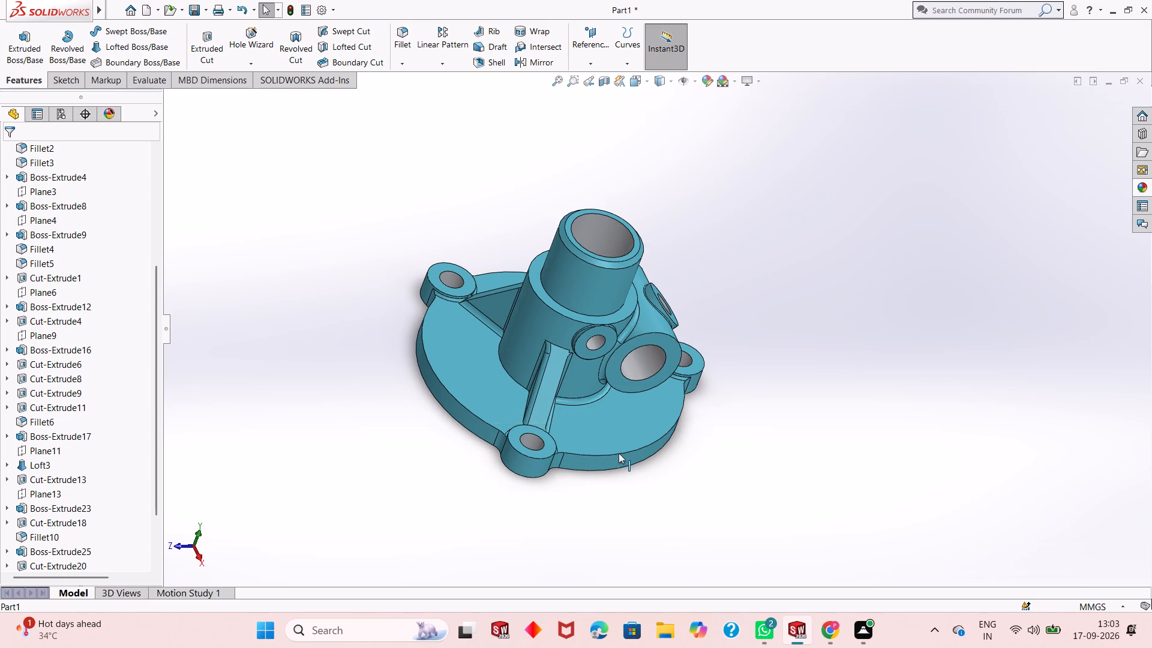
pyautogui.moveTo(619, 453); pyautogui.dragTo(602, 383, button='middle')
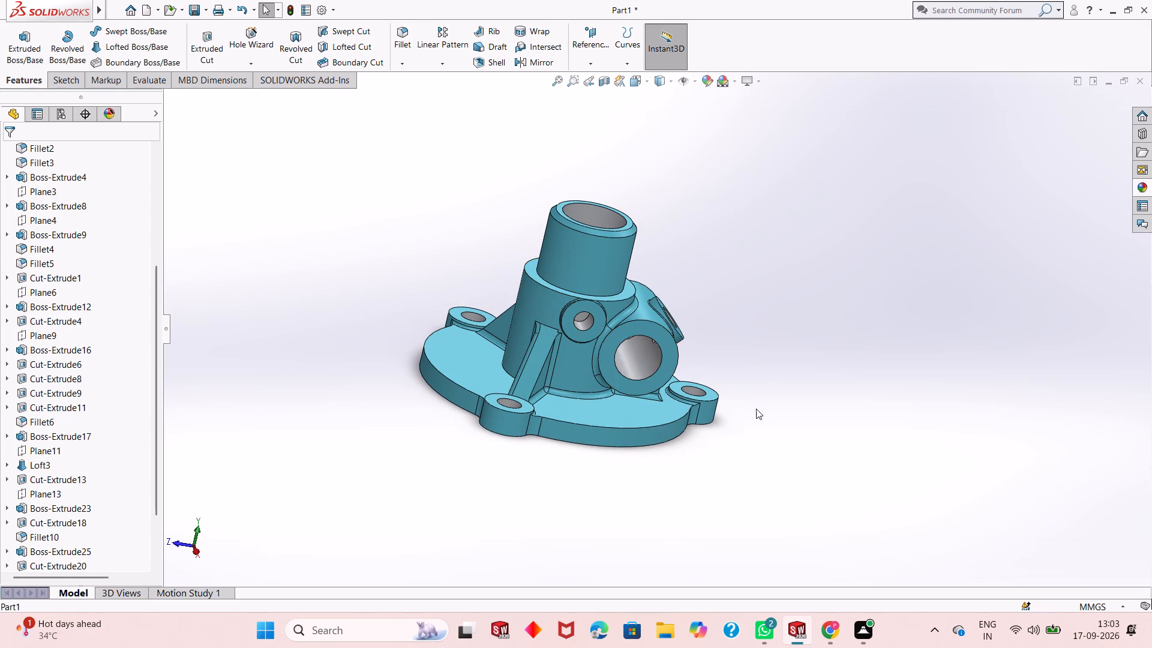
pyautogui.moveTo(754, 410); pyautogui.dragTo(508, 335, button='middle')
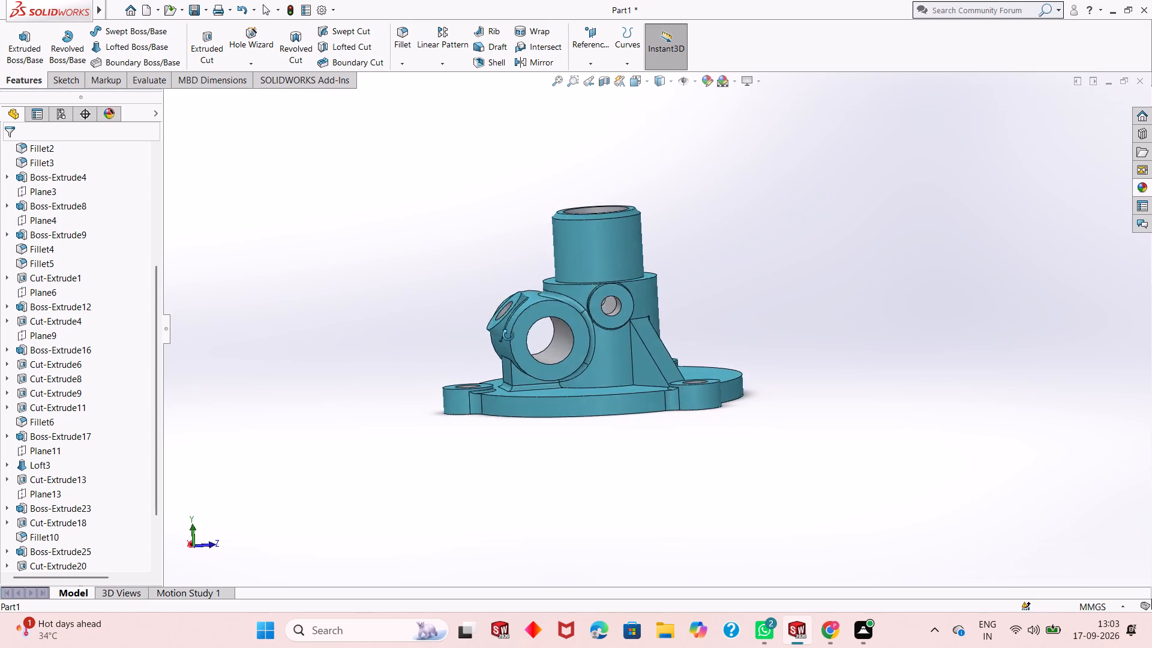
pyautogui.moveTo(508, 335); pyautogui.dragTo(656, 326, button='middle')
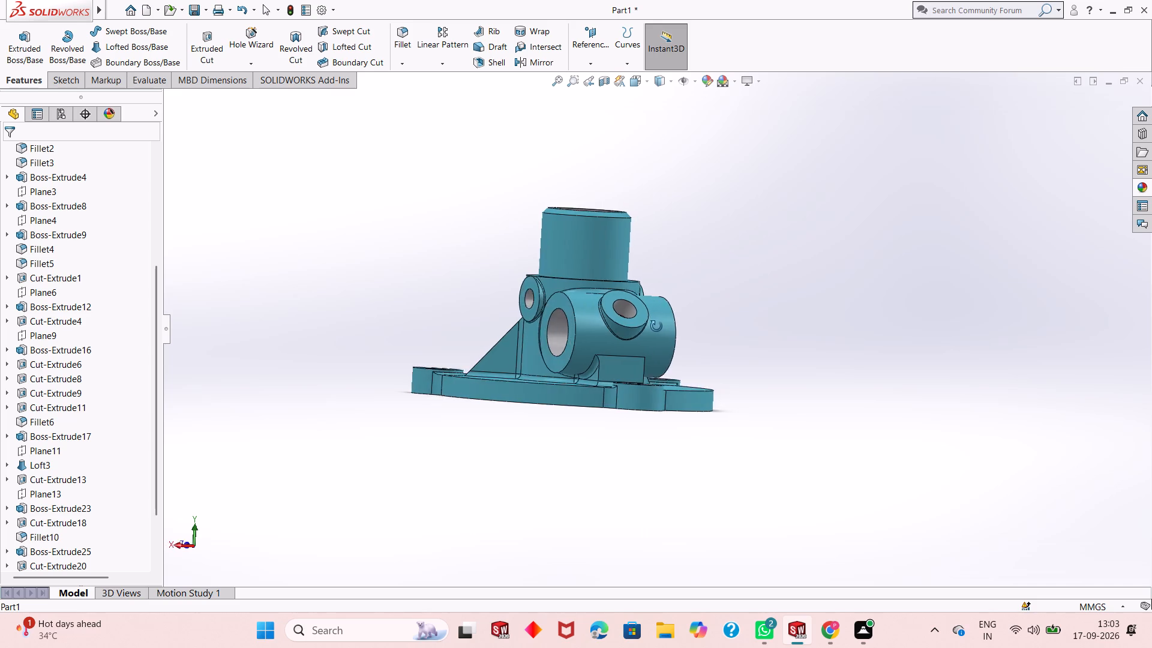
pyautogui.moveTo(656, 326); pyautogui.dragTo(735, 439, button='middle')
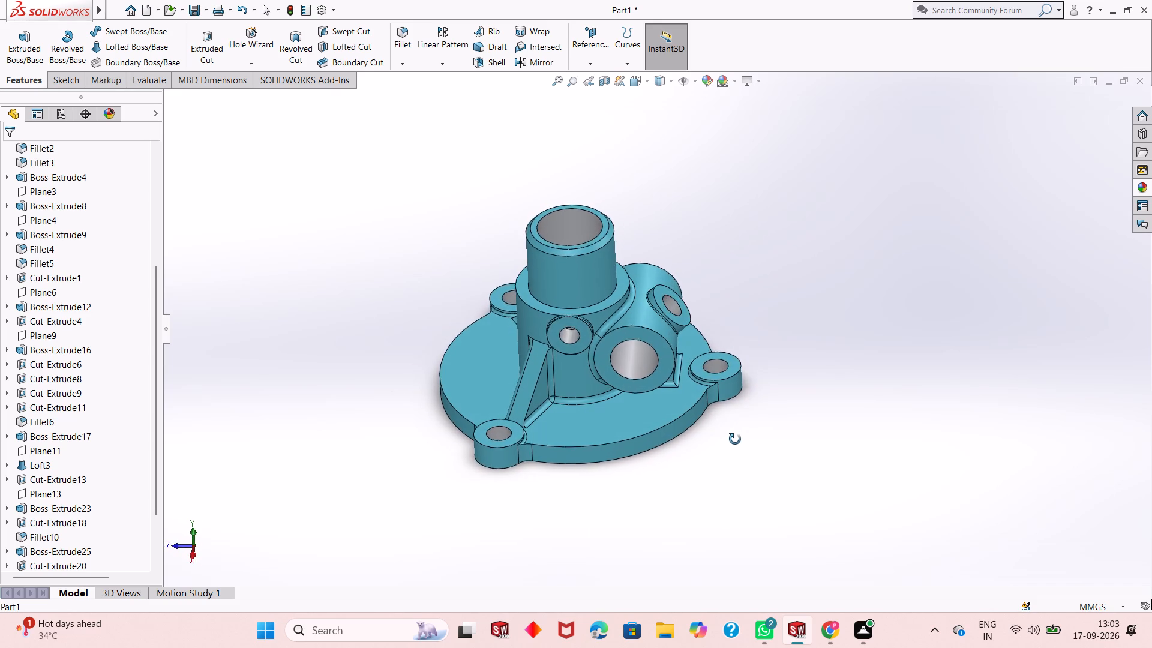
pyautogui.moveTo(735, 439); pyautogui.dragTo(700, 441, button='middle')
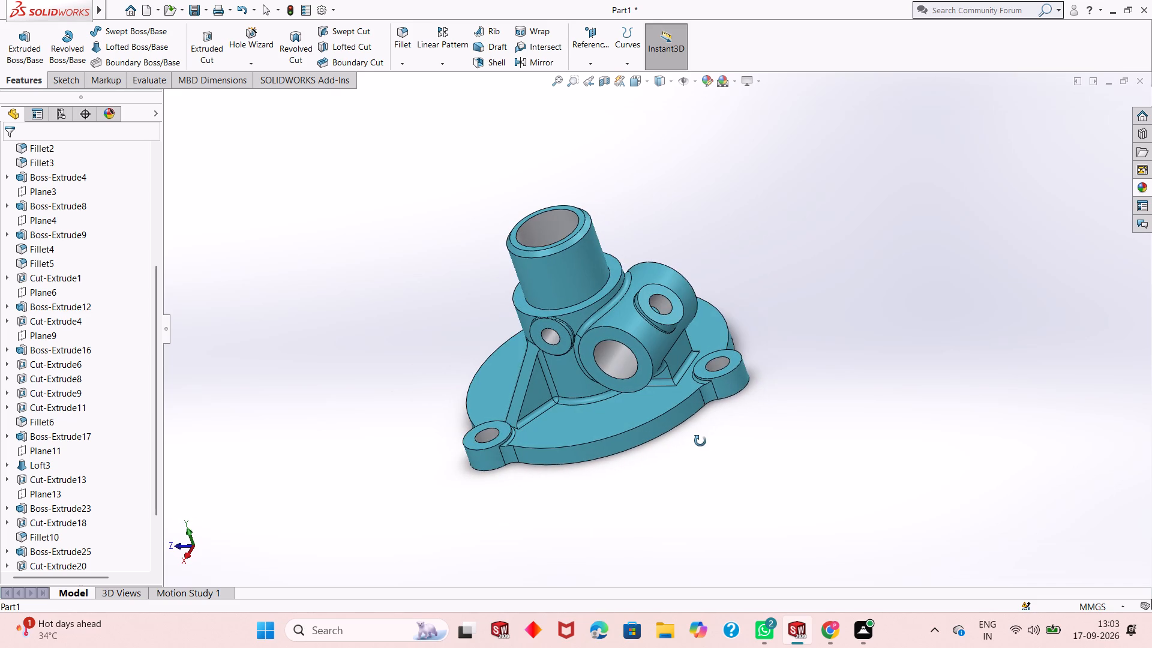
pyautogui.moveTo(700, 441); pyautogui.dragTo(884, 389, button='middle')
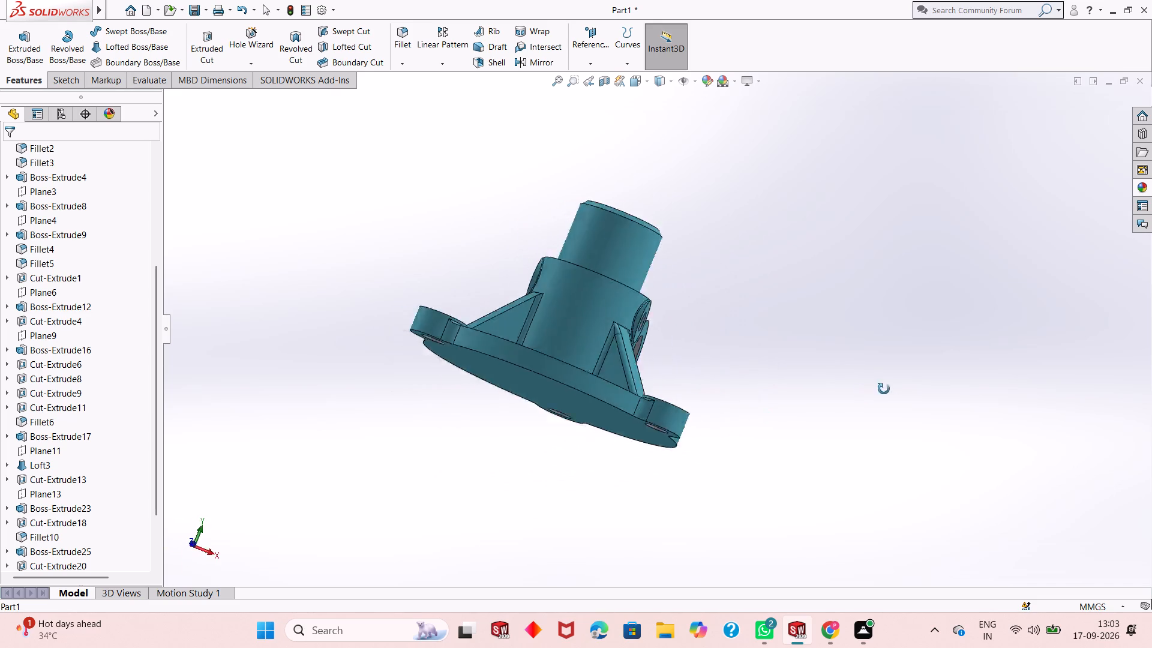
pyautogui.moveTo(884, 389); pyautogui.dragTo(550, 394, button='middle')
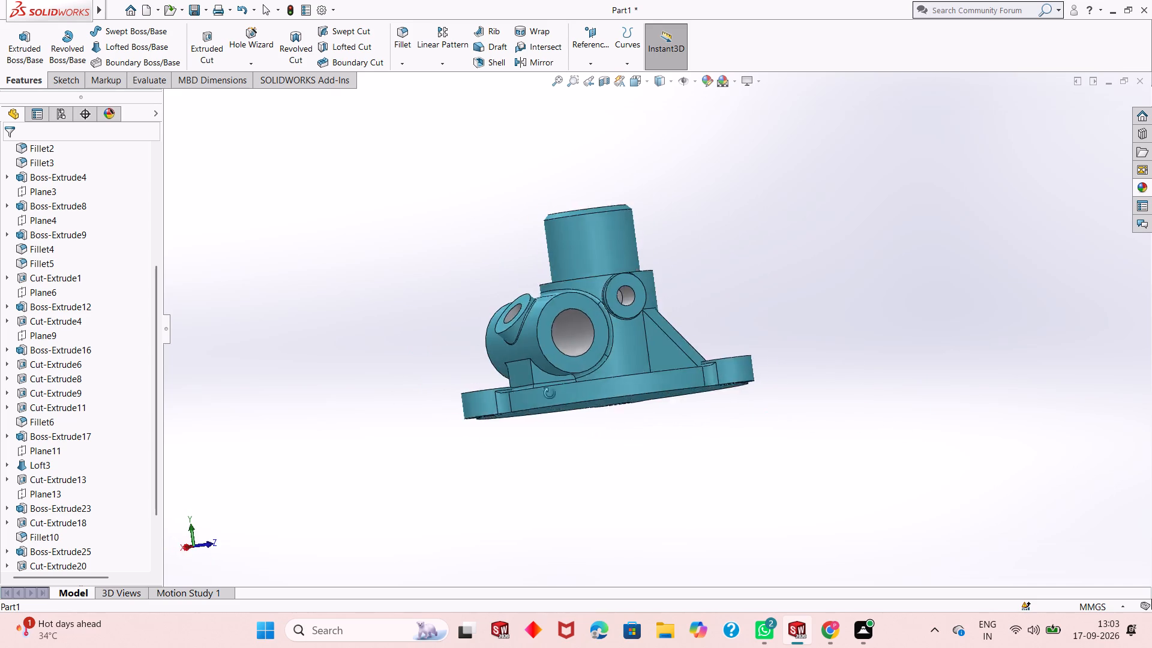
# Examine the finished housing from several sides and in isometric view, ending on an angled view of the horizontal cylinder, side bosses and gusset.
pyautogui.moveTo(550, 394); pyautogui.dragTo(710, 457, button='middle')
pyautogui.scroll(1, 710, 456)
pyautogui.scroll(-3, 647, 310)
pyautogui.moveTo(583, 307); pyautogui.dragTo(694, 285, button='middle')
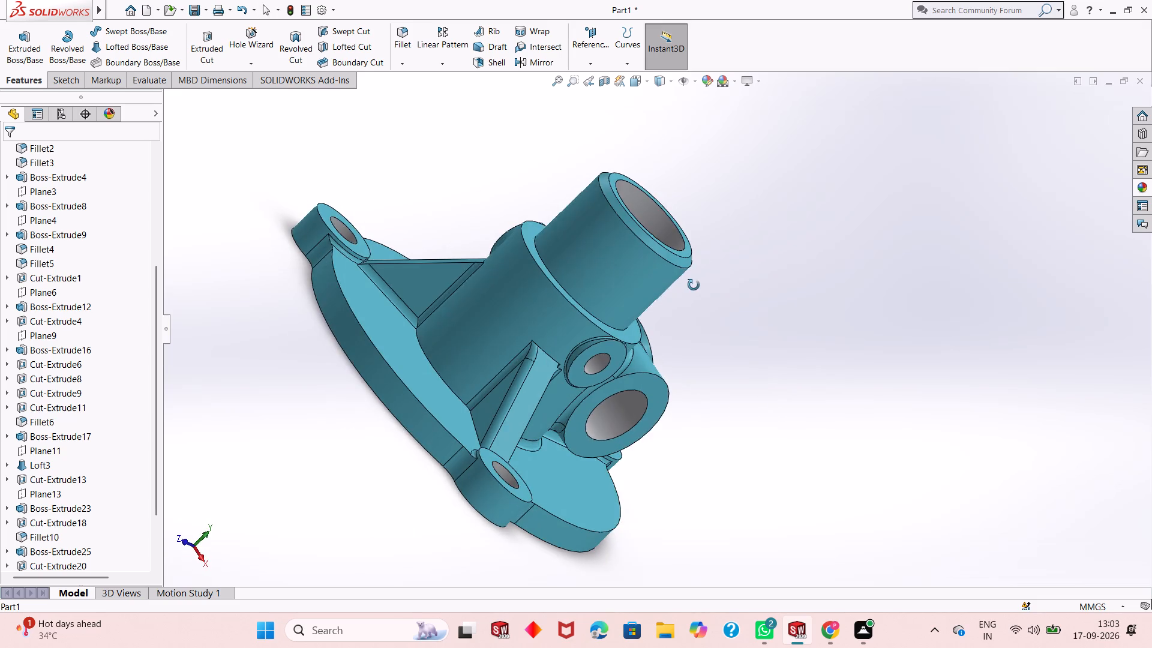
pyautogui.moveTo(694, 285); pyautogui.dragTo(653, 286, button='middle')
pyautogui.scroll(-1, 638, 287)
pyautogui.scroll(3, 637, 288)
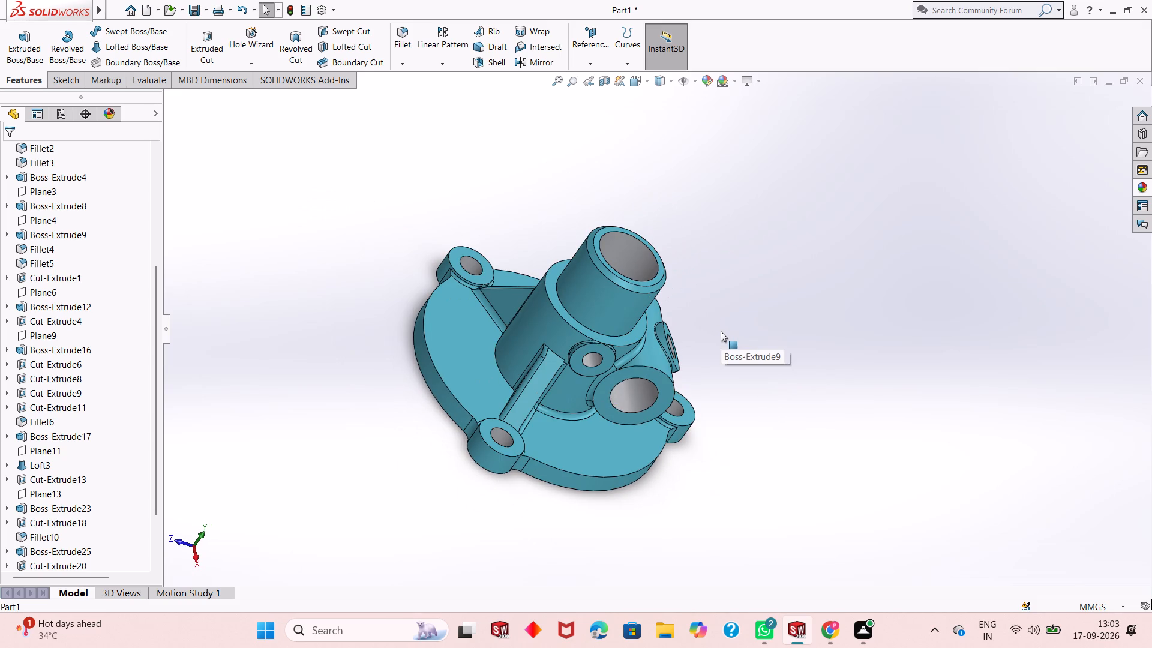
pyautogui.hotkey('ctrl', '8')
pyautogui.hotkey('ctrl', '7')
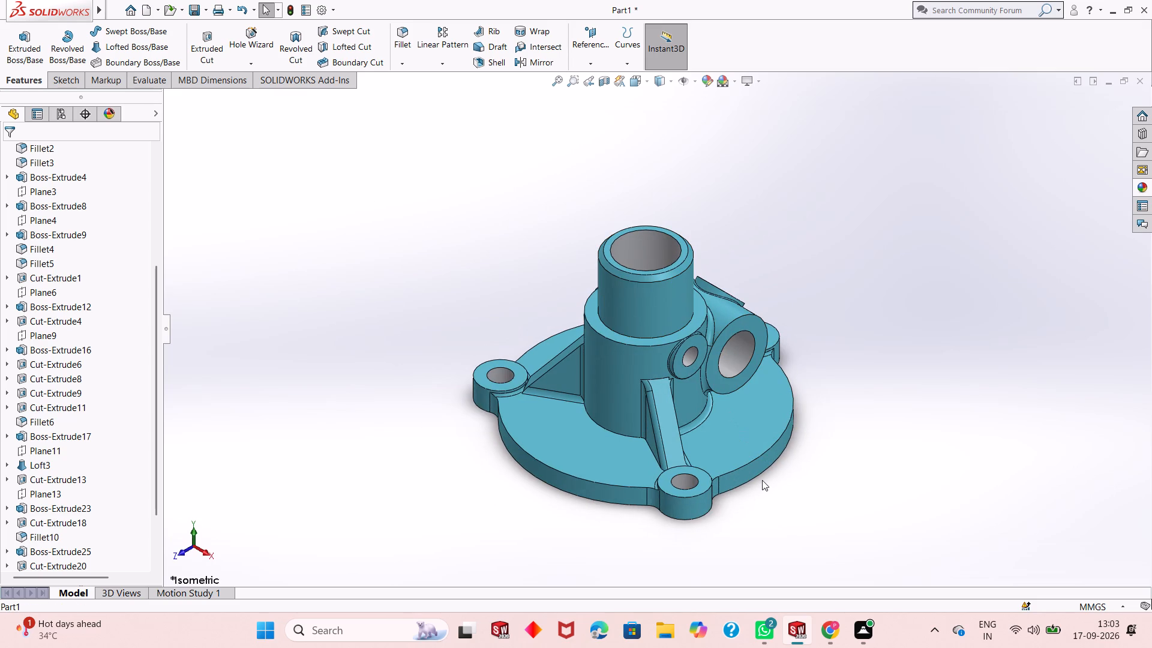
pyautogui.moveTo(763, 481); pyautogui.dragTo(619, 570, button='middle')
pyautogui.scroll(1, 620, 571)
pyautogui.moveTo(655, 447); pyautogui.dragTo(647, 482, button='middle')
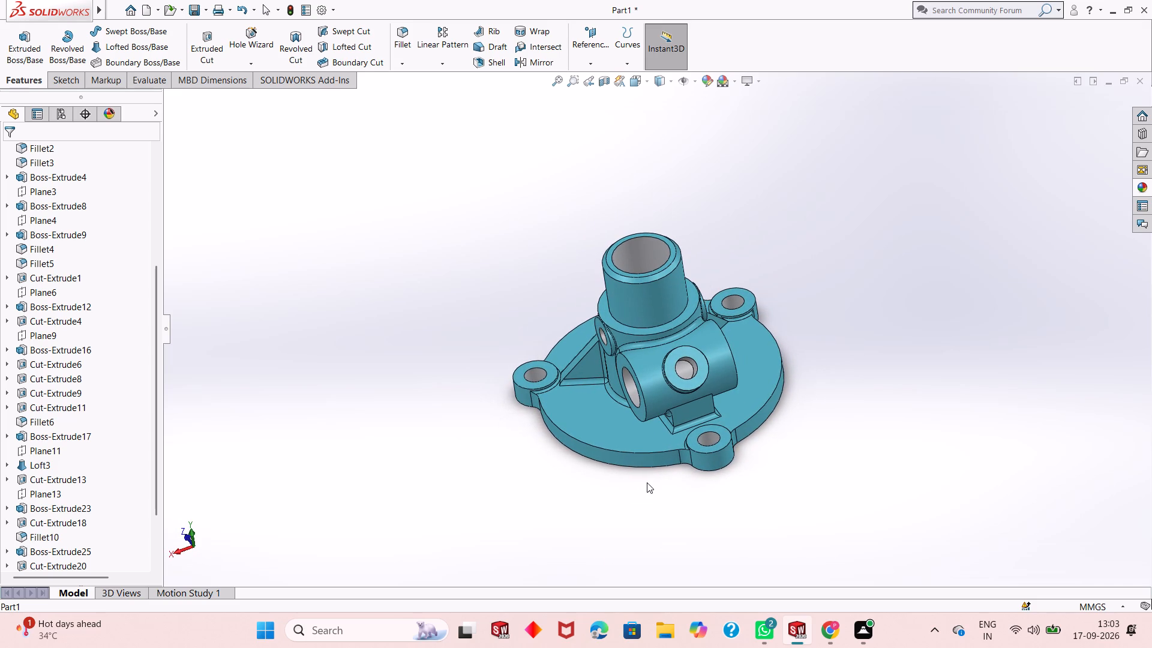
pyautogui.moveTo(647, 482); pyautogui.dragTo(632, 456, button='middle')
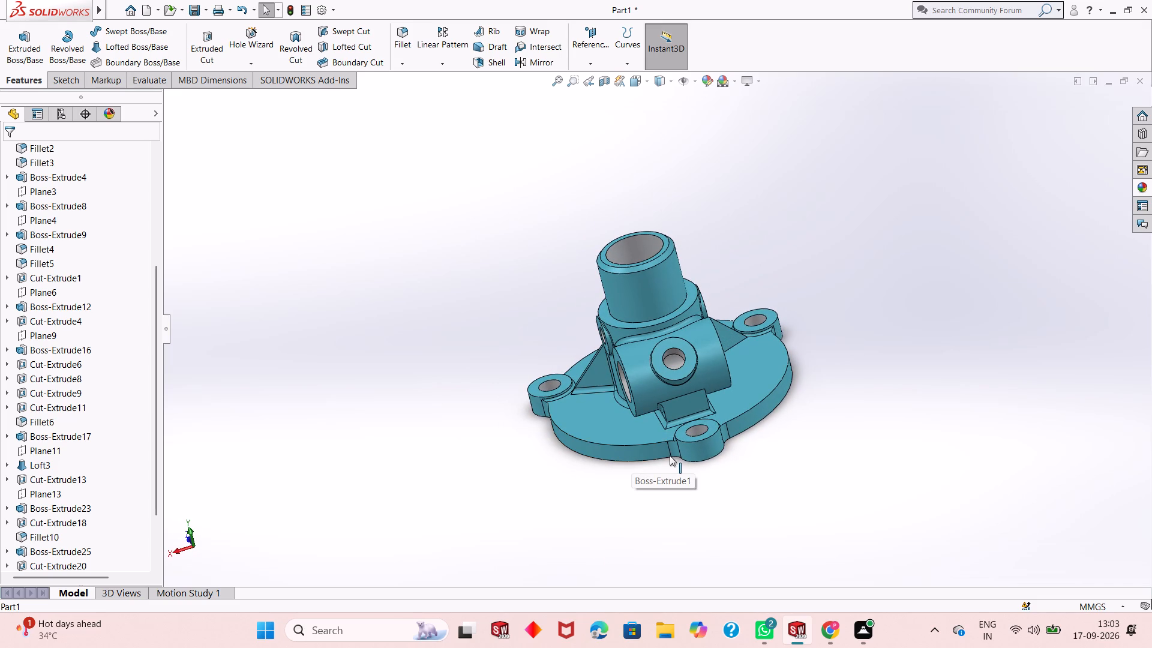
pyautogui.scroll(-1, 737, 405)
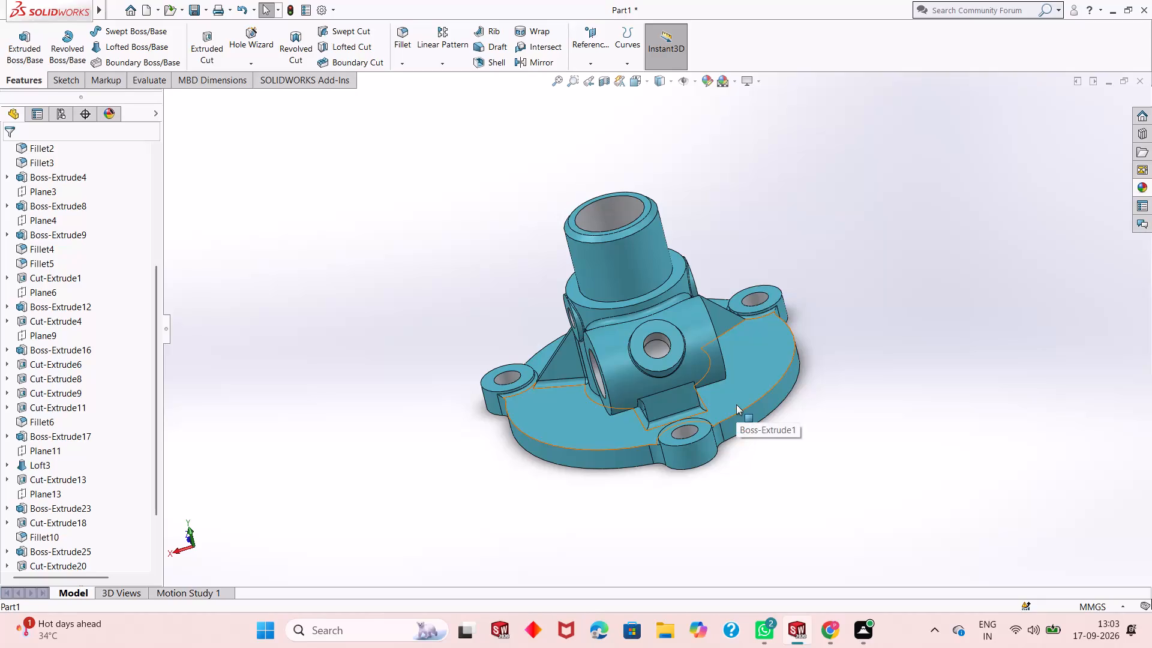
pyautogui.moveTo(736, 404); pyautogui.dragTo(781, 441, button='middle')
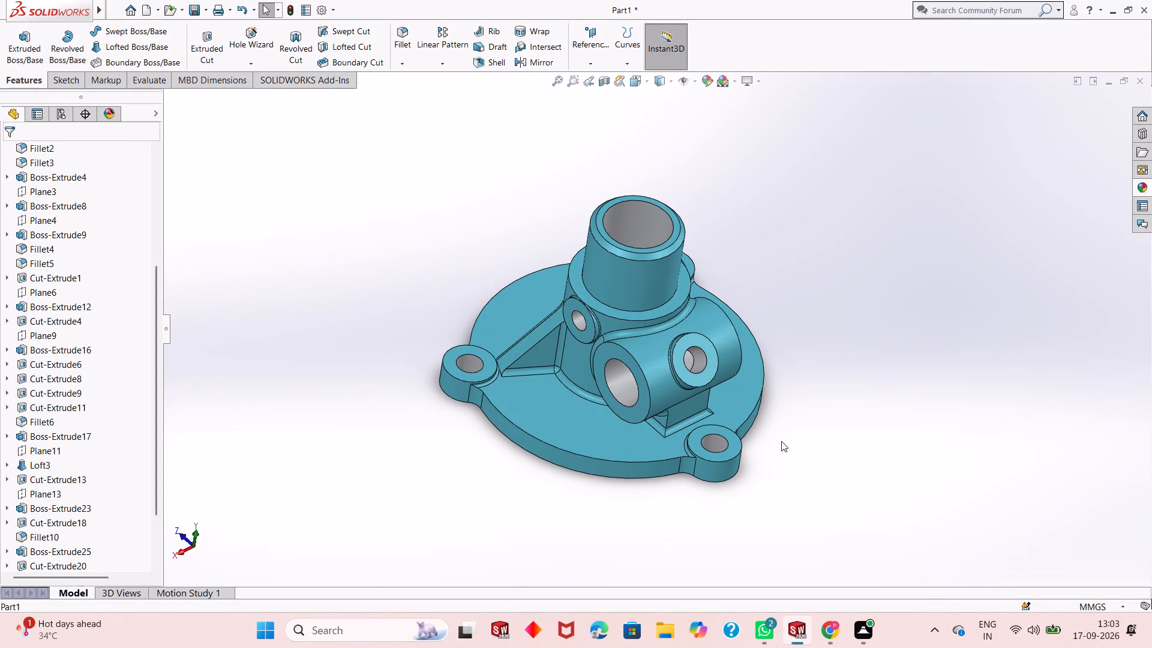
# Save the part in the Downloads folder as "Flanged bearing housing with mounting base" in SOLIDWORKS Part format.
pyautogui.hotkey('ctrl', 's')
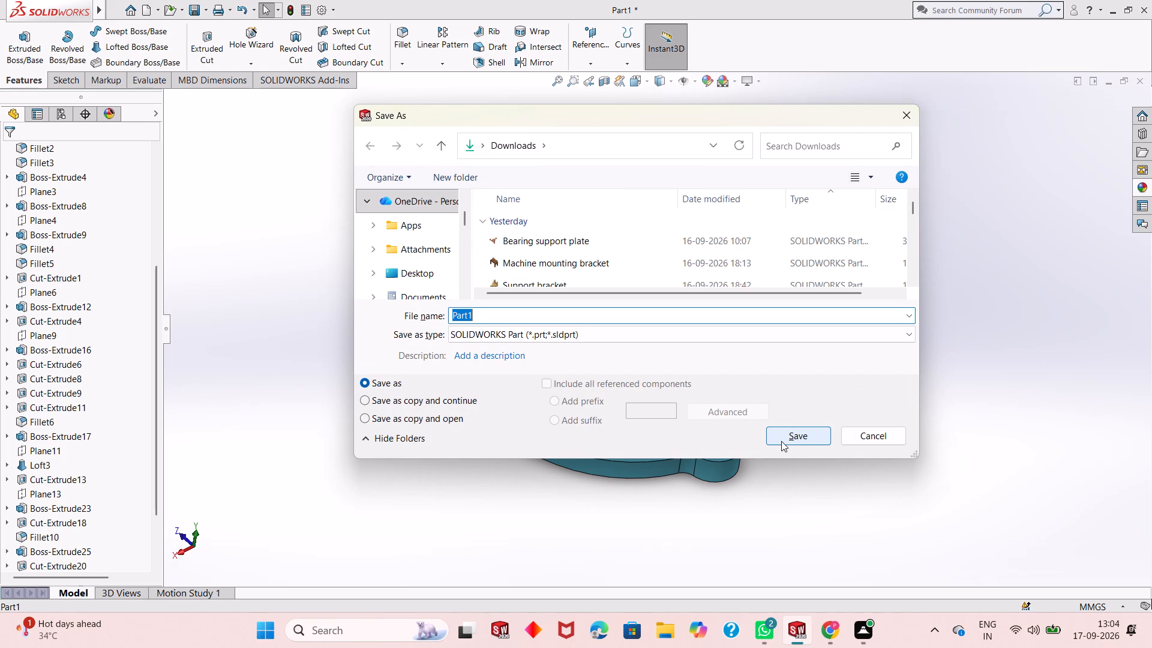
pyautogui.write('Flan')
pyautogui.write('ged')
pyautogui.press('space')
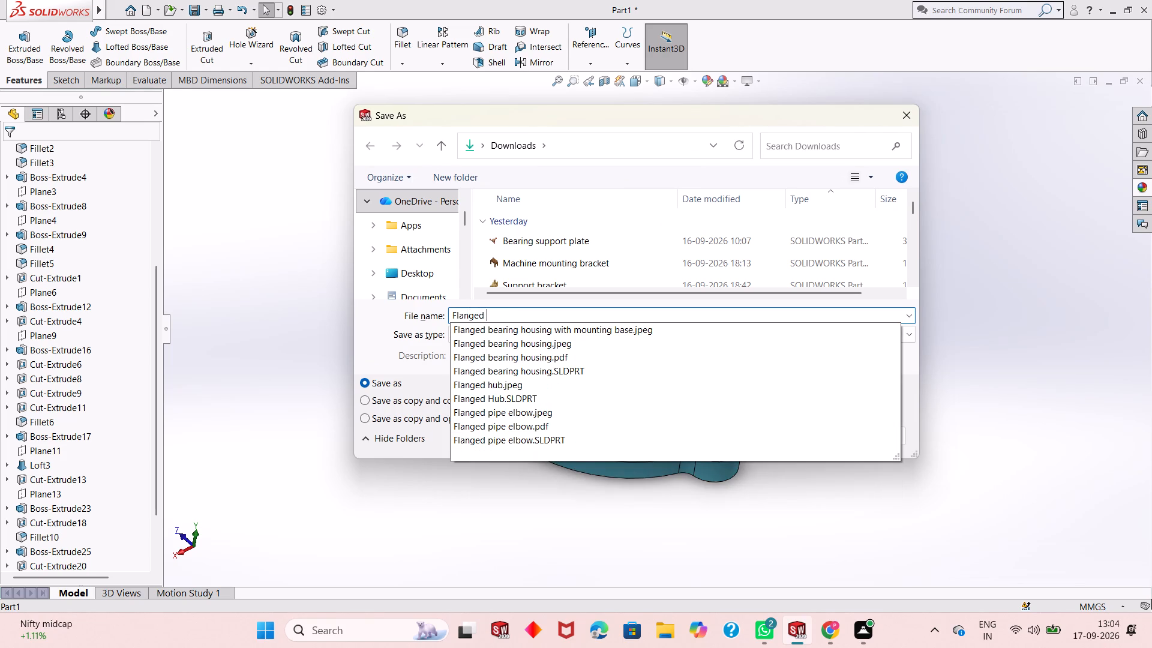
pyautogui.write('bearing')
pyautogui.press('space')
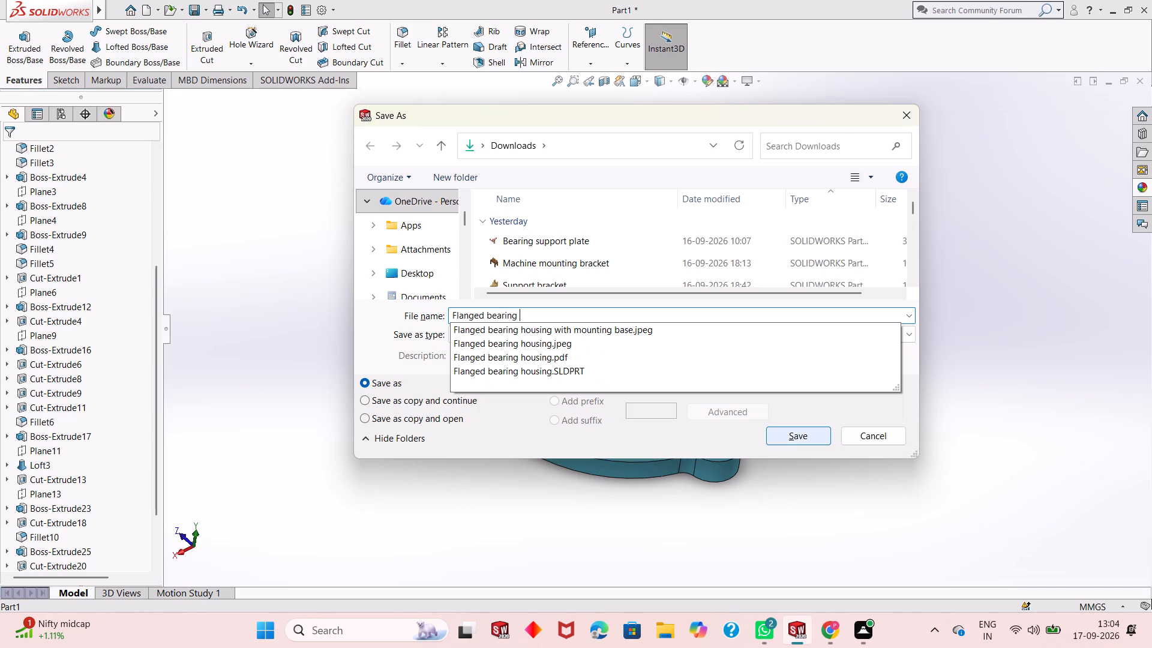
pyautogui.write('houd')
pyautogui.press('BackSpace')
pyautogui.write('sing')
pyautogui.press('space')
pyautogui.write('wi')
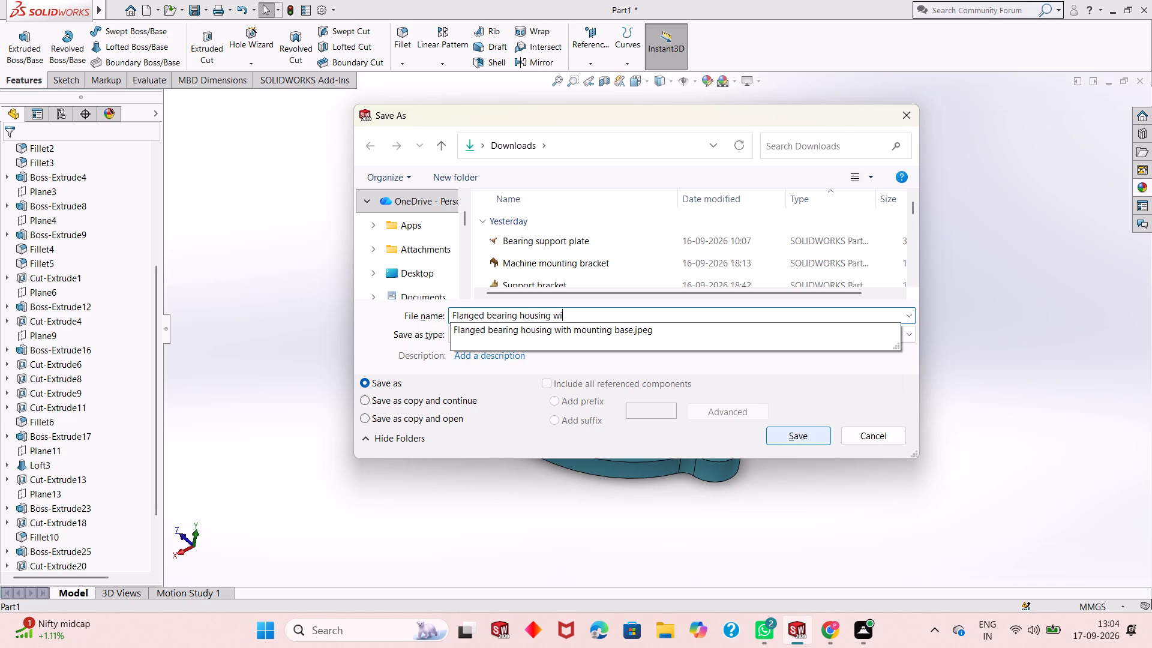
pyautogui.write('th')
pyautogui.press('space')
pyautogui.write('mountoing')
pyautogui.press('space')
pyautogui.press('BackSpace')
pyautogui.press('BackSpace')
pyautogui.press('BackSpace')
pyautogui.press('BackSpace')
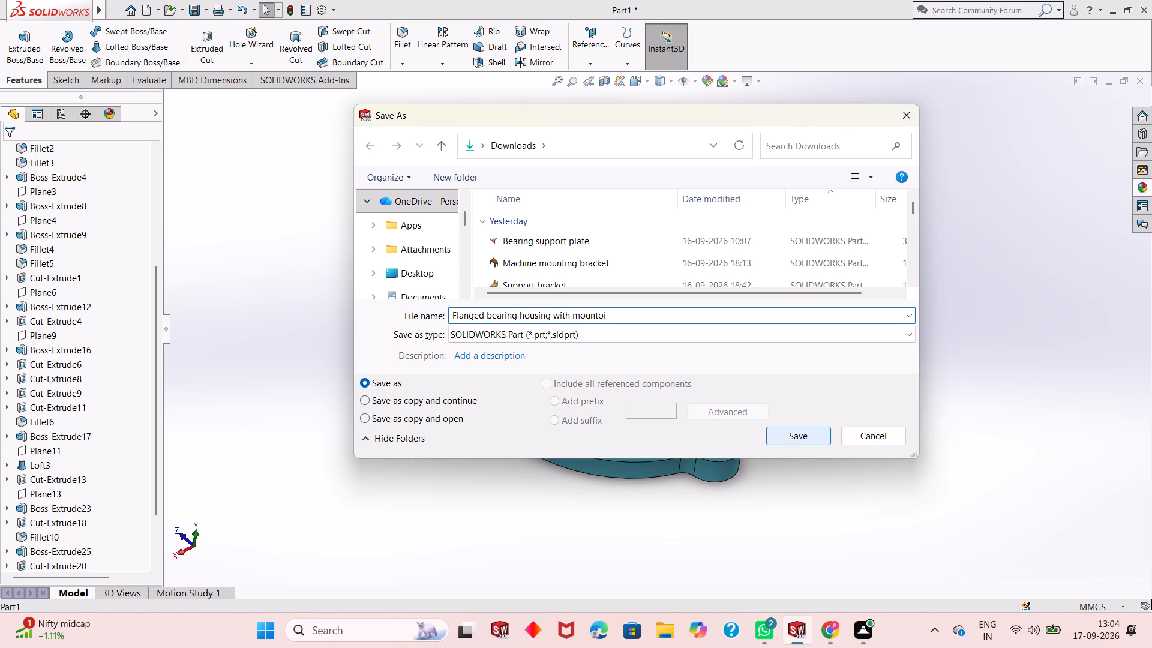
pyautogui.press('BackSpace')
pyautogui.write('ing')
pyautogui.press('space')
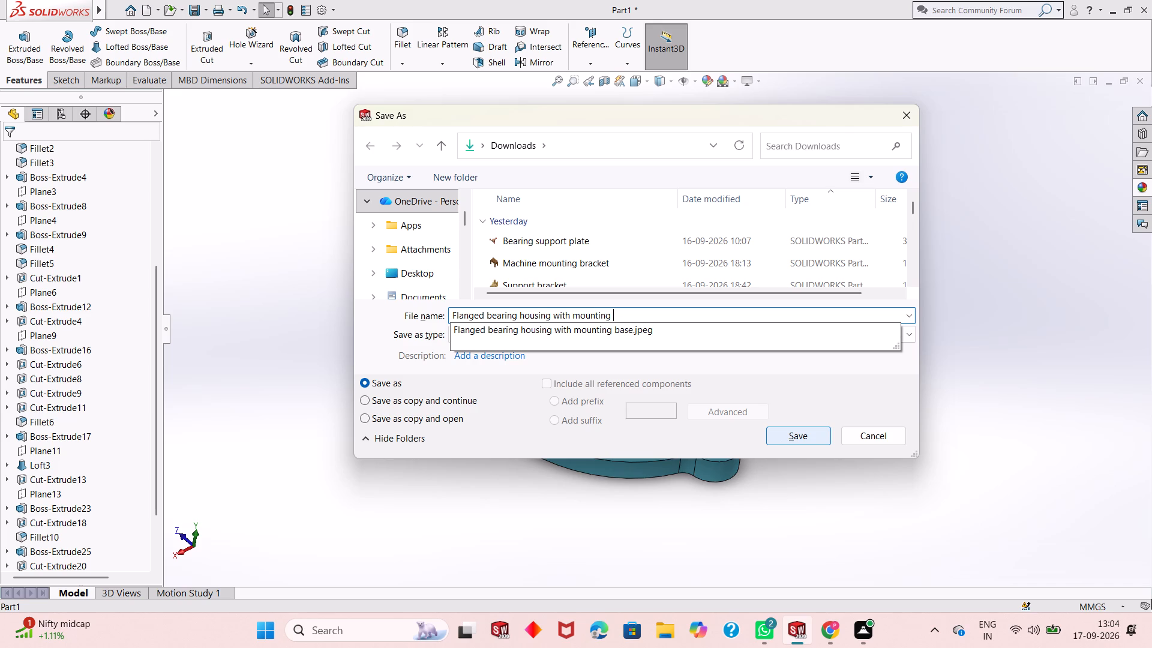
pyautogui.write('base')
pyautogui.press('Return')
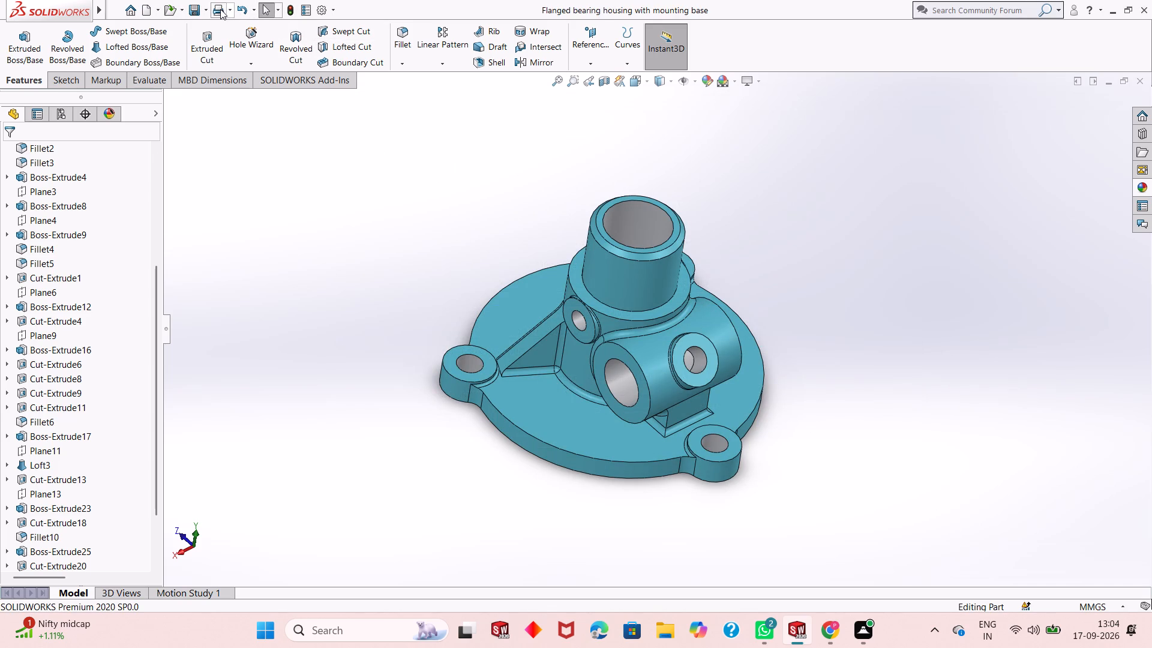
# Save a PDF version of the housing in Downloads under the same file name, using Adobe Portable Document Format.
pyautogui.click(205, 7)
pyautogui.click(226, 43)
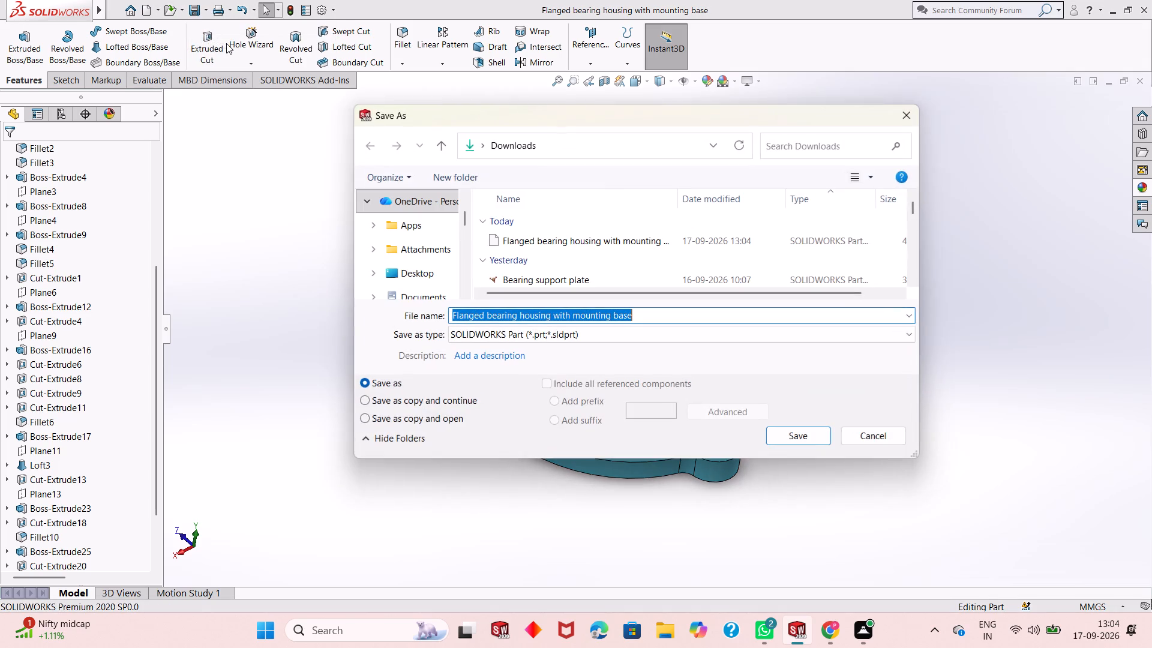
pyautogui.click(691, 341)
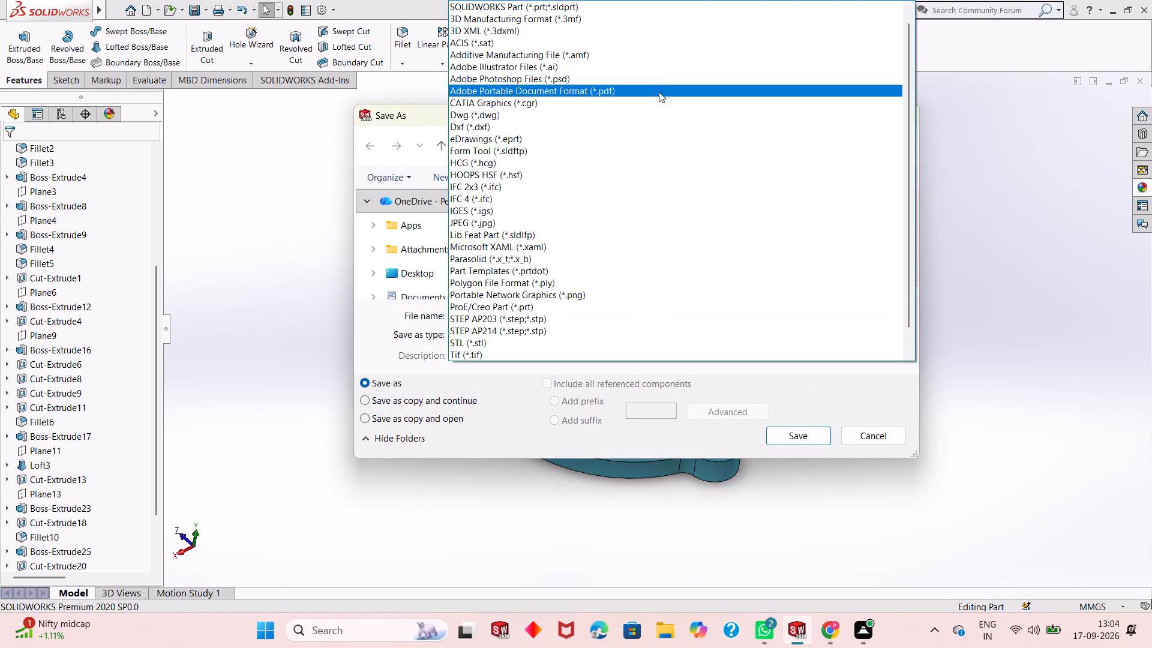
pyautogui.click(659, 92)
pyautogui.click(782, 463)
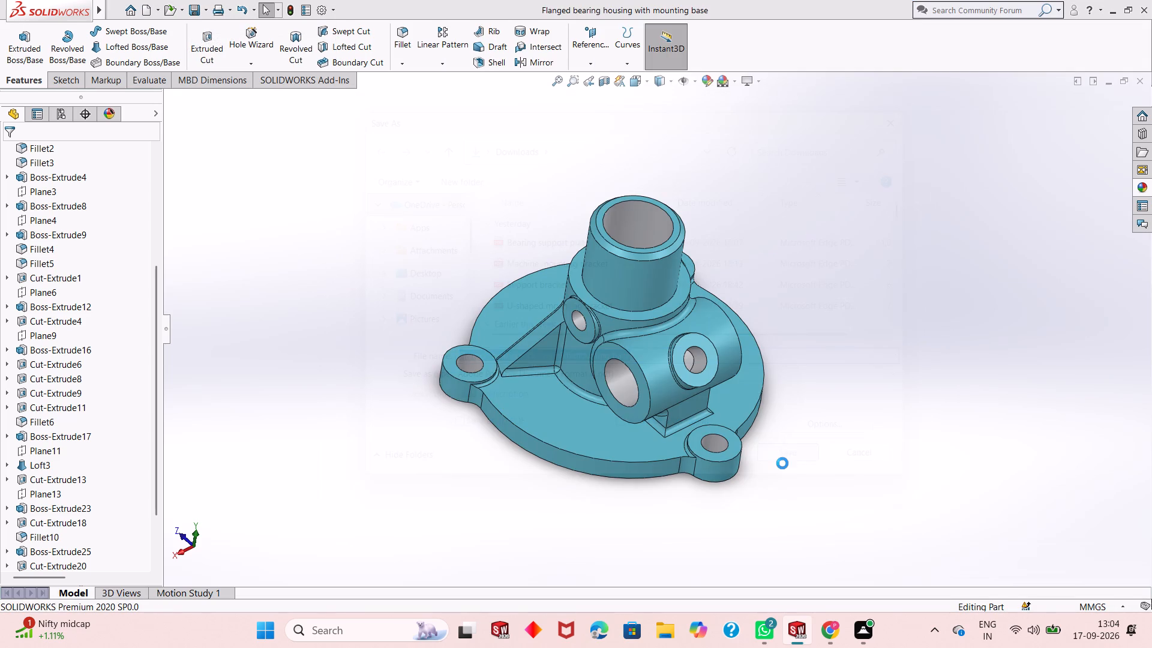